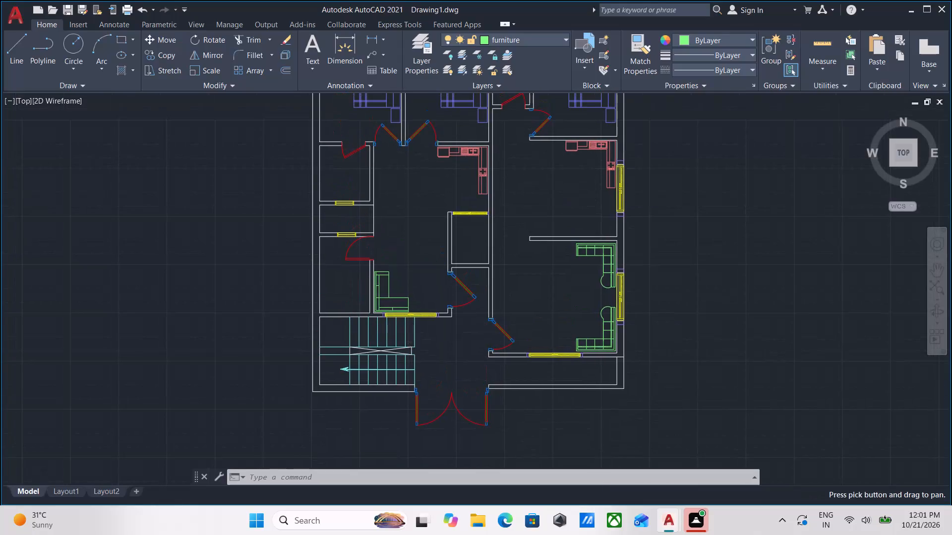
Copy the whole floor plan, including doors, windows, stairs and furniture, horizontally to clear space on the original's right, with Ortho on.
scroll(452, 312, "down", 1)
middle_click_drag(452, 312, 455, 329)
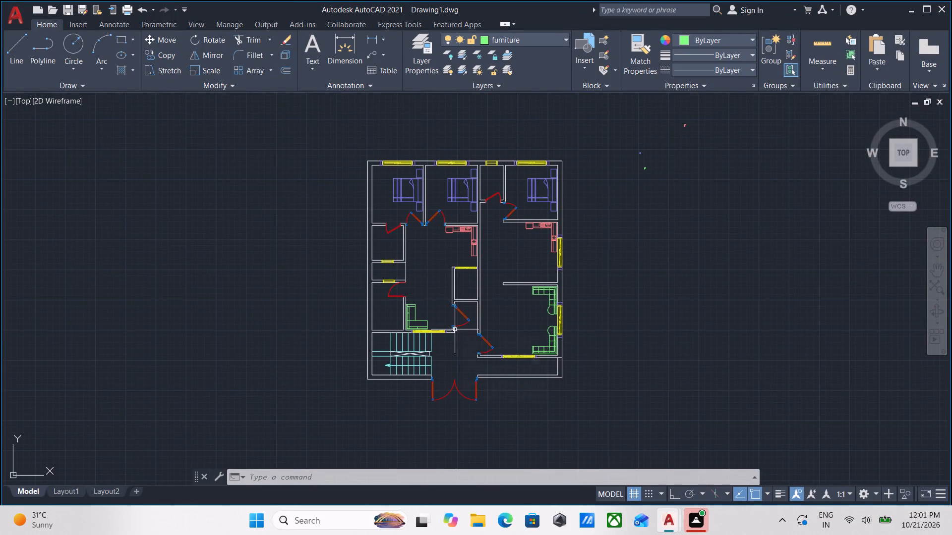
left_click(581, 426)
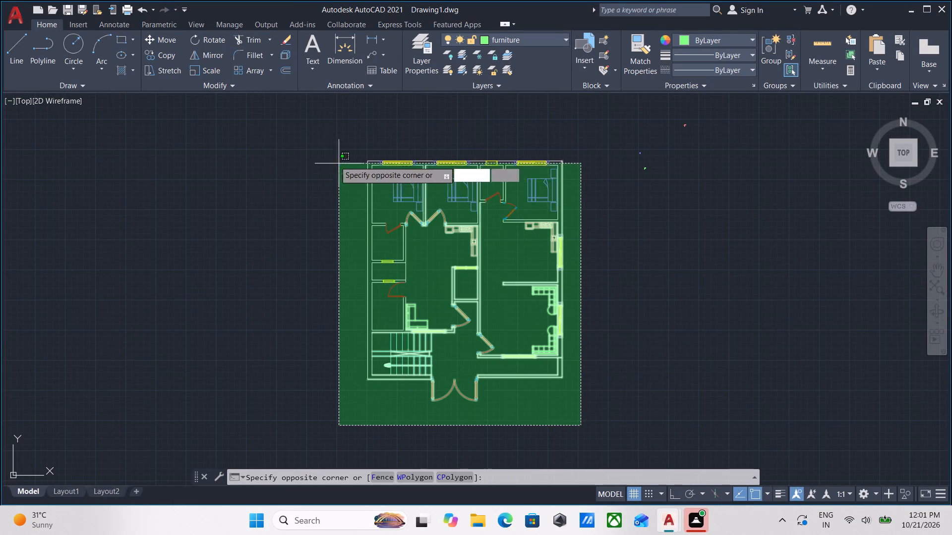
left_click(307, 128)
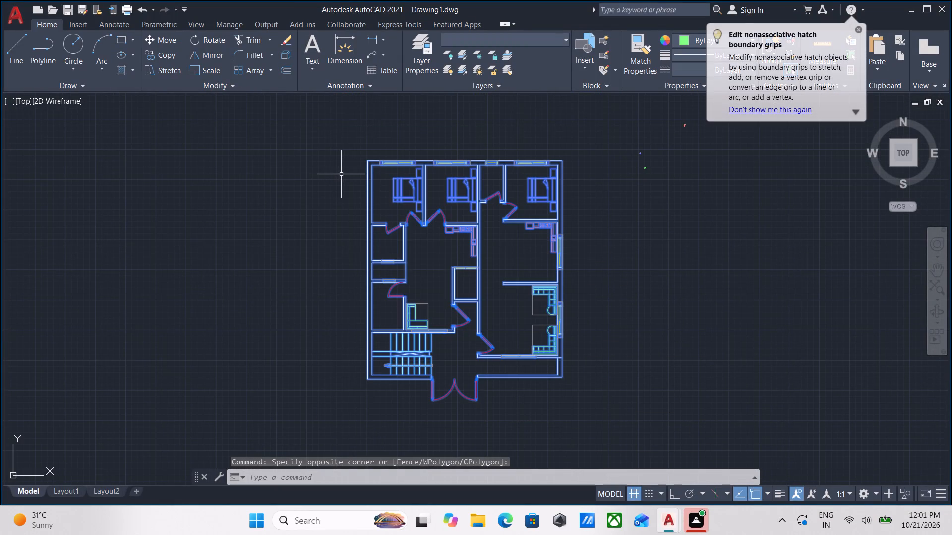
type("co")
key("Return")
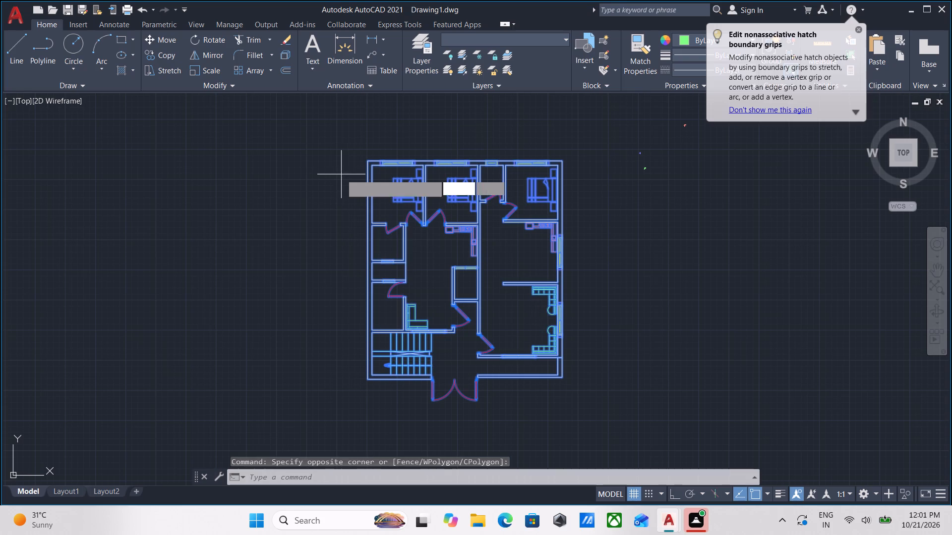
scroll(367, 385, "up", 1)
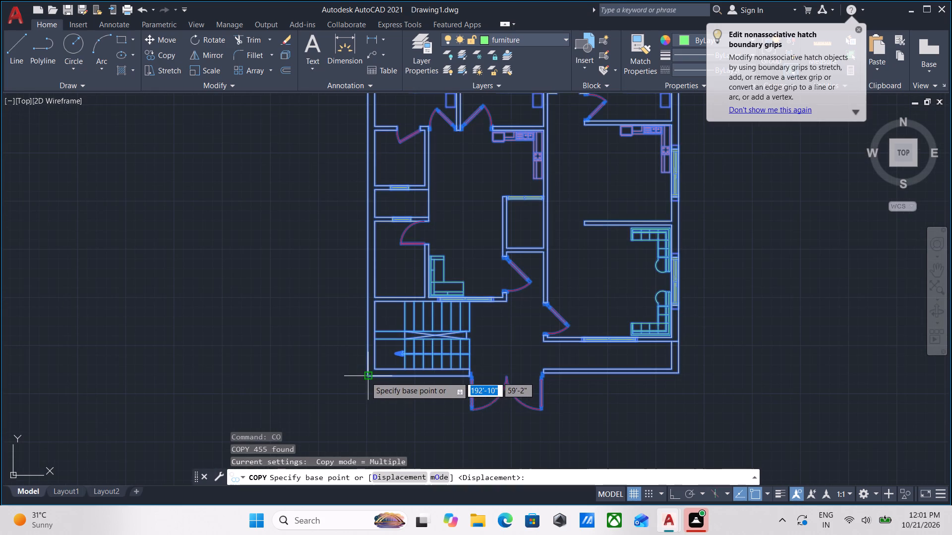
left_click(365, 376)
middle_click_drag(645, 374, 389, 376)
scroll(485, 372, "down", 3)
middle_click_drag(486, 372, 438, 381)
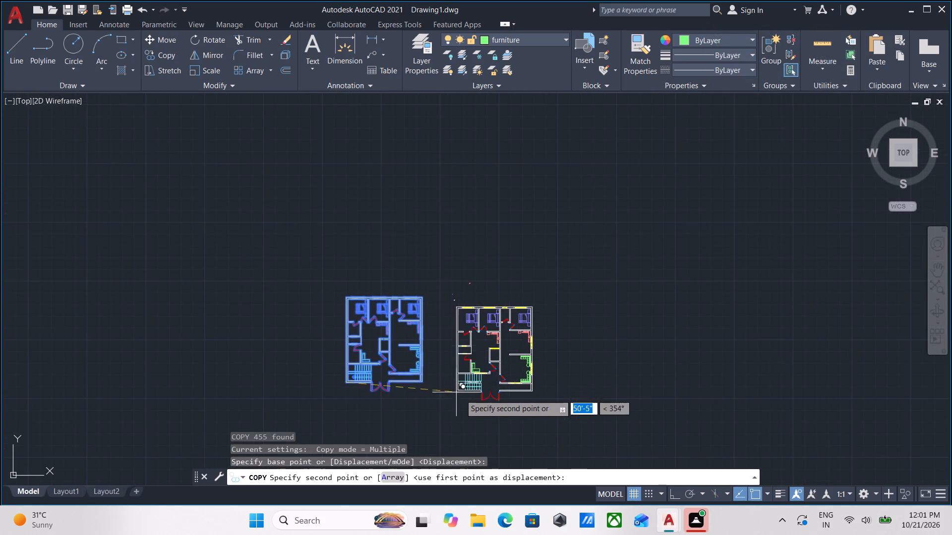
scroll(463, 396, "up", 2)
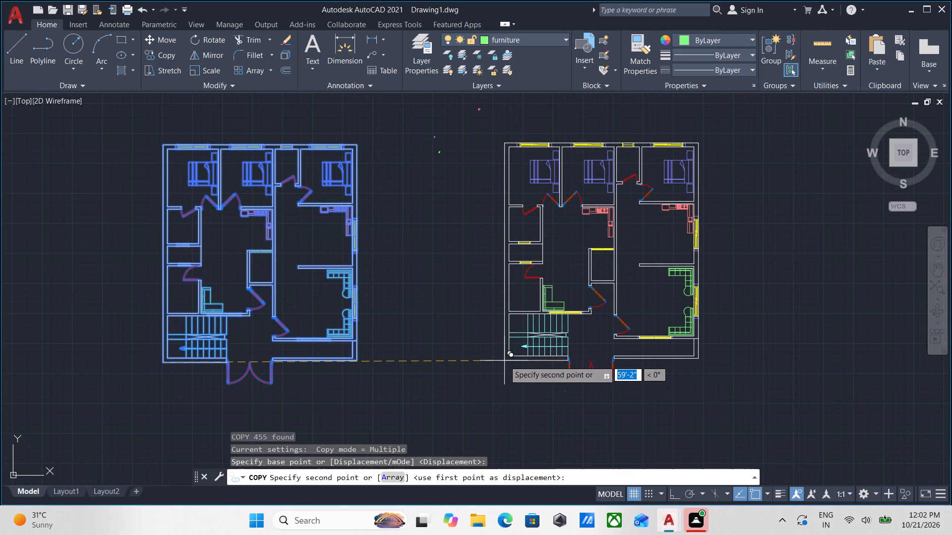
key("F8")
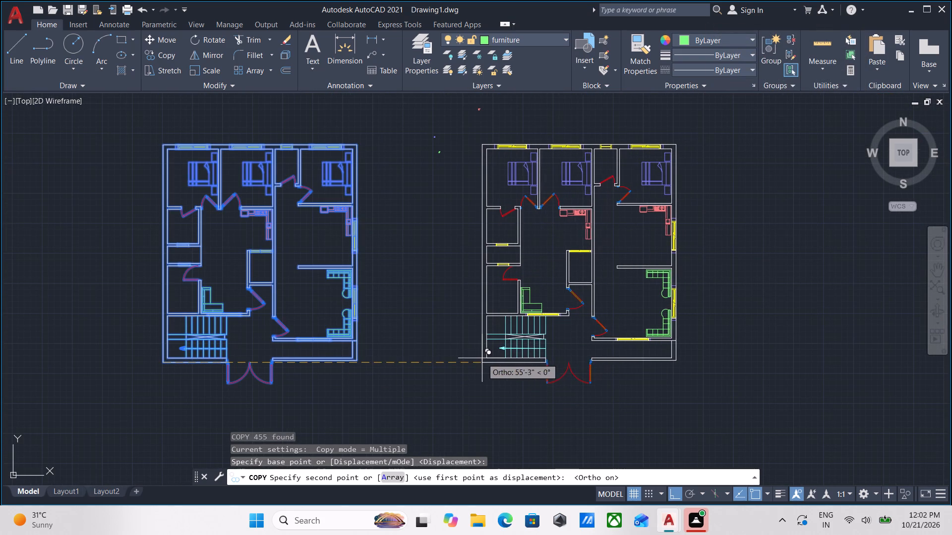
scroll(481, 355, "up", 2)
scroll(497, 356, "down", 2)
middle_click_drag(497, 356, 482, 388)
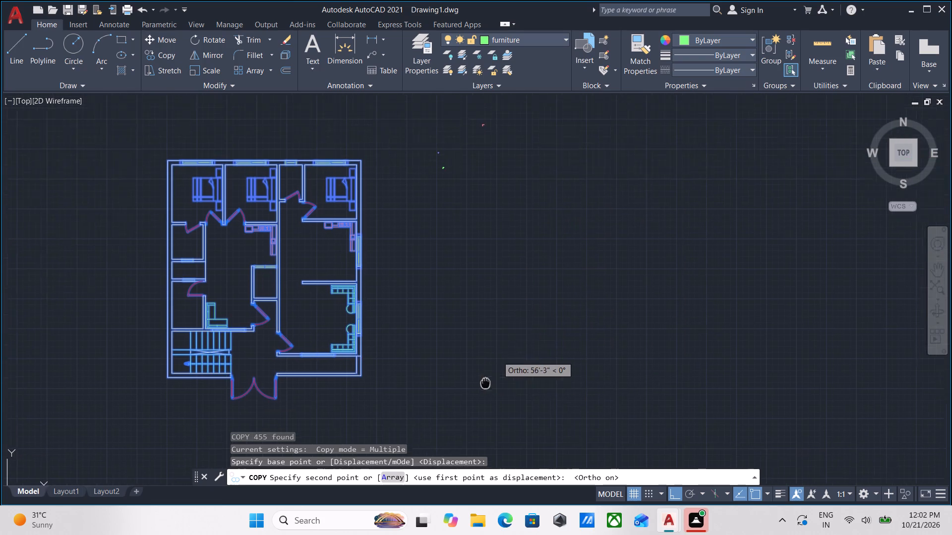
middle_click_drag(482, 388, 478, 393)
left_click(487, 393)
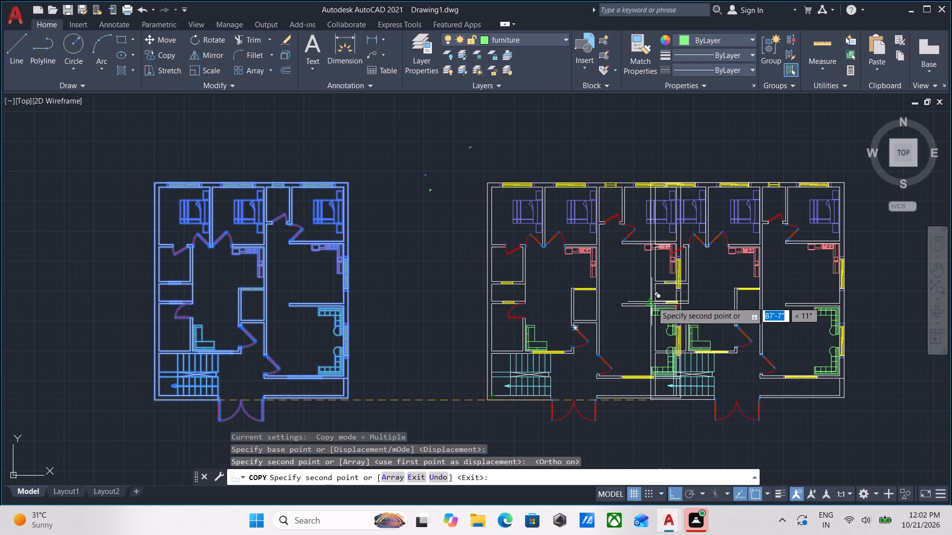
key("Escape")
Move the three tiny stray furniture symbols from between the two plans horizontally to clear space left of the original plan.
scroll(425, 187, "up", 3)
left_click(468, 249)
middle_click_drag(401, 156, 404, 343)
left_click(372, 254)
left_click_drag(620, 246, 619, 235)
left_click(563, 169)
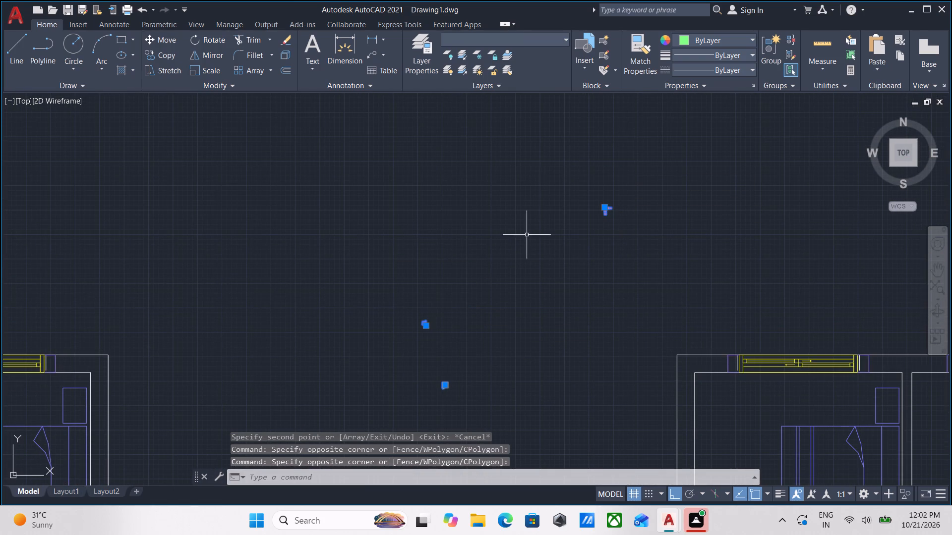
key("m")
key("Return")
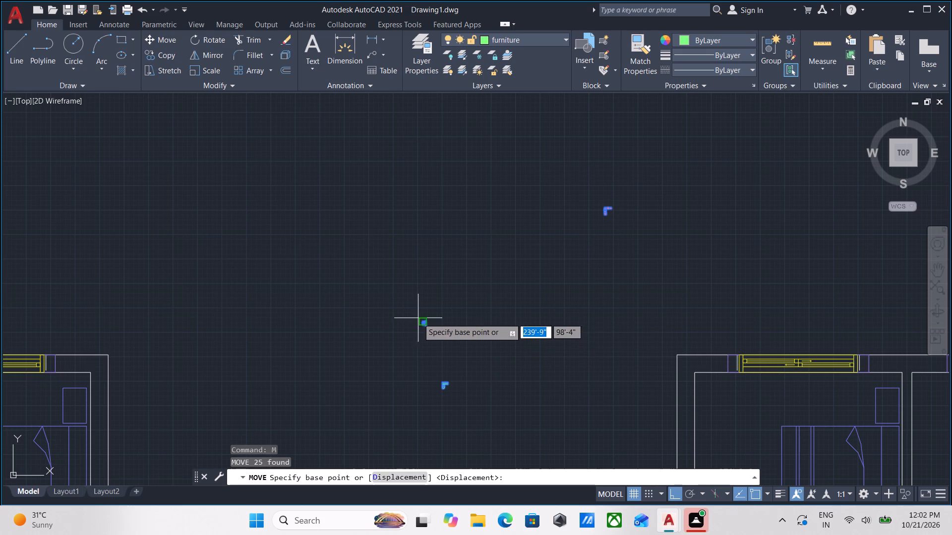
left_click(423, 320)
middle_click_drag(244, 305, 637, 276)
scroll(395, 298, "down", 2)
middle_click_drag(409, 288, 552, 280)
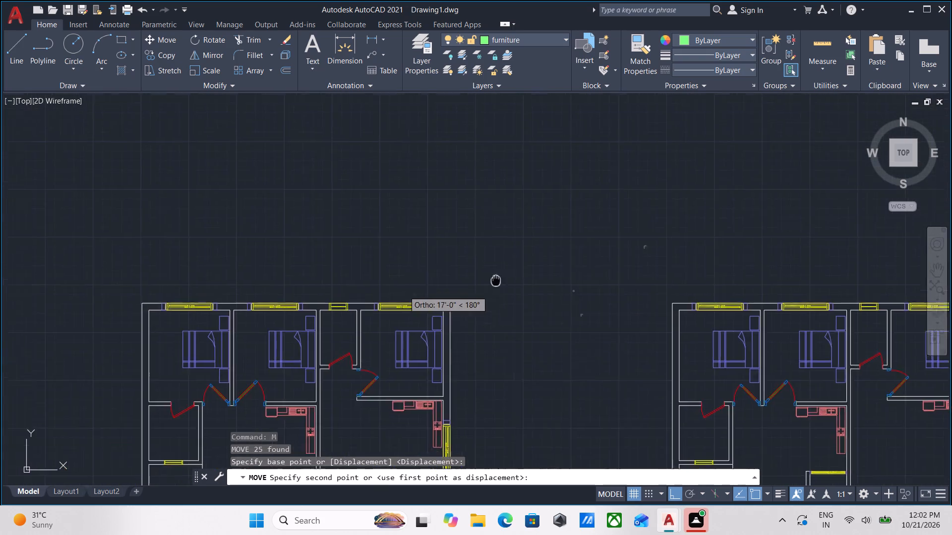
middle_click_drag(552, 280, 704, 273)
scroll(354, 299, "up", 2)
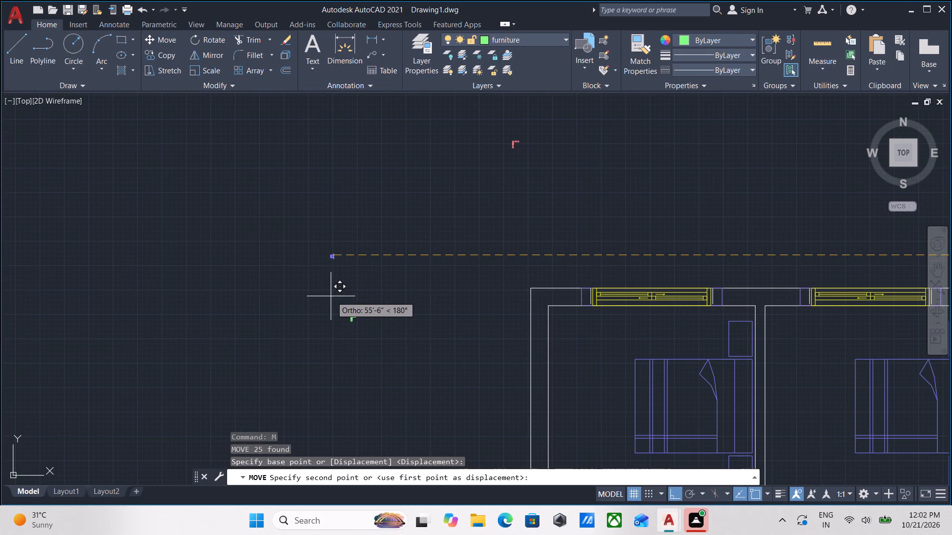
left_click(353, 309)
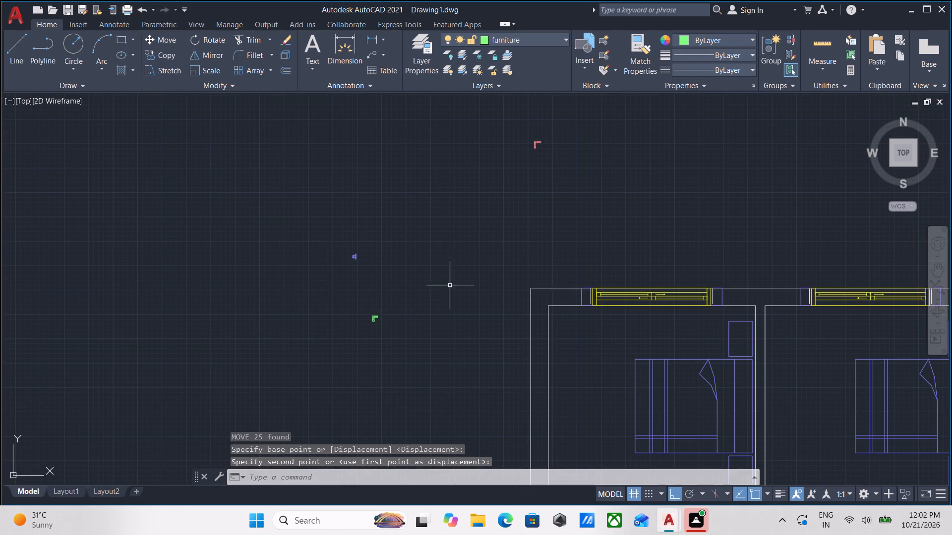
Erase the double entrance door at the front of the copied floor plan.
scroll(450, 285, "down", 1)
middle_click_drag(443, 285, 88, 156)
scroll(534, 276, "down", 3)
middle_click_drag(493, 268, 196, 191)
scroll(439, 291, "up", 2)
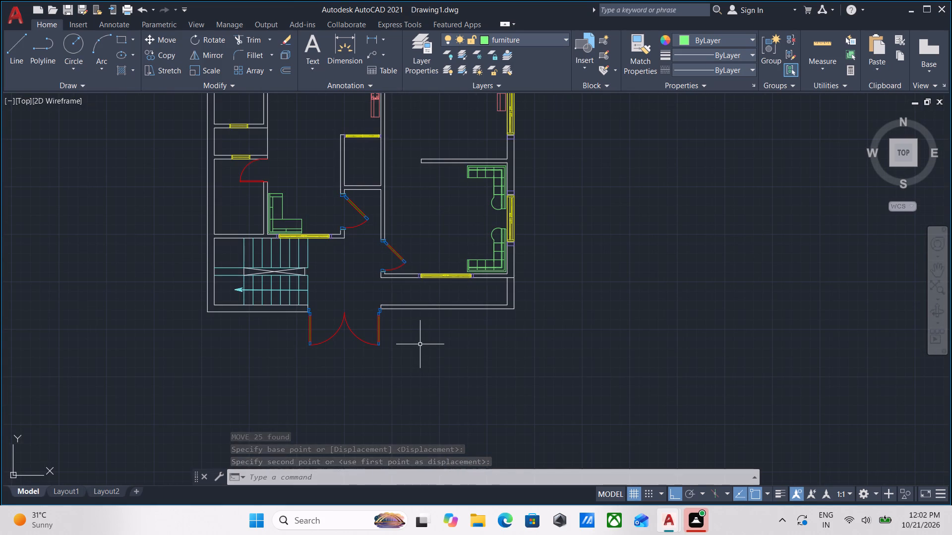
left_click(386, 334)
left_click(335, 336)
right_click(335, 336)
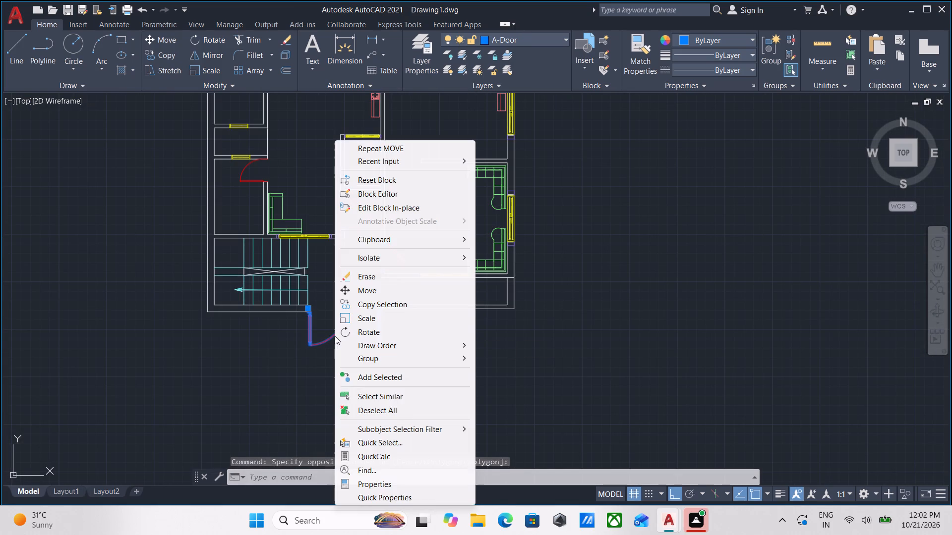
left_click(382, 276)
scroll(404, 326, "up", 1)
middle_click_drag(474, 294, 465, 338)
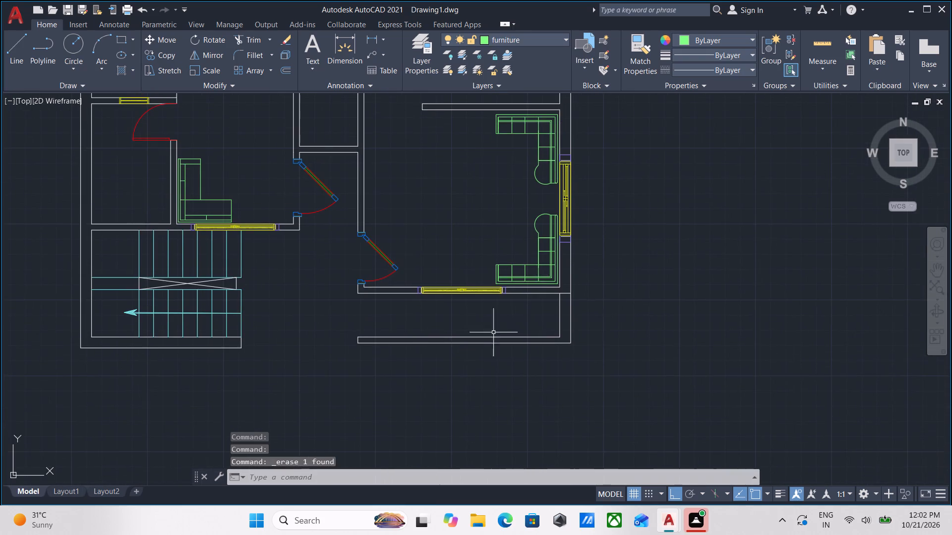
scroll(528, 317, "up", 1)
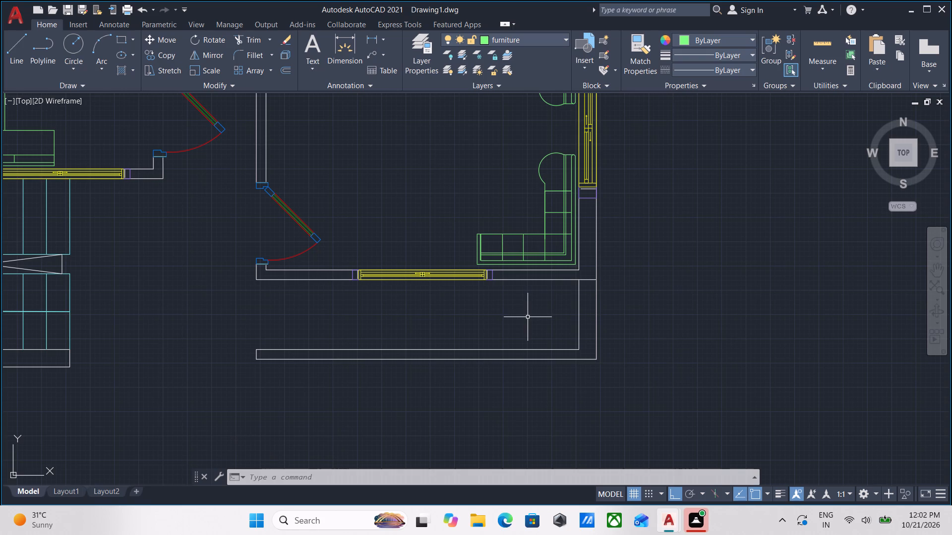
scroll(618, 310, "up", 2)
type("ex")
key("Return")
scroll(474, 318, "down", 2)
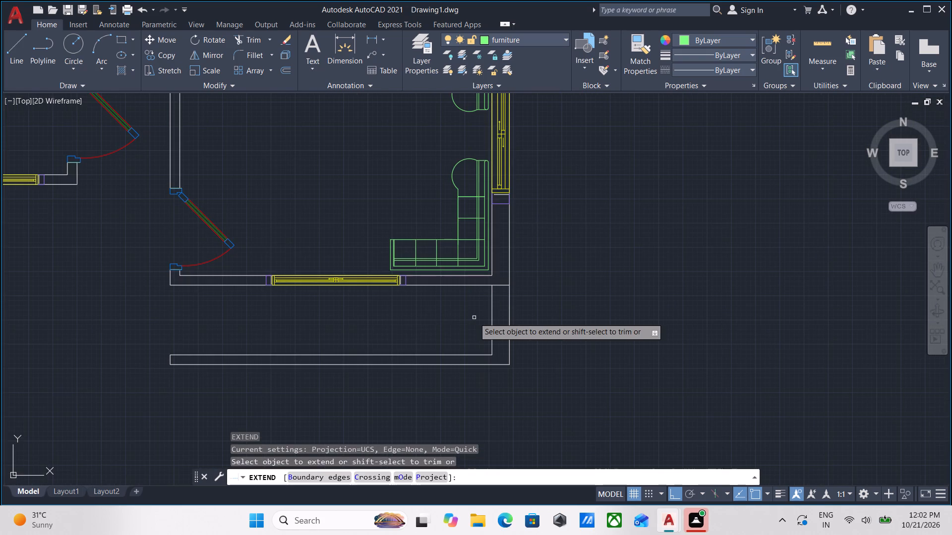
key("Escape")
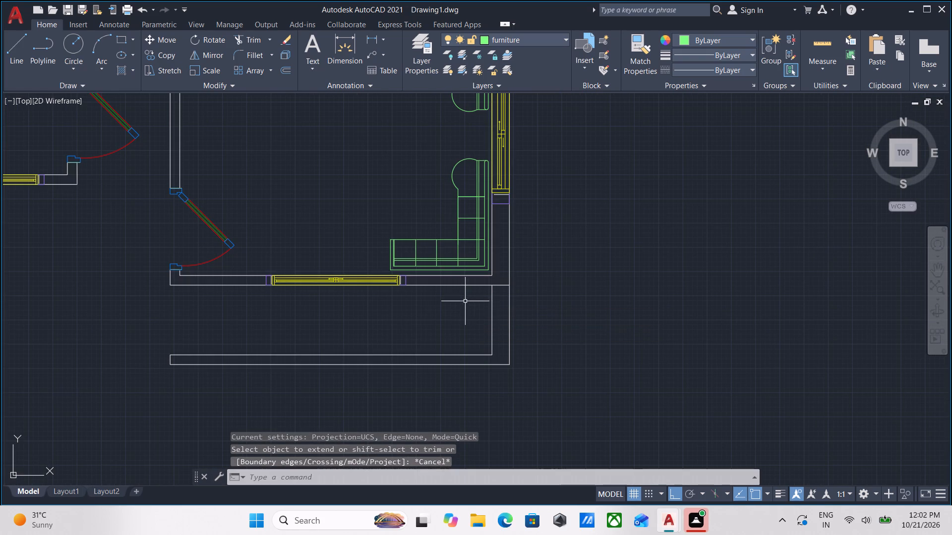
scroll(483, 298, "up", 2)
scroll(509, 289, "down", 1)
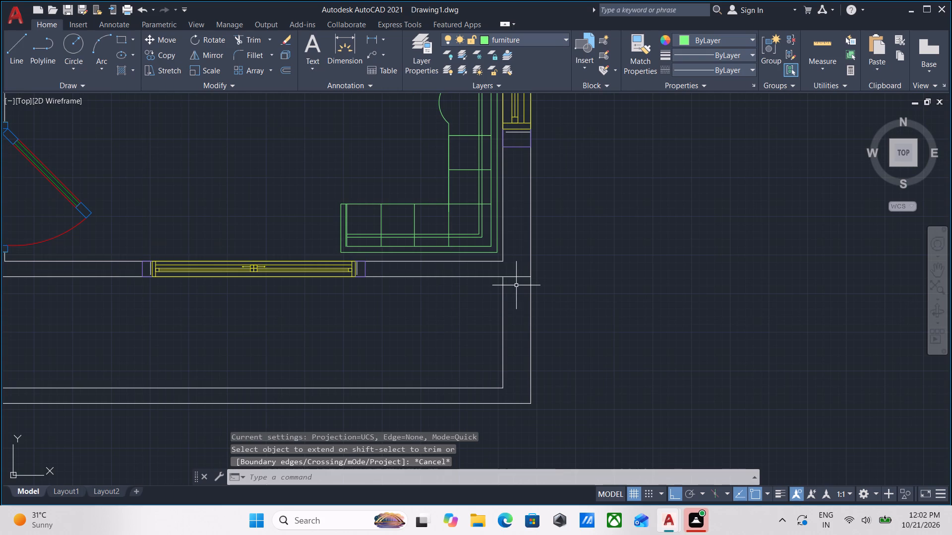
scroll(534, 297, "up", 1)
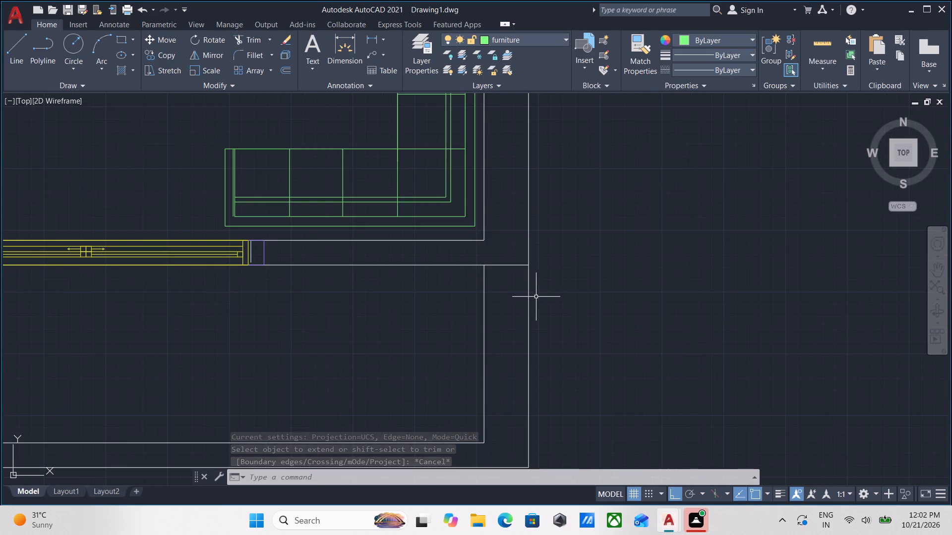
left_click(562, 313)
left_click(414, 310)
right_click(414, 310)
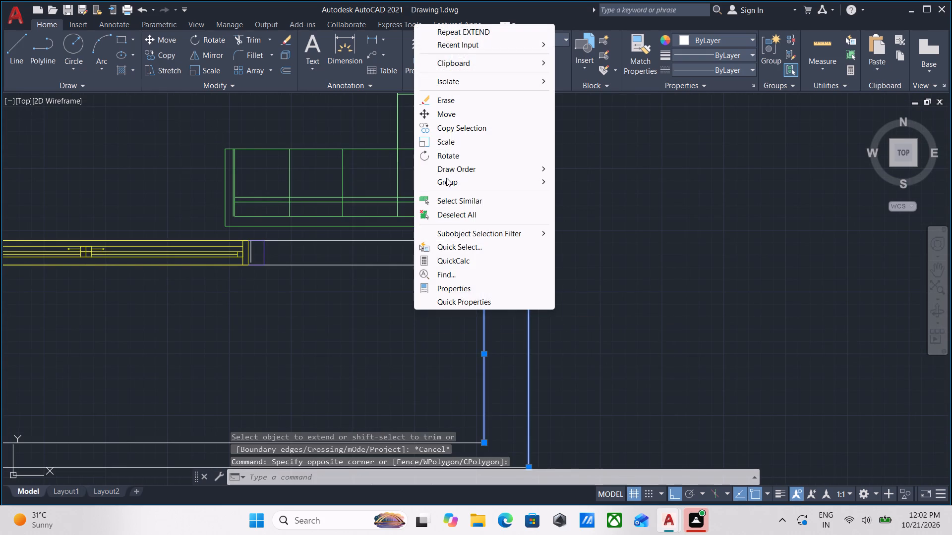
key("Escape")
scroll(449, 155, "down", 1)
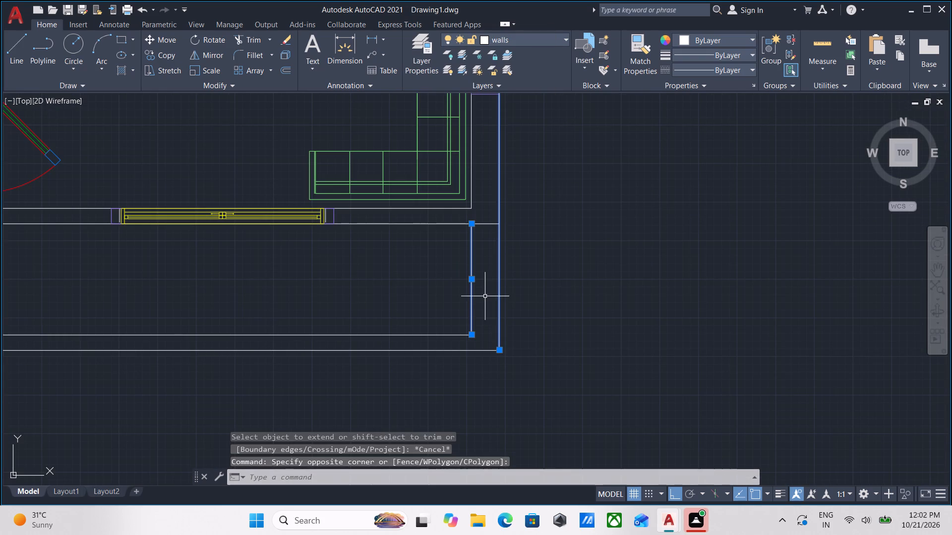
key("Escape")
Erase the inner vertical and inner horizontal wall lines of the front strip below the copied plan's living room.
left_click(483, 296)
left_click(441, 270)
right_click(441, 270)
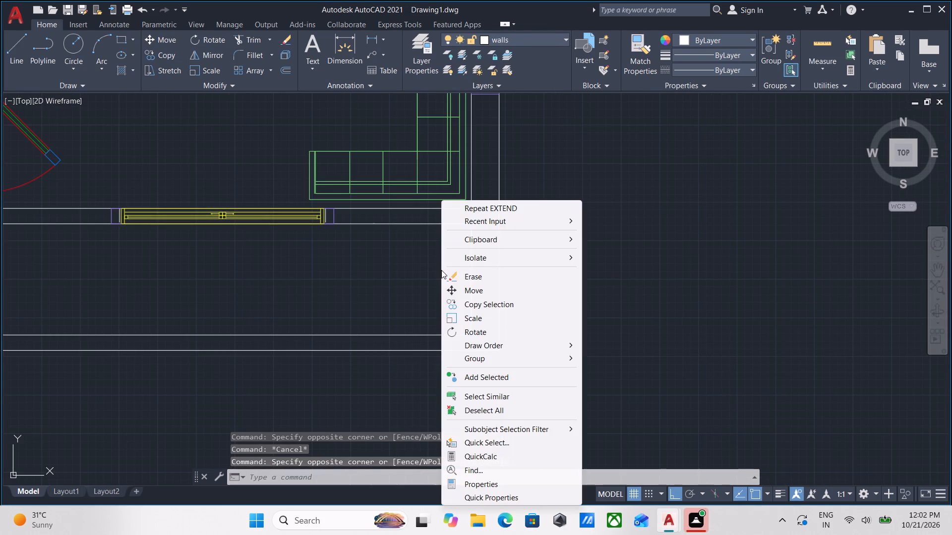
left_click(485, 276)
left_click(428, 310)
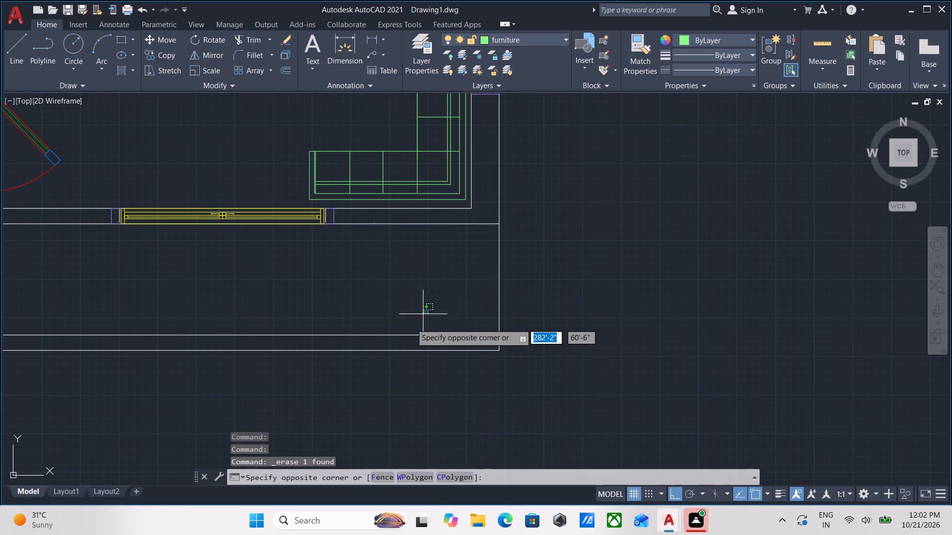
left_click(383, 337)
right_click(397, 239)
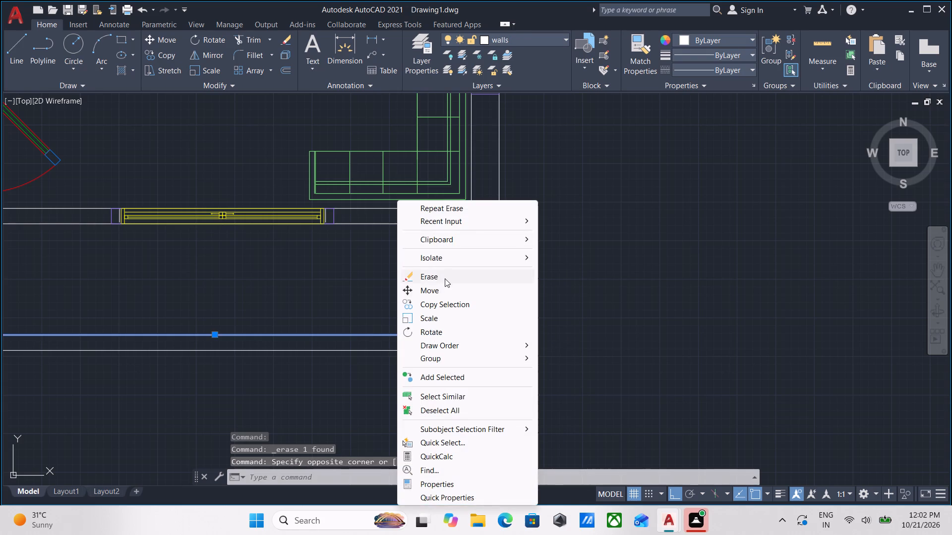
left_click(443, 272)
Erase the short vertical end line of the front wall beside the entrance opening in the copied plan.
scroll(328, 288, "down", 2)
middle_click_drag(328, 288, 676, 302)
scroll(543, 331, "up", 2)
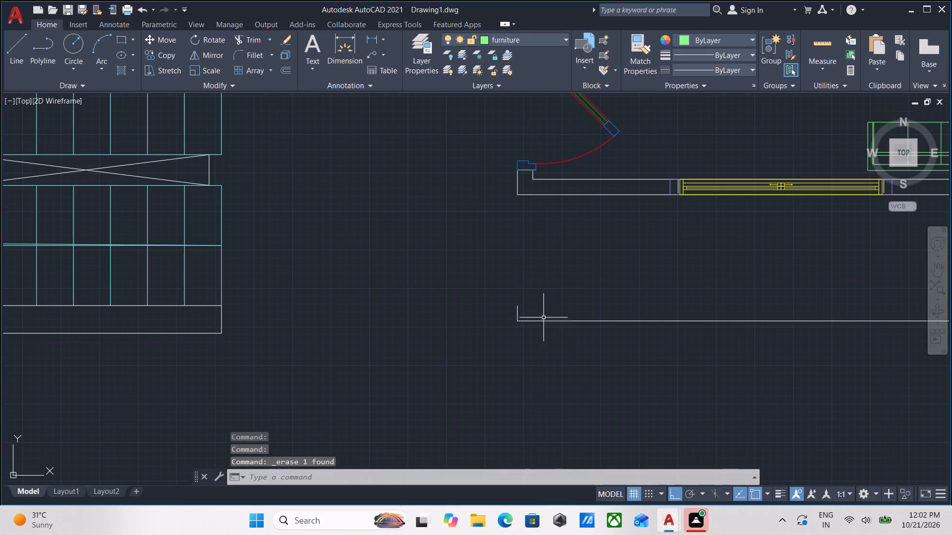
scroll(519, 310, "up", 2)
left_click(536, 299)
left_click(474, 310)
right_click(474, 310)
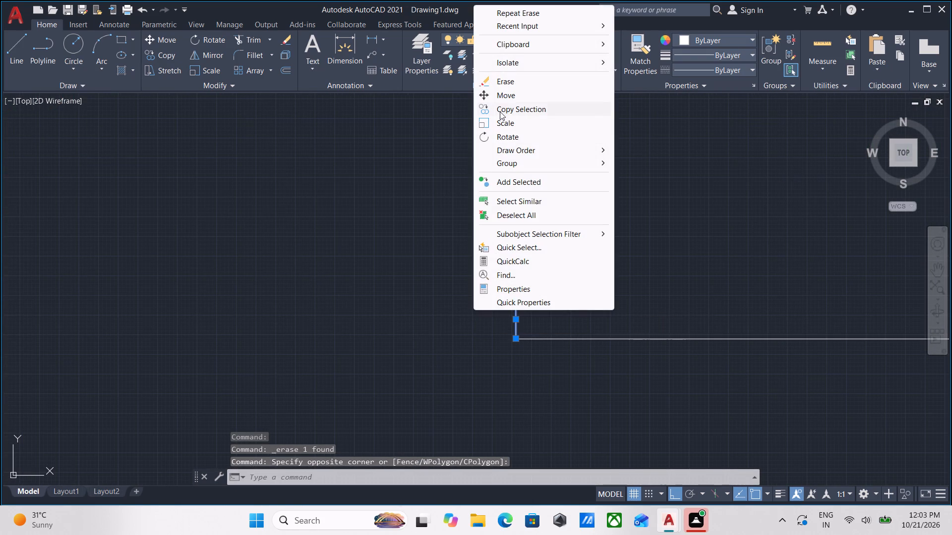
left_click(506, 85)
Erase the remaining outer horizontal line of the front wall below the living room in the copied plan.
scroll(552, 282, "down", 3)
middle_click_drag(543, 322, 443, 333)
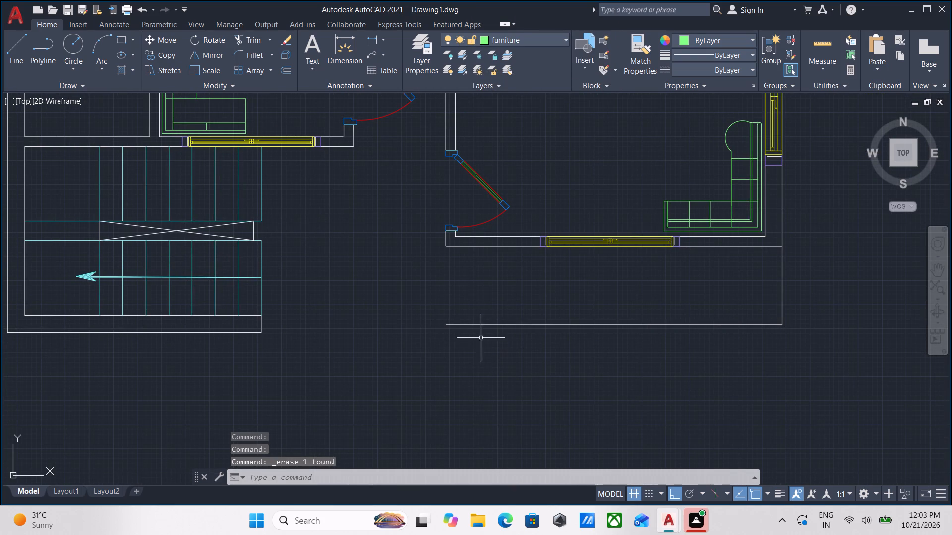
scroll(478, 307, "up", 2)
left_click(480, 306)
left_click(409, 385)
scroll(415, 381, "down", 2)
middle_click_drag(415, 381, 517, 380)
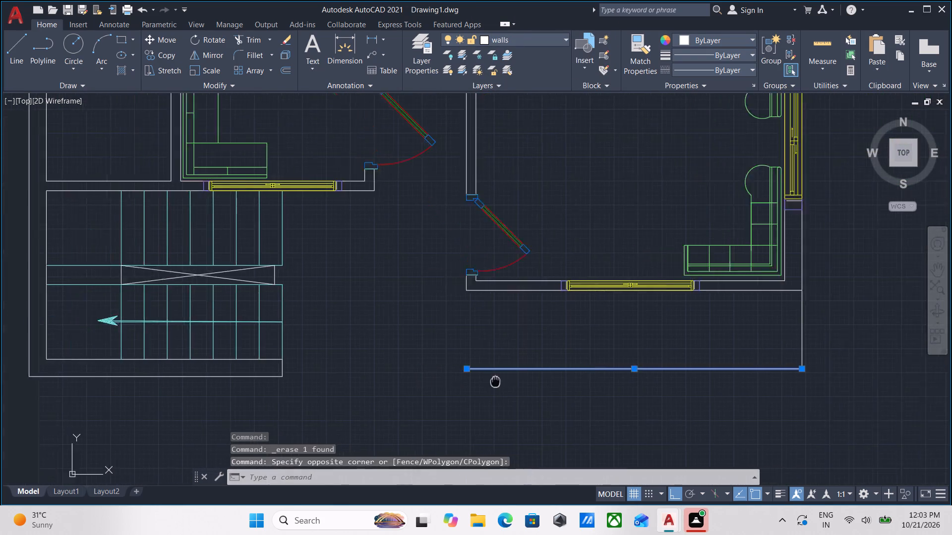
middle_click_drag(517, 380, 541, 374)
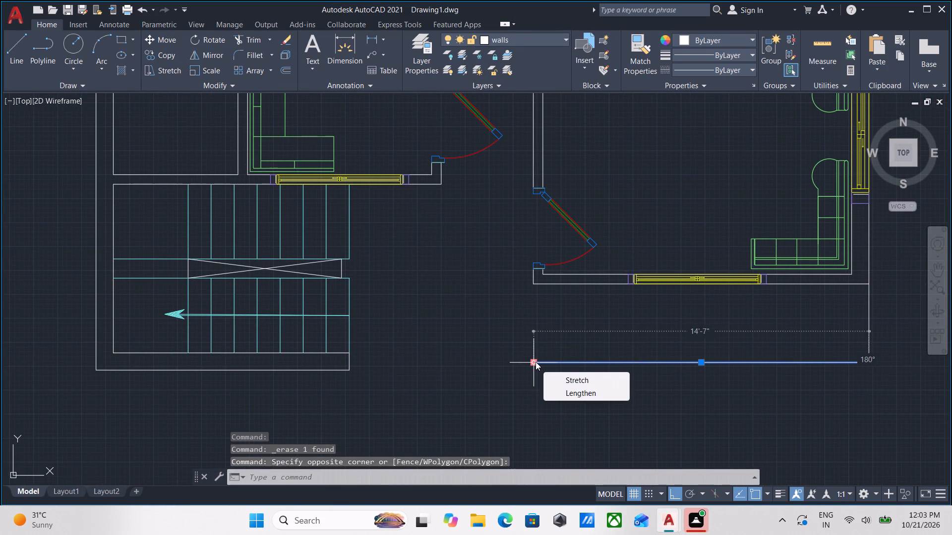
right_click(535, 362)
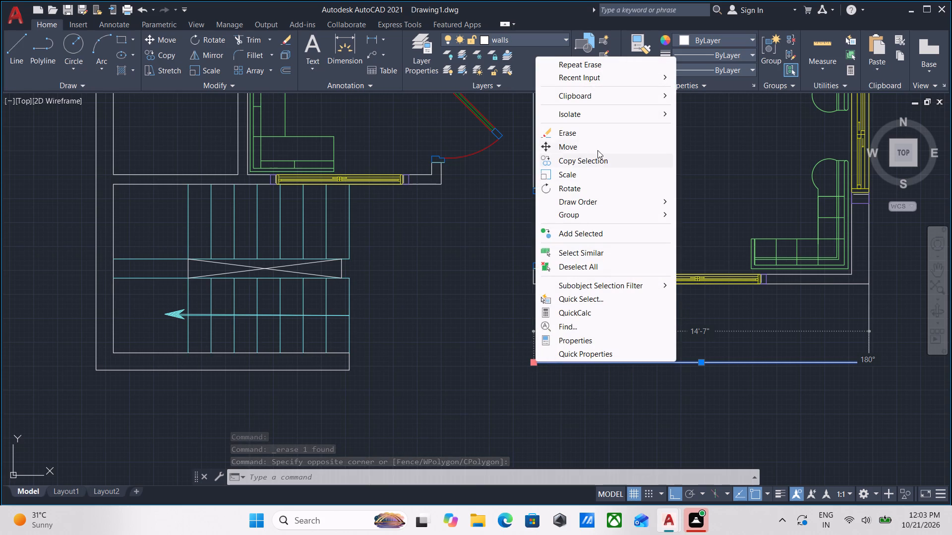
left_click(600, 134)
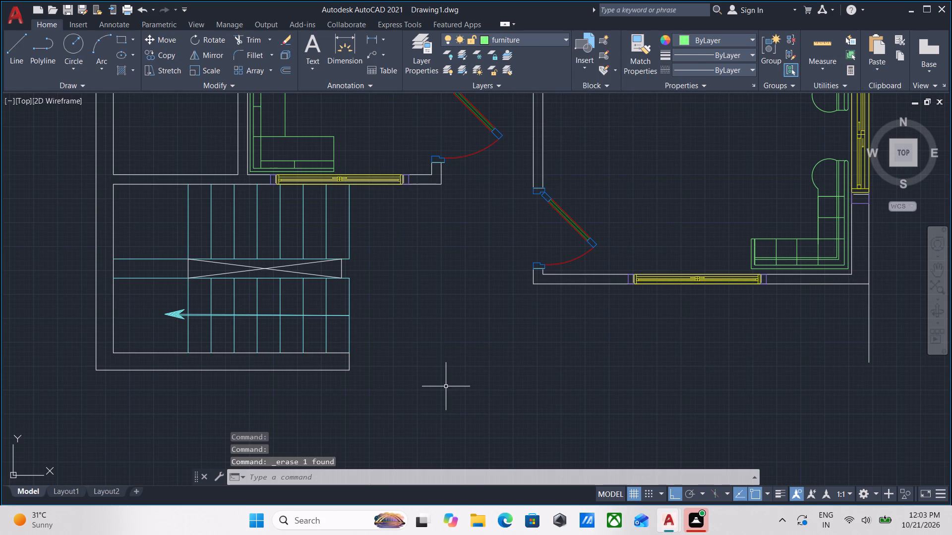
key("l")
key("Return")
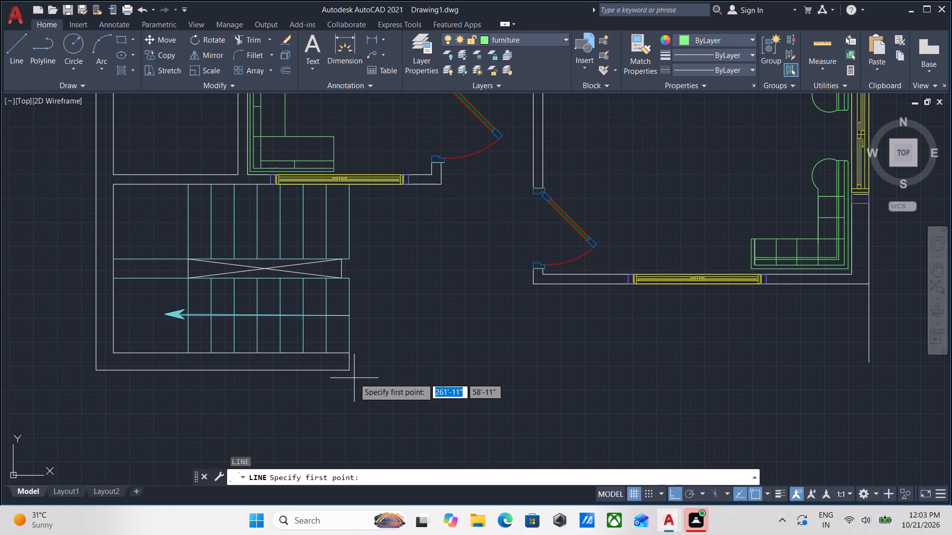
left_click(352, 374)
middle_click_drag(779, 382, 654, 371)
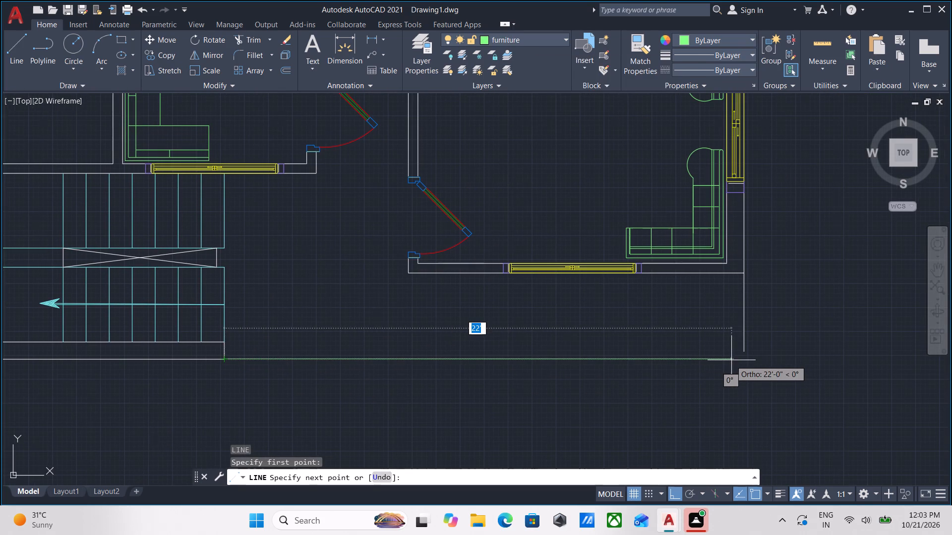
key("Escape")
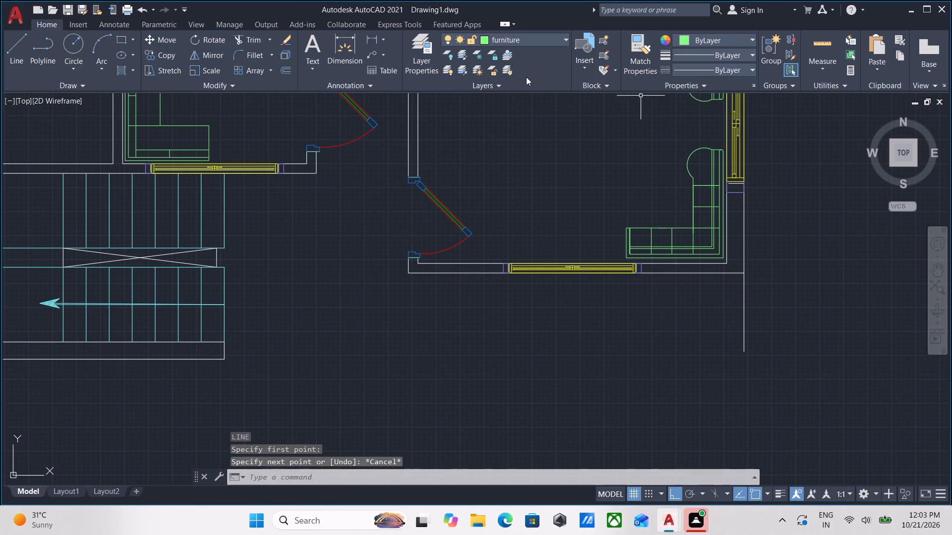
Make walls the current layer.
left_click(539, 39)
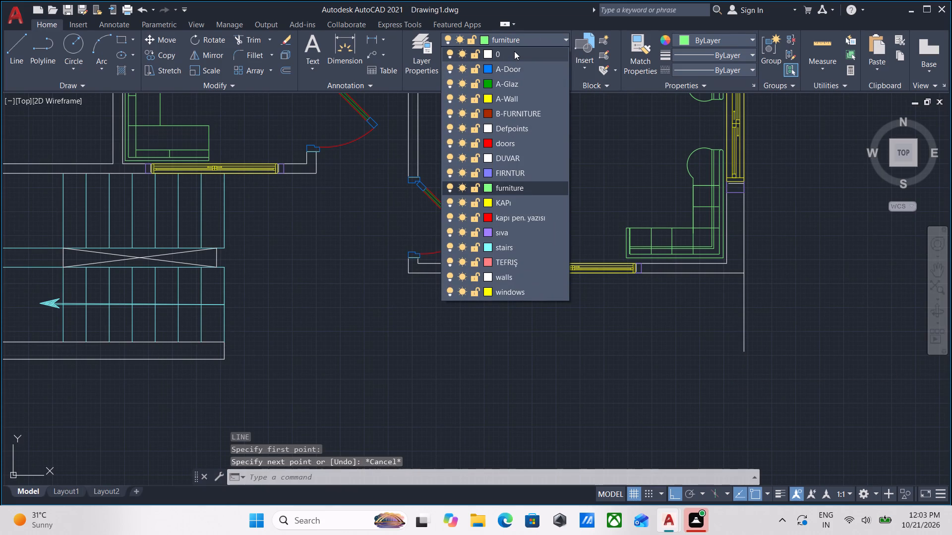
left_click(514, 51)
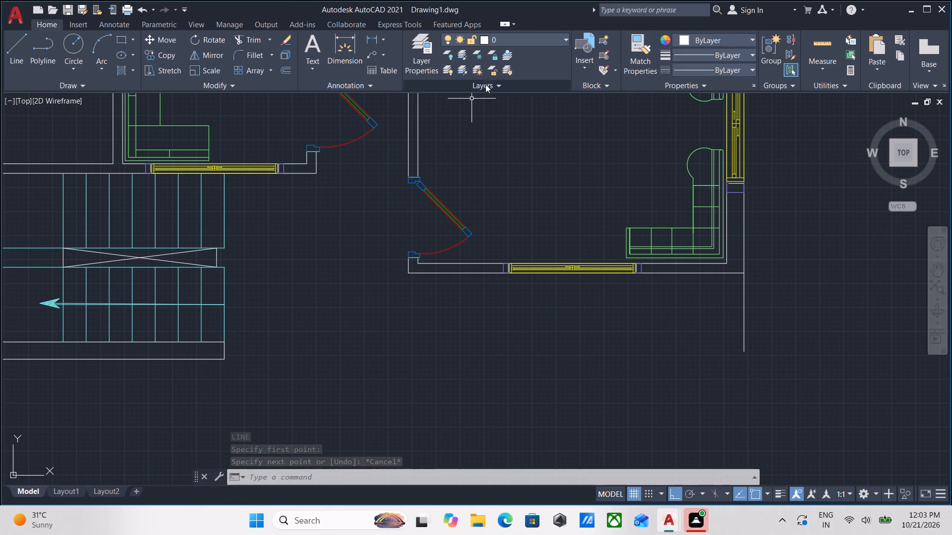
left_click(526, 36)
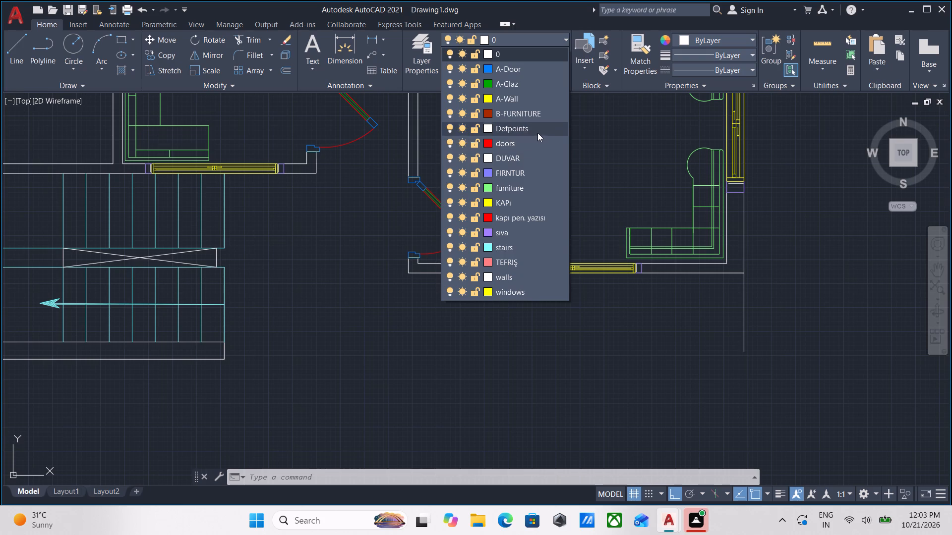
scroll(504, 247, "down", 2)
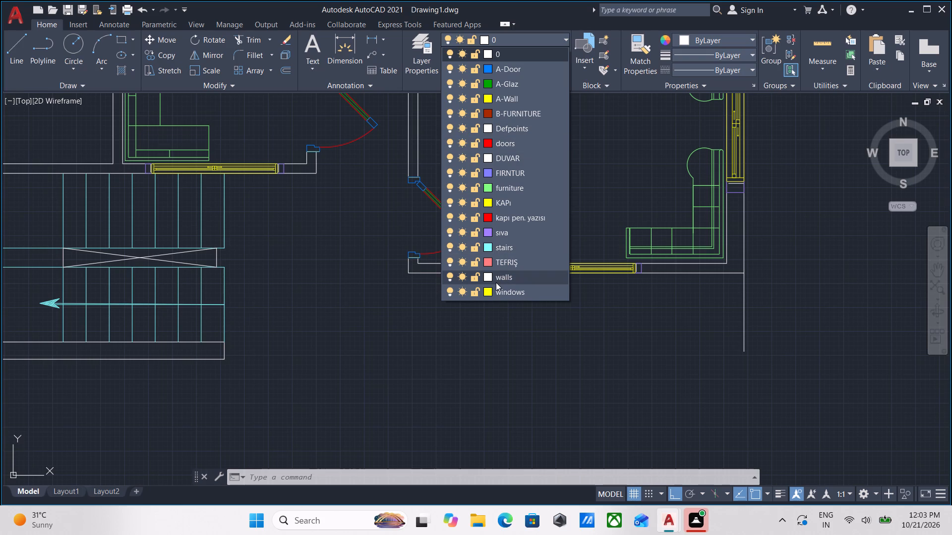
left_click(497, 277)
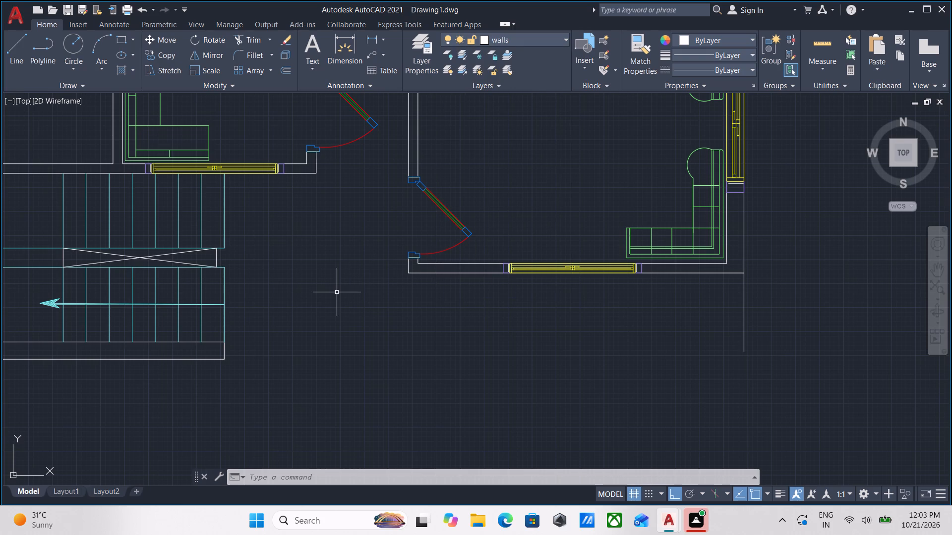
Draw a front line about 22'-6" long from the stair block's outer corner, and close it up to the living-room side wall's end.
key("l")
key("Return")
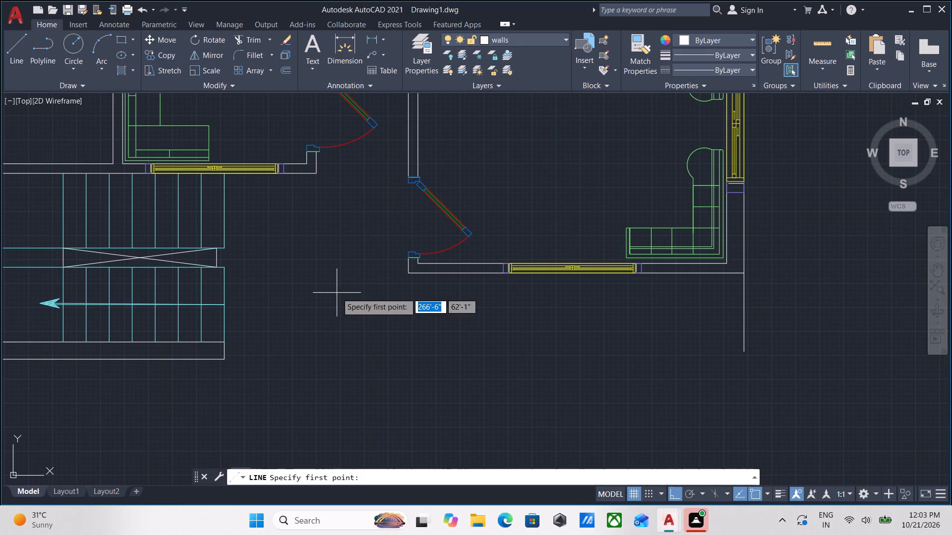
scroll(254, 354, "up", 2)
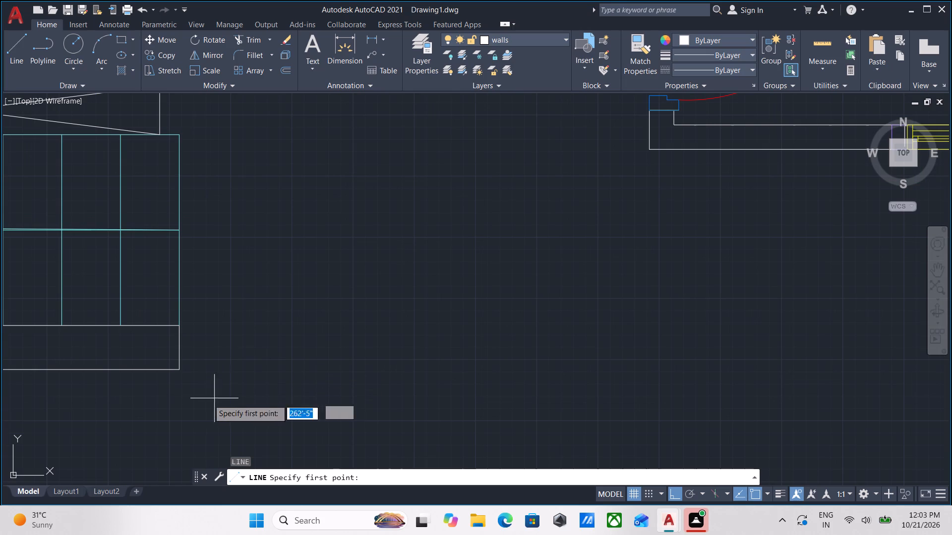
left_click(177, 367)
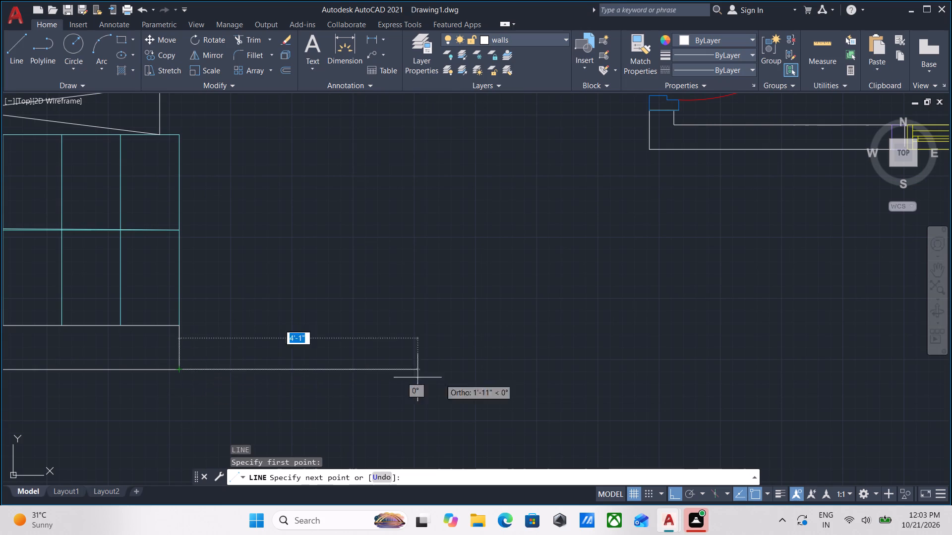
middle_click_drag(679, 373, 250, 333)
scroll(580, 341, "down", 2)
middle_click_drag(418, 338, 391, 338)
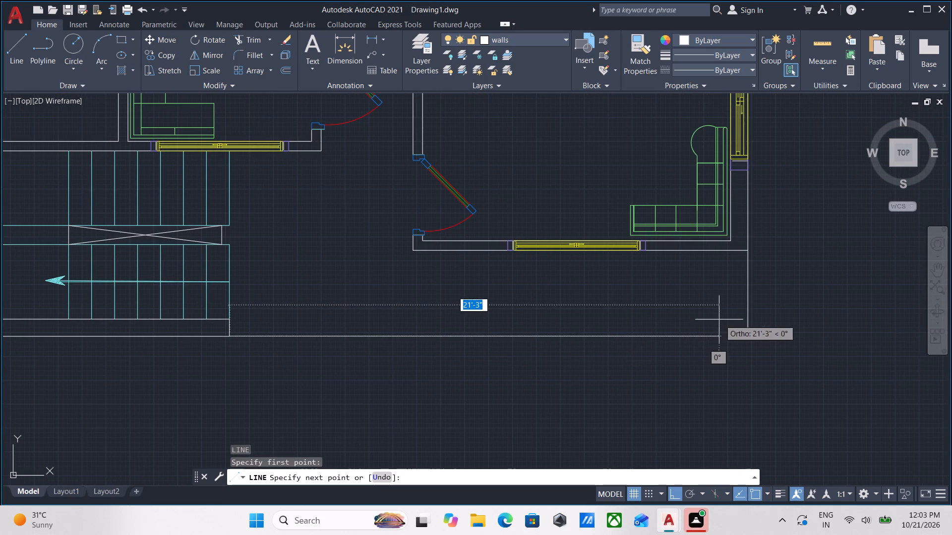
scroll(753, 336, "up", 2)
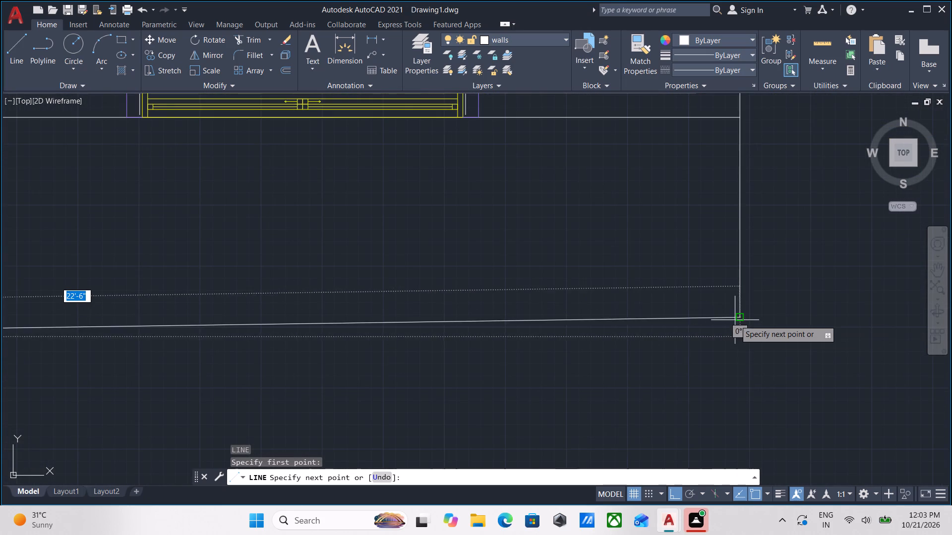
left_click(742, 337)
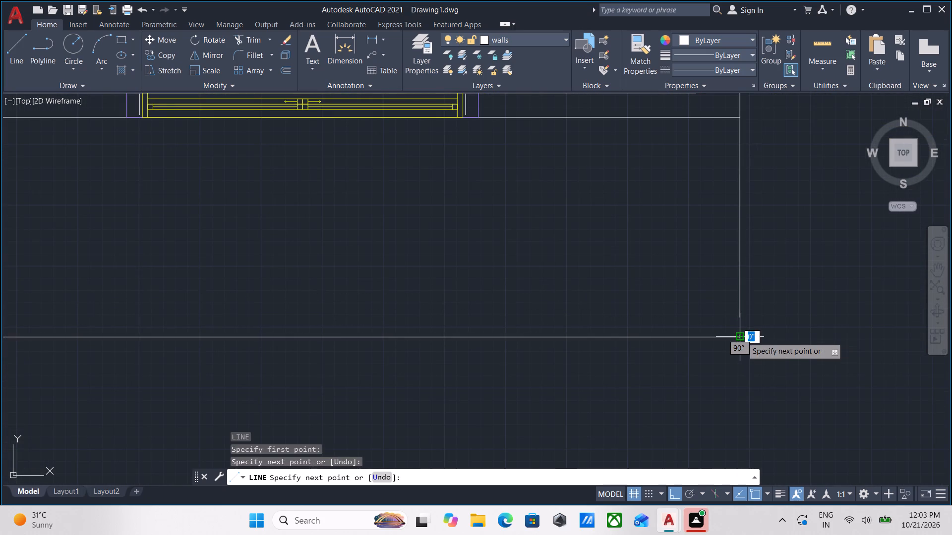
left_click(738, 315)
key("Escape")
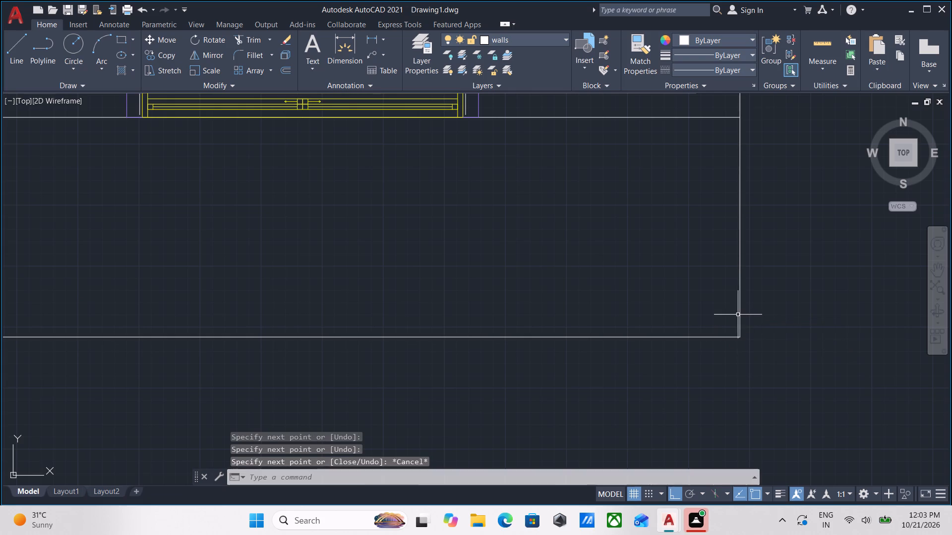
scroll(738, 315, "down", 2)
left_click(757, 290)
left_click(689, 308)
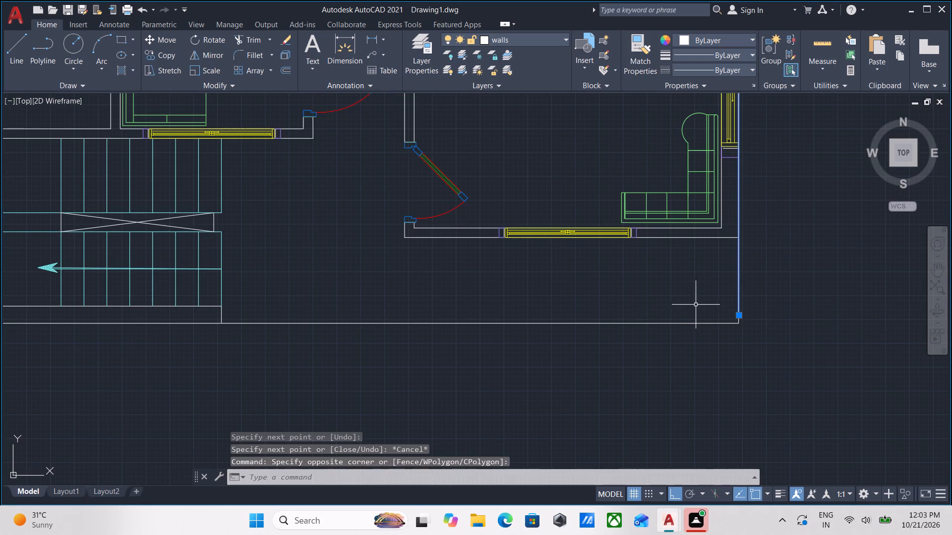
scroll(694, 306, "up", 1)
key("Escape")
Offset the new front line 2" inward, toward the living room.
left_click(603, 374)
left_click(552, 294)
scroll(552, 294, "down", 1)
middle_click_drag(552, 294, 662, 375)
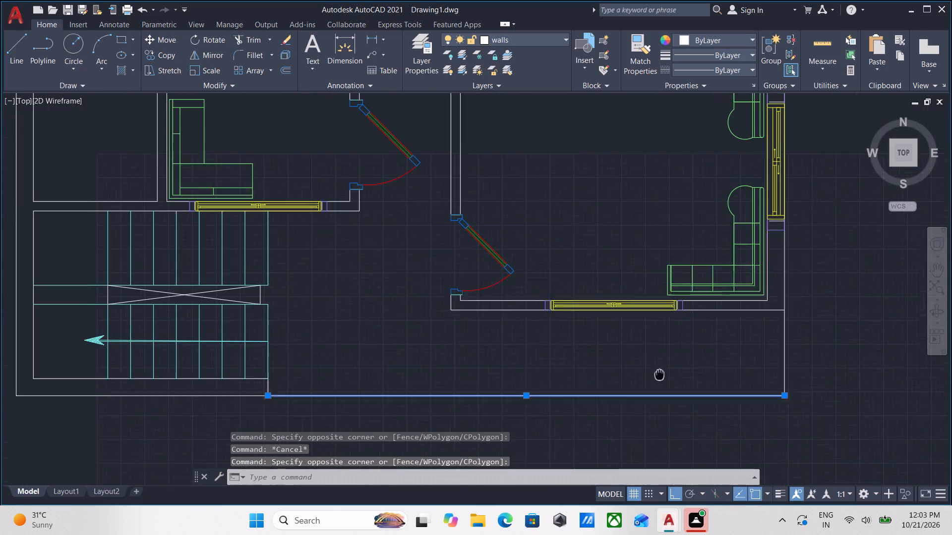
middle_click_drag(662, 375, 663, 374)
scroll(667, 373, "down", 2)
middle_click_drag(667, 373, 668, 382)
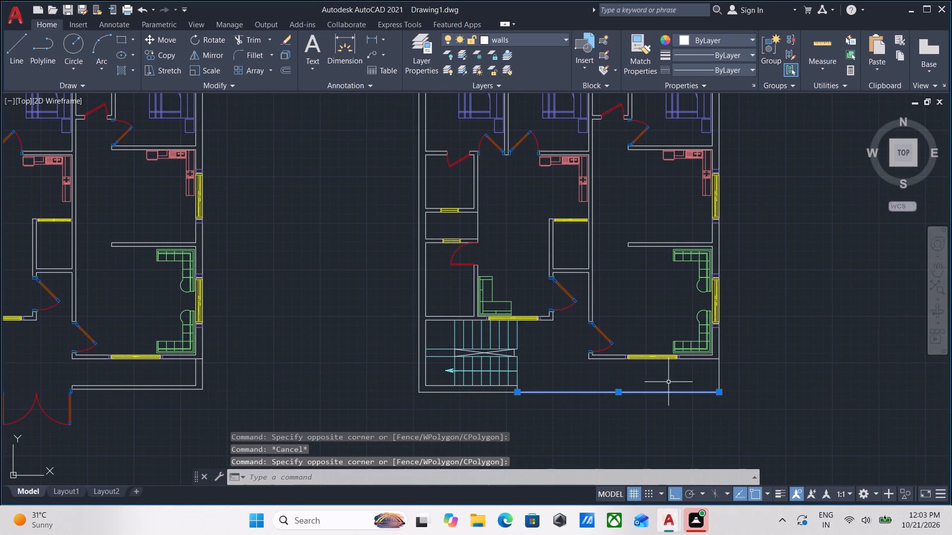
key("o")
key("Return")
scroll(588, 394, "up", 3)
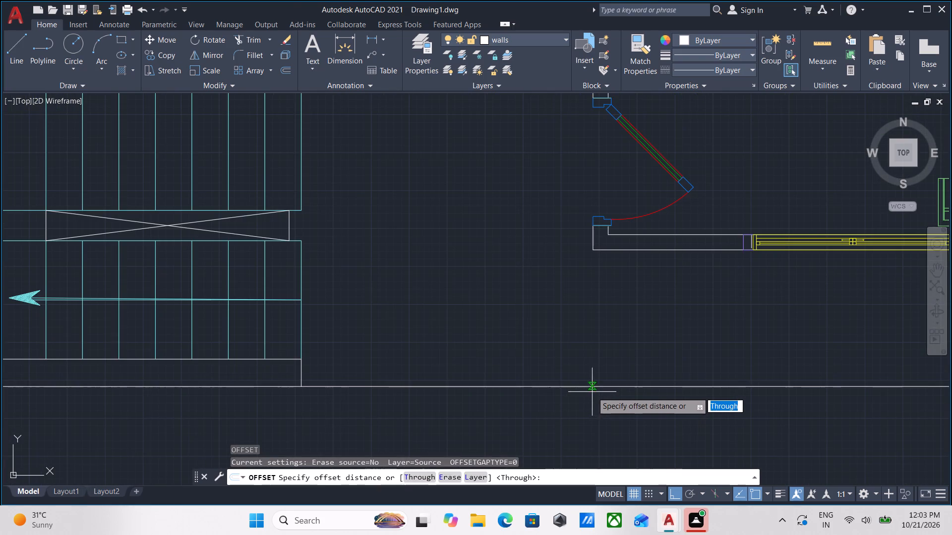
left_click(599, 384)
left_click(602, 356)
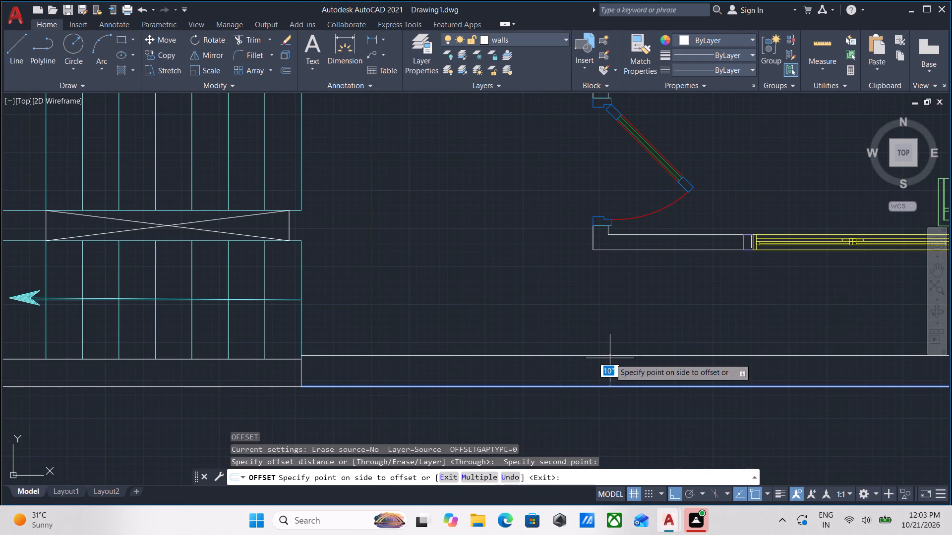
key("2")
key("shift+quotedbl")
key("Return")
Offset the outer vertical line of the living-room side wall 2" inward.
scroll(619, 352, "down", 3)
middle_click_drag(628, 344, 464, 342)
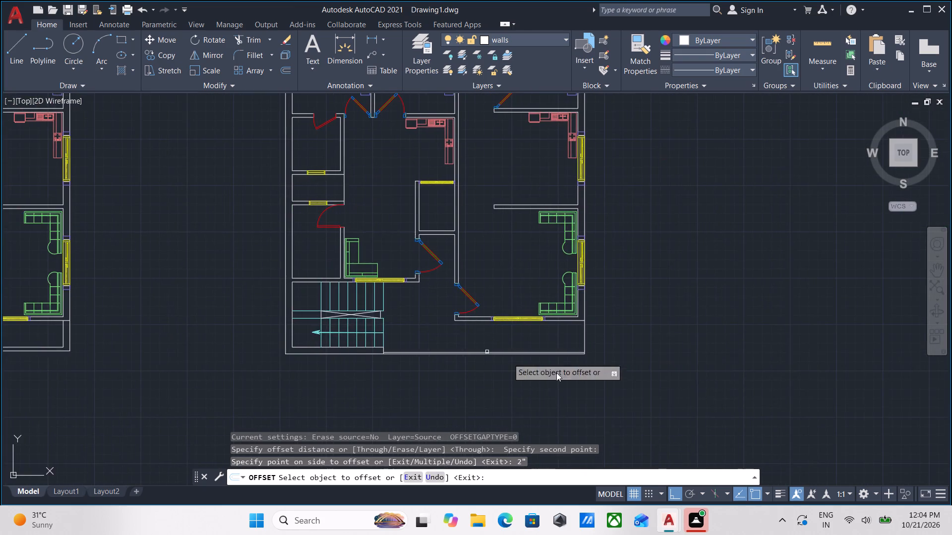
scroll(626, 359, "up", 2)
scroll(525, 324, "up", 3)
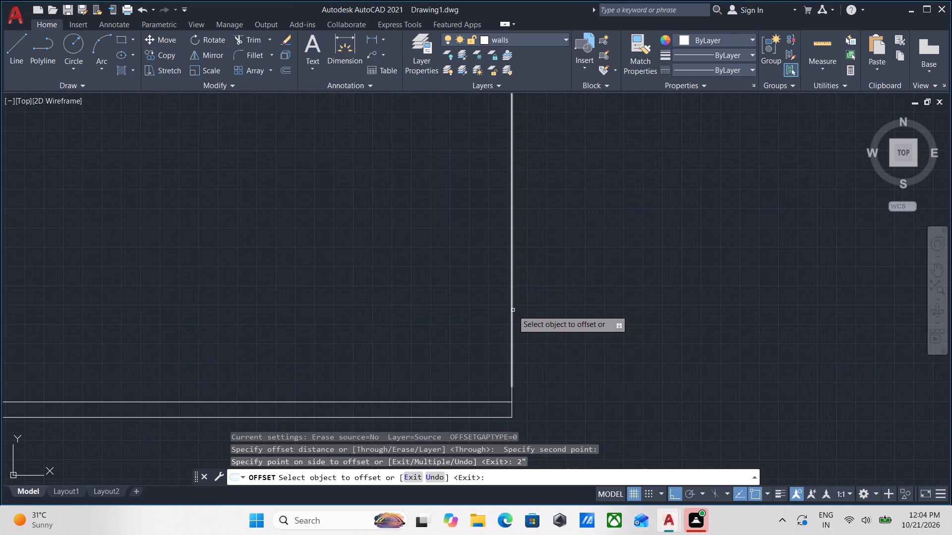
left_click(513, 310)
scroll(469, 313, "down", 1)
middle_click_drag(469, 313, 538, 434)
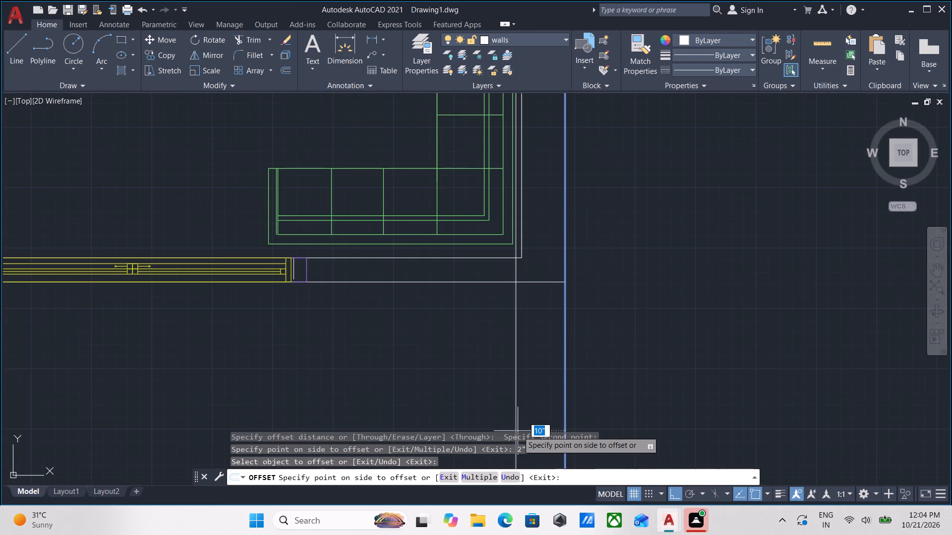
key("2")
key("shift+quotedbl")
key("Return")
scroll(518, 431, "down", 1)
middle_click_drag(541, 346, 580, 215)
scroll(520, 236, "down", 2)
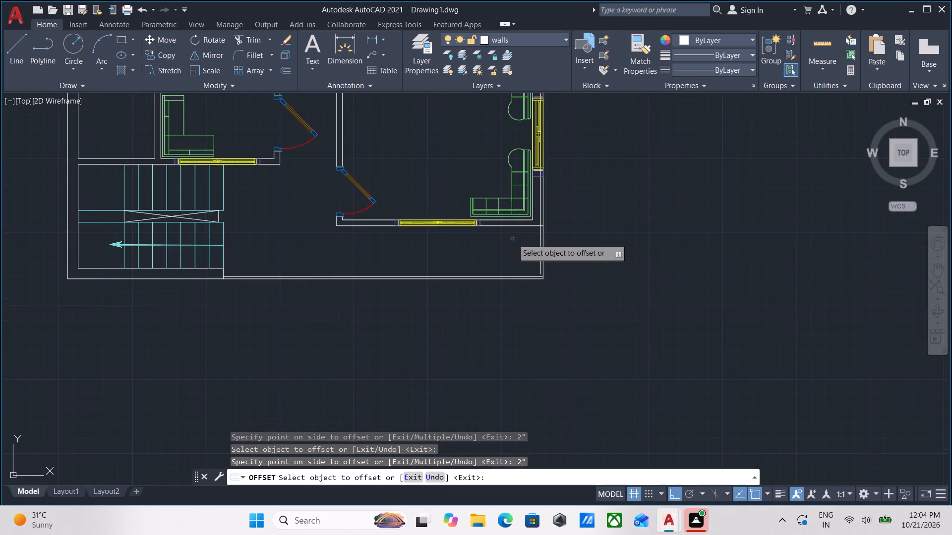
middle_click_drag(512, 239, 524, 274)
scroll(587, 207, "up", 2)
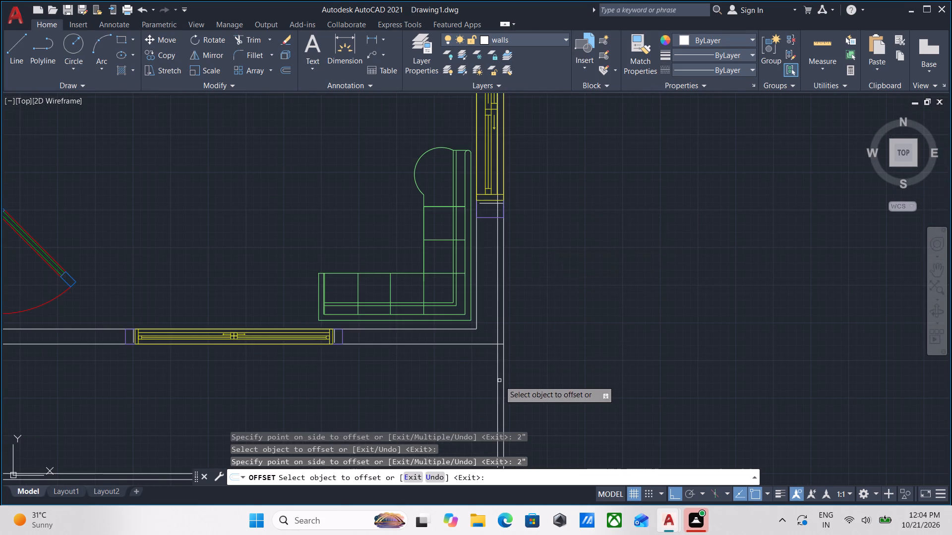
scroll(499, 380, "up", 2)
key("Escape")
Trim the part of the offset vertical line that runs above the living room's front wall line.
type("tr")
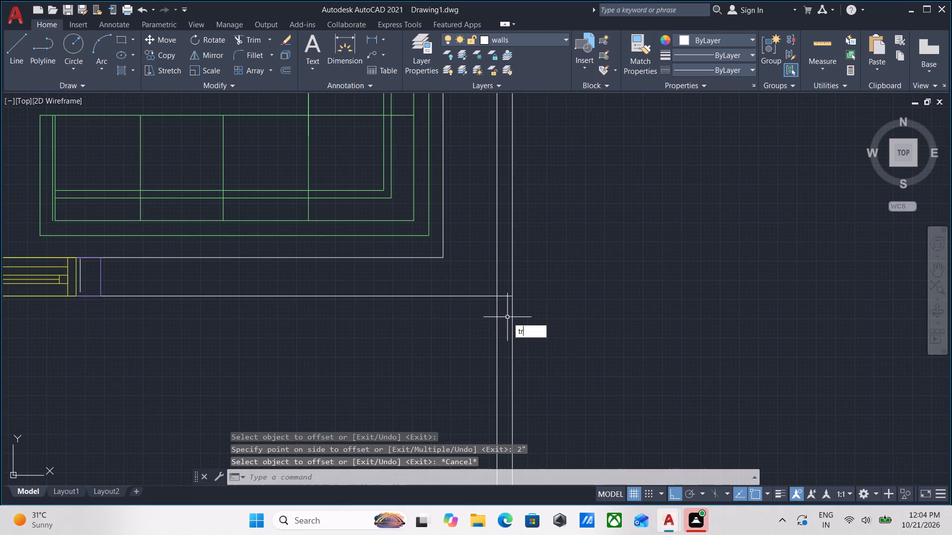
key("Return")
scroll(504, 272, "up", 2)
left_click(504, 272)
left_click(435, 280)
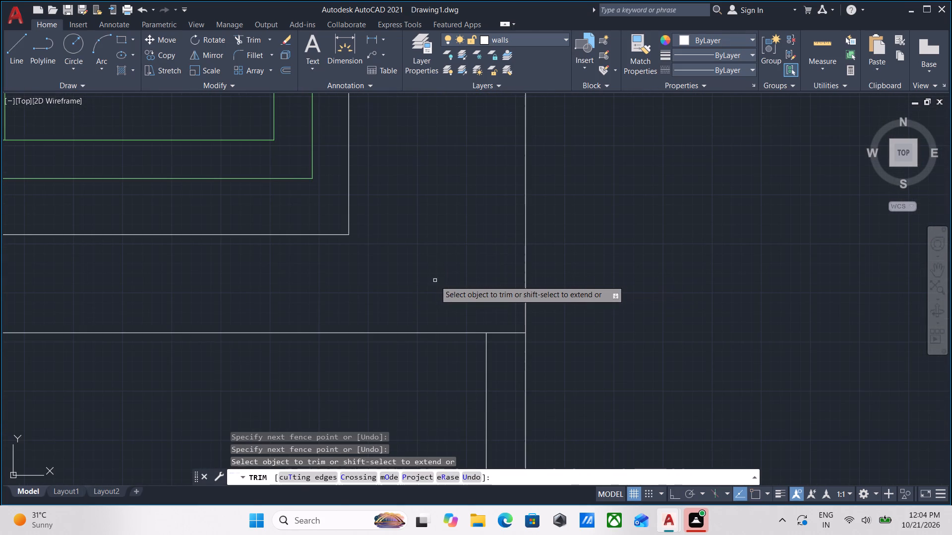
scroll(437, 278, "down", 3)
scroll(540, 278, "down", 2)
middle_click_drag(536, 272, 539, 205)
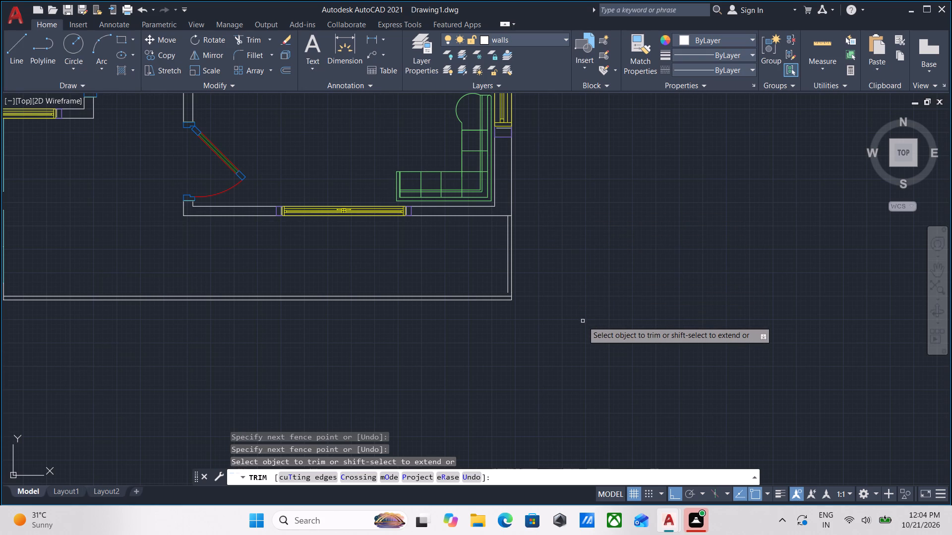
scroll(583, 321, "up", 1)
key("Escape")
Extend the inner vertical line of the front strip down to the outer front line.
type("ex")
key("Return")
scroll(477, 278, "up", 4)
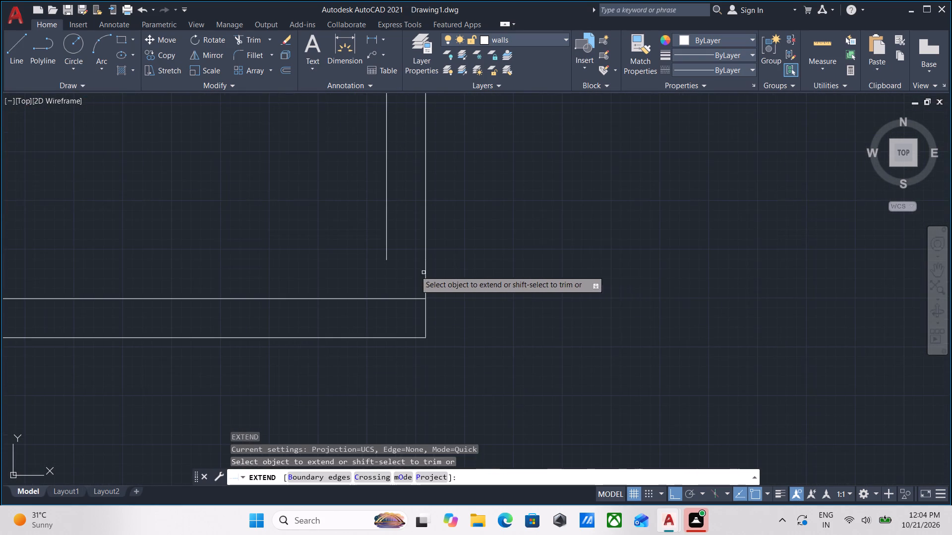
left_click(388, 249)
left_click(388, 261)
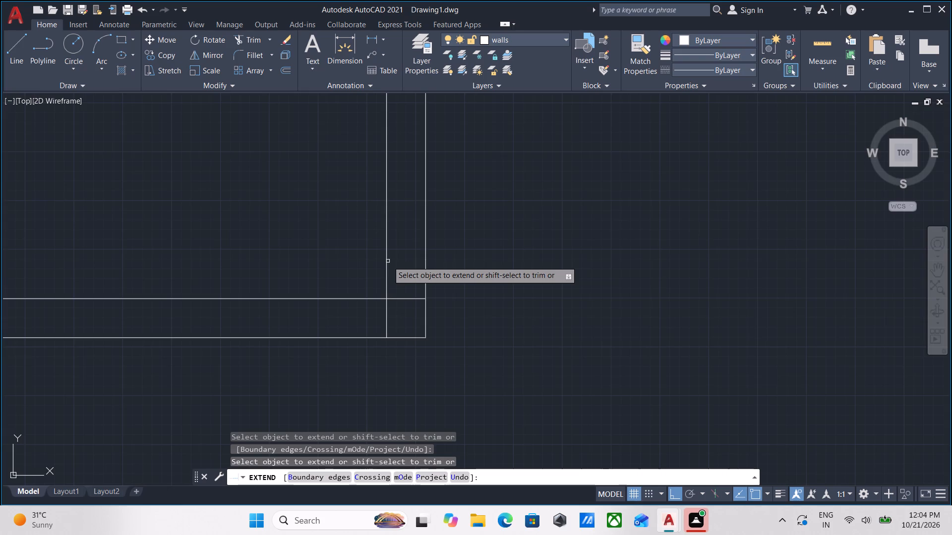
scroll(388, 261, "down", 2)
middle_click_drag(388, 261, 390, 309)
key("Escape")
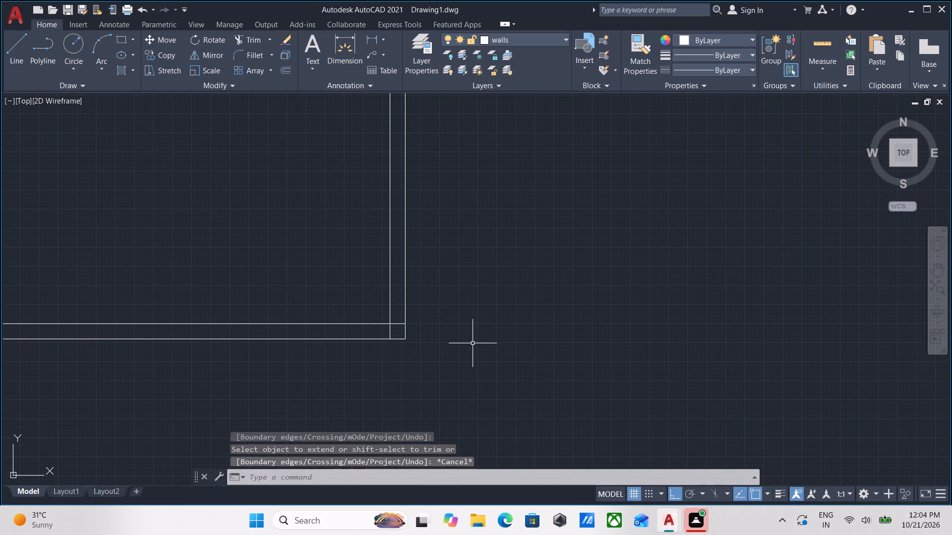
Trim the overlapping ends of the thin wall's two inner lines at the front corner on the living-room side.
type("tr")
key("Return")
scroll(406, 347, "up", 2)
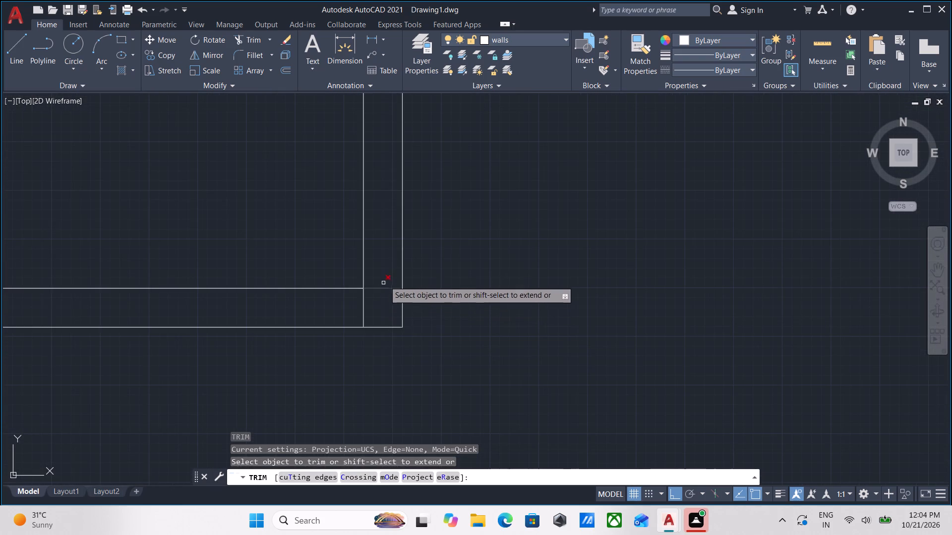
left_click(385, 274)
double_click(377, 312)
left_click(377, 312)
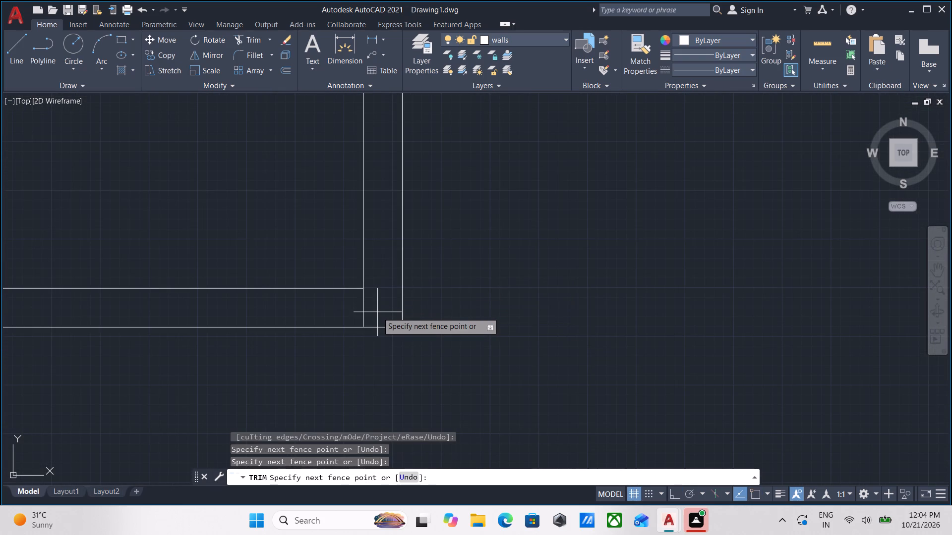
left_click(317, 302)
scroll(345, 299, "down", 5)
middle_click_drag(452, 315, 494, 359)
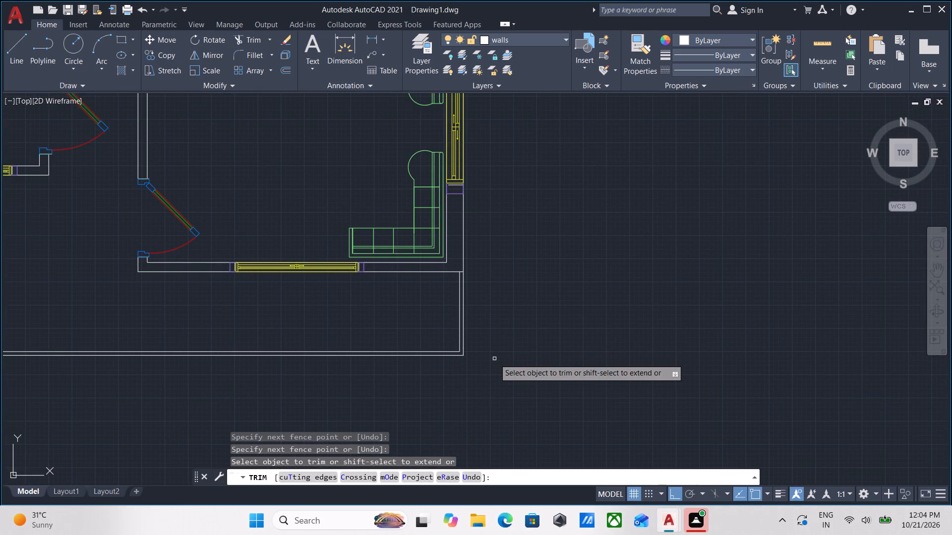
middle_click_drag(516, 330, 685, 316)
scroll(516, 330, "down", 1)
middle_click_drag(382, 372, 494, 395)
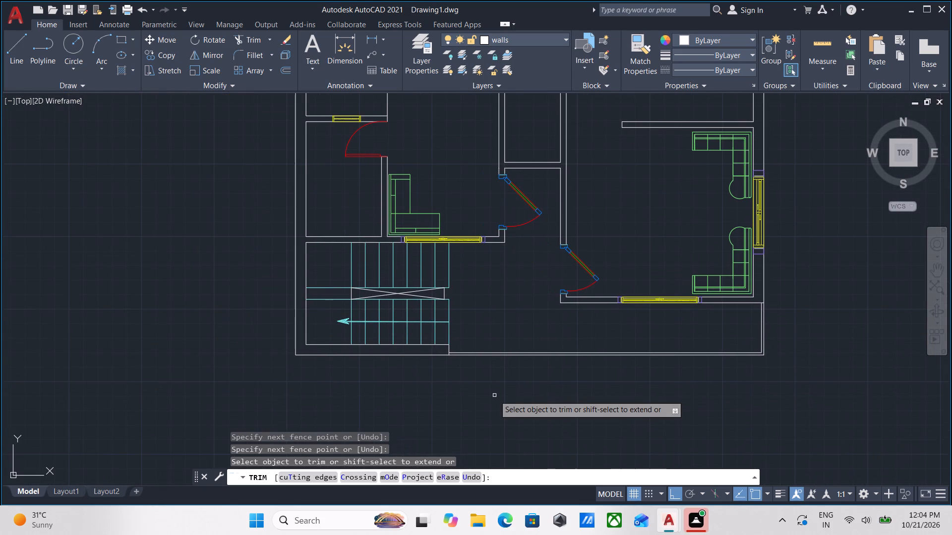
scroll(501, 391, "down", 1)
middle_click_drag(501, 391, 492, 420)
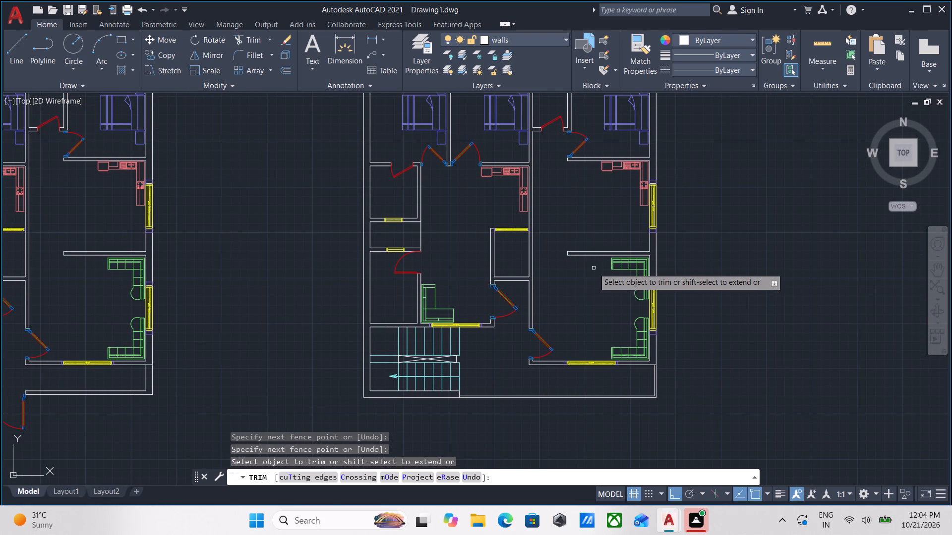
key("Escape")
Erase the partition wall between the kitchen and living room together with the sofa set beside it.
left_click(623, 227)
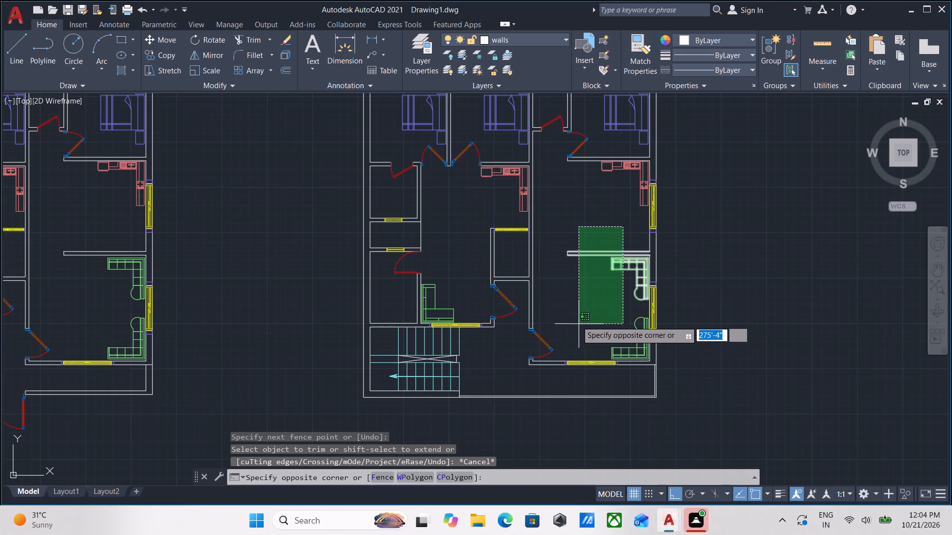
left_click(575, 318)
right_click(575, 318)
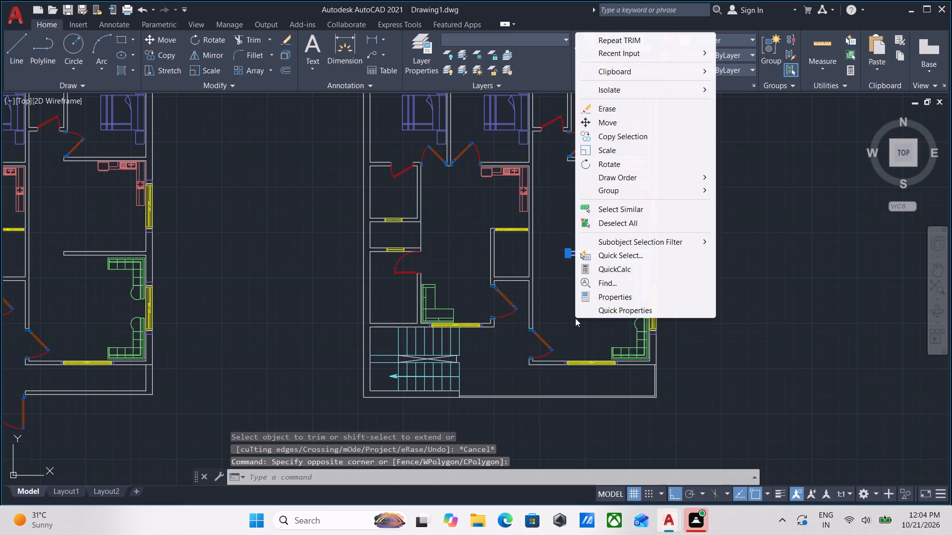
left_click(613, 109)
Erase the short leftover end line of the removed partition wall.
scroll(618, 384, "up", 2)
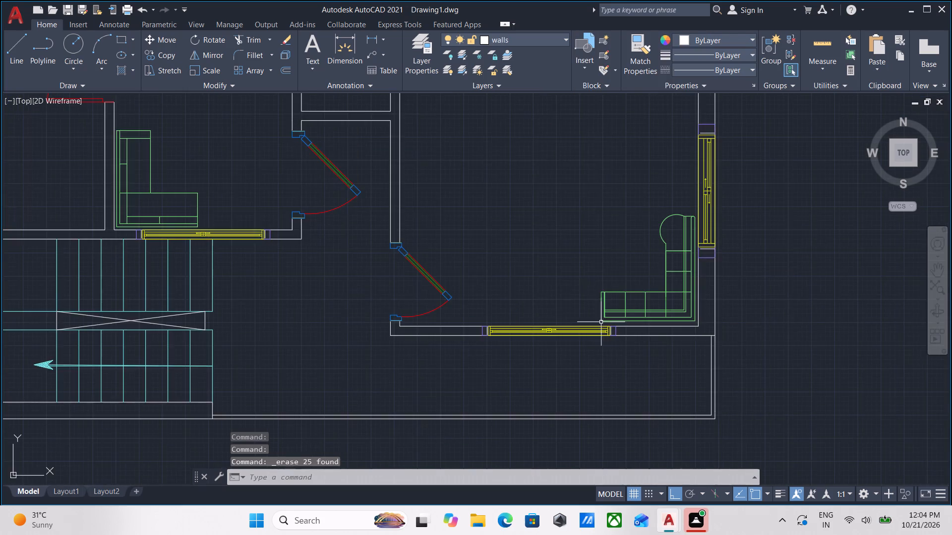
scroll(520, 181, "down", 1)
middle_click_drag(520, 181, 507, 387)
scroll(505, 282, "up", 3)
middle_click_drag(412, 381, 440, 341)
scroll(434, 351, "up", 1)
left_click(488, 298)
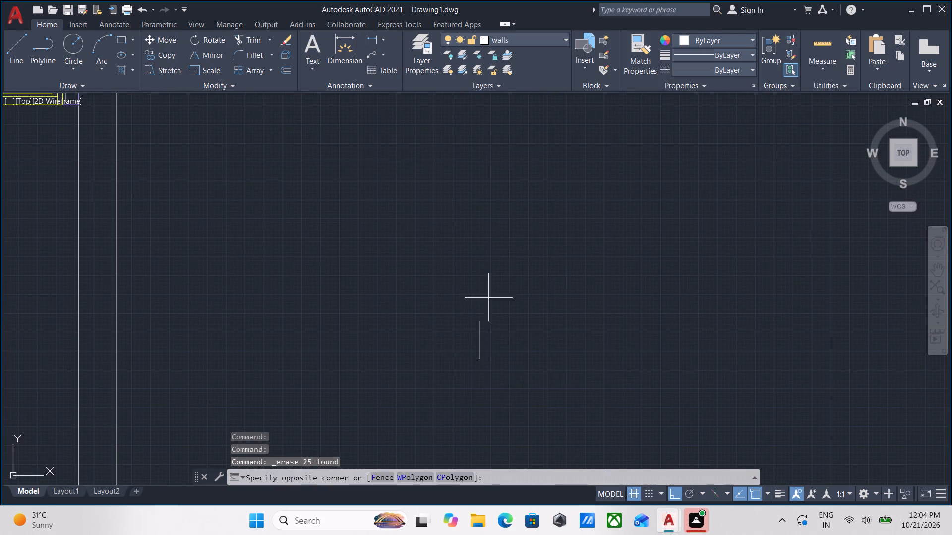
left_click(431, 390)
right_click(431, 390)
left_click(493, 161)
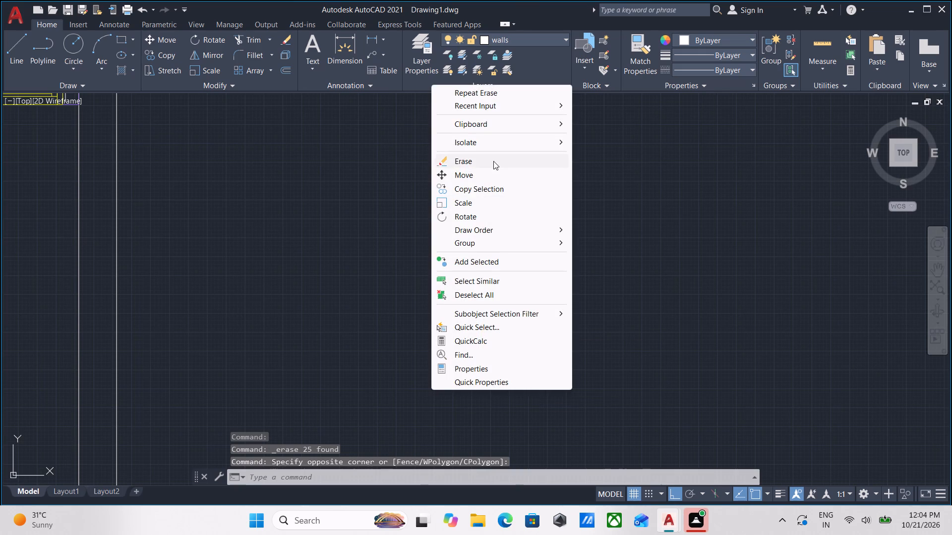
Erase the remaining corner sofa beside the living room's front window.
scroll(493, 164, "down", 4)
middle_click_drag(494, 192, 424, 96)
scroll(494, 192, "up", 1)
middle_click_drag(615, 270, 517, 191)
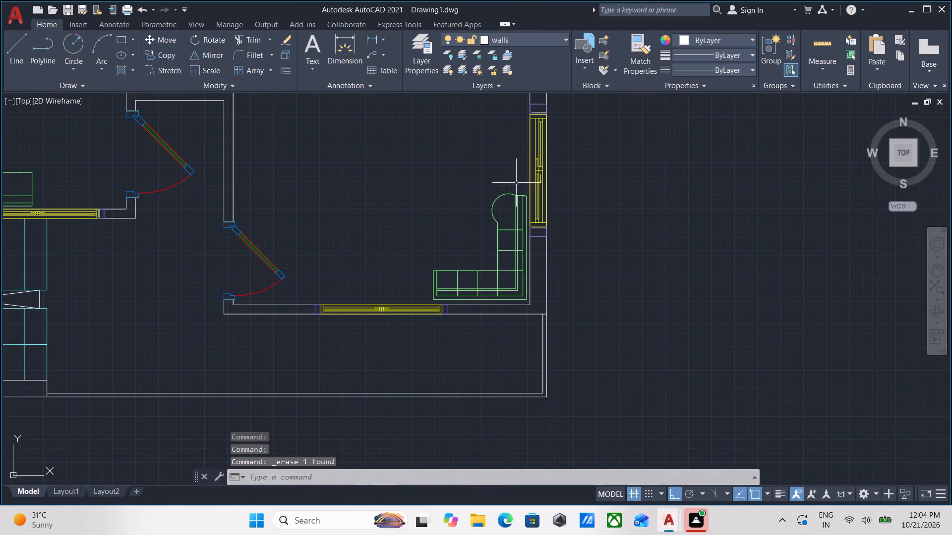
scroll(516, 183, "up", 1)
left_click(516, 180)
left_click(436, 273)
right_click(436, 273)
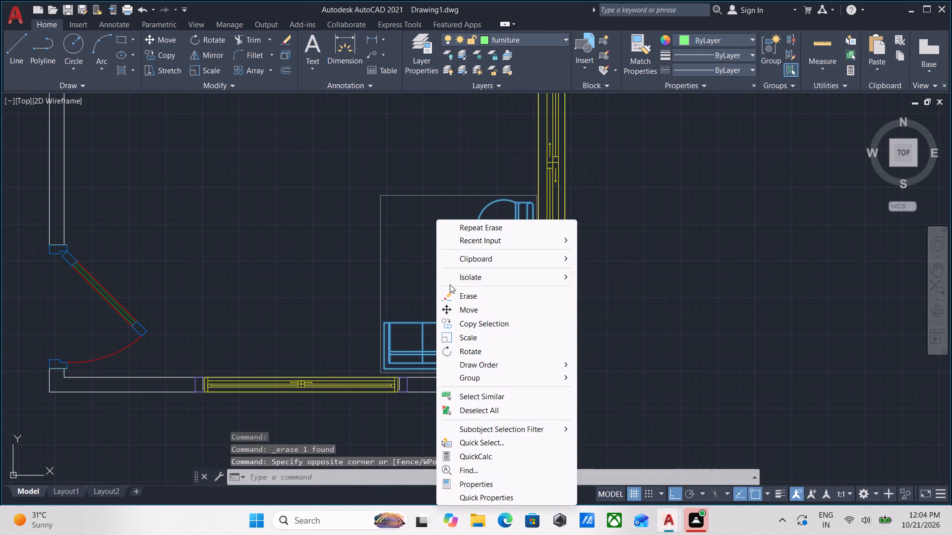
left_click(453, 298)
Offset the kitchen-side line of the wall between the bedroom and kitchen 6' toward the living room.
scroll(431, 301, "down", 3)
middle_click_drag(431, 301, 423, 361)
scroll(401, 191, "up", 1)
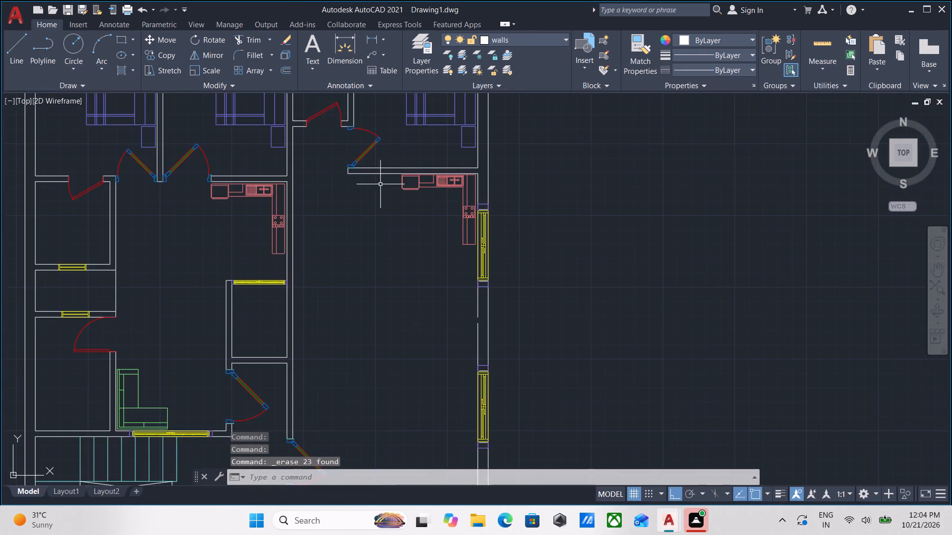
scroll(375, 177, "up", 3)
left_click(375, 177)
left_click(372, 159)
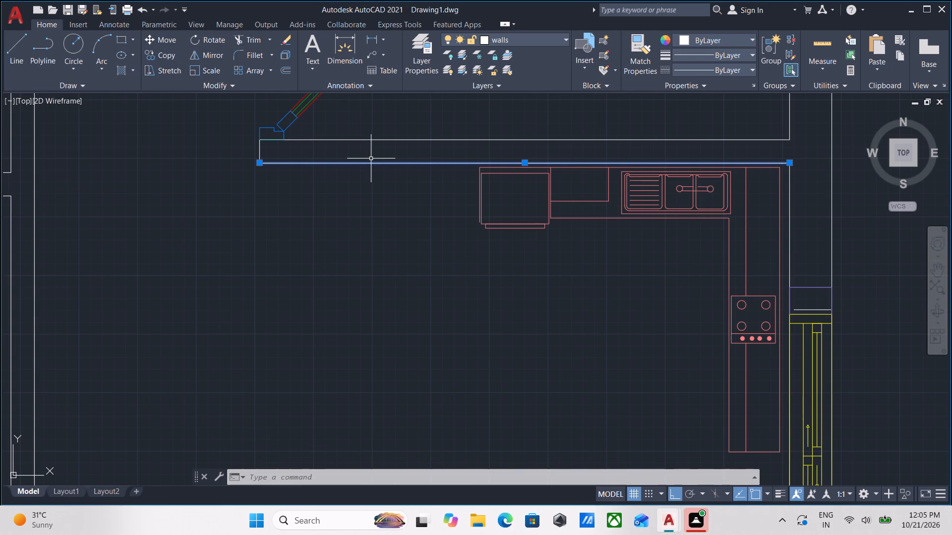
scroll(374, 182, "down", 2)
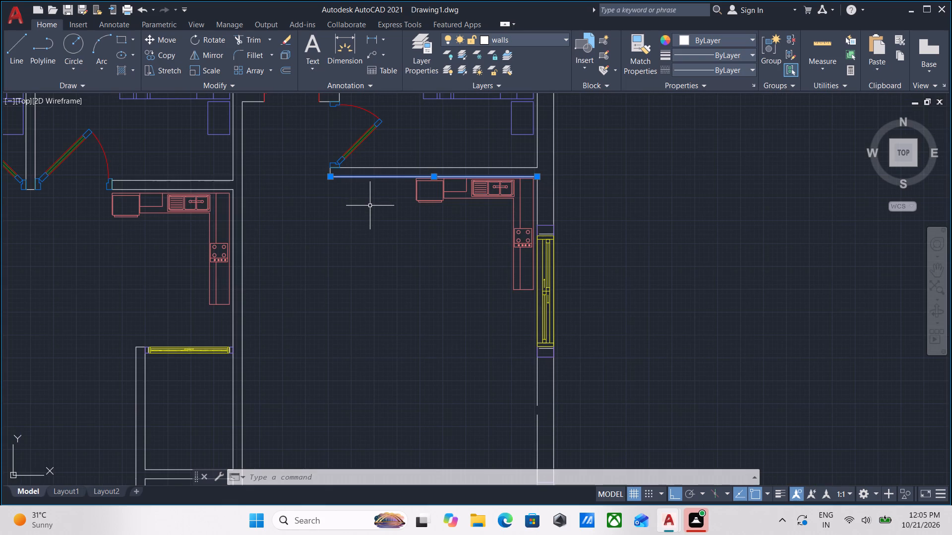
key("o")
key("Return")
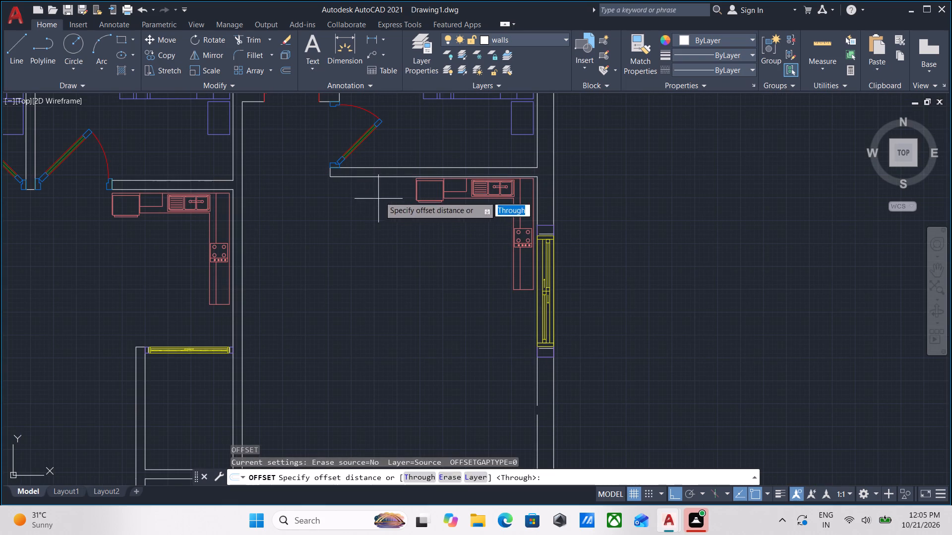
left_click(382, 179)
left_click(379, 246)
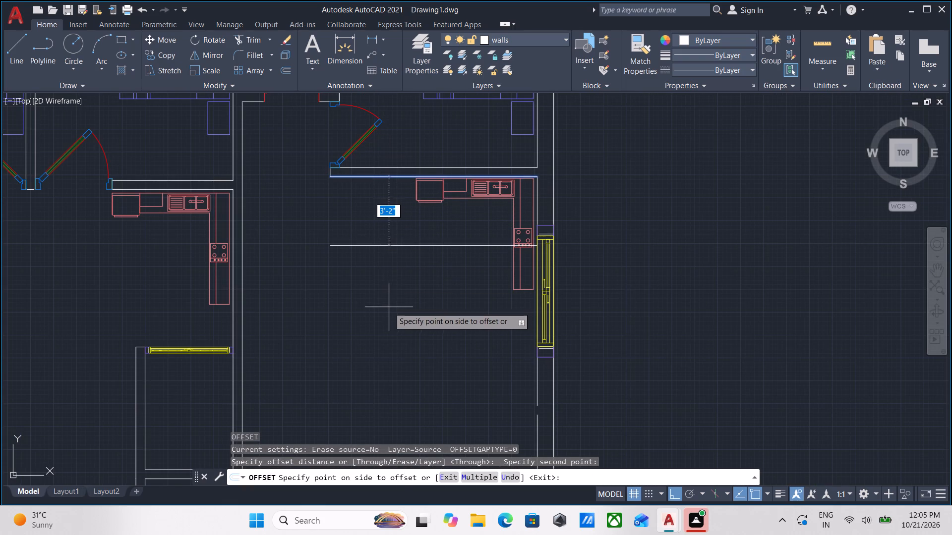
type("6'")
key("Return")
Offset the new line 5" toward the living room to give the partition its thickness.
middle_click_drag(402, 309, 404, 255)
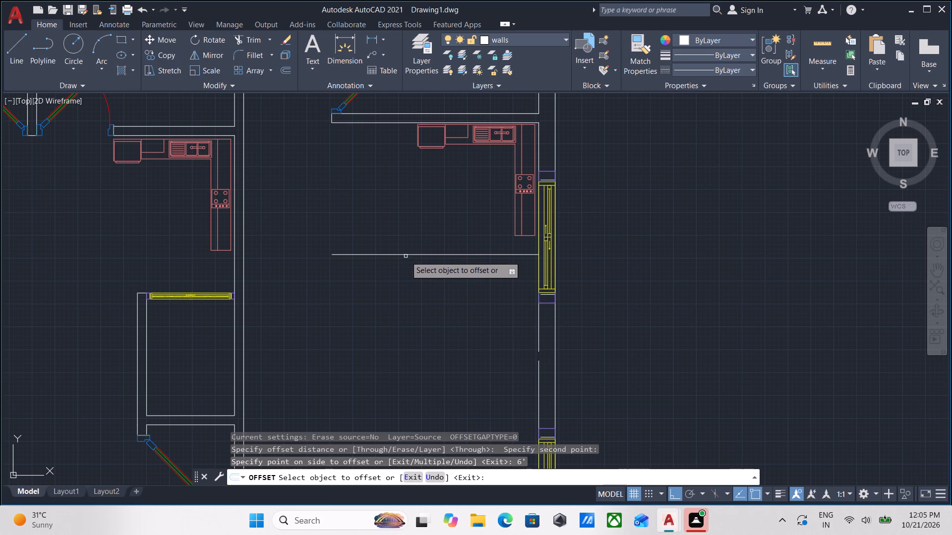
left_click(408, 255)
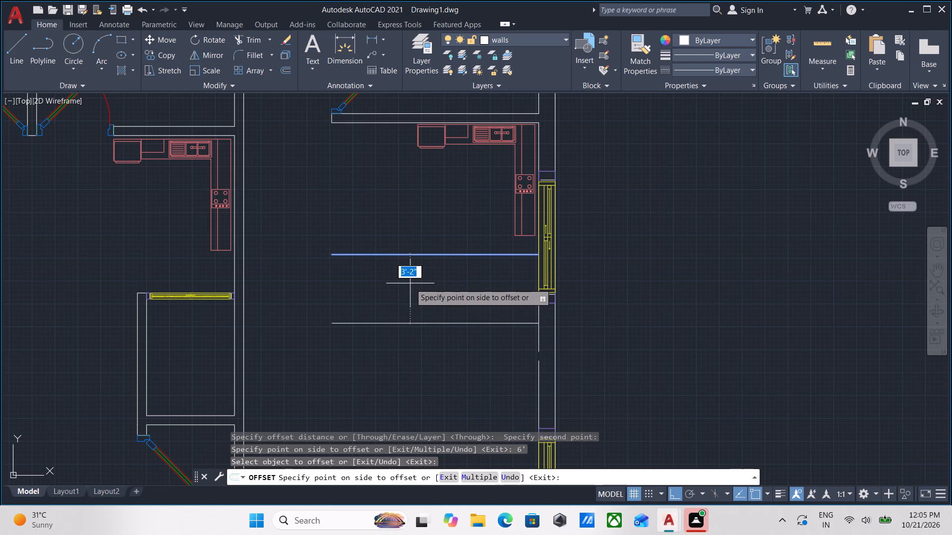
key("5")
key("Return")
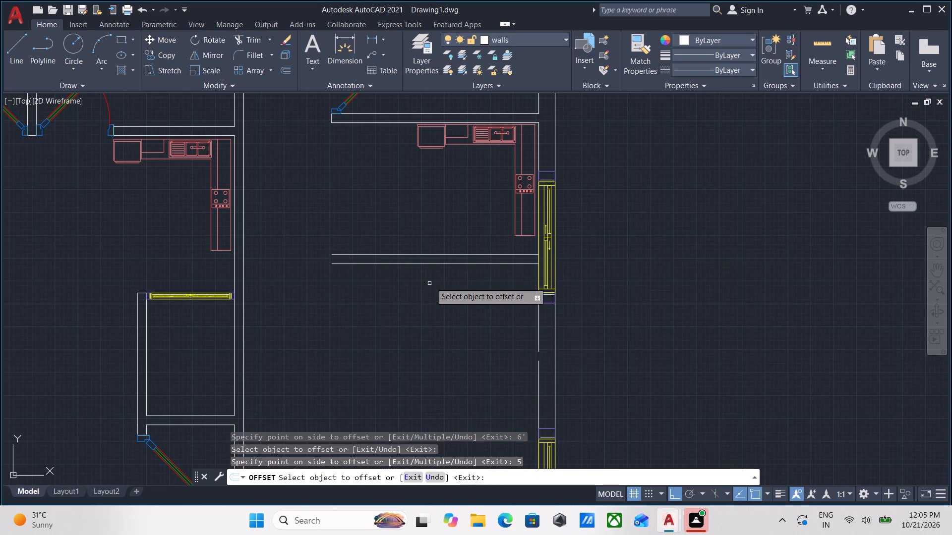
Offset the partition's living-room-side line 6'5" toward the front of the house.
left_click(431, 263)
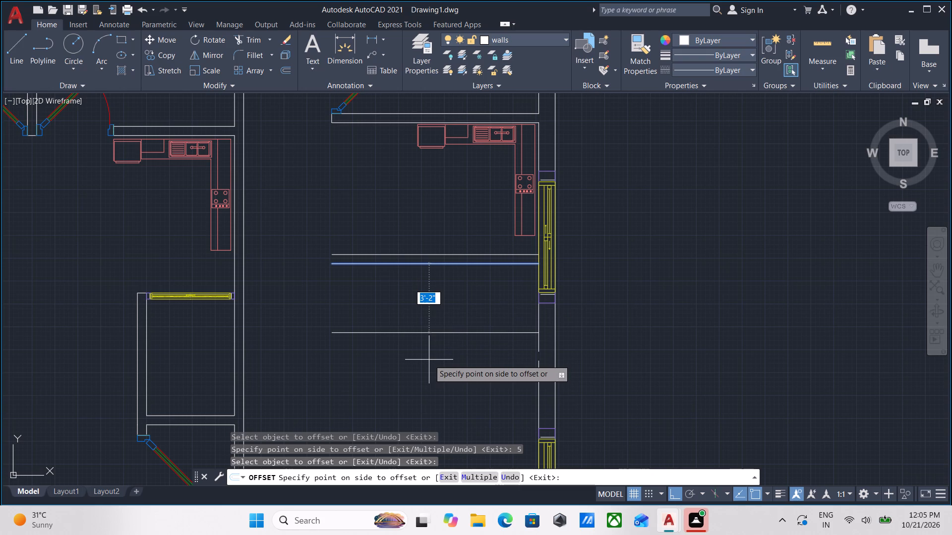
key("6")
type("'6")
key("BackSpace")
key("5")
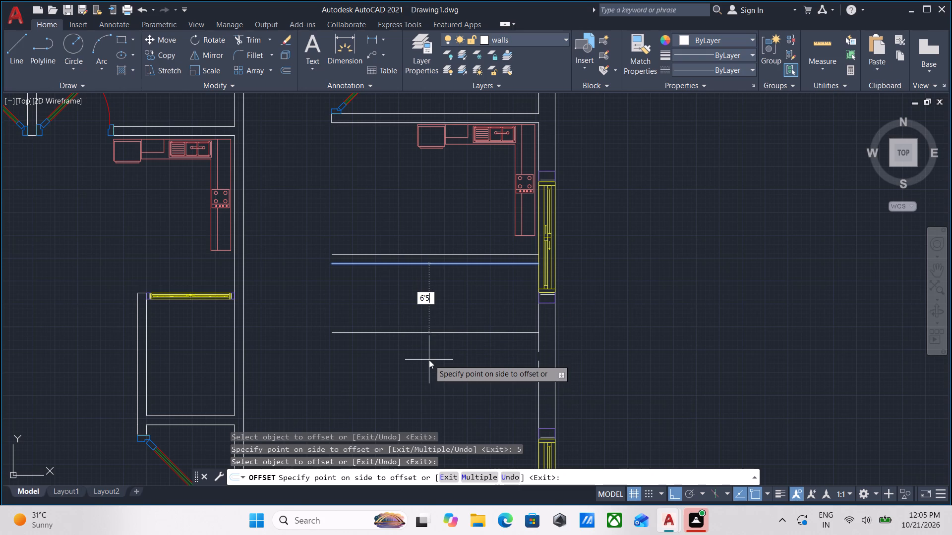
key("Return")
Offset the newest partition line 5" toward the front of the house to form the second partition wall.
middle_click_drag(429, 358, 426, 308)
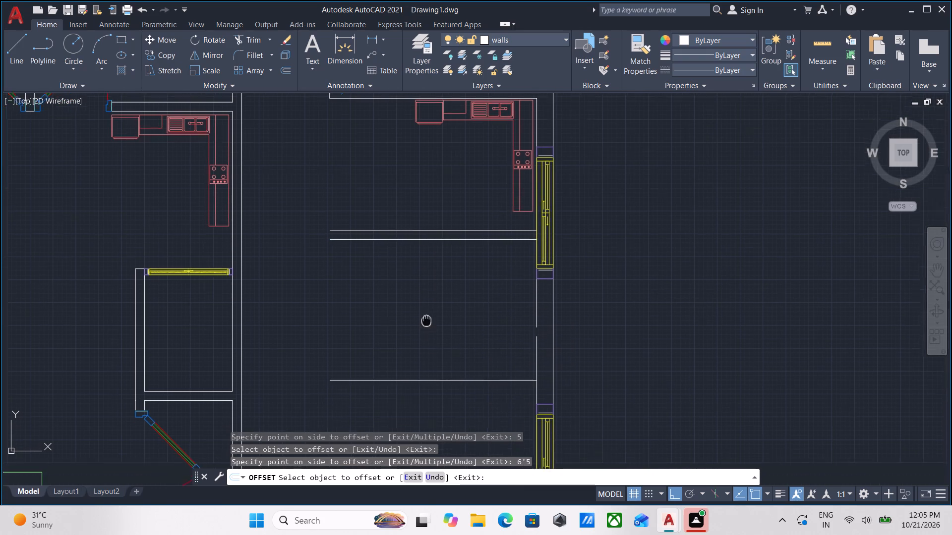
middle_click_drag(426, 308, 426, 237)
left_click(421, 283)
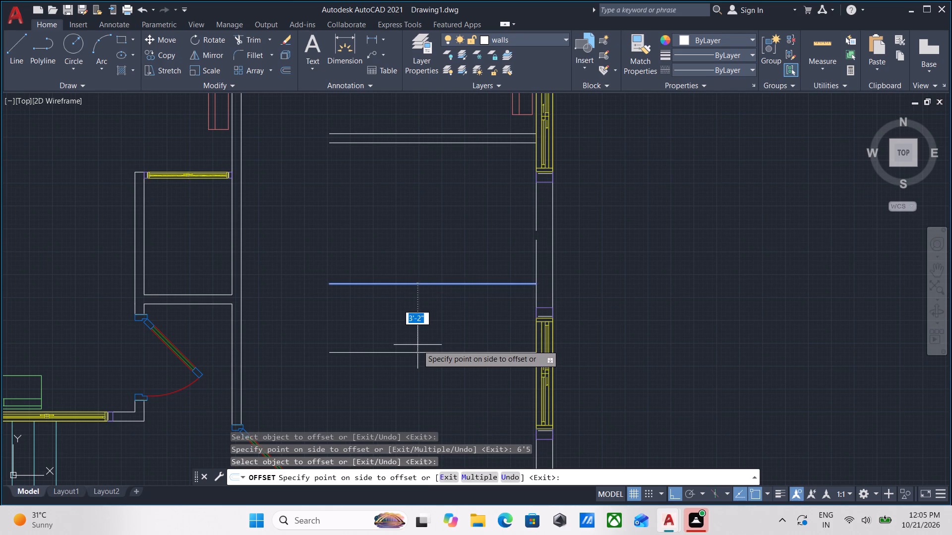
key("5")
key("Return")
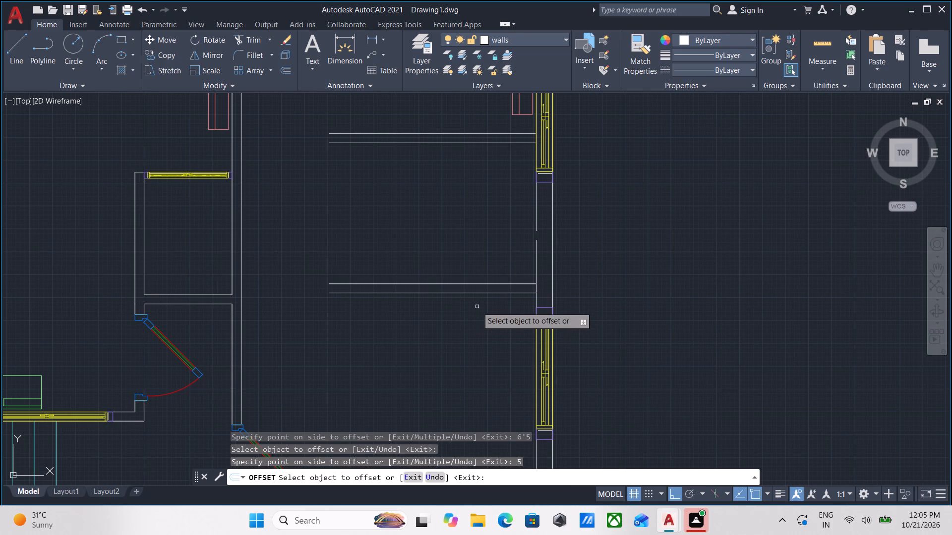
scroll(479, 304, "down", 3)
scroll(468, 312, "up", 2)
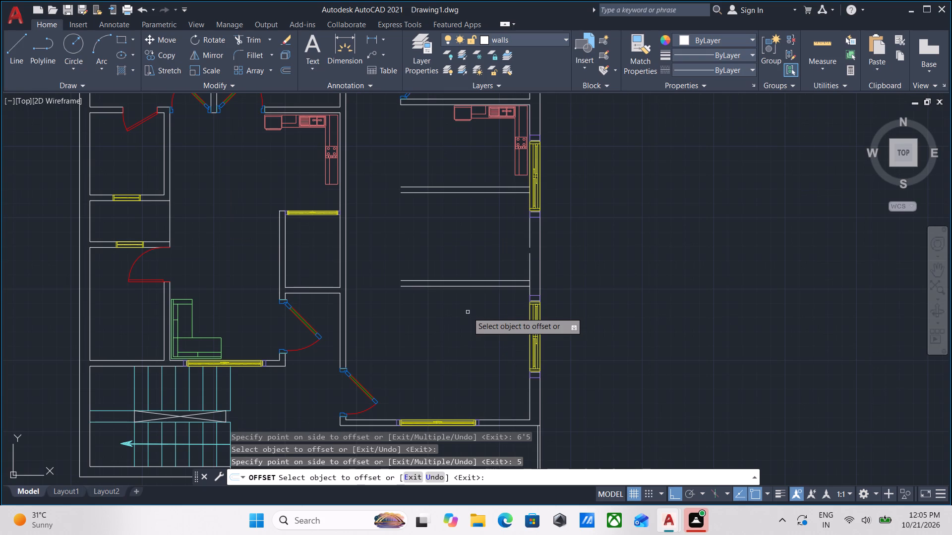
middle_click_drag(468, 312, 453, 373)
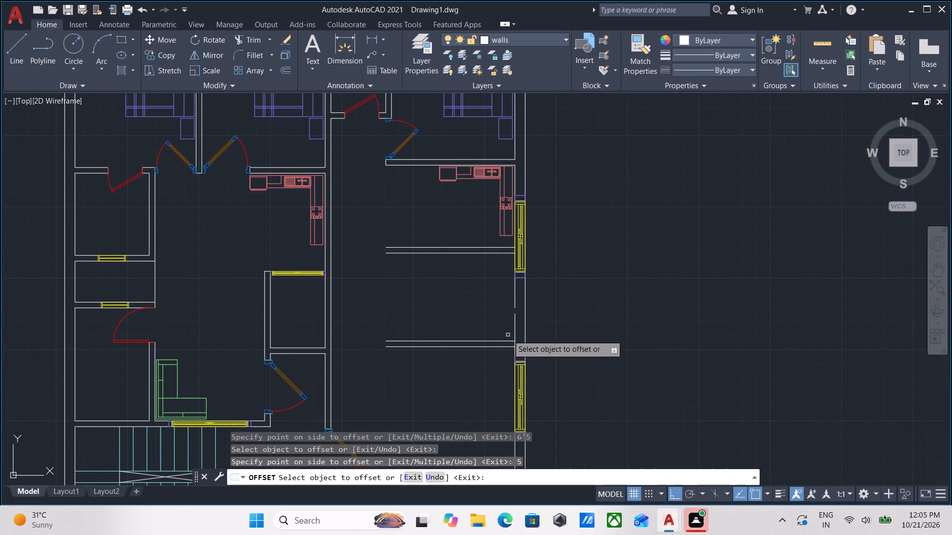
key("Escape")
Extend the side wall's lower inner line upward across the gap left by the removed partition.
scroll(506, 335, "up", 2)
type("ex")
key("Return")
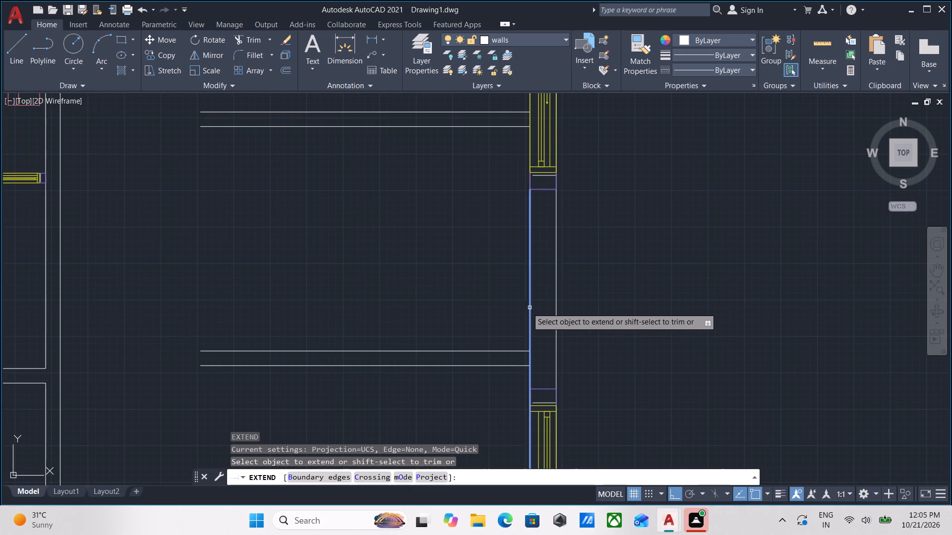
left_click(531, 306)
scroll(421, 254, "down", 2)
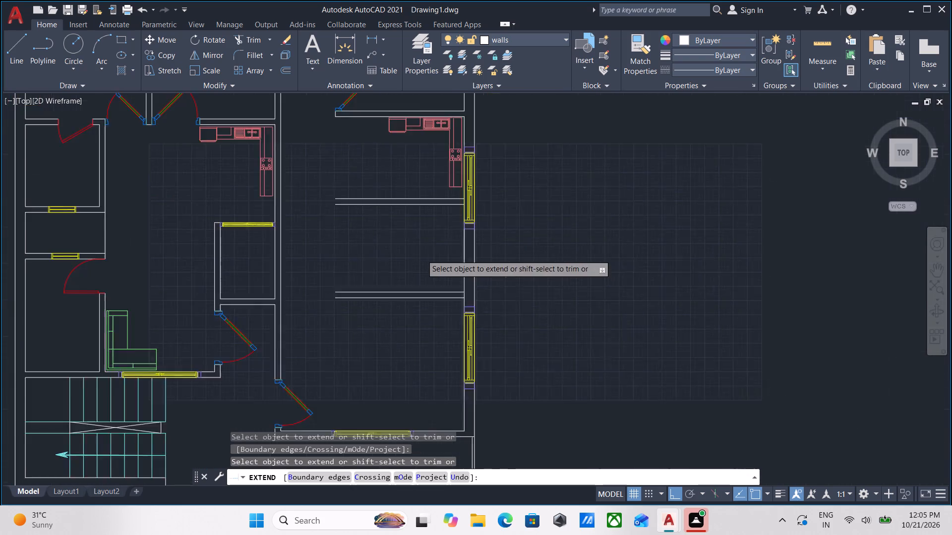
middle_click_drag(421, 265, 423, 315)
scroll(474, 322, "up", 2)
key("Escape")
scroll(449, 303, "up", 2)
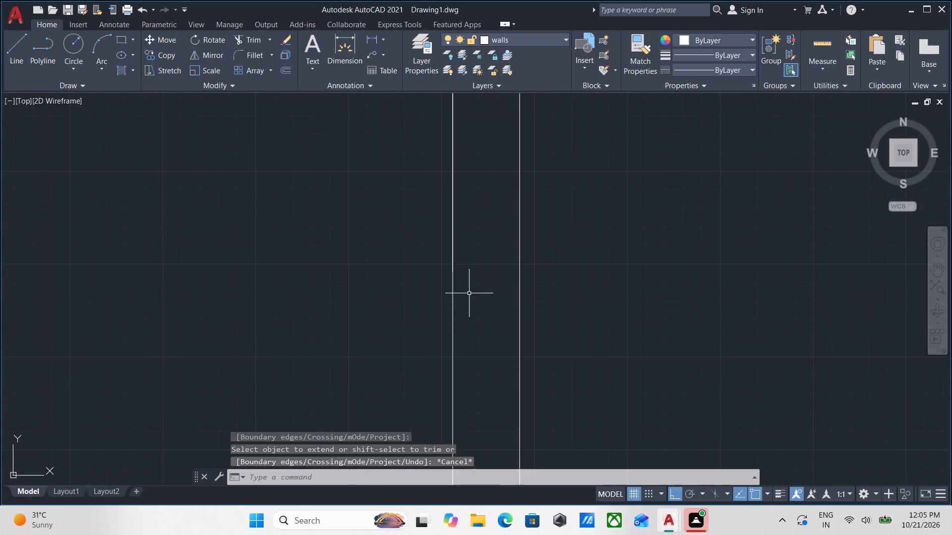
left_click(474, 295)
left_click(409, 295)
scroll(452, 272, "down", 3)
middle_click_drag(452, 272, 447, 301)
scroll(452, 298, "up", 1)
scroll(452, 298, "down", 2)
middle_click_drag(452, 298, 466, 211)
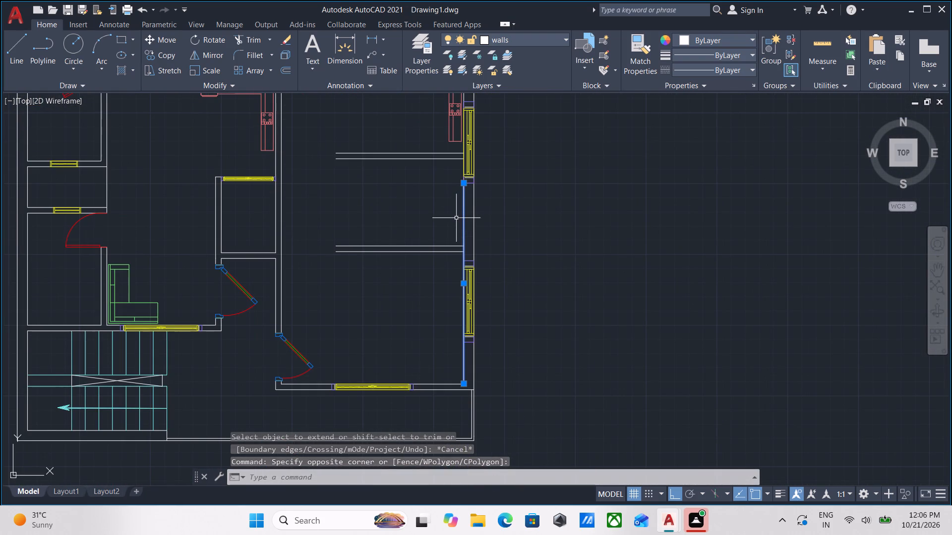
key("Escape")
Erase the kitchen window in the side wall, including its frame lines.
middle_click_drag(456, 218, 448, 282)
scroll(462, 241, "up", 4)
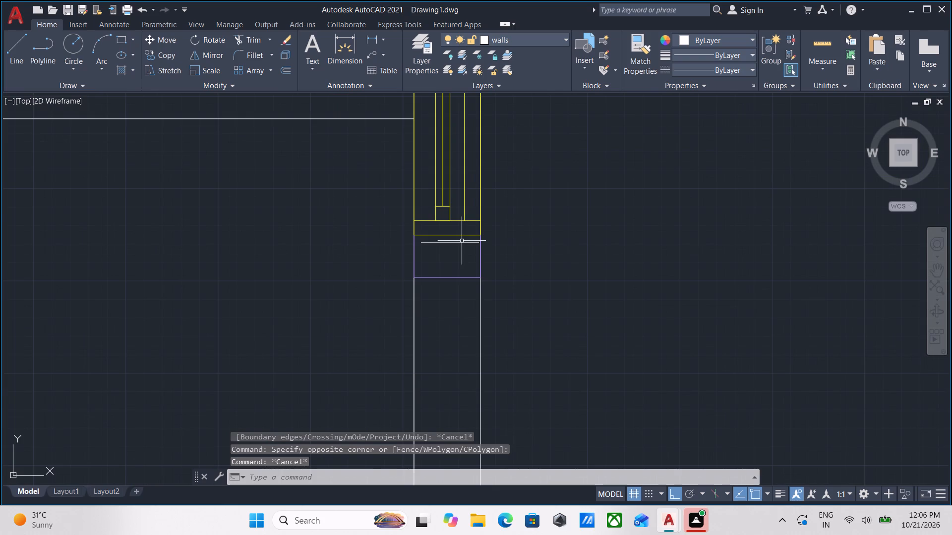
left_click(464, 288)
left_click(457, 249)
right_click(457, 249)
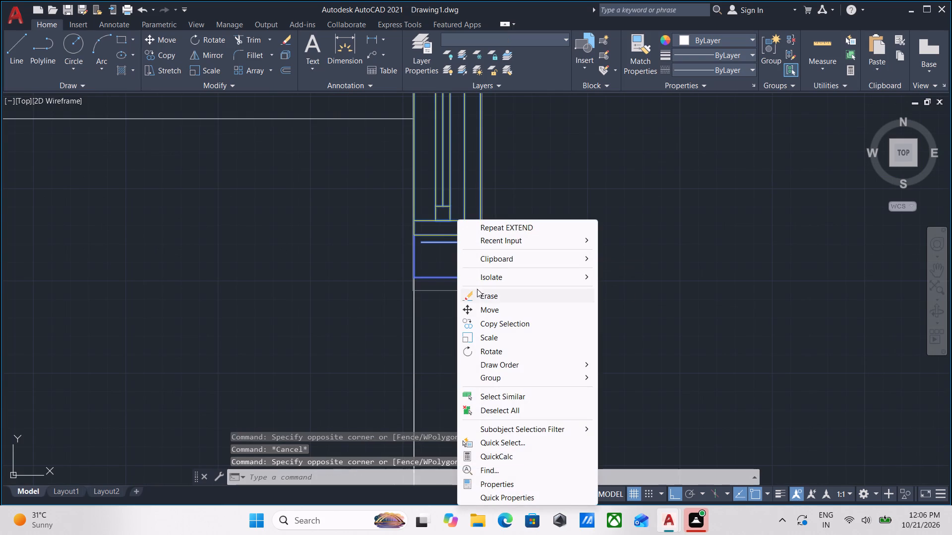
left_click(479, 293)
scroll(479, 293, "down", 4)
middle_click_drag(479, 293, 476, 150)
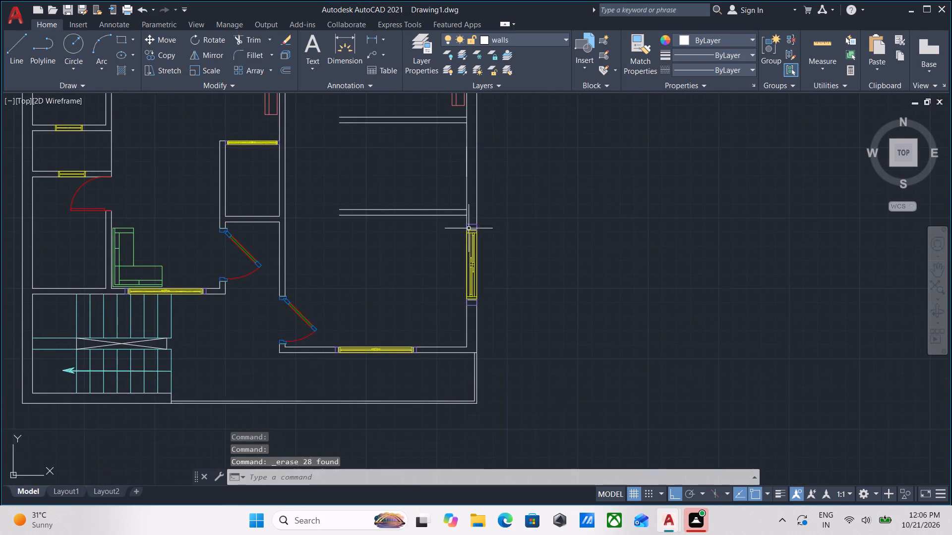
Erase the living-room window in the side wall of the copied plan, including its frame lines.
scroll(469, 229, "up", 3)
left_click(484, 185)
left_click(469, 243)
right_click(469, 243)
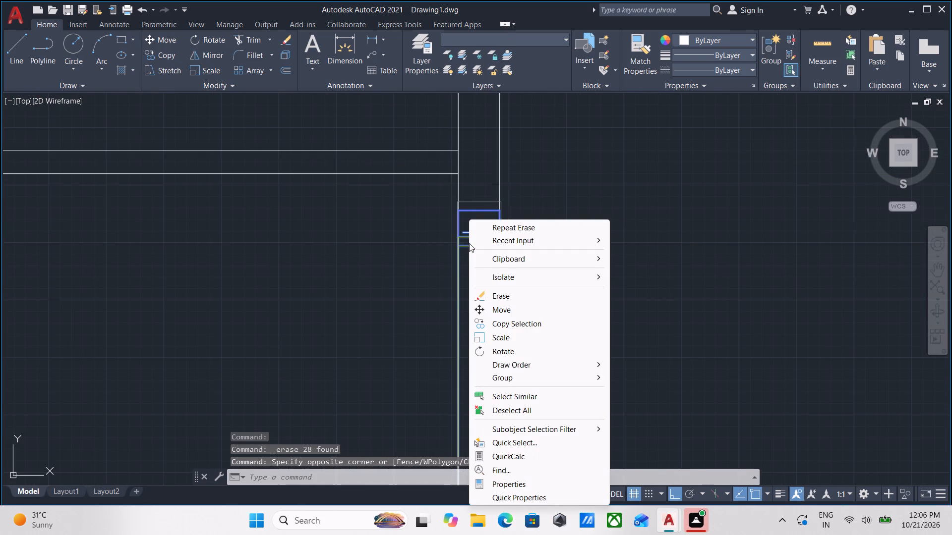
left_click(493, 298)
Trim the side wall's inner line between the paired lines of both horizontal partitions so the wall junctions are open.
scroll(456, 265, "down", 3)
middle_click_drag(456, 265, 449, 310)
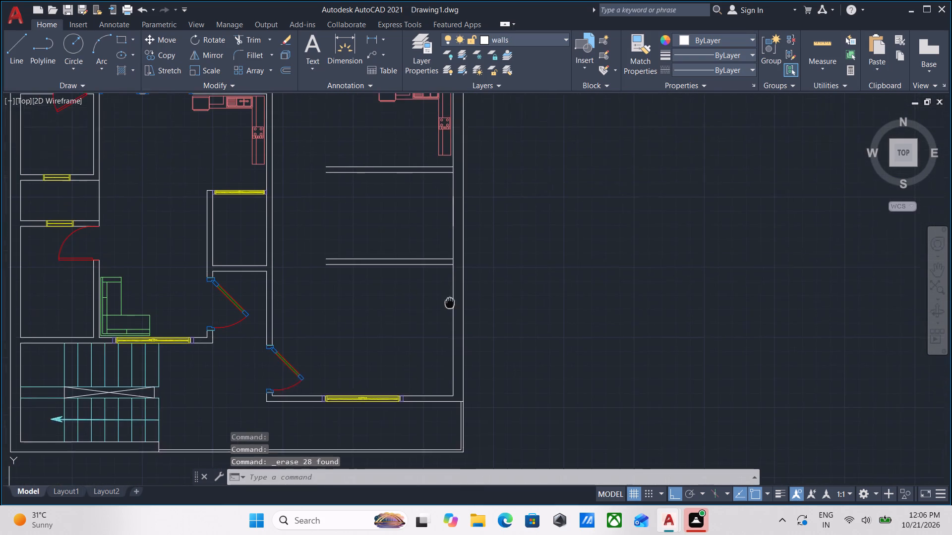
middle_click_drag(449, 310, 448, 316)
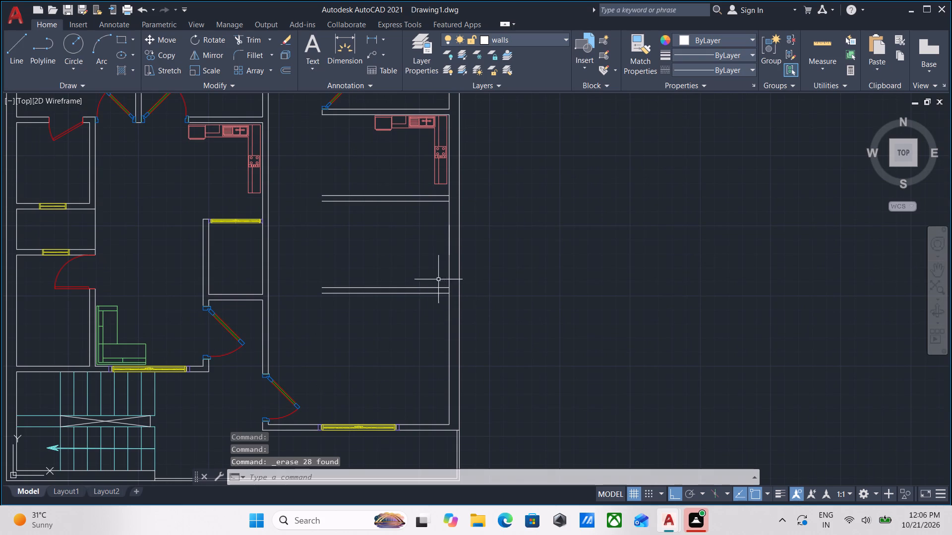
scroll(446, 247, "up", 2)
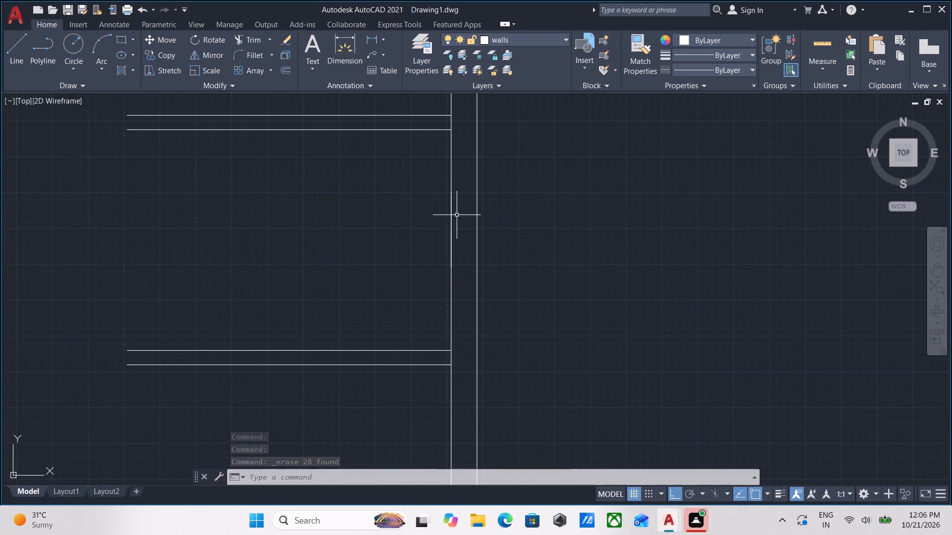
middle_click_drag(455, 227, 447, 282)
type("tr")
key("Return")
scroll(447, 282, "up", 1)
middle_click_drag(468, 142, 439, 214)
scroll(446, 193, "down", 1)
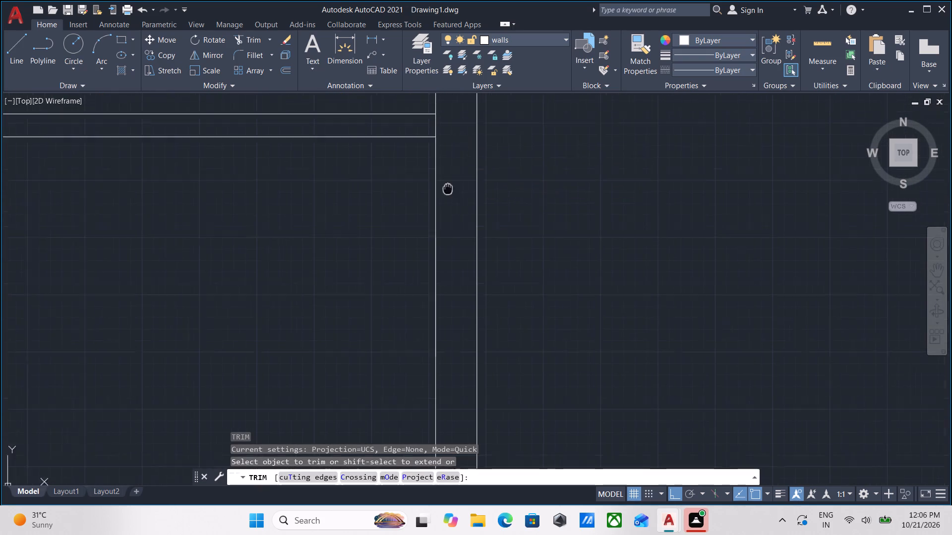
middle_click_drag(439, 214, 426, 256)
scroll(416, 220, "up", 2)
left_click(420, 251)
left_click(360, 261)
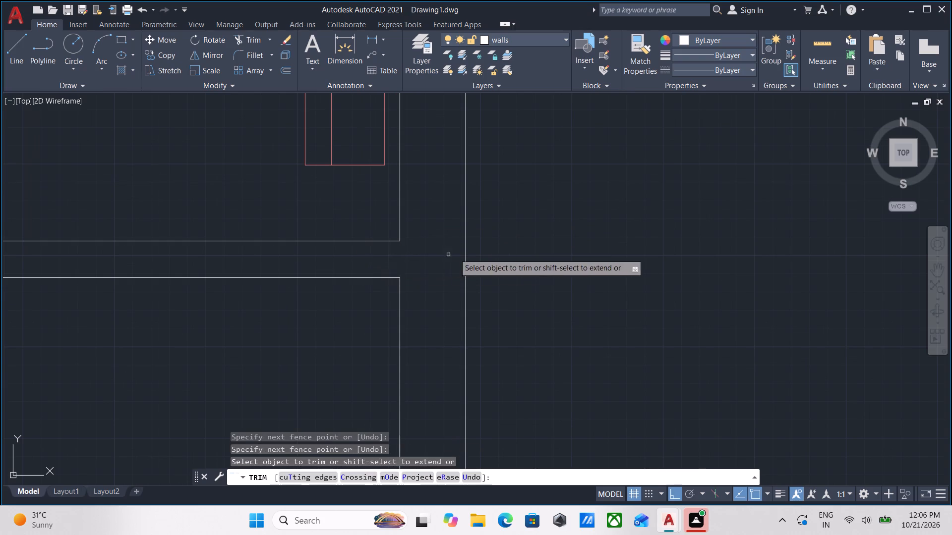
scroll(488, 257, "down", 2)
middle_click_drag(578, 255, 589, 90)
scroll(575, 240, "down", 1)
scroll(533, 264, "up", 3)
scroll(496, 196, "up", 2)
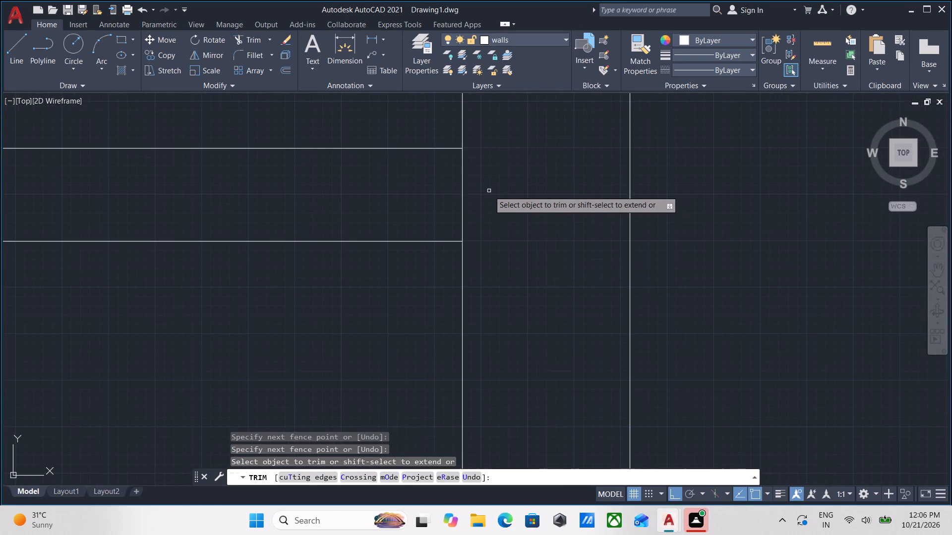
left_click(488, 191)
left_click(416, 193)
key("Escape")
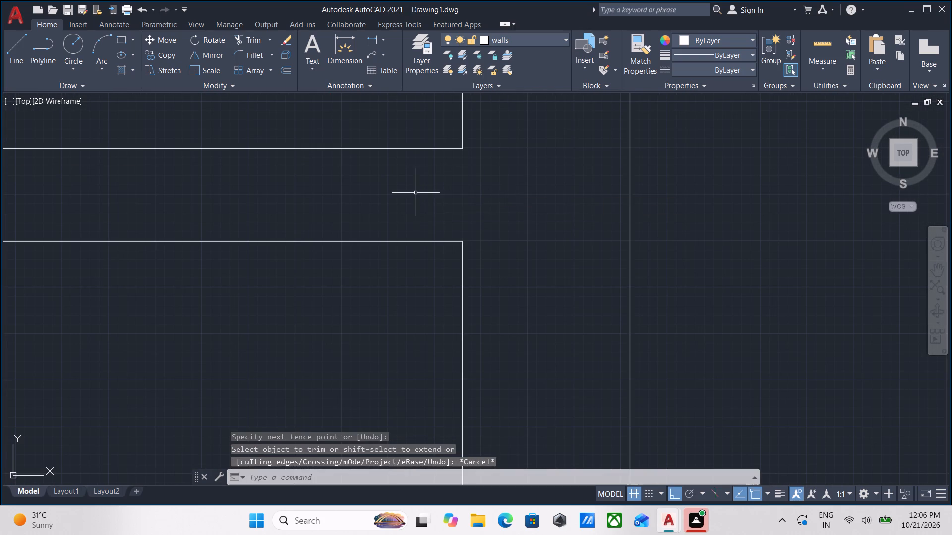
Join the two segments of the side wall's inner line between the two partitions into one line.
scroll(416, 193, "down", 3)
middle_click_drag(416, 193, 417, 281)
left_click(447, 206)
left_click(406, 166)
scroll(406, 166, "down", 1)
middle_click_drag(406, 168, 429, 293)
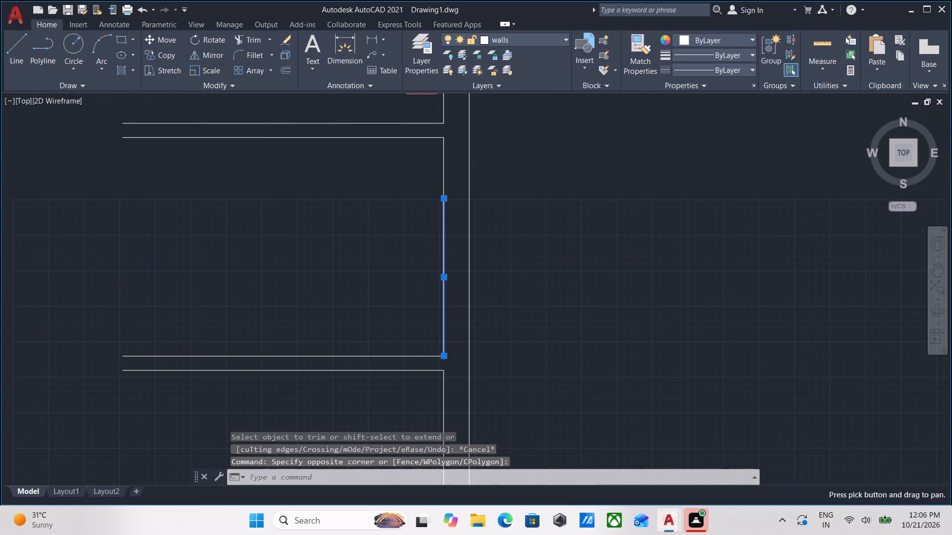
left_click(454, 167)
left_click(403, 163)
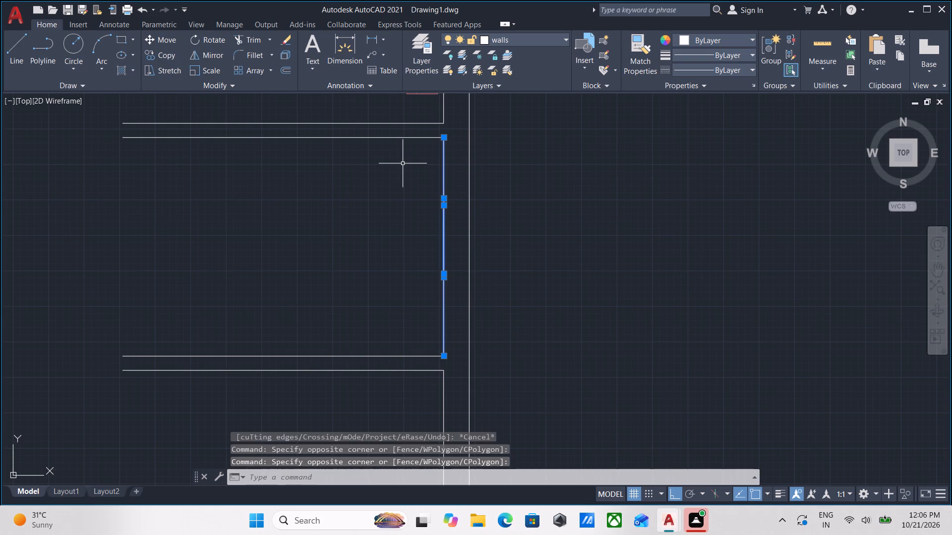
type("joi")
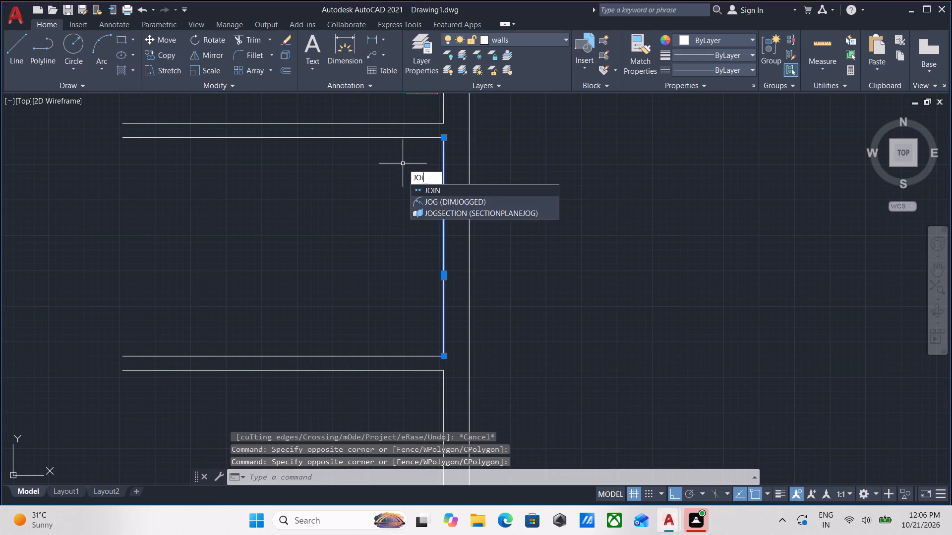
key("n")
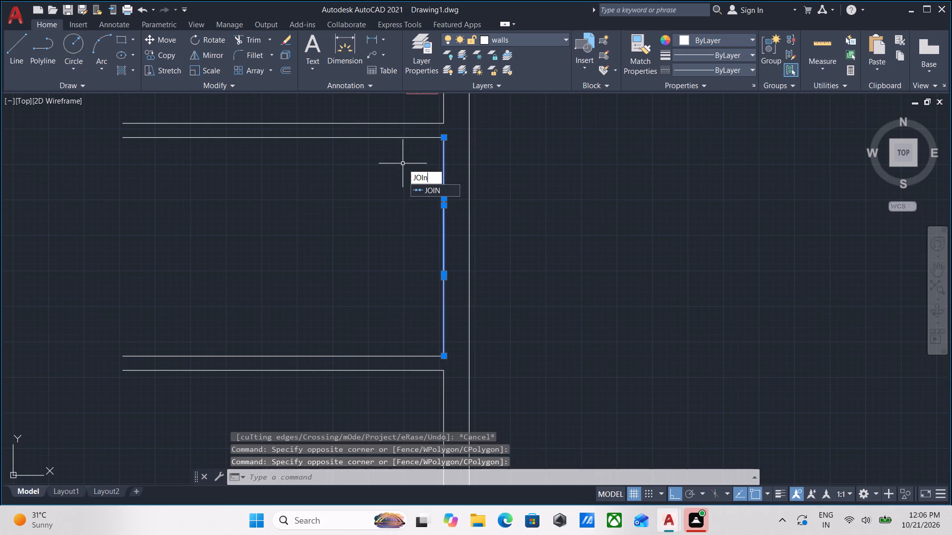
key("Return")
Offset the side wall's joined inner line 10' into the house, toward the central dividing wall.
left_click(458, 270)
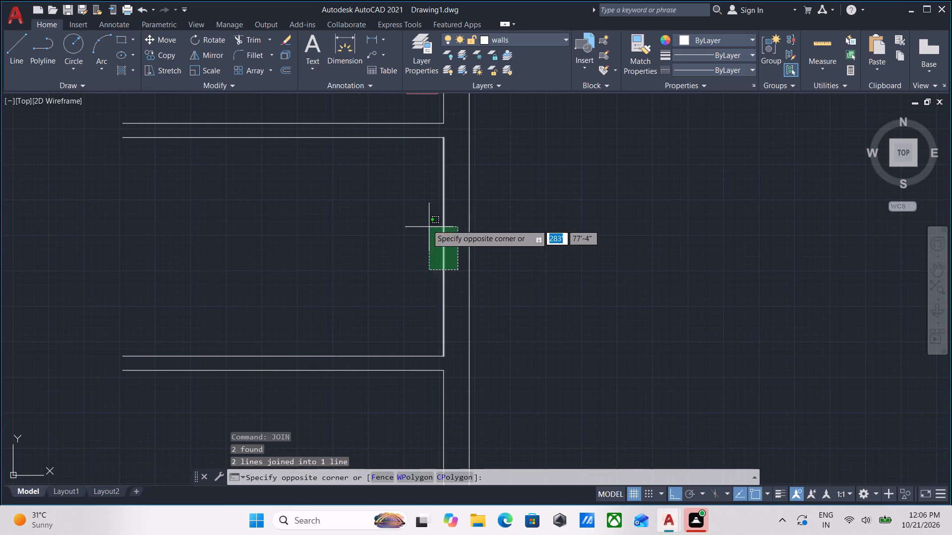
left_click(426, 223)
key("o")
key("Return")
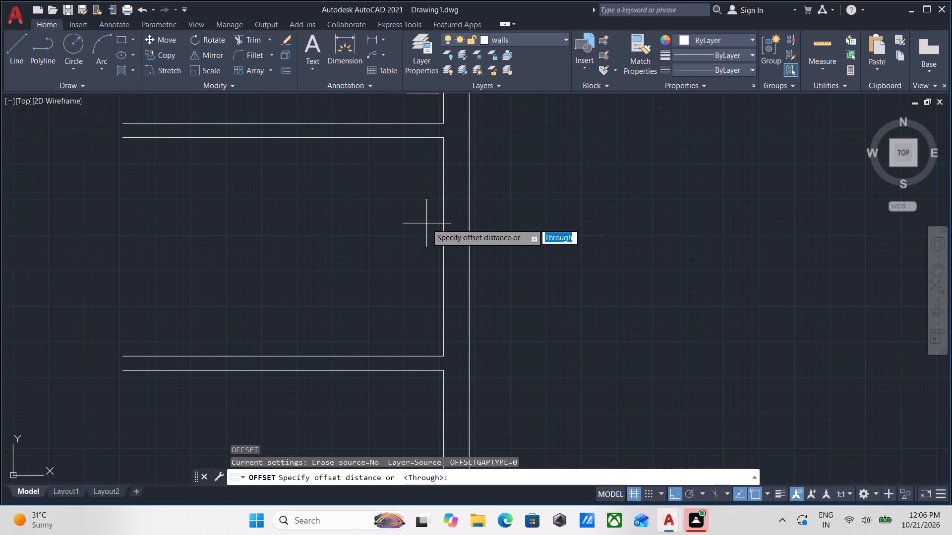
left_click(445, 244)
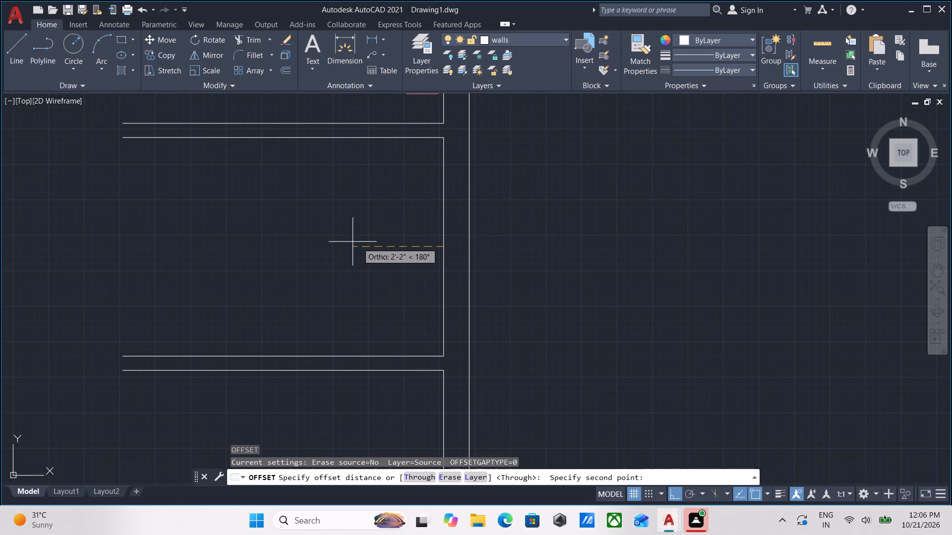
left_click(349, 240)
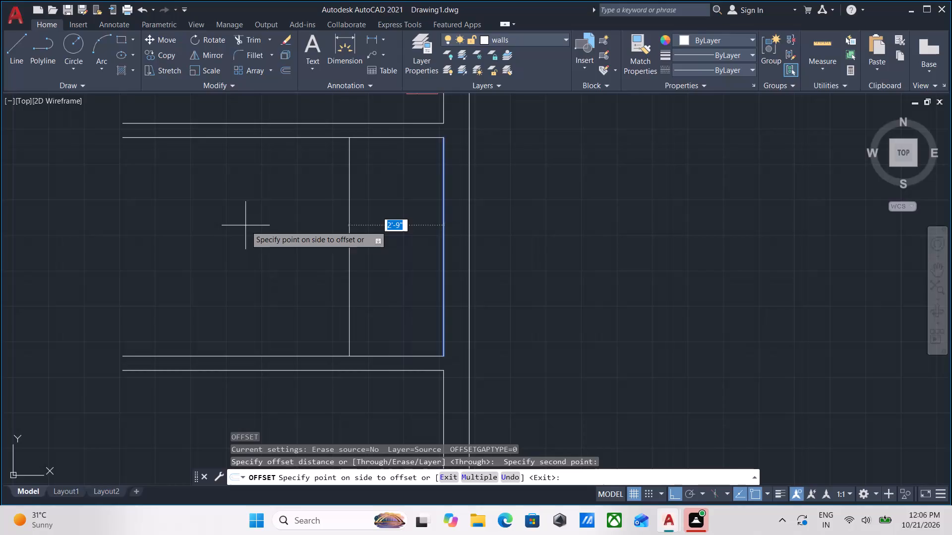
type("10'")
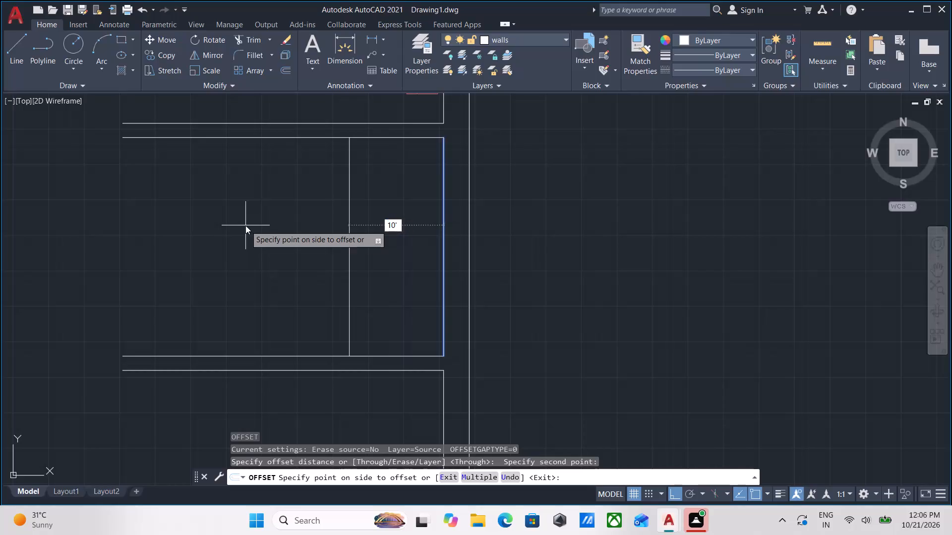
key("Return")
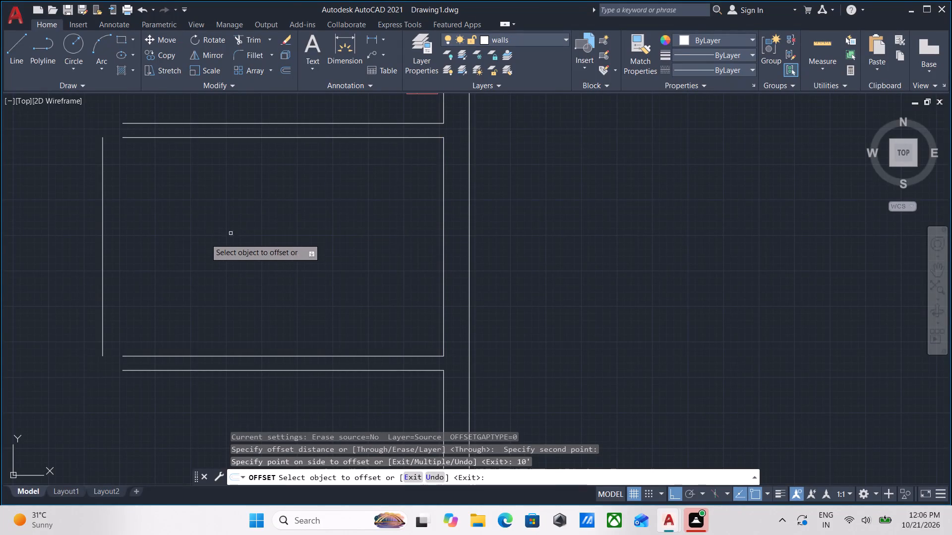
Offset the new vertical line 5" toward the central dividing wall to give the new room's end wall its thickness.
scroll(167, 249, "down", 2)
middle_click_drag(208, 287, 313, 309)
middle_click_drag(155, 271, 319, 268)
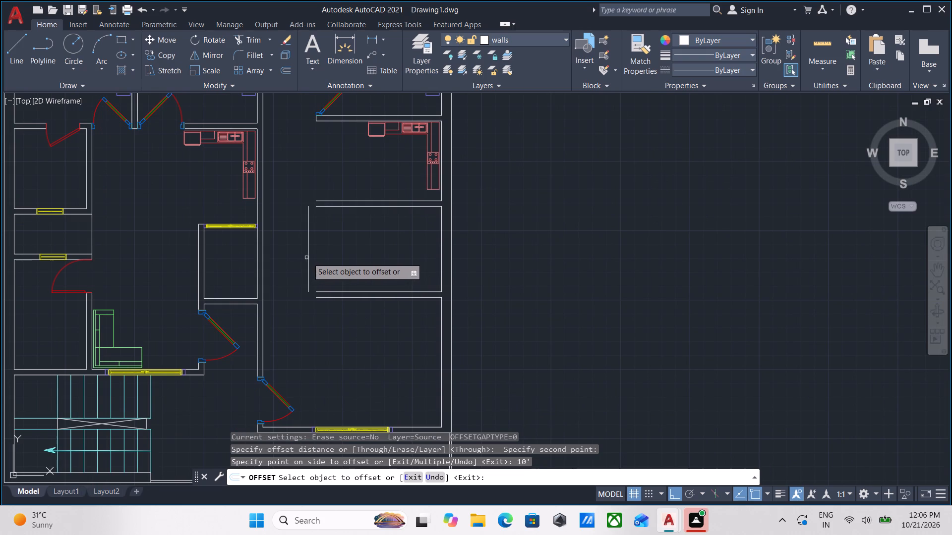
left_click(309, 257)
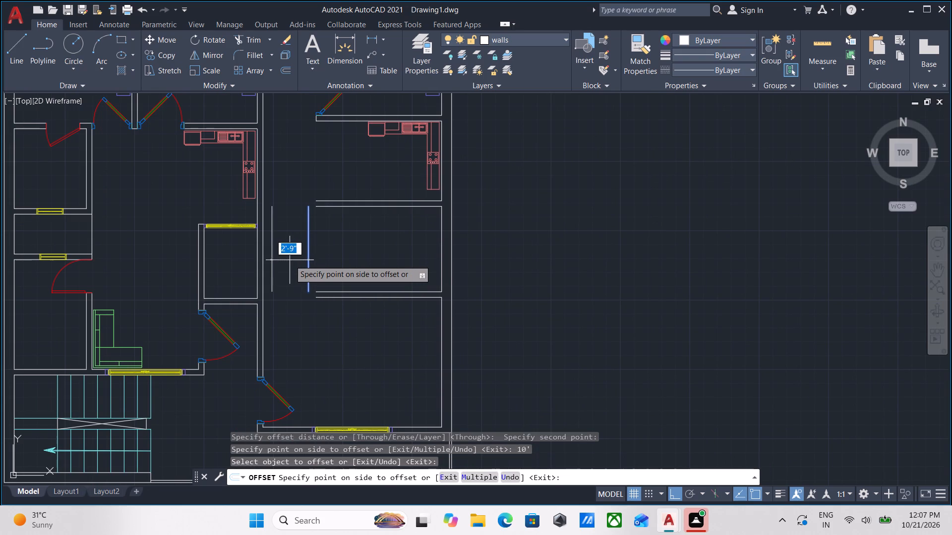
key("5")
key("Return")
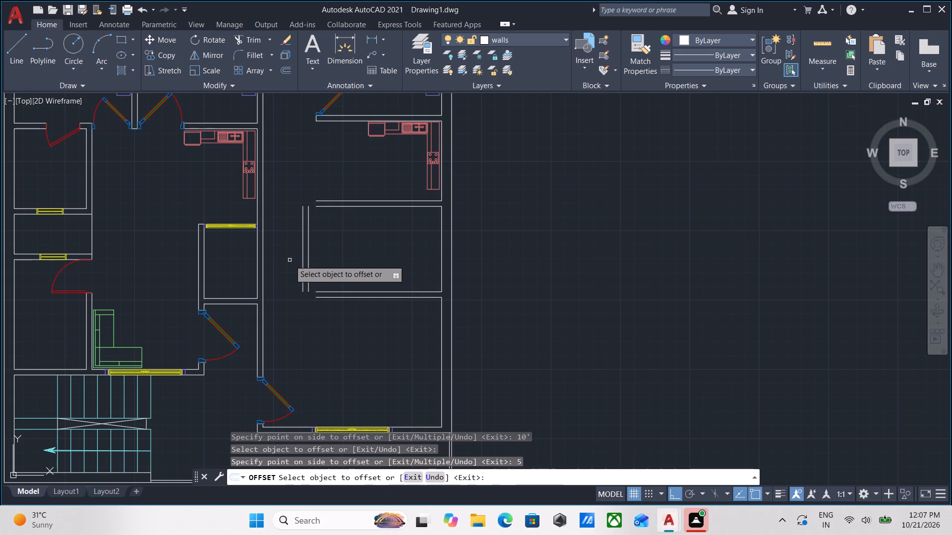
key("Escape")
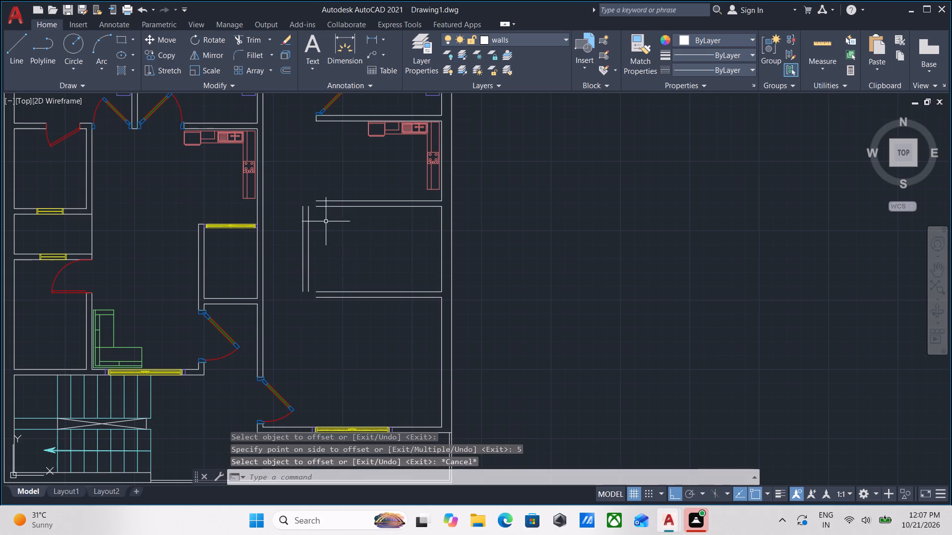
Extend the lines of both horizontal partitions and the outer line of the new vertical wall until they meet at the room's corners.
middle_click_drag(326, 221, 332, 301)
scroll(331, 298, "up", 2)
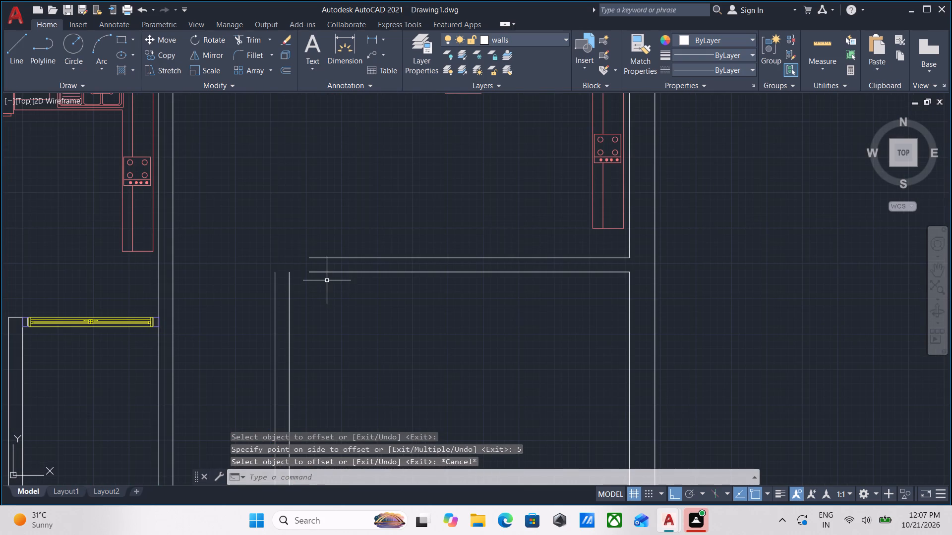
type("ex")
key("Return")
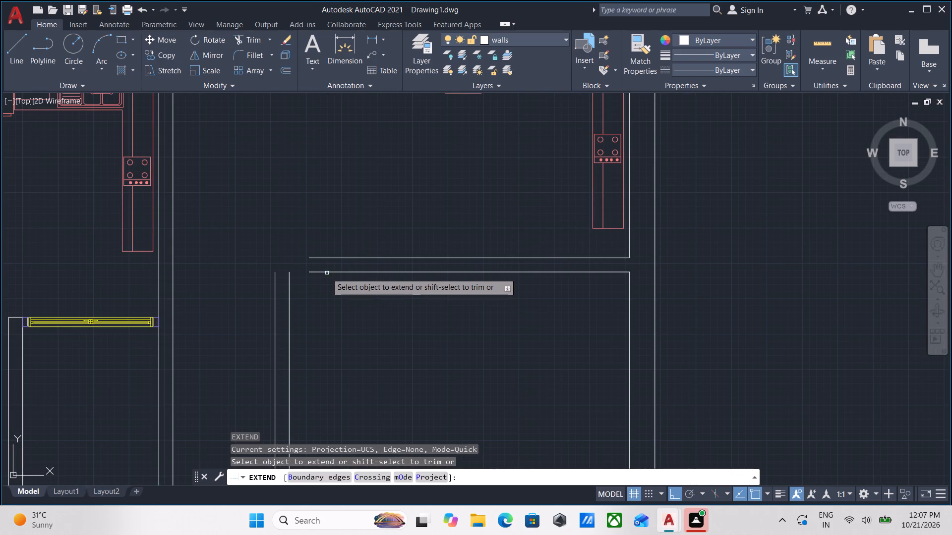
left_click(327, 272)
left_click(321, 258)
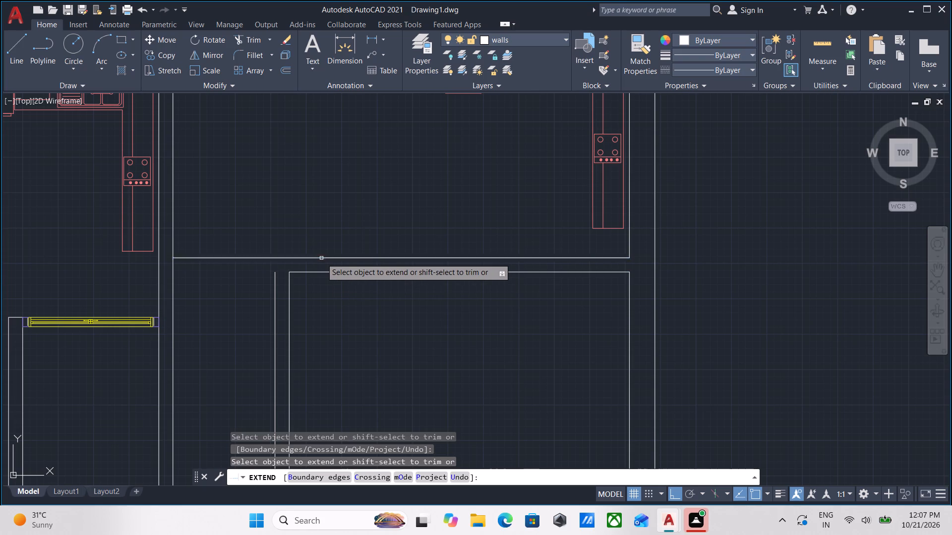
left_click(277, 285)
scroll(345, 305, "down", 2)
middle_click_drag(345, 305, 356, 206)
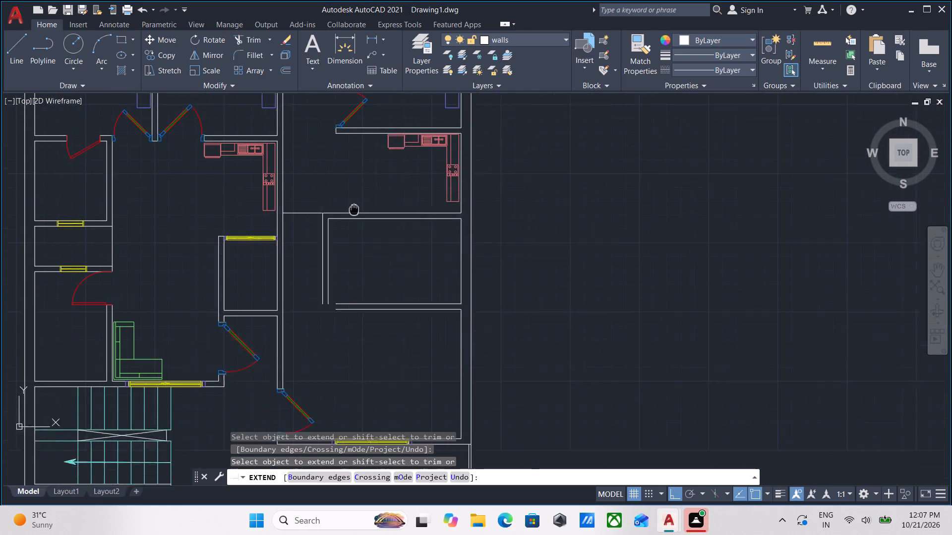
left_click(356, 291)
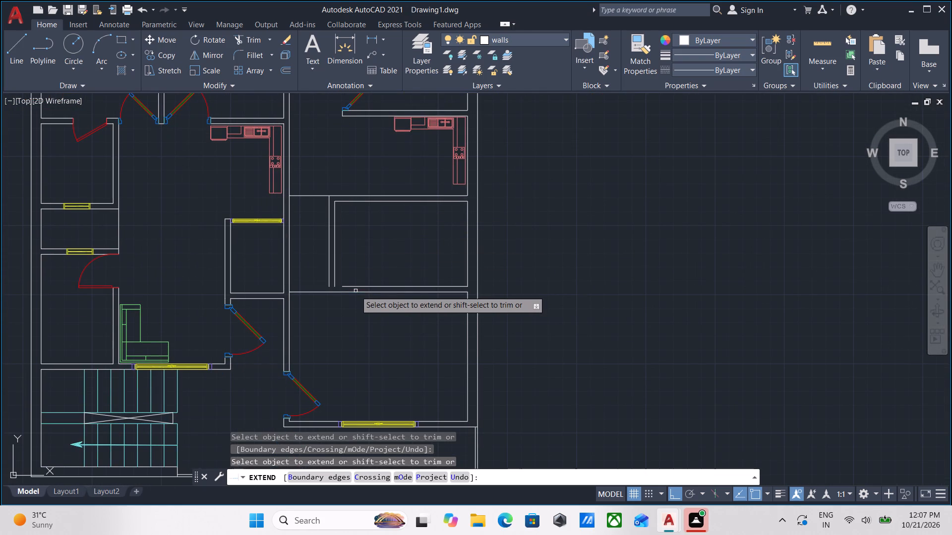
left_click(328, 273)
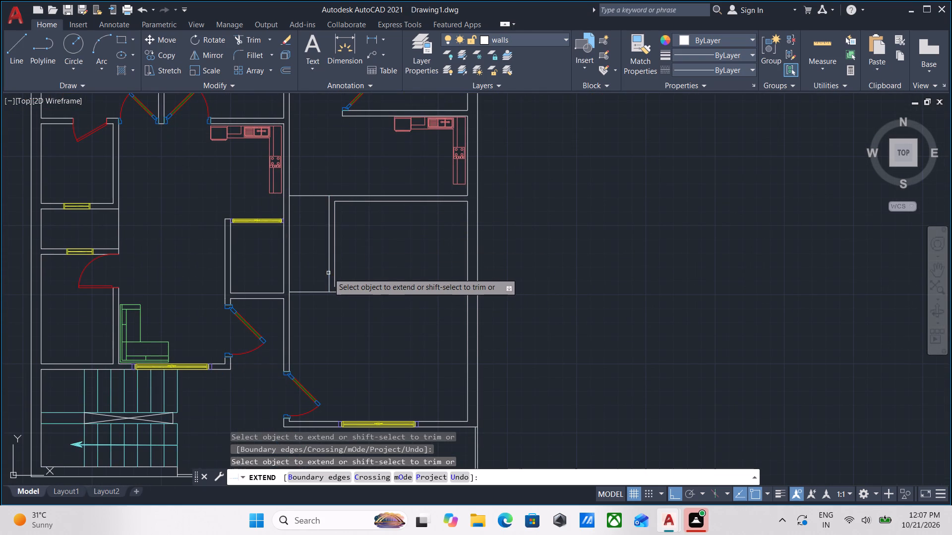
left_click(357, 285)
scroll(360, 273, "down", 1)
middle_click_drag(360, 273, 366, 317)
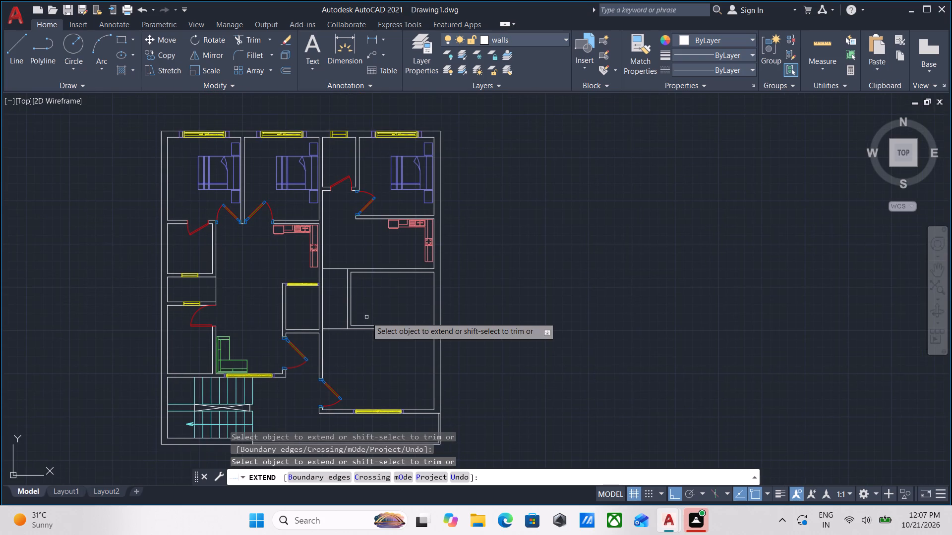
key("Escape")
Trim the two partition lines that overrun the new vertical wall toward the central dividing wall.
scroll(350, 339, "up", 2)
type("tr")
key("Return")
left_click(326, 325)
middle_click_drag(294, 169, 300, 256)
left_click(324, 207)
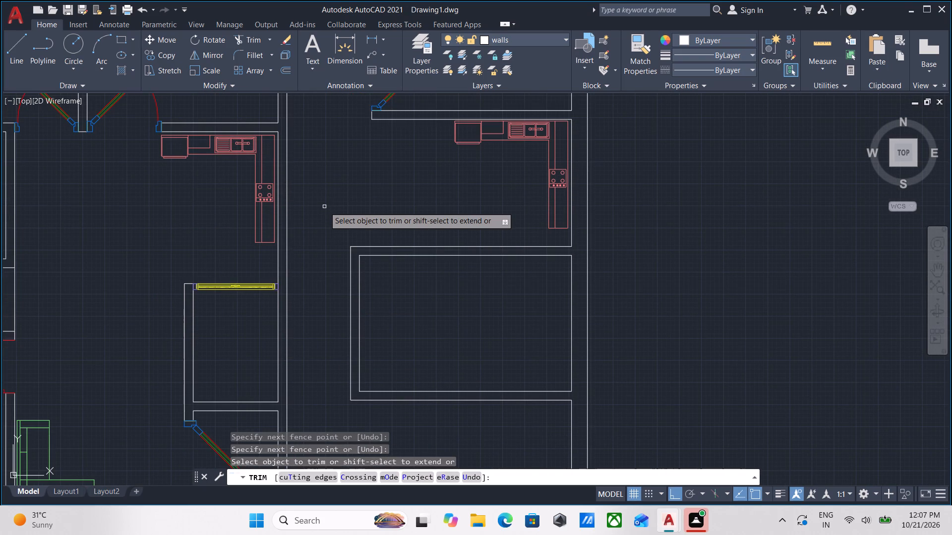
key("Escape")
Examine the reworked floor plan copy and the kitchen and living area of the original plan beside it.
scroll(324, 207, "down", 3)
scroll(347, 262, "up", 2)
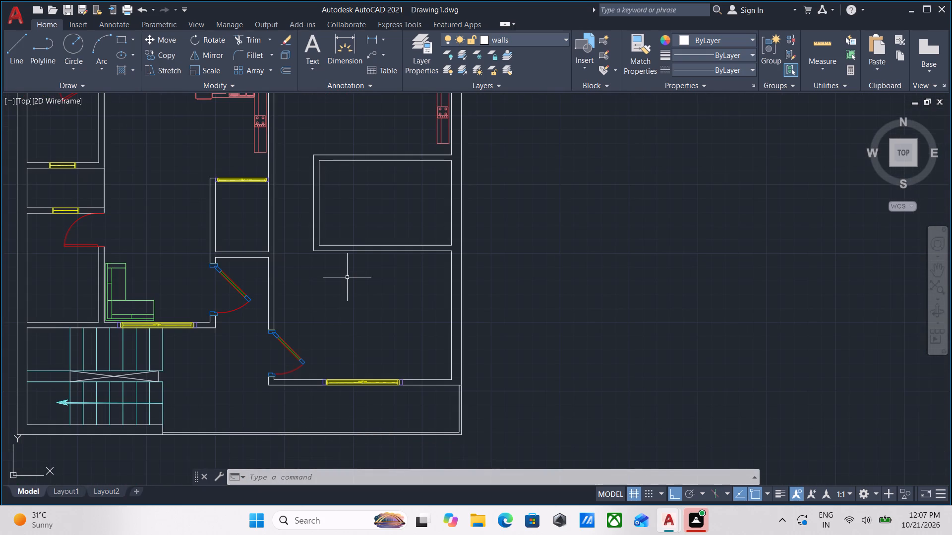
scroll(347, 277, "down", 2)
scroll(362, 290, "up", 1)
middle_click_drag(363, 290, 383, 337)
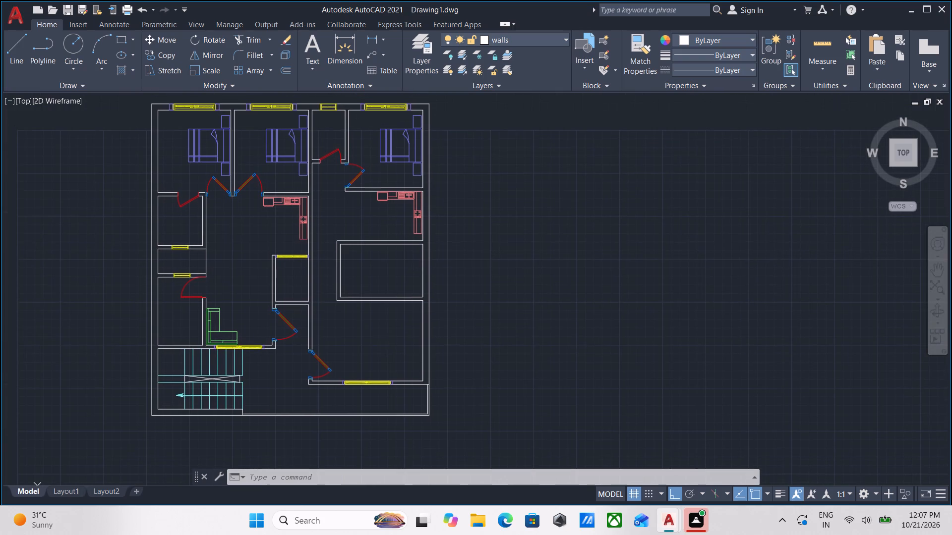
middle_click_drag(371, 291, 371, 335)
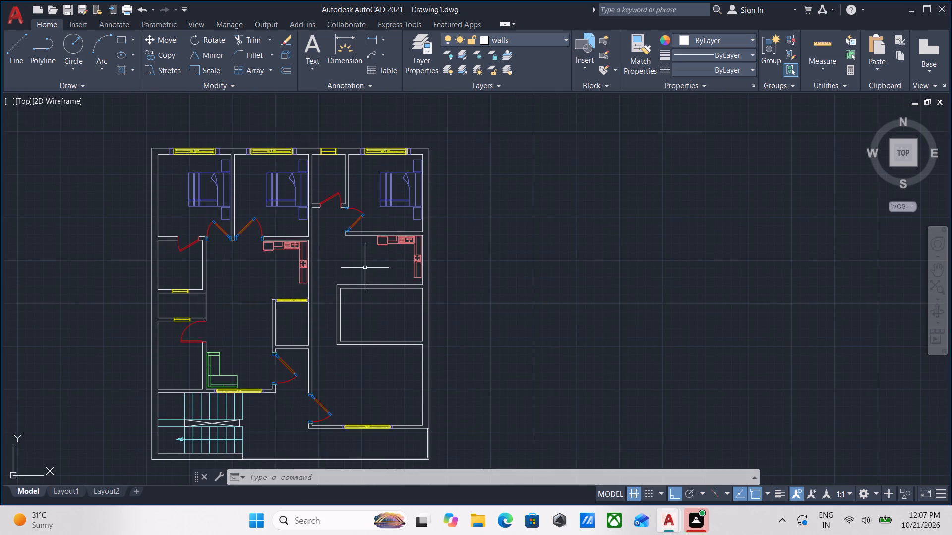
scroll(365, 273, "down", 3)
middle_click_drag(367, 289, 407, 240)
scroll(216, 253, "up", 3)
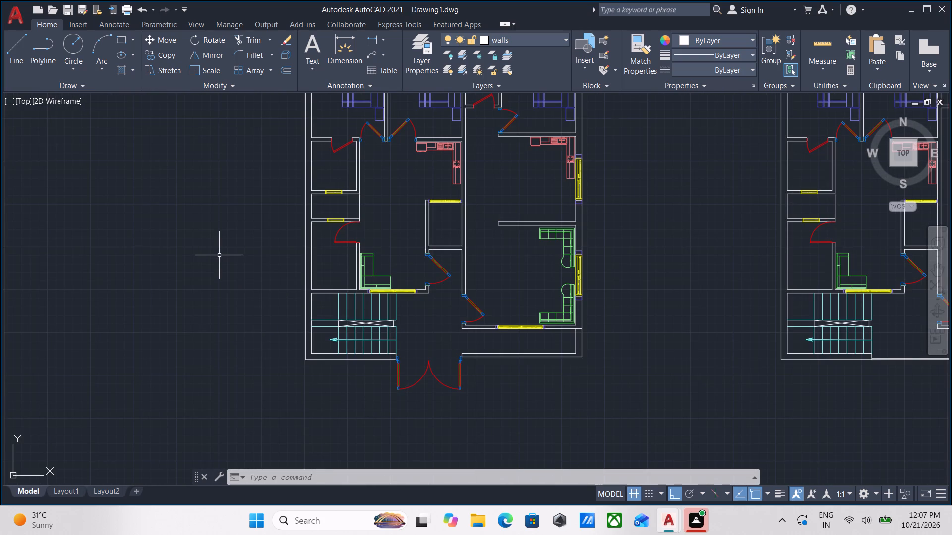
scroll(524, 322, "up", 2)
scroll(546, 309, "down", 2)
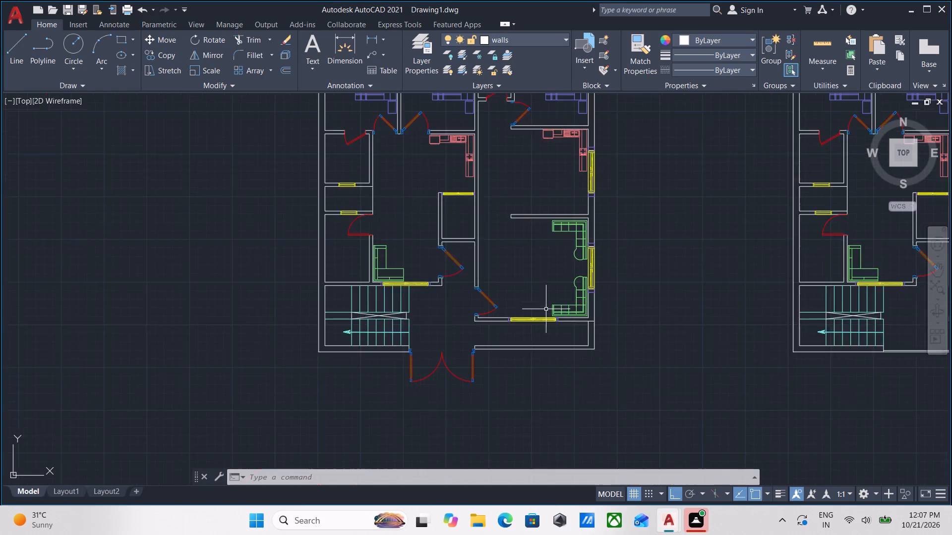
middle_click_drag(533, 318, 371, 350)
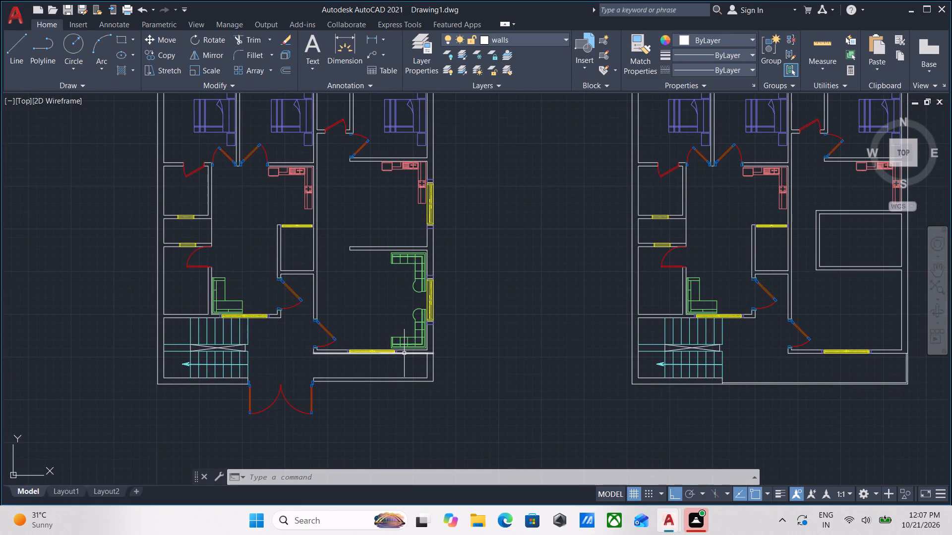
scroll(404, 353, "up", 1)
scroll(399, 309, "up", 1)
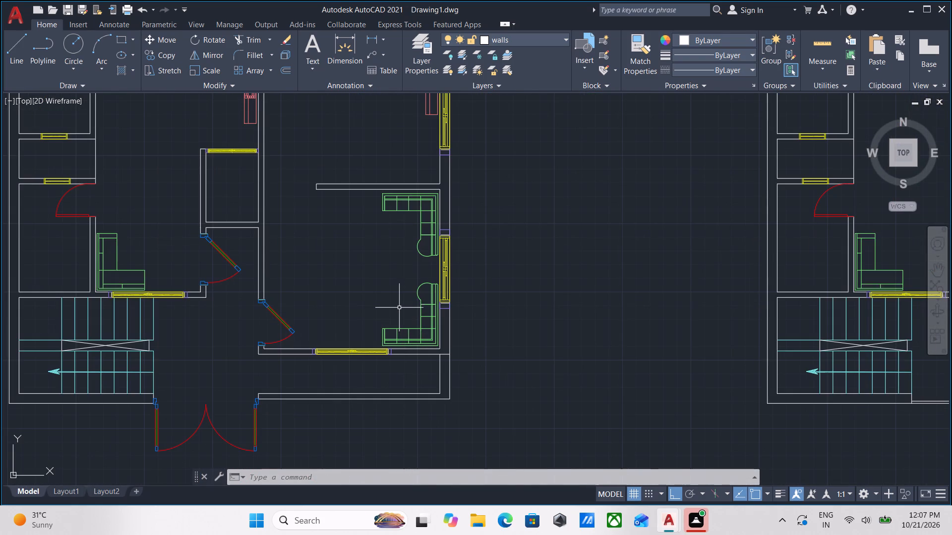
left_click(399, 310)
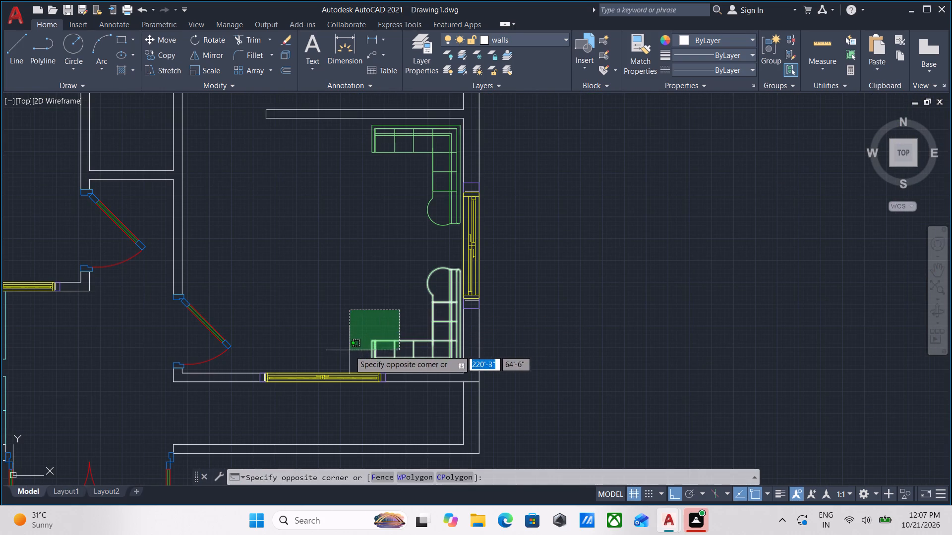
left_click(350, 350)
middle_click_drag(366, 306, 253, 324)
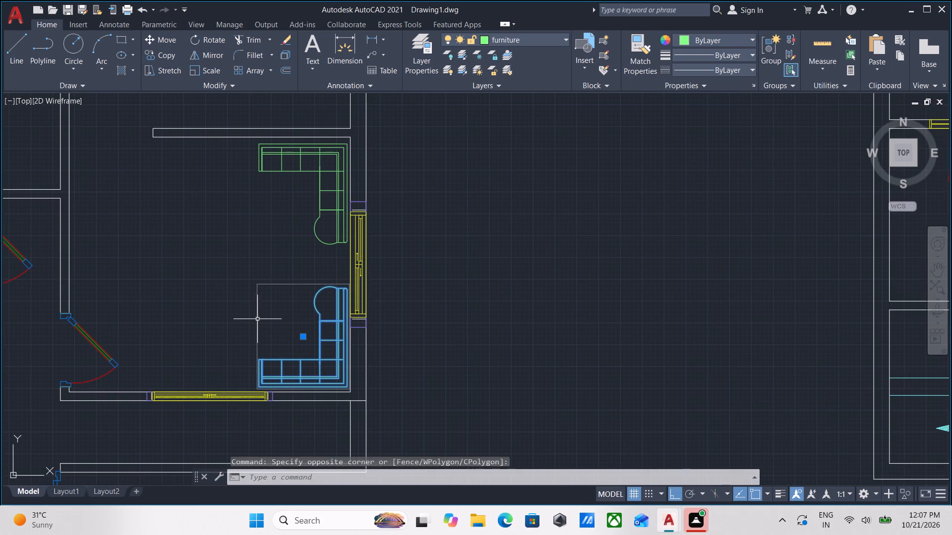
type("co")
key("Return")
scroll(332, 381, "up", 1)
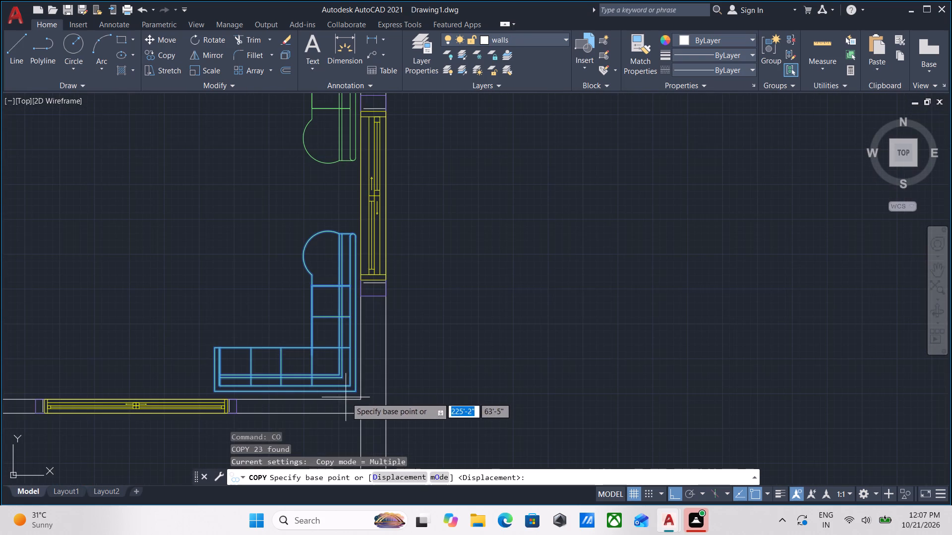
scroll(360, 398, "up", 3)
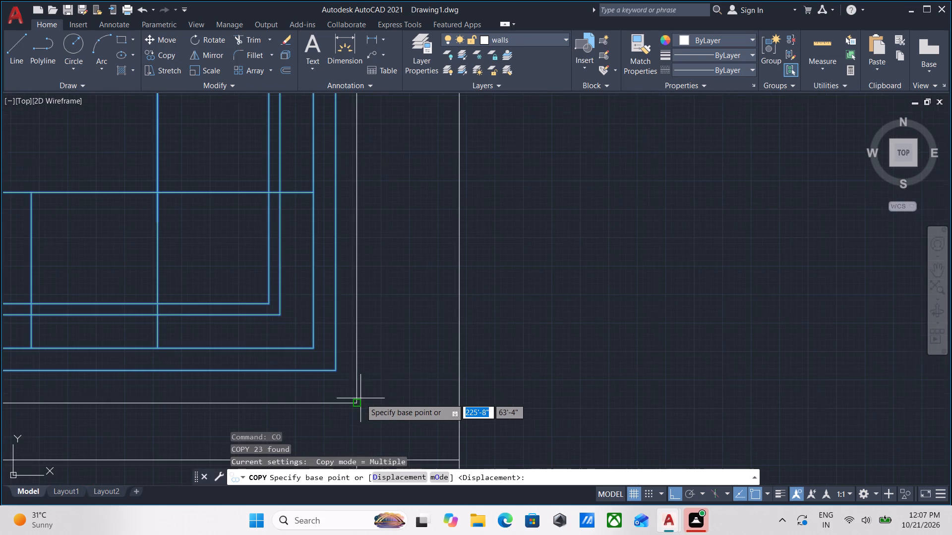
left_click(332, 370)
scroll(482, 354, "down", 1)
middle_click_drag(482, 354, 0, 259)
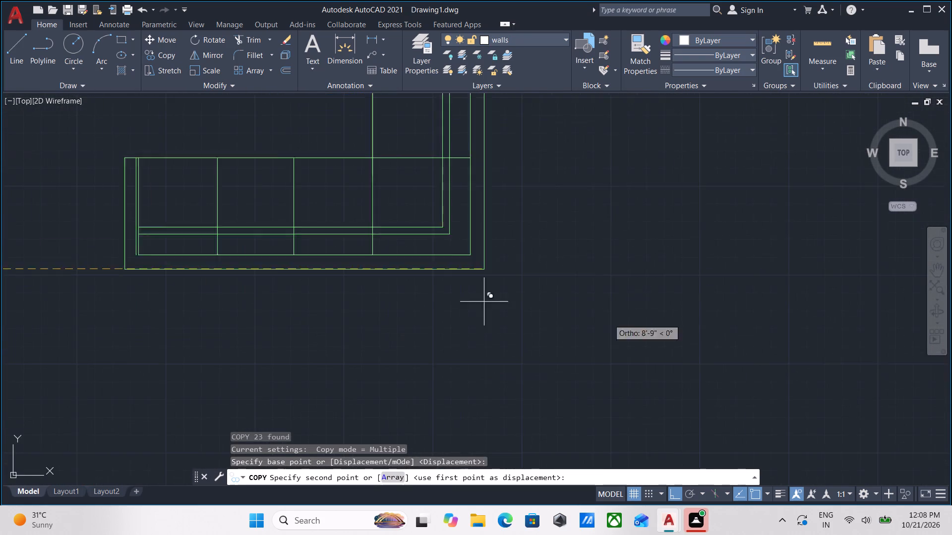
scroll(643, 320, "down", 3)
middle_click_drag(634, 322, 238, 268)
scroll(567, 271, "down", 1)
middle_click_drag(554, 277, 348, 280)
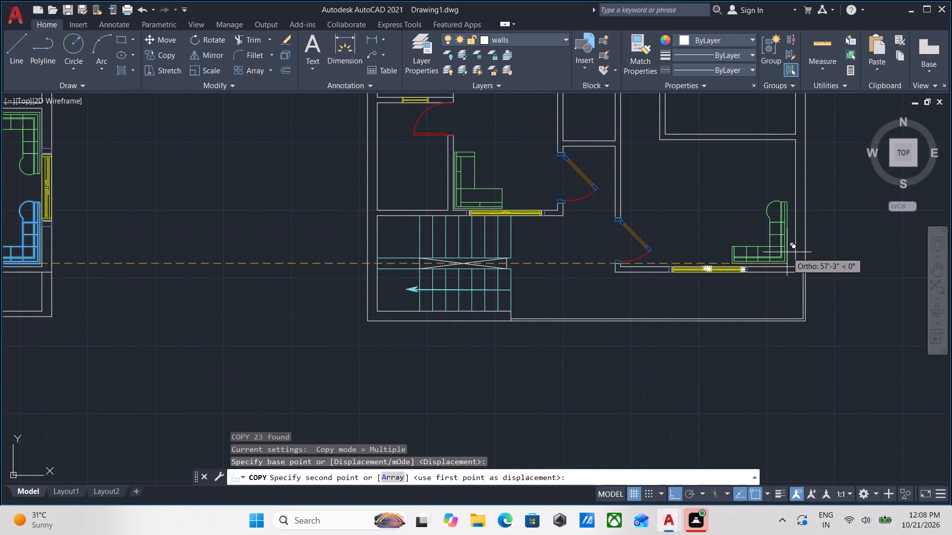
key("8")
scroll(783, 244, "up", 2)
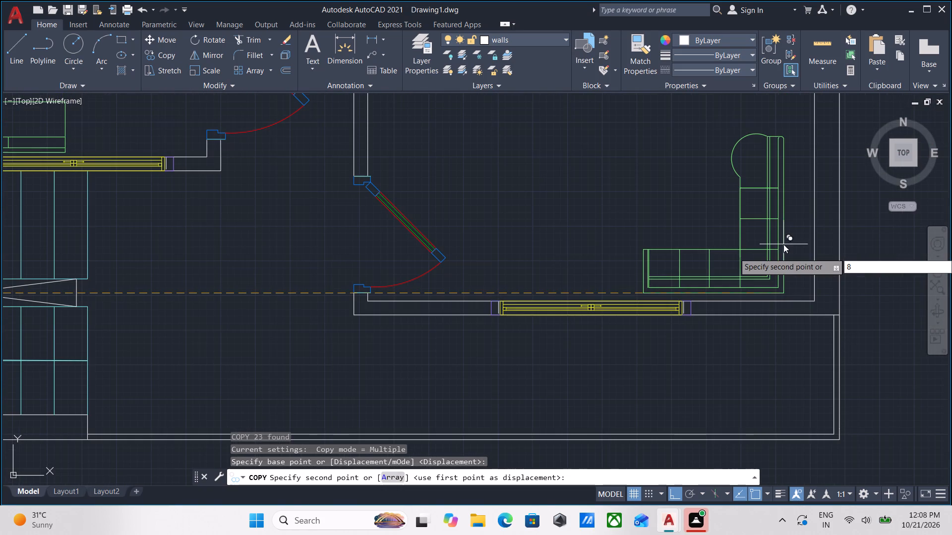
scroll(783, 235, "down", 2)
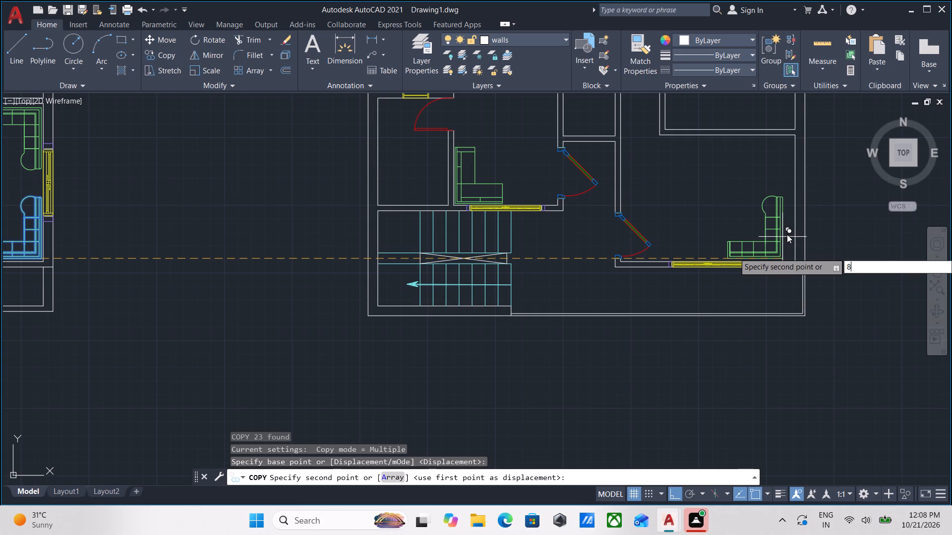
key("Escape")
Copy the lower L-shaped living-room sofa from the original plan about 58' horizontally into the matching corner of the copied plan's living area.
middle_click_drag(297, 247, 448, 251)
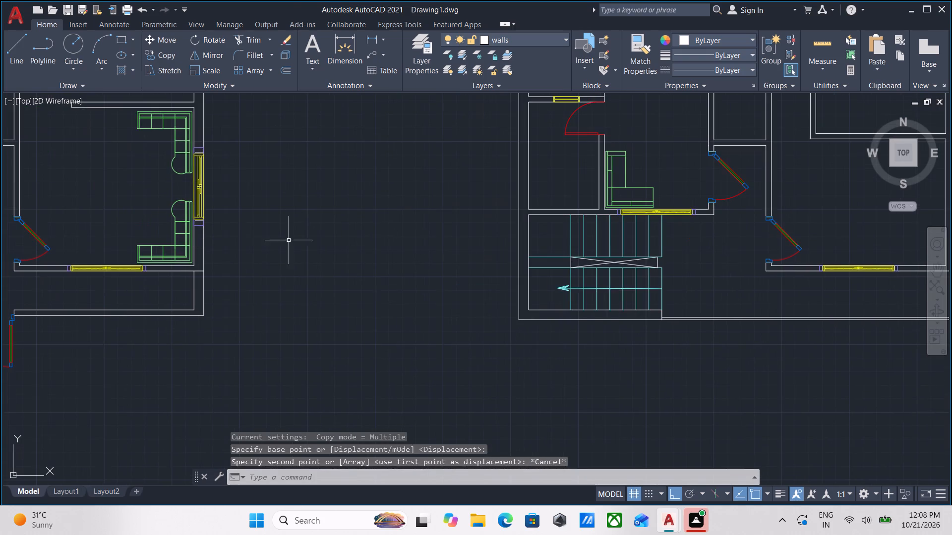
scroll(194, 238, "up", 2)
scroll(181, 291, "up", 3)
left_click(217, 317)
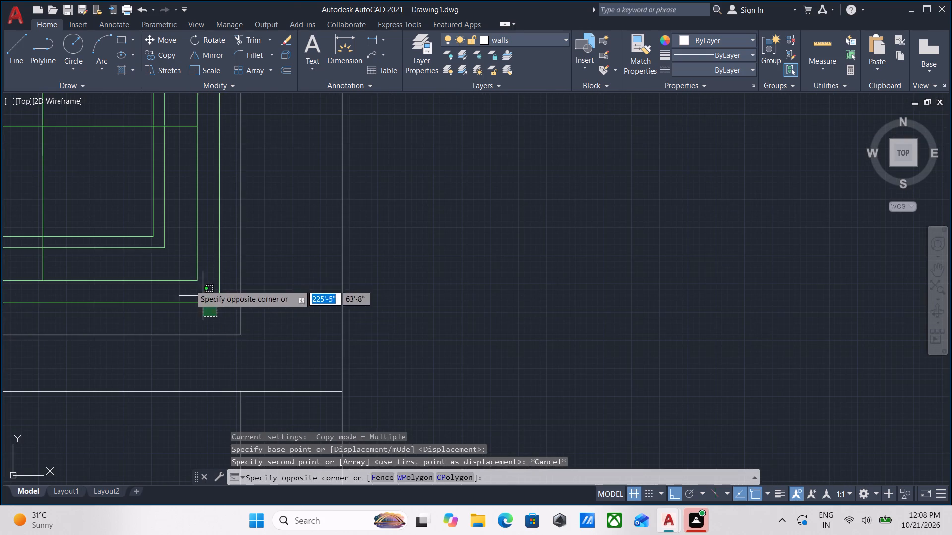
left_click(186, 279)
type("co")
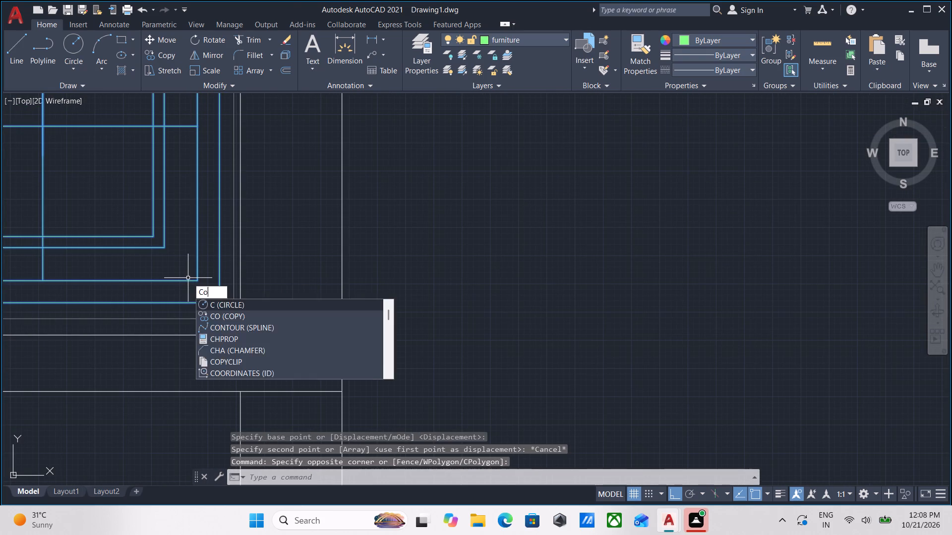
key("Return")
scroll(202, 295, "up", 1)
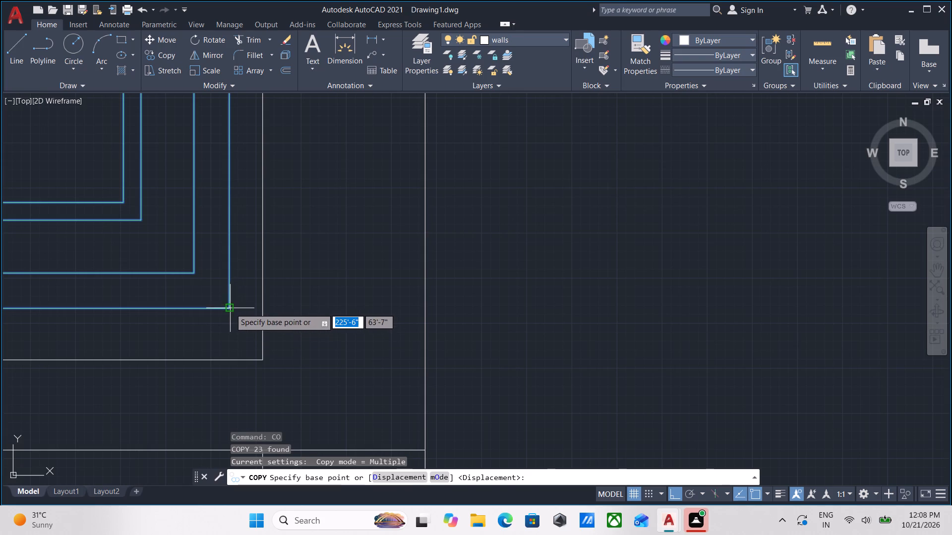
left_click(230, 308)
scroll(614, 256, "down", 1)
middle_click_drag(608, 258, 0, 179)
scroll(597, 187, "down", 2)
middle_click_drag(590, 188, 136, 185)
scroll(631, 166, "down", 5)
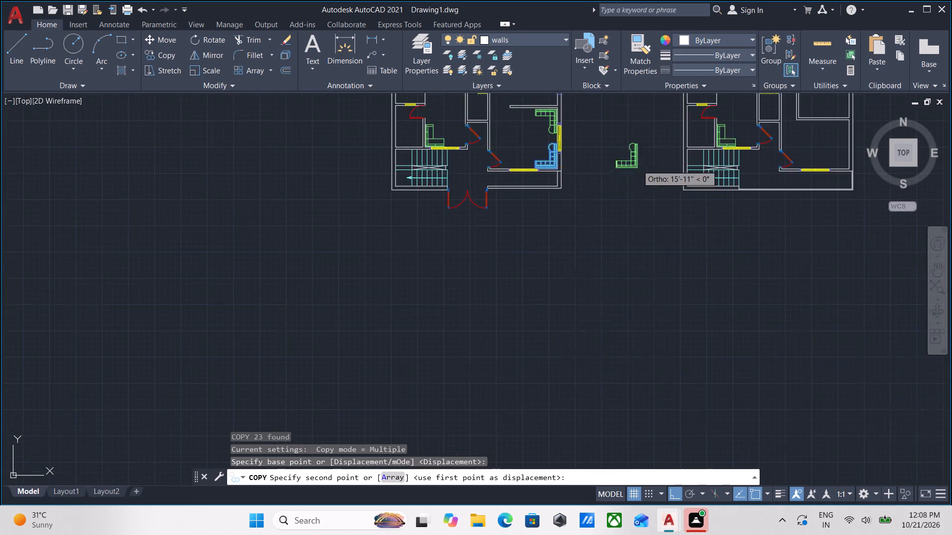
middle_click_drag(560, 179, 255, 180)
scroll(526, 156, "up", 2)
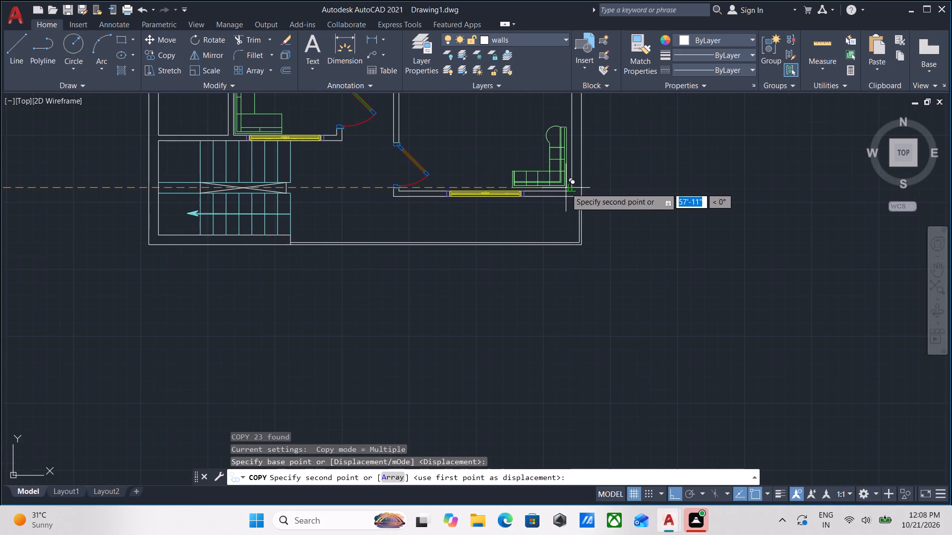
scroll(566, 188, "up", 2)
left_click(569, 186)
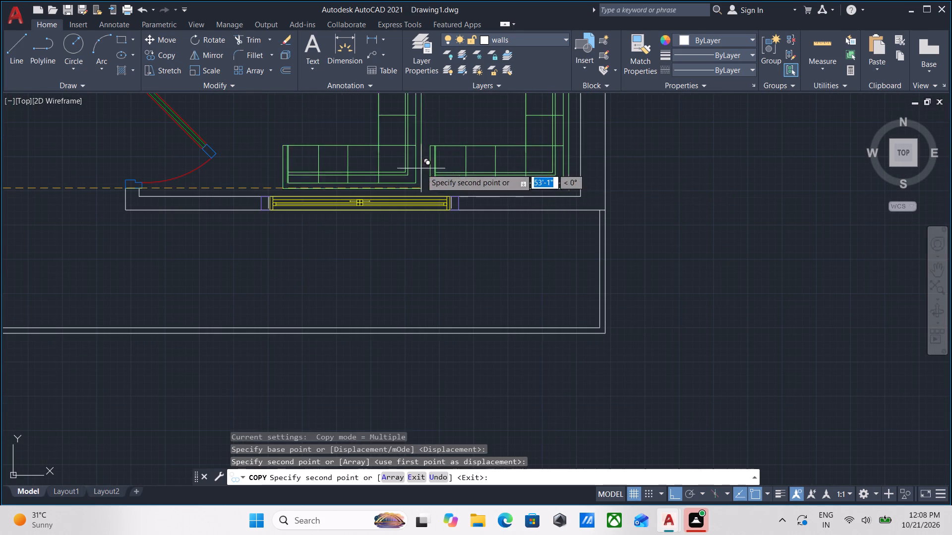
middle_click_drag(421, 175, 443, 274)
scroll(444, 276, "down", 1)
key("Escape")
Draw a short line across the new room's 5" end wall, level with the inner face of its kitchen-side partition.
scroll(452, 267, "down", 2)
middle_click_drag(452, 267, 458, 276)
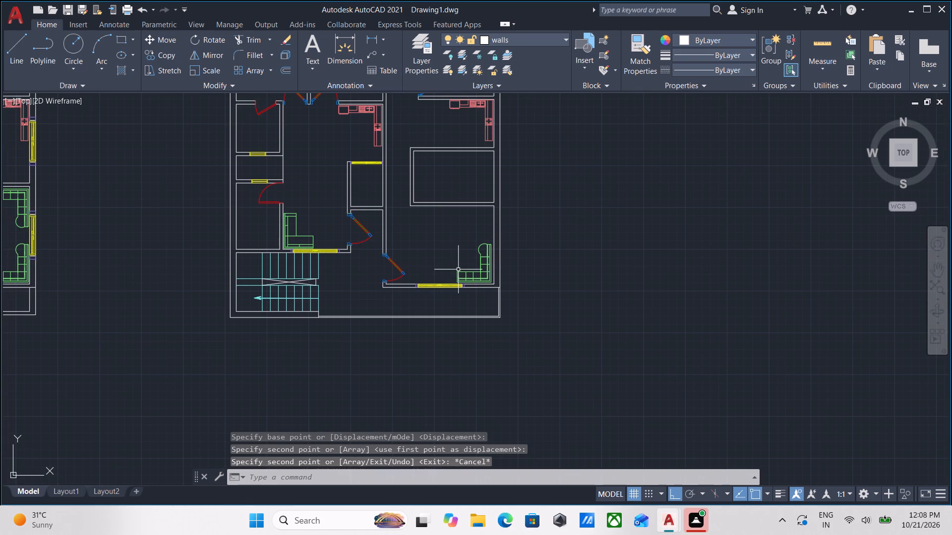
middle_click_drag(452, 273, 463, 306)
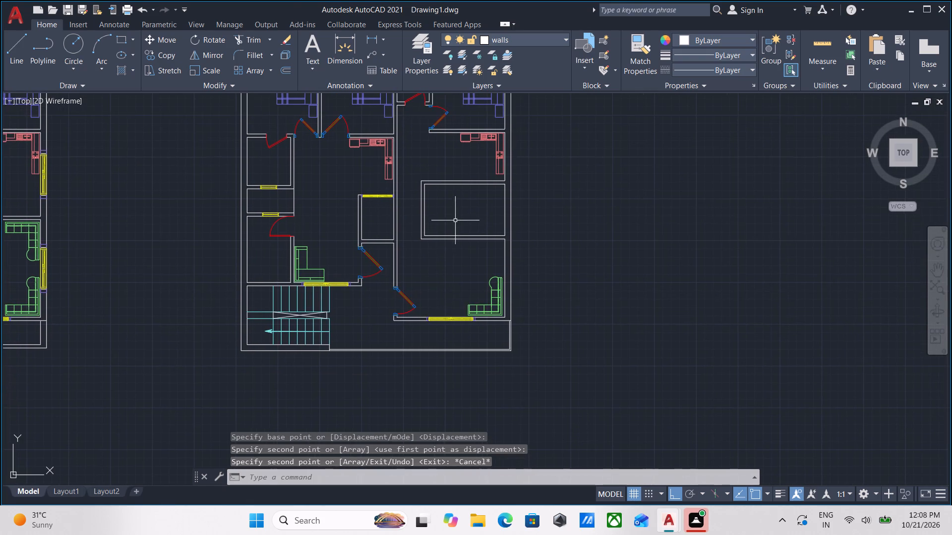
scroll(425, 195, "up", 2)
scroll(427, 186, "down", 1)
middle_click_drag(427, 186, 432, 227)
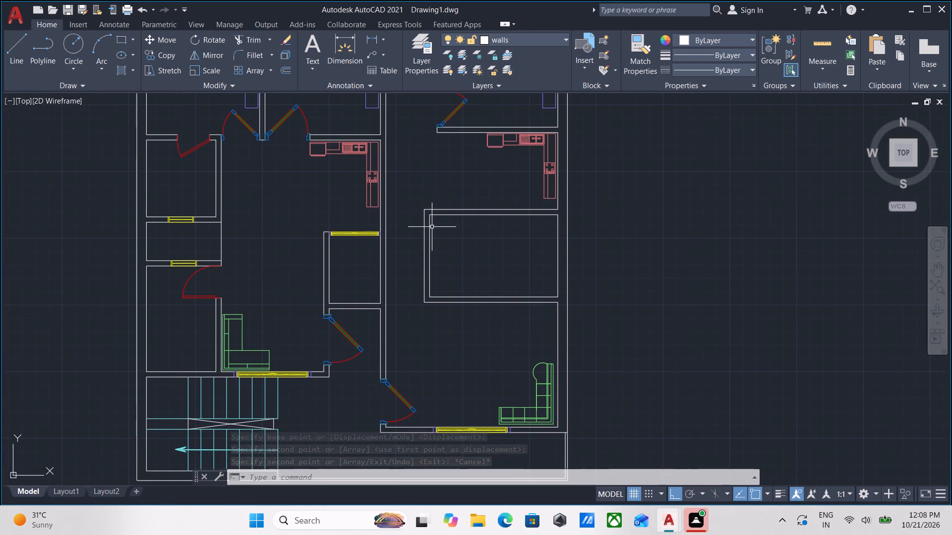
scroll(432, 227, "up", 1)
middle_click_drag(432, 227, 435, 241)
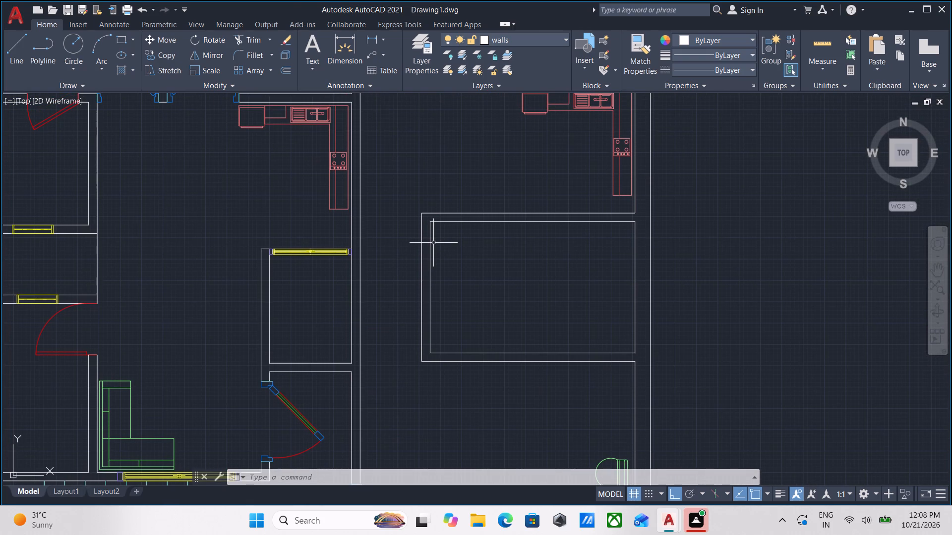
key("l")
key("Return")
scroll(433, 243, "up", 3)
middle_click_drag(432, 192, 440, 244)
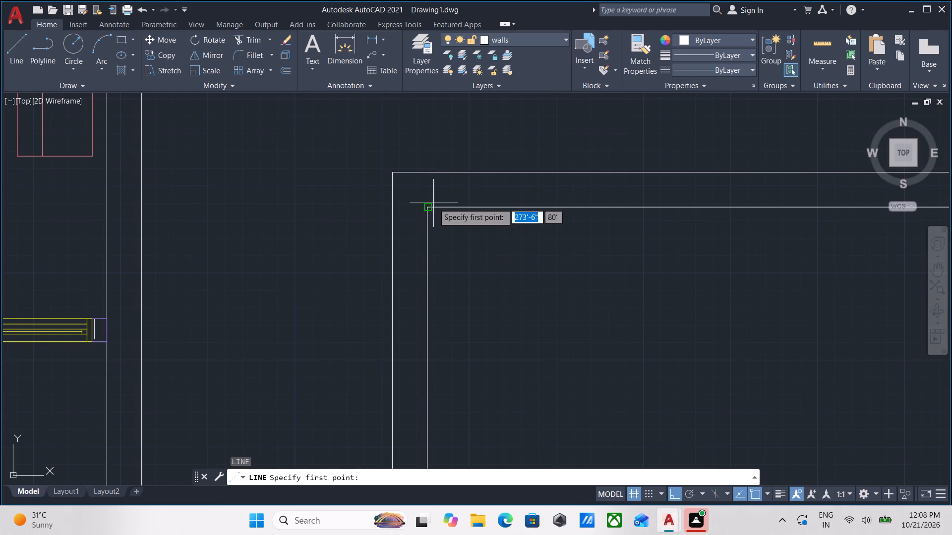
left_click(429, 206)
left_click(393, 207)
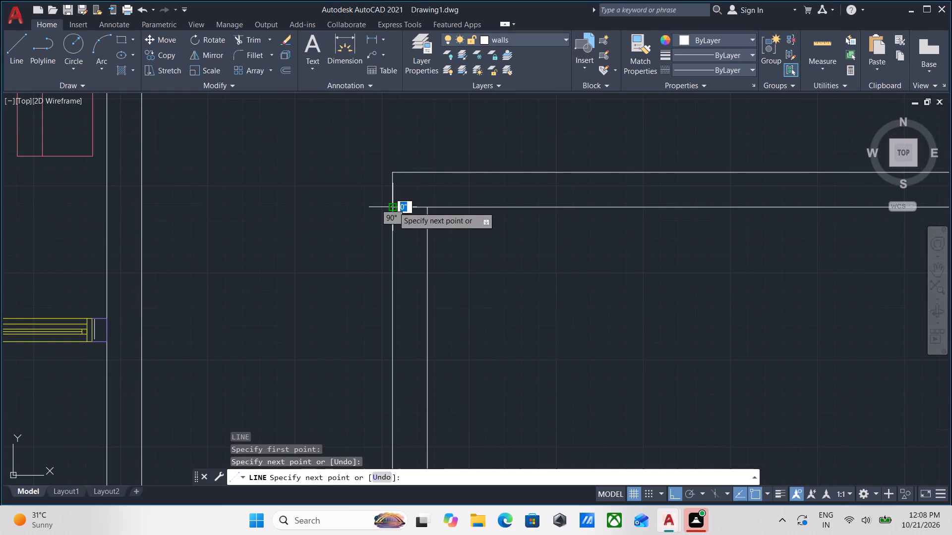
key("Escape")
Offset the short cross line 6" along the end wall, away from the kitchen-side corner.
left_click(414, 219)
left_click(401, 188)
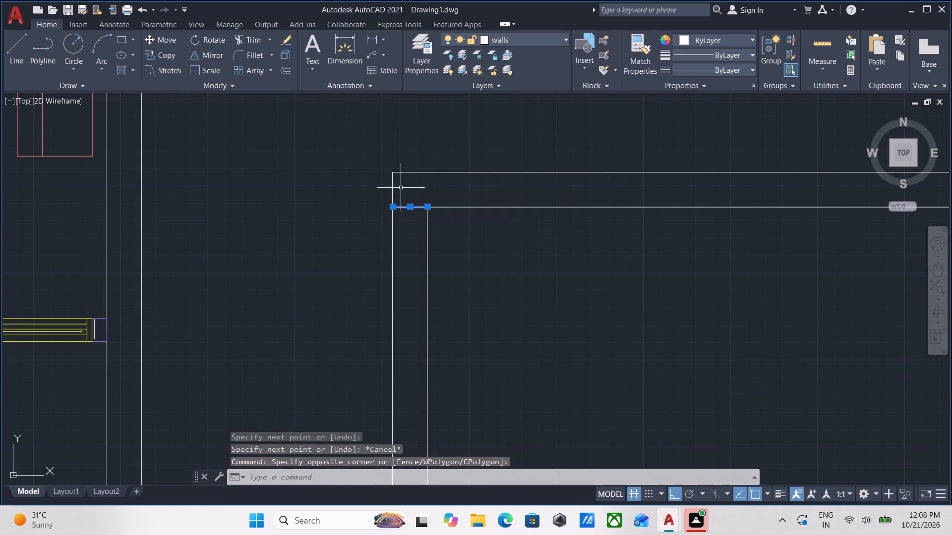
key("o")
key("Return")
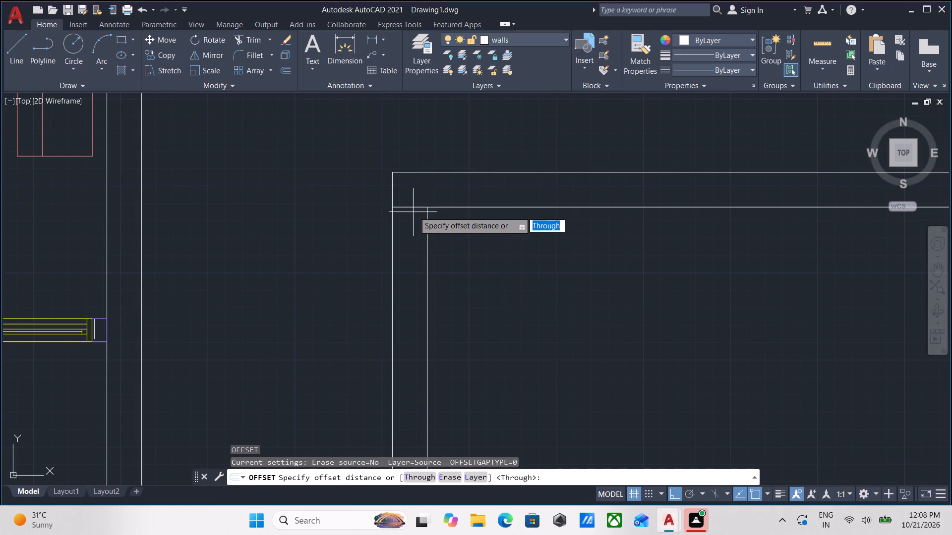
left_click(407, 209)
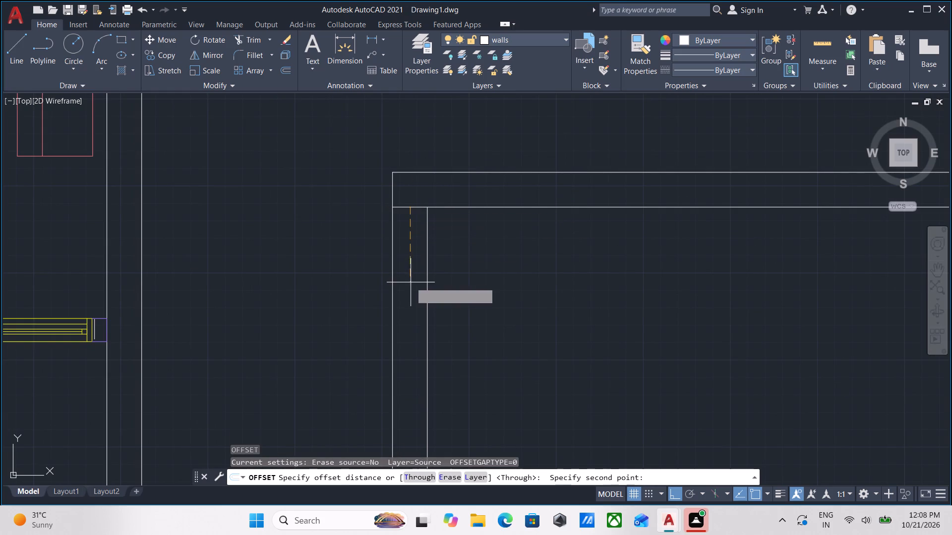
left_click(411, 251)
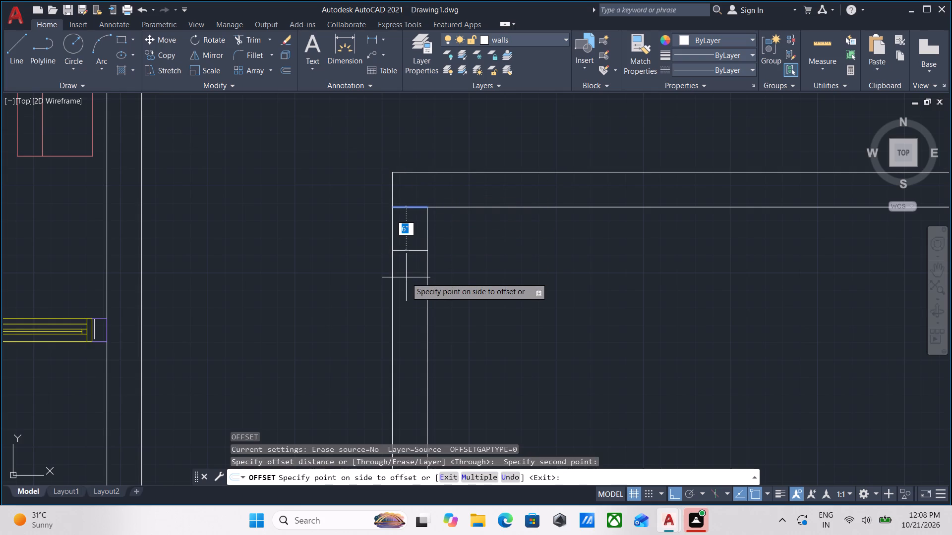
key("6")
key("shift+quotedbl")
key("Return")
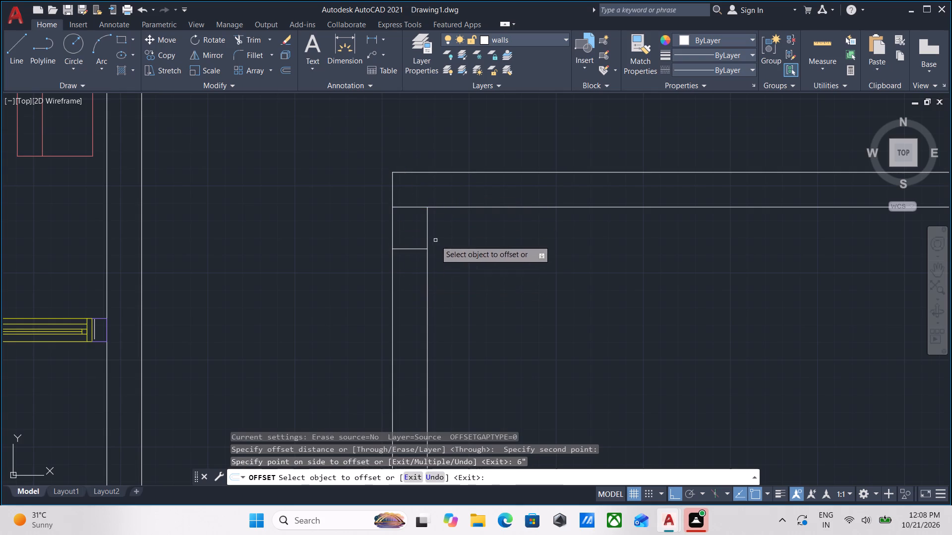
key("Escape")
Trim away the first short cross line at the new room's kitchen-side corner.
scroll(416, 230, "up", 1)
type("tr")
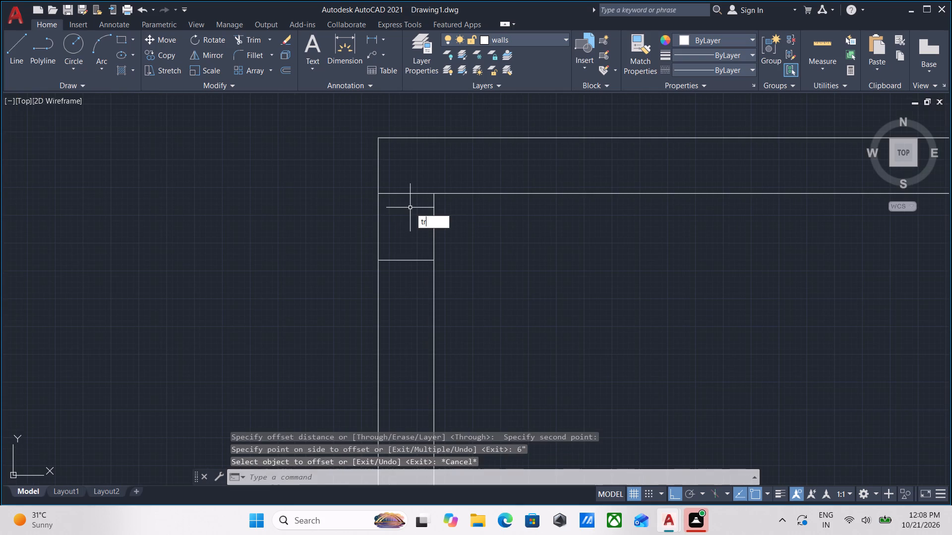
key("Return")
left_click(410, 208)
left_click(404, 163)
key("Escape")
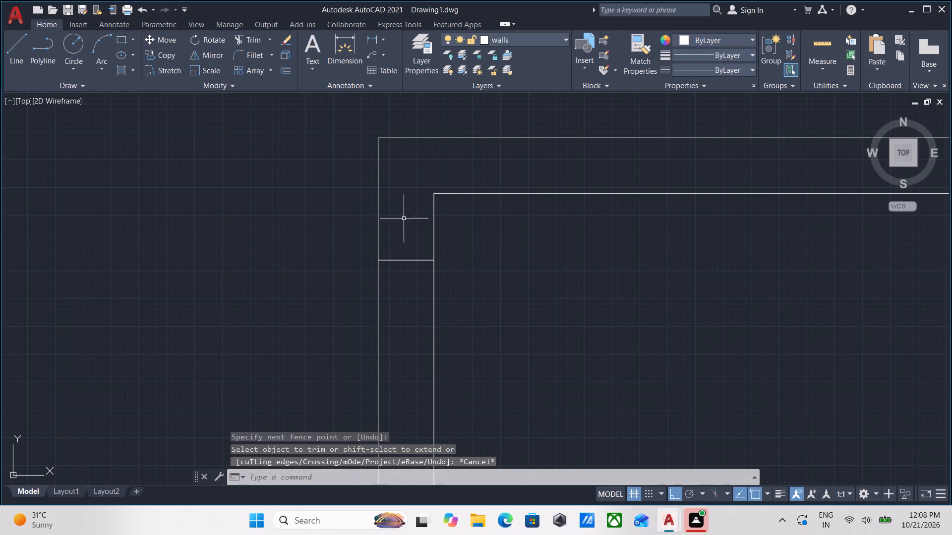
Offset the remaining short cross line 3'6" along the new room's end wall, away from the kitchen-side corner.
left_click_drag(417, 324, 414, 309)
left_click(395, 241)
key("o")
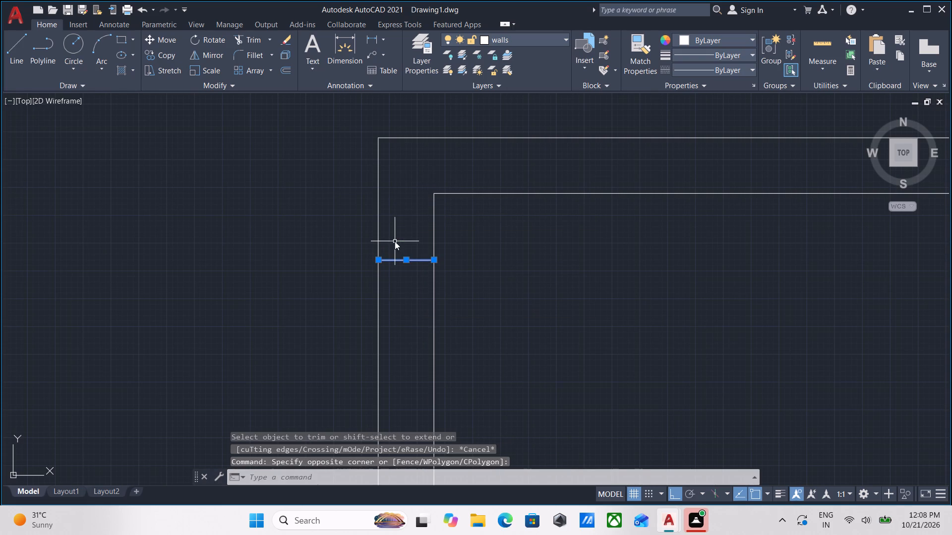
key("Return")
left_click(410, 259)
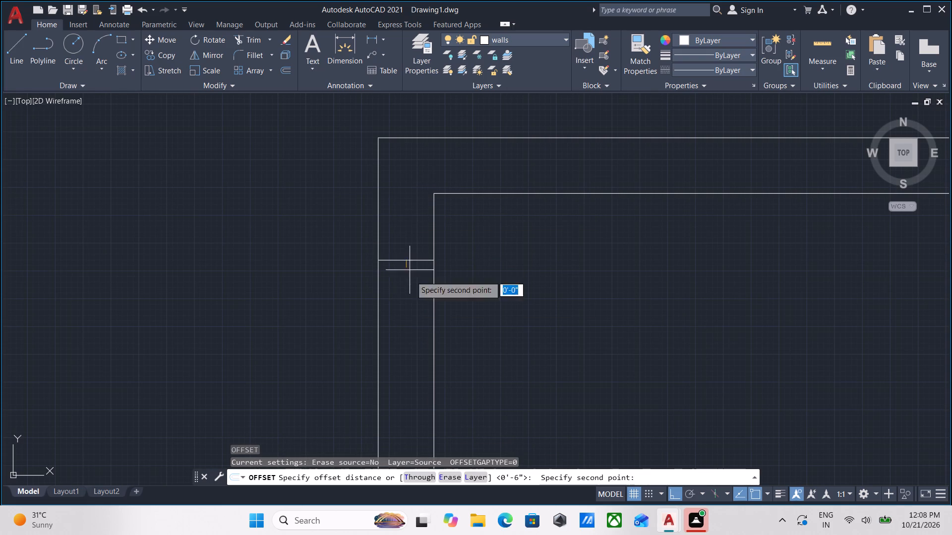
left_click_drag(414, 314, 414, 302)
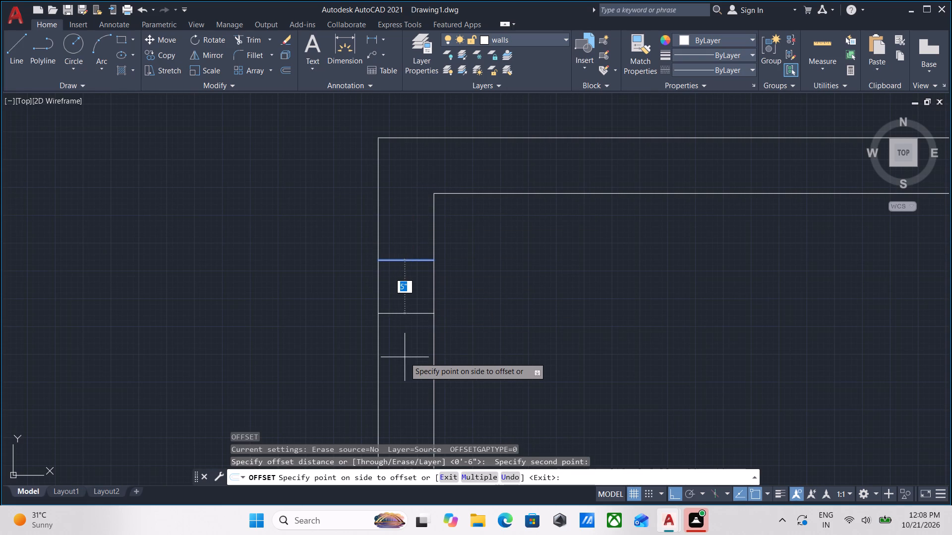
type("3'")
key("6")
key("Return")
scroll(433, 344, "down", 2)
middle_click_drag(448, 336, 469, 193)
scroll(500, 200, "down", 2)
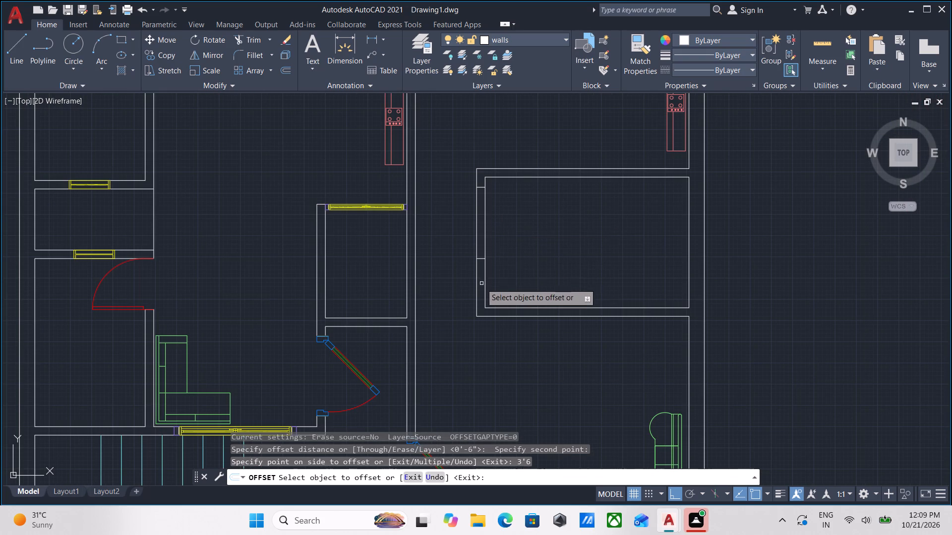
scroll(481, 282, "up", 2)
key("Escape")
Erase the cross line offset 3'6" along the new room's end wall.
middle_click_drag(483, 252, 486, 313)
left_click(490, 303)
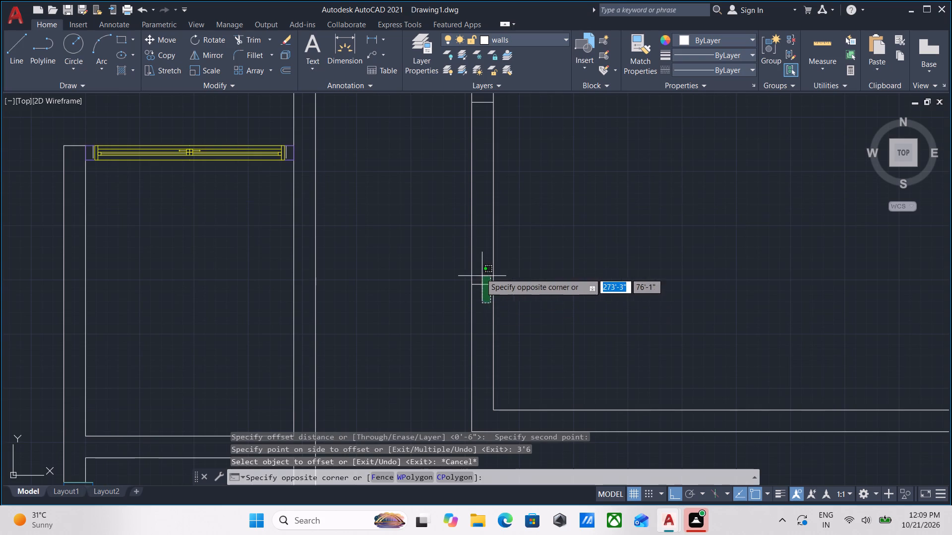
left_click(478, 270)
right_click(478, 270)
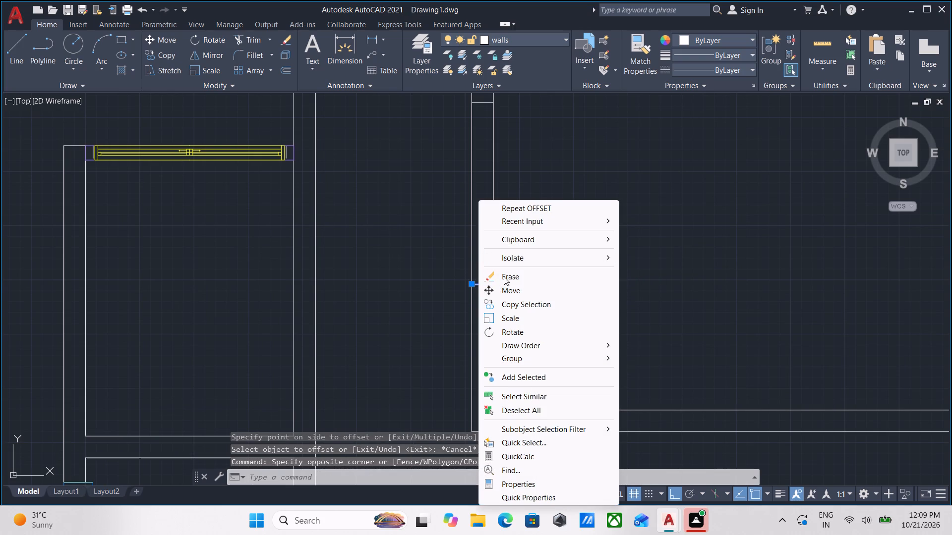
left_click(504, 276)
Offset the short cross line near the kitchen-side corner 3' along the new room's end wall, away from that corner.
scroll(504, 276, "down", 1)
middle_click_drag(504, 276, 564, 420)
scroll(553, 312, "up", 2)
left_click(557, 329)
left_click(536, 289)
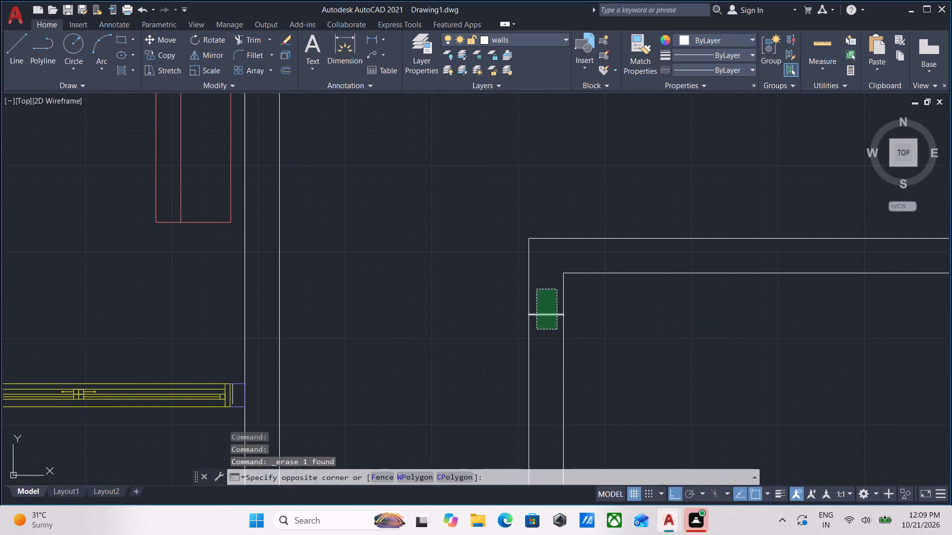
key("o")
key("Return")
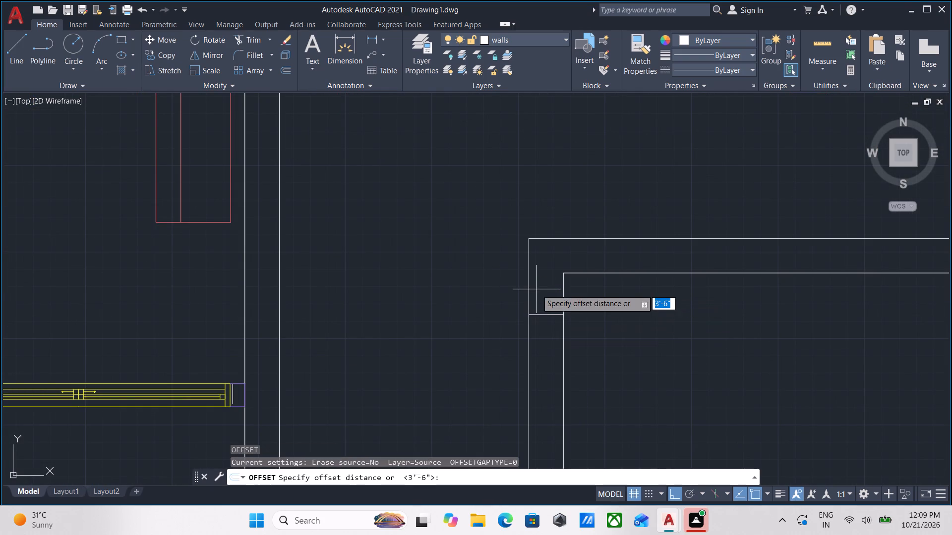
left_click(547, 316)
left_click(547, 365)
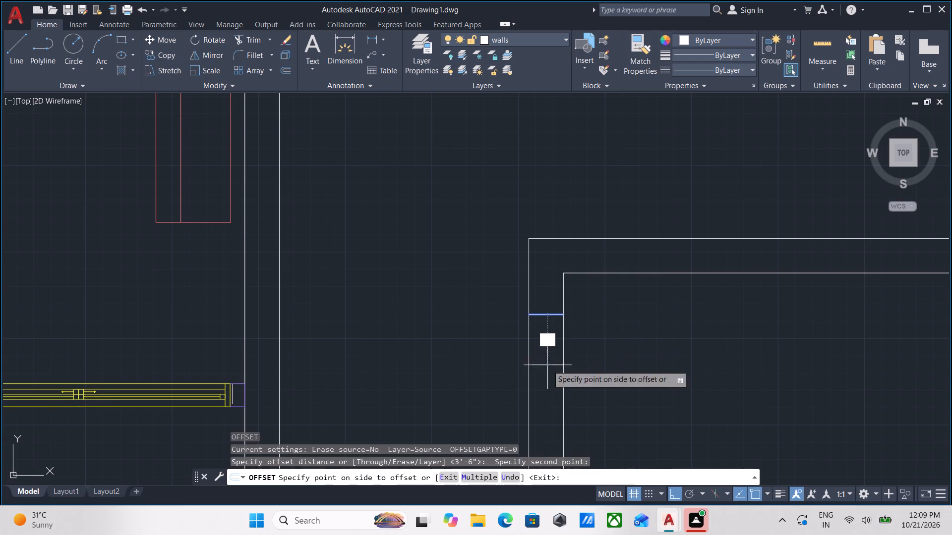
type("3'")
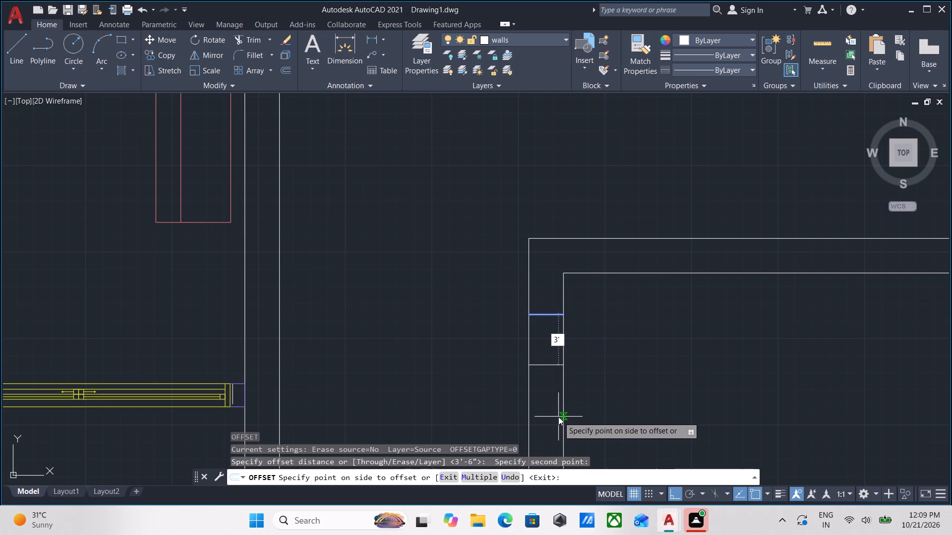
key("Return")
scroll(565, 411, "down", 1)
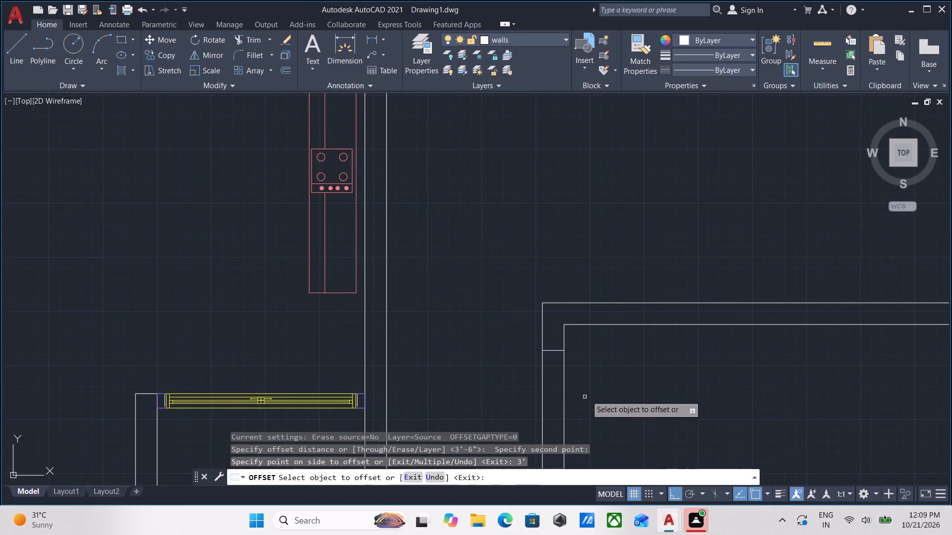
key("Escape")
Trim both faces of the new room's end wall between the two cross lines to open a 3' doorway.
middle_click_drag(592, 392, 533, 146)
scroll(556, 241, "down", 1)
middle_click_drag(556, 241, 567, 280)
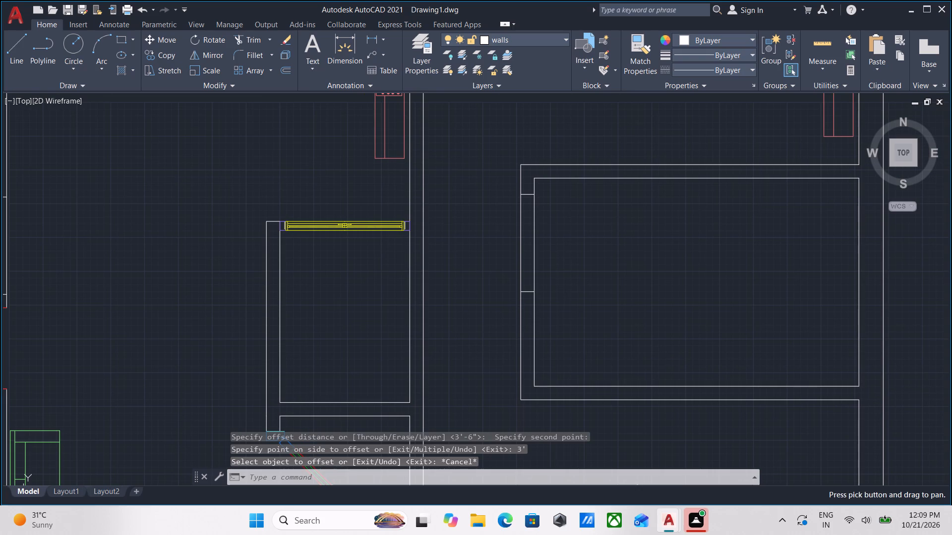
type("tr")
key("Return")
left_click(563, 256)
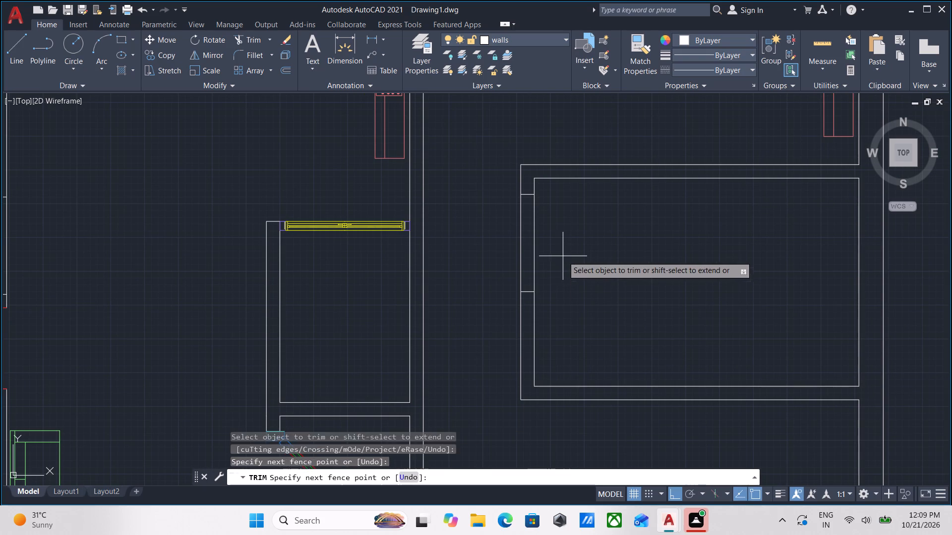
left_click(460, 258)
key("Escape")
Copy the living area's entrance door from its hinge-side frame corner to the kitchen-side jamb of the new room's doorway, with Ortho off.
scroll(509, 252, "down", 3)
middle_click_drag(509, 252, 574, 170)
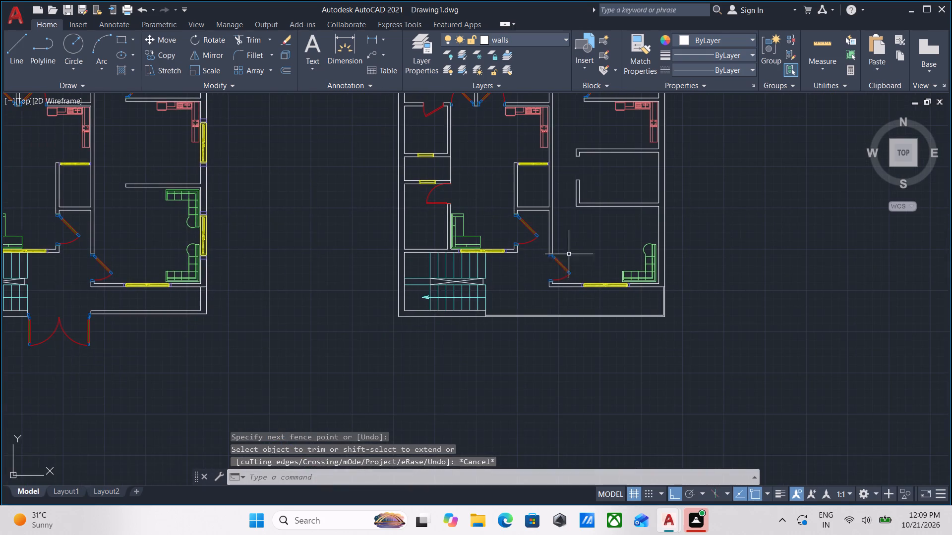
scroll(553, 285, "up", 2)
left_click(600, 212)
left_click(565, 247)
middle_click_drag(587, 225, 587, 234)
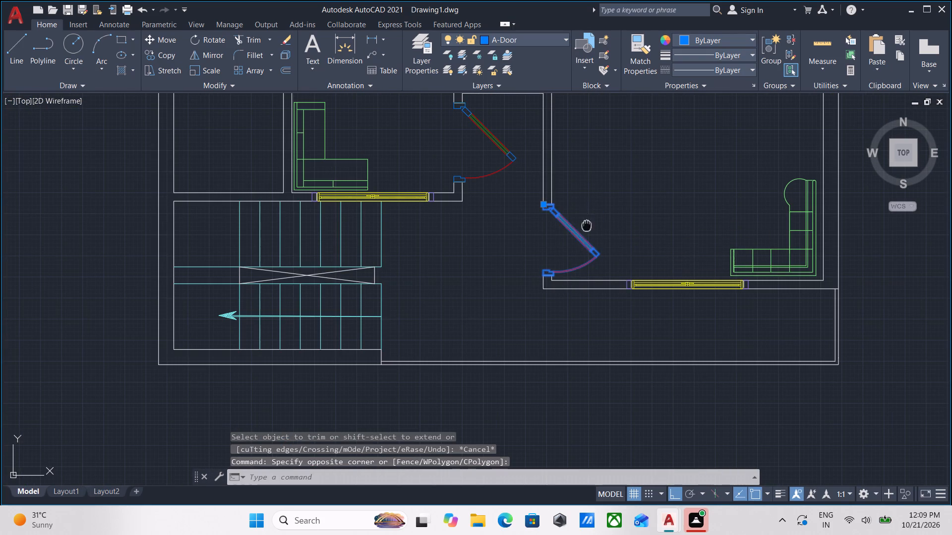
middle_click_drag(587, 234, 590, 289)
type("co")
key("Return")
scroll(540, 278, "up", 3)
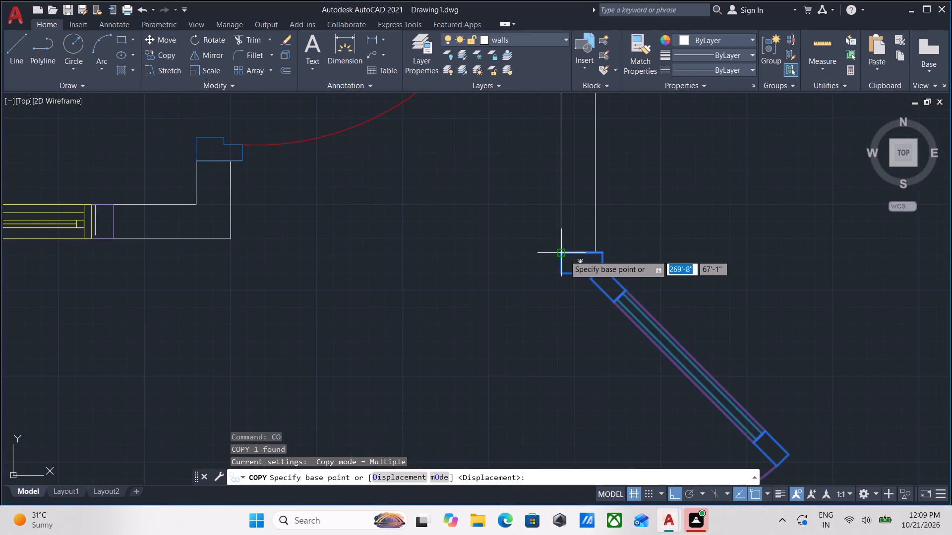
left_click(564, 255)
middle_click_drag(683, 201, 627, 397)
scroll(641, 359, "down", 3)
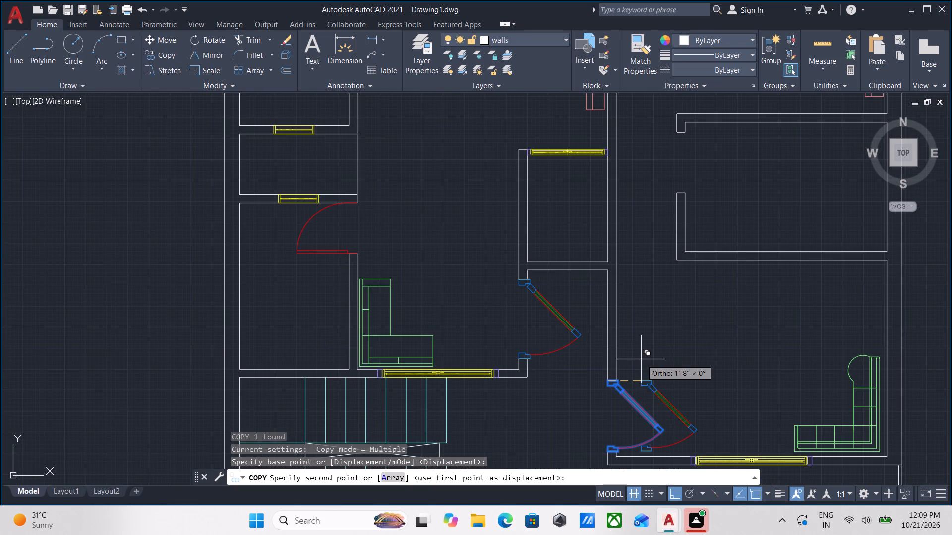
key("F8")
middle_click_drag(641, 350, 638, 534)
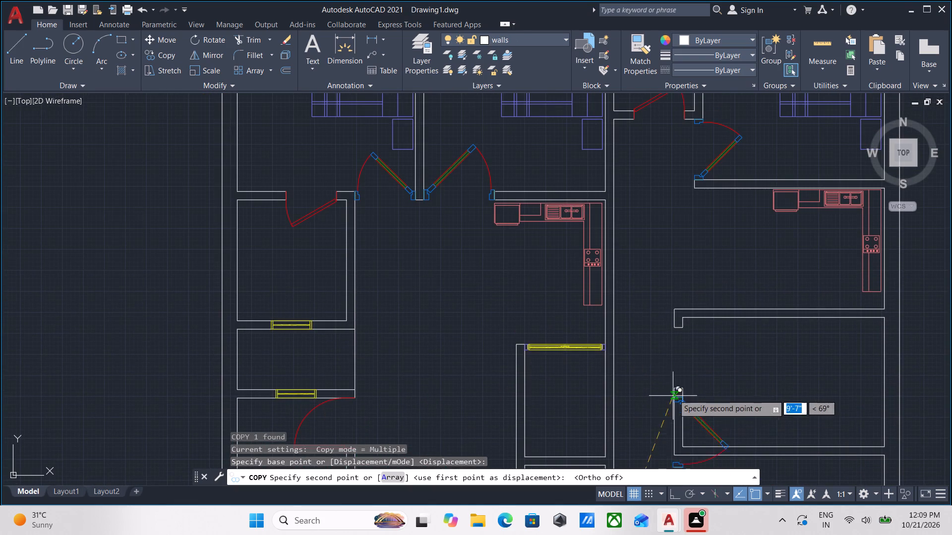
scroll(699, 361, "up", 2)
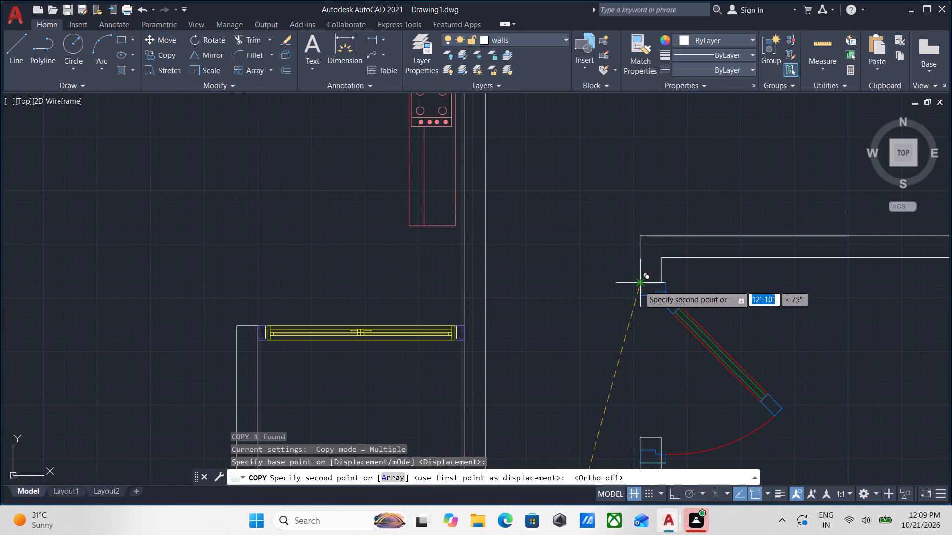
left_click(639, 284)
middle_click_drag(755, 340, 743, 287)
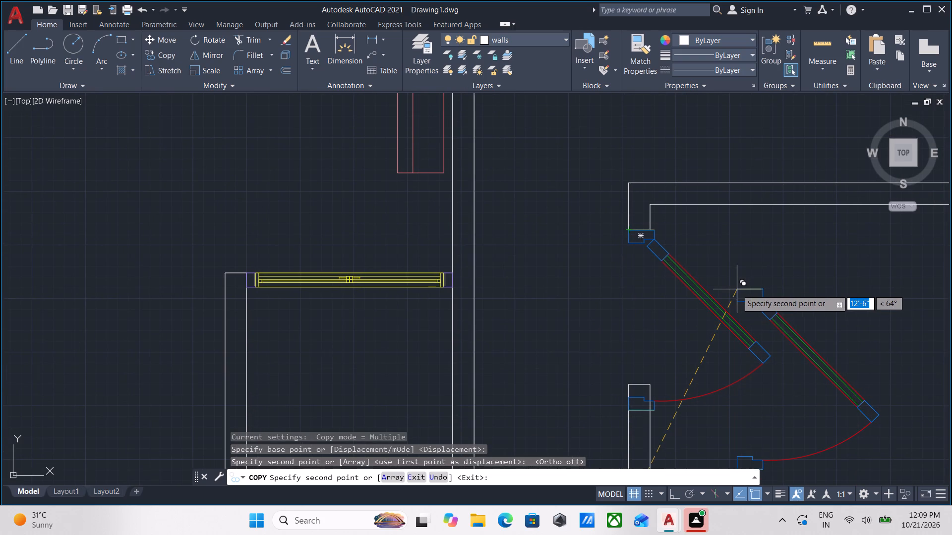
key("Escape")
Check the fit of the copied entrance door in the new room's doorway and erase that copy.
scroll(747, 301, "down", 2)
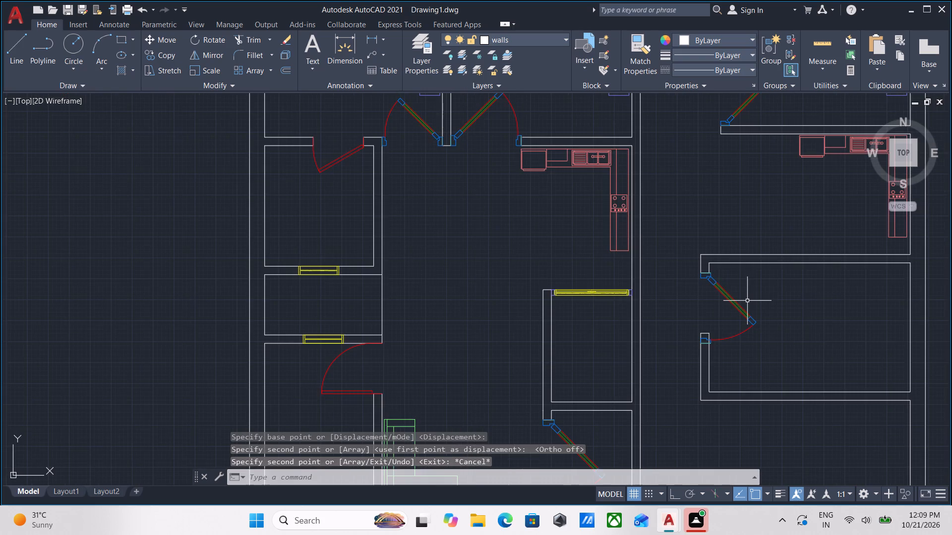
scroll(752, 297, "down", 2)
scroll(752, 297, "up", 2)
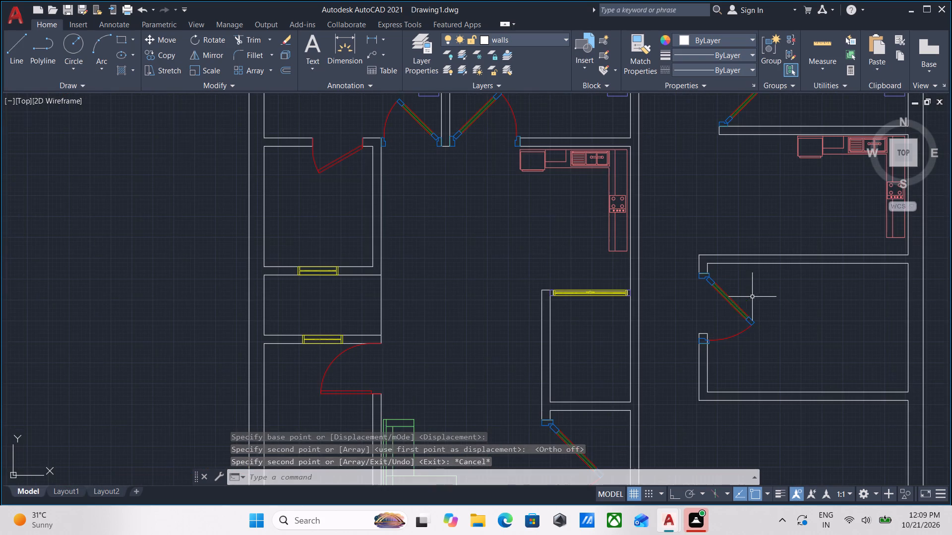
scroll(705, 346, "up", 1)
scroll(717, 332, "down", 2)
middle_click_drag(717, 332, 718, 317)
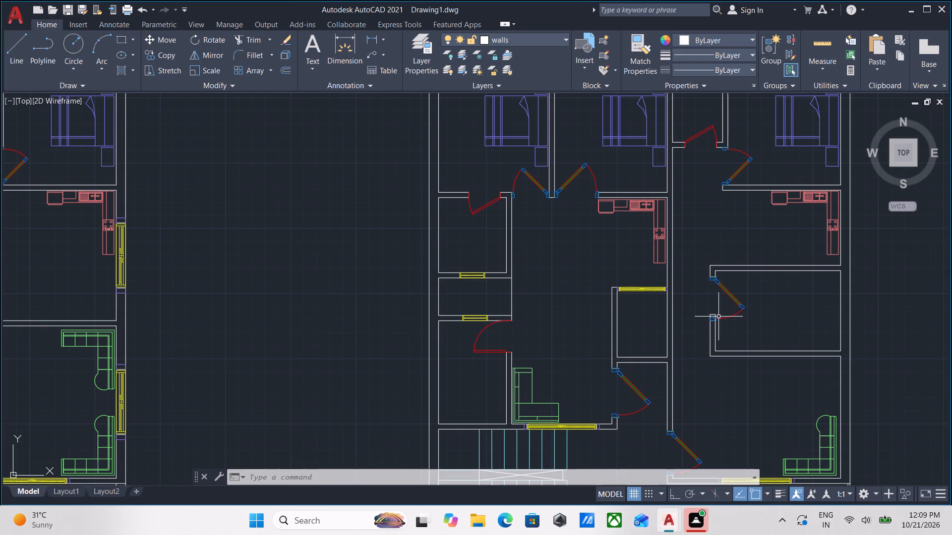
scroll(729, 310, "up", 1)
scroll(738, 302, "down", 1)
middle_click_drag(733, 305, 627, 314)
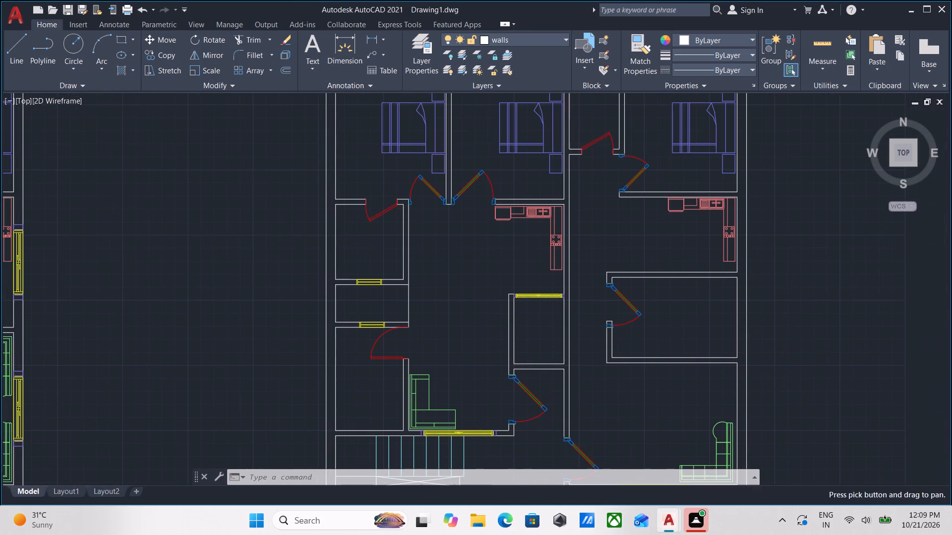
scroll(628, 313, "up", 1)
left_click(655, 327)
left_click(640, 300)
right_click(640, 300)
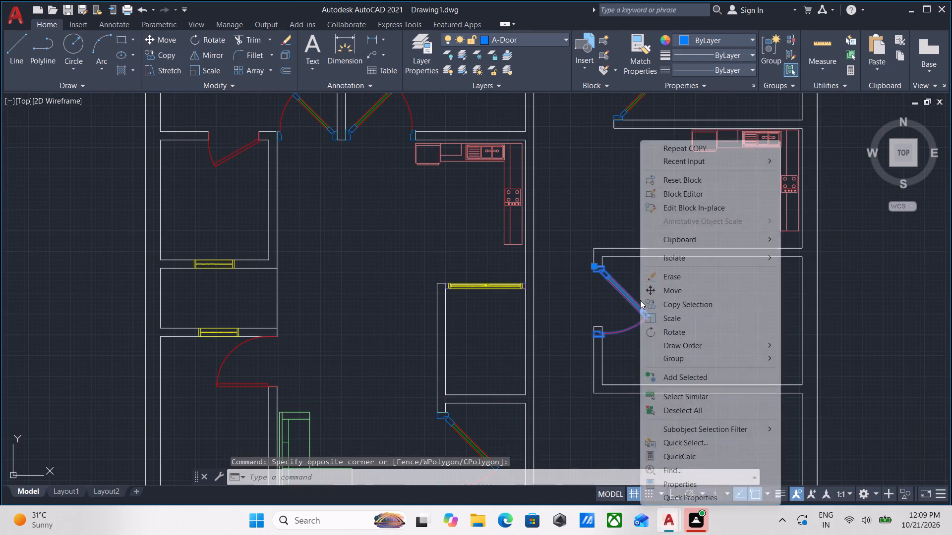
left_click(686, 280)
Look over the existing bedroom doors in both plans for one suited to the new room's doorway.
middle_click_drag(489, 317, 518, 429)
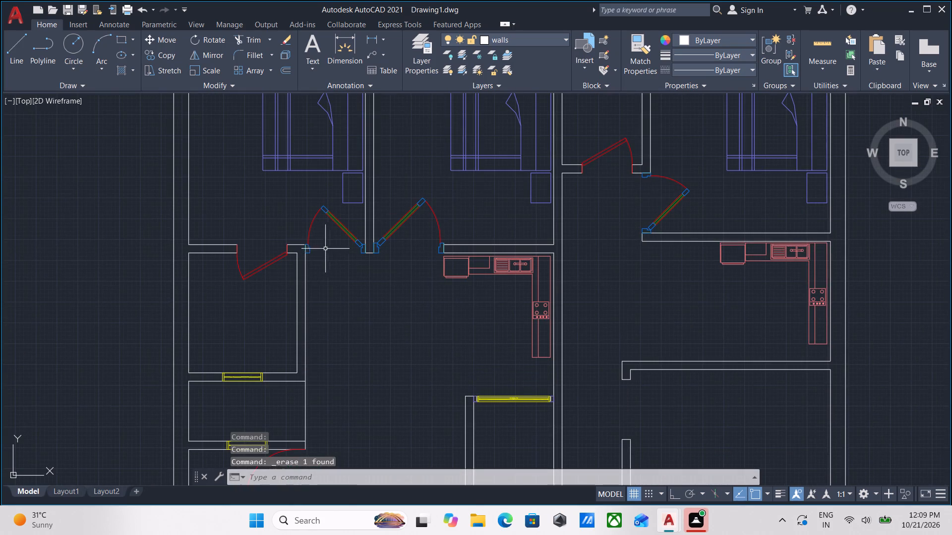
middle_click_drag(333, 265, 343, 305)
scroll(683, 259, "up", 1)
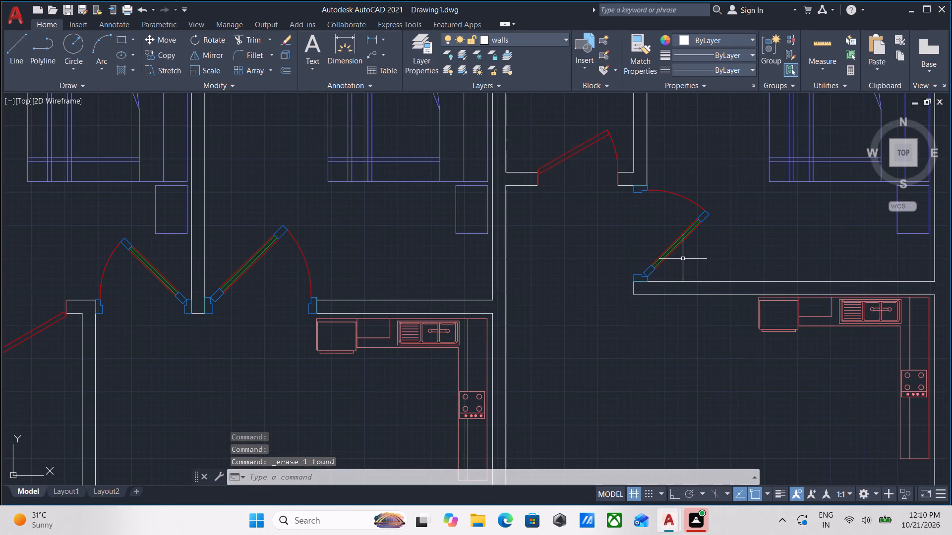
middle_click_drag(683, 259, 677, 290)
scroll(679, 277, "down", 2)
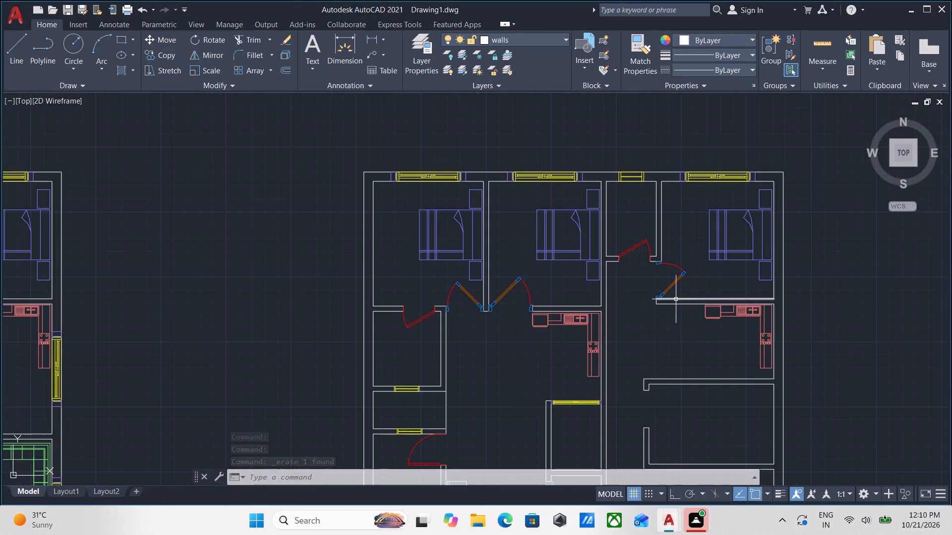
middle_click_drag(676, 299, 714, 290)
middle_click_drag(655, 319, 793, 299)
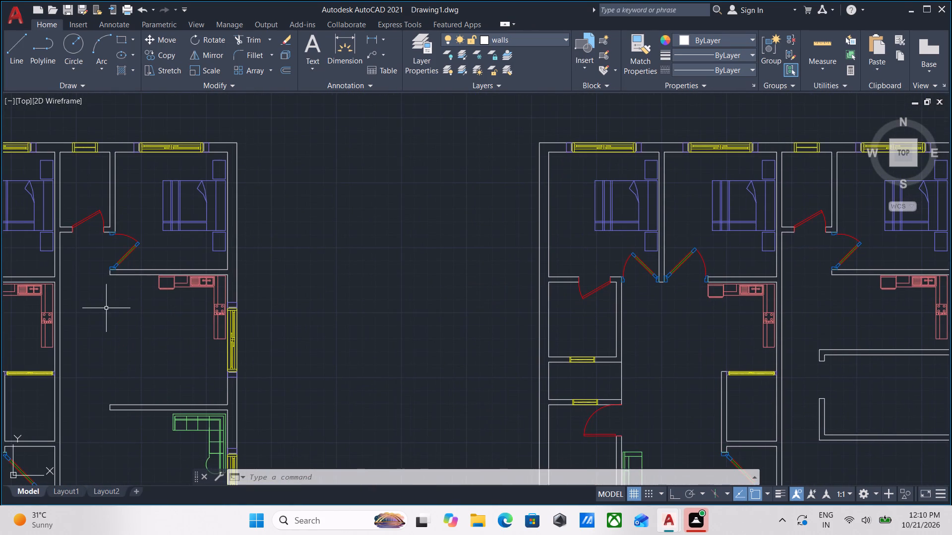
middle_click_drag(106, 308, 201, 326)
middle_click_drag(380, 332, 102, 323)
Copy the door of the bedroom beside the new room's adjacent kitchen into the new doorway, hinged at the jamb farther from the kitchen.
scroll(696, 289, "up", 1)
left_click(658, 256)
left_click(646, 241)
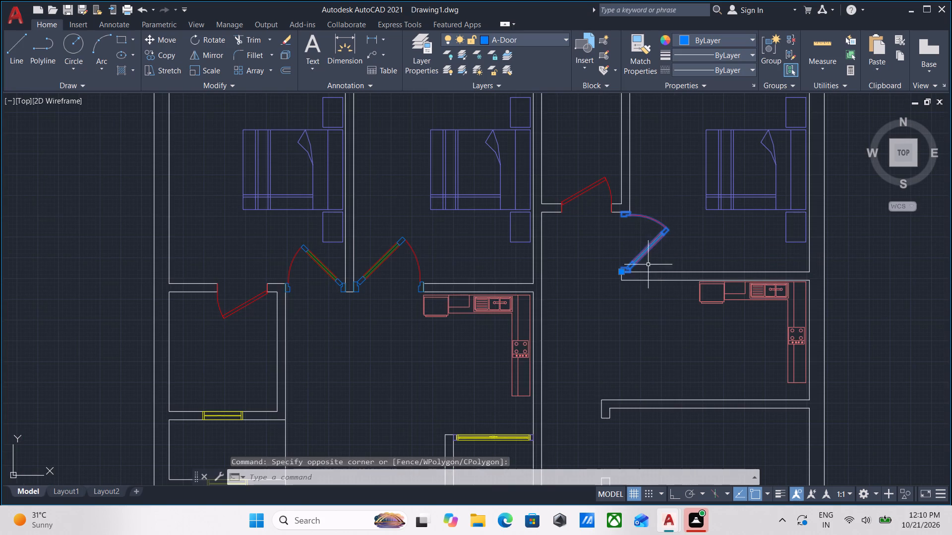
scroll(647, 272, "up", 1)
type("co")
key("Return")
scroll(593, 263, "up", 2)
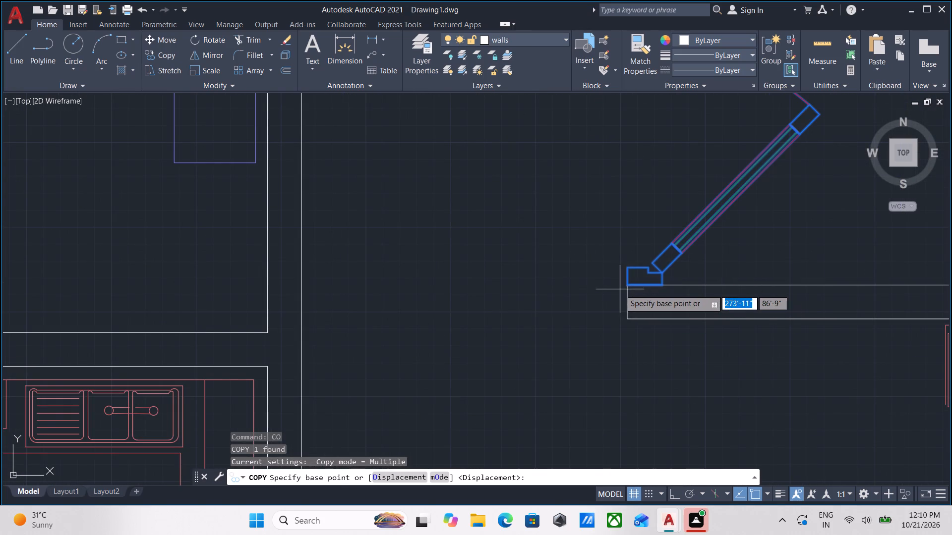
left_click(624, 286)
scroll(644, 406, "down", 1)
middle_click_drag(642, 408, 603, 236)
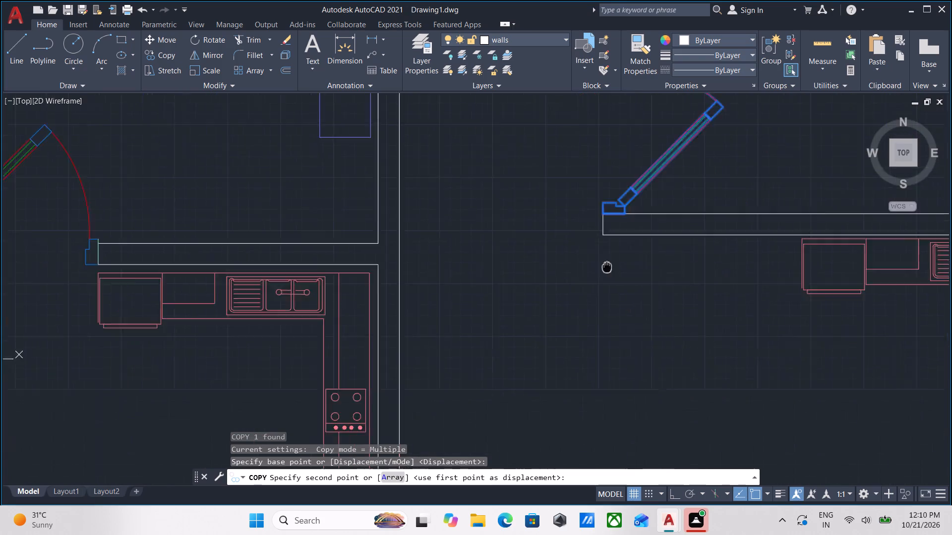
middle_click_drag(603, 236, 603, 223)
scroll(615, 318, "down", 3)
middle_click_drag(605, 329, 595, 213)
scroll(588, 252, "up", 1)
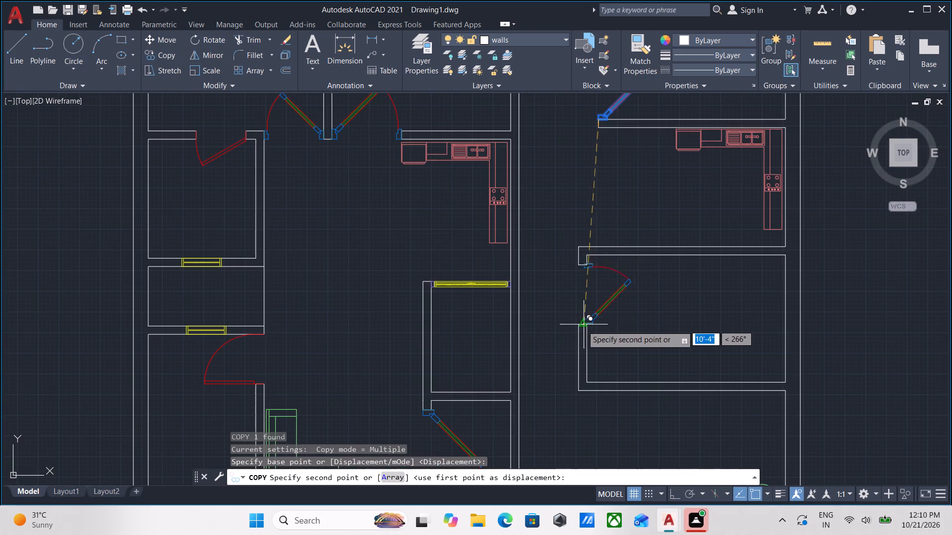
scroll(582, 325, "up", 3)
left_click(566, 328)
scroll(627, 244, "down", 1)
middle_click_drag(627, 244, 625, 261)
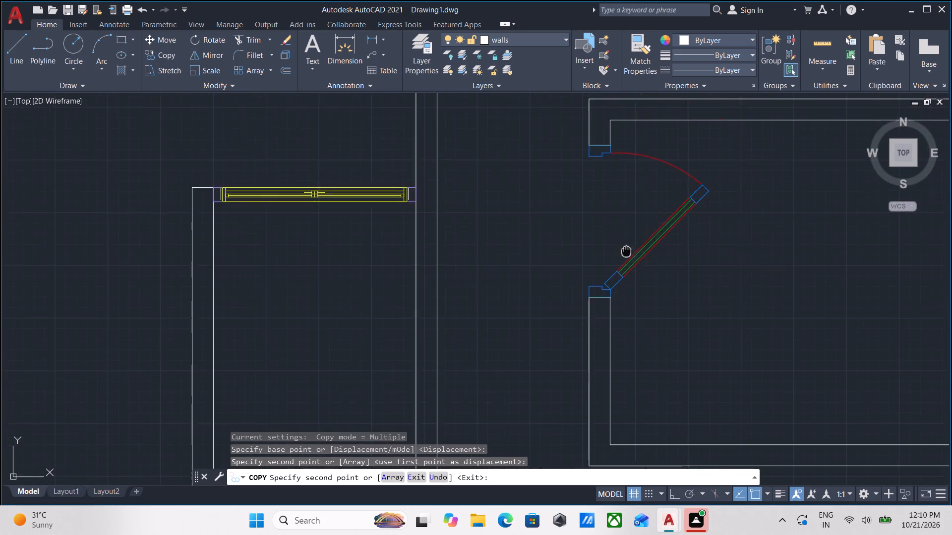
Finish the door copy and look over the new room and the outer walls of both floor plans.
middle_click_drag(625, 261, 624, 331)
scroll(646, 273, "down", 1)
middle_click_drag(646, 273, 637, 364)
key("Escape")
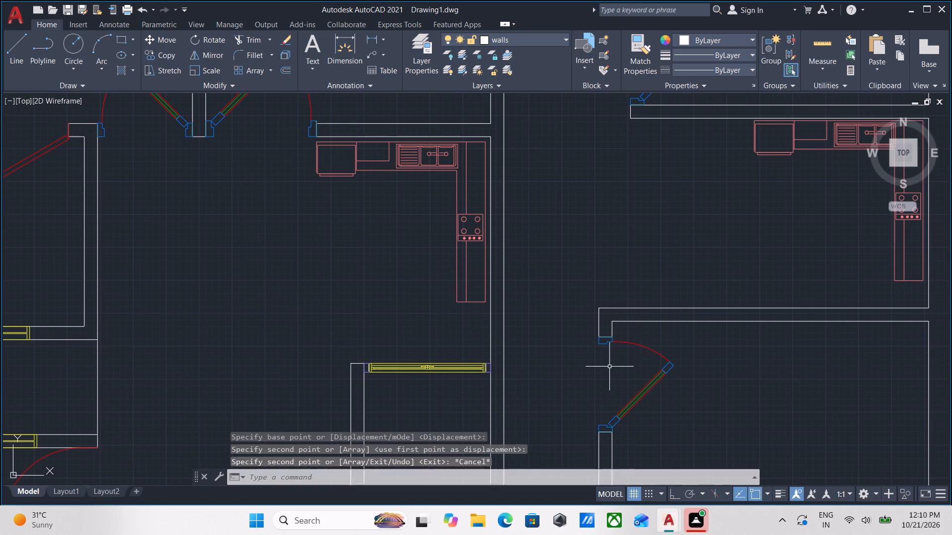
scroll(608, 367, "down", 2)
middle_click_drag(608, 367, 588, 409)
scroll(626, 311, "up", 2)
scroll(629, 300, "down", 2)
middle_click_drag(629, 300, 633, 186)
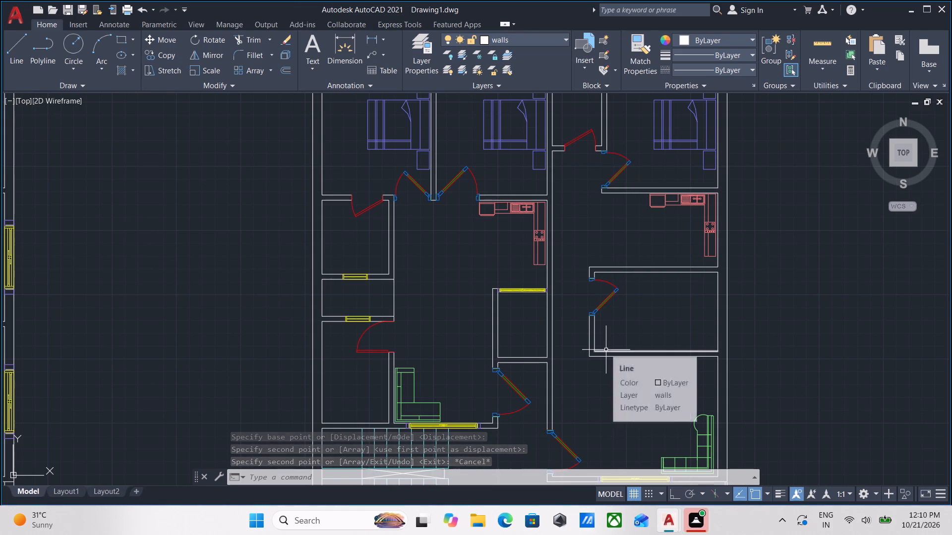
middle_click_drag(638, 382, 596, 321)
scroll(596, 321, "down", 1)
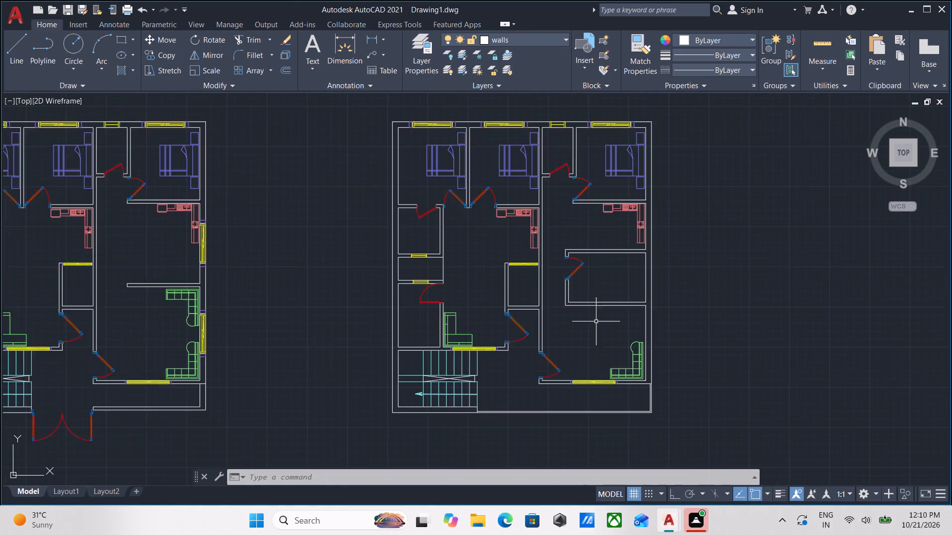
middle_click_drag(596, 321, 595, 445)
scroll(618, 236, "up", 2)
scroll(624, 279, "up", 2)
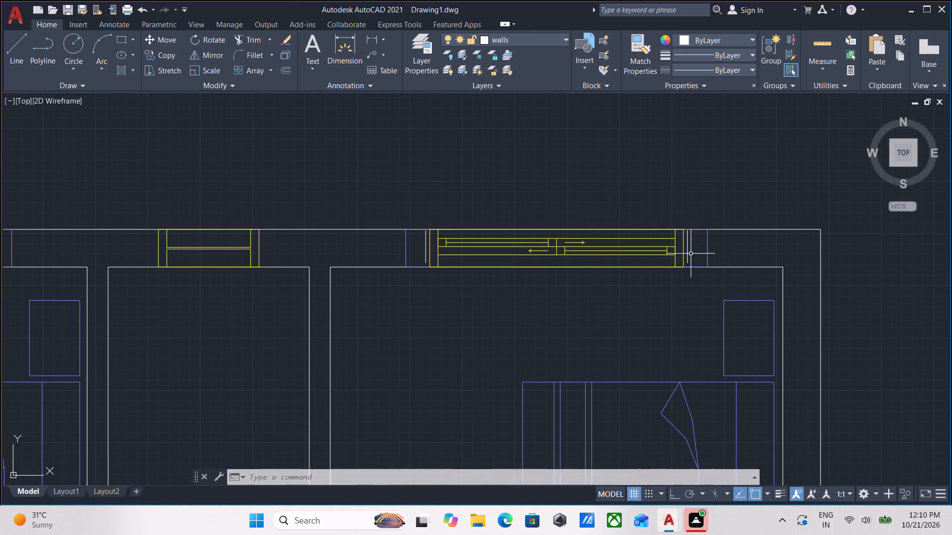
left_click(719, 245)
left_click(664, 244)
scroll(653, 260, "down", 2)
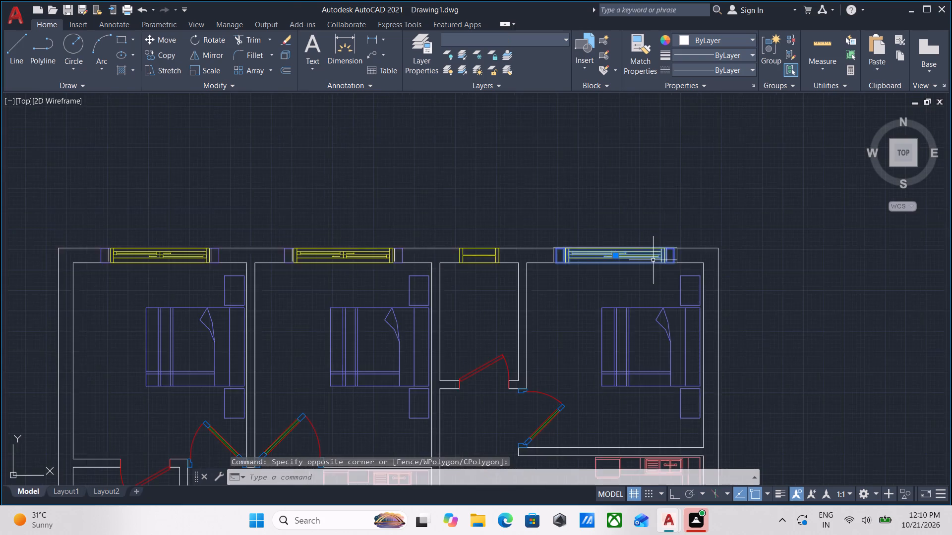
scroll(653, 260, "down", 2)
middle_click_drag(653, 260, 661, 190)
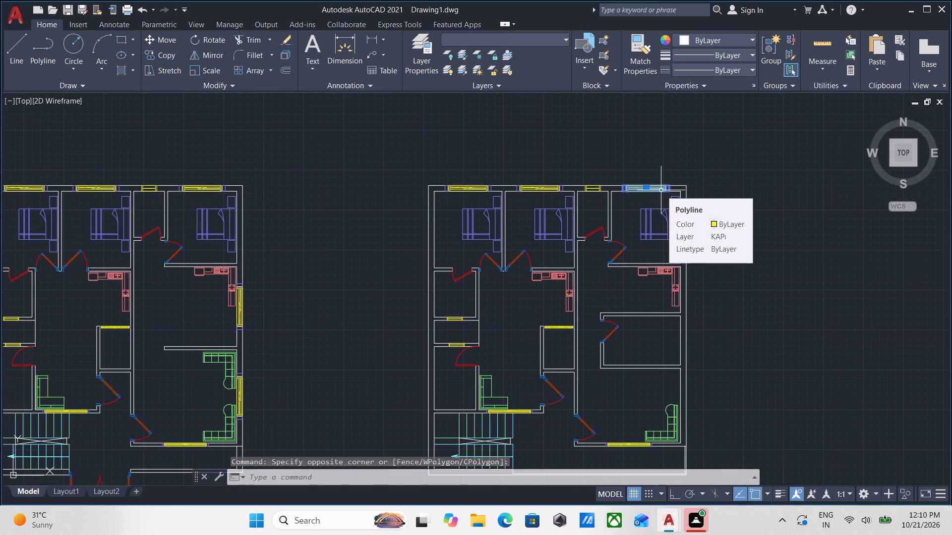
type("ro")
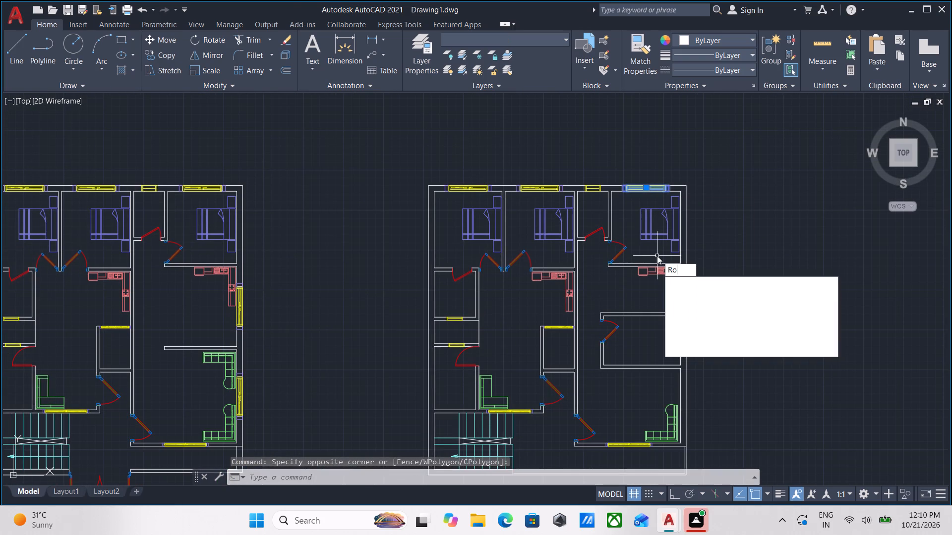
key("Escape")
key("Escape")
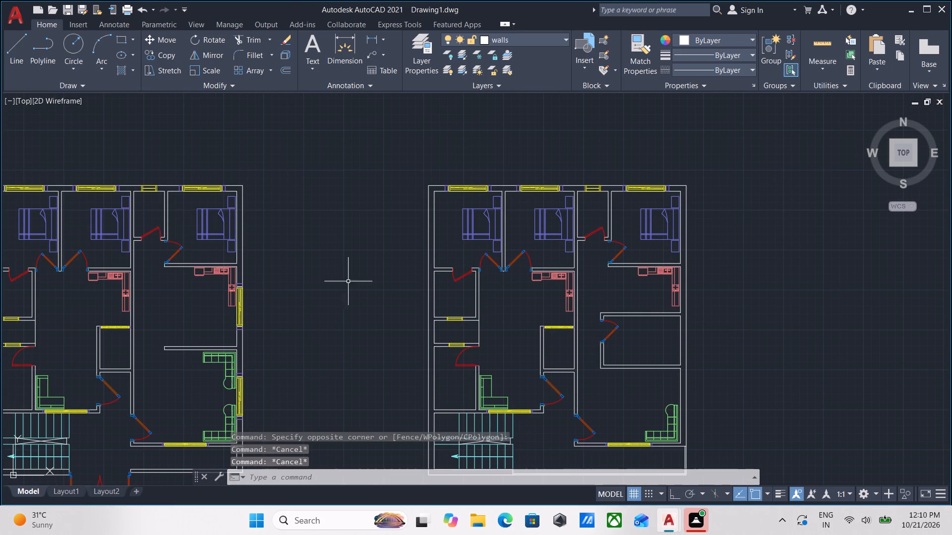
Copy the window in the original plan's kitchen outer wall to the midpoint of the new room's outer wall, using the window's inner-face midpoint as base.
scroll(236, 332, "up", 5)
left_click(236, 315)
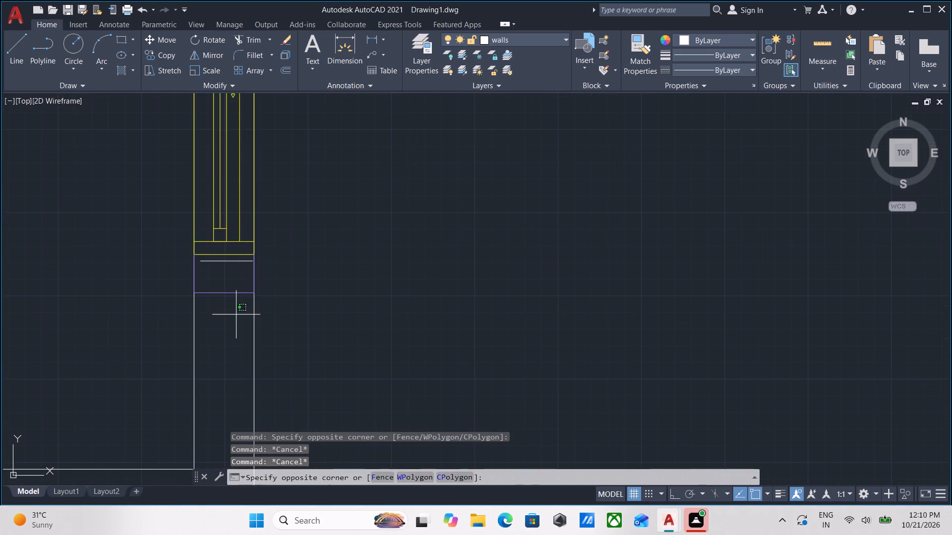
left_click(207, 259)
scroll(207, 259, "down", 2)
middle_click_drag(207, 259, 221, 305)
scroll(222, 306, "down", 3)
middle_click_drag(222, 306, 226, 320)
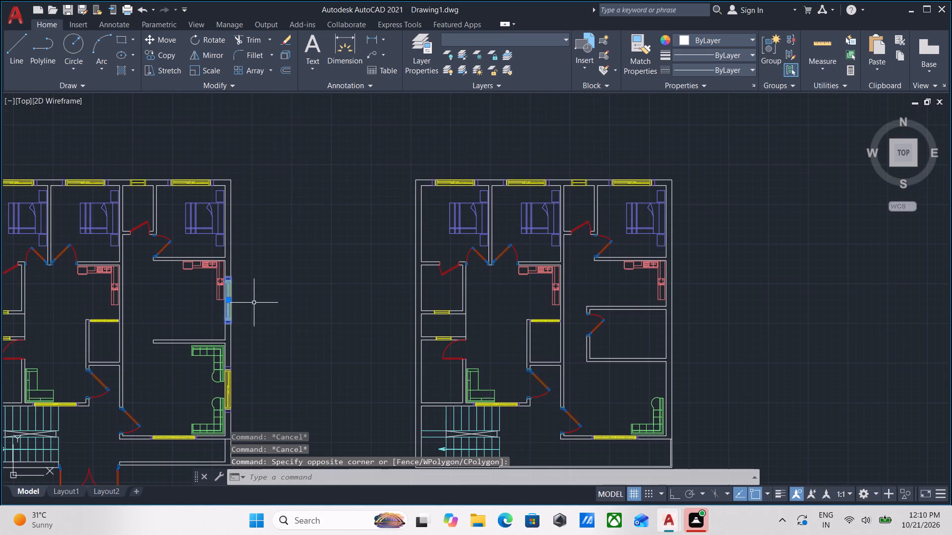
scroll(255, 302, "up", 1)
middle_click_drag(255, 302, 335, 313)
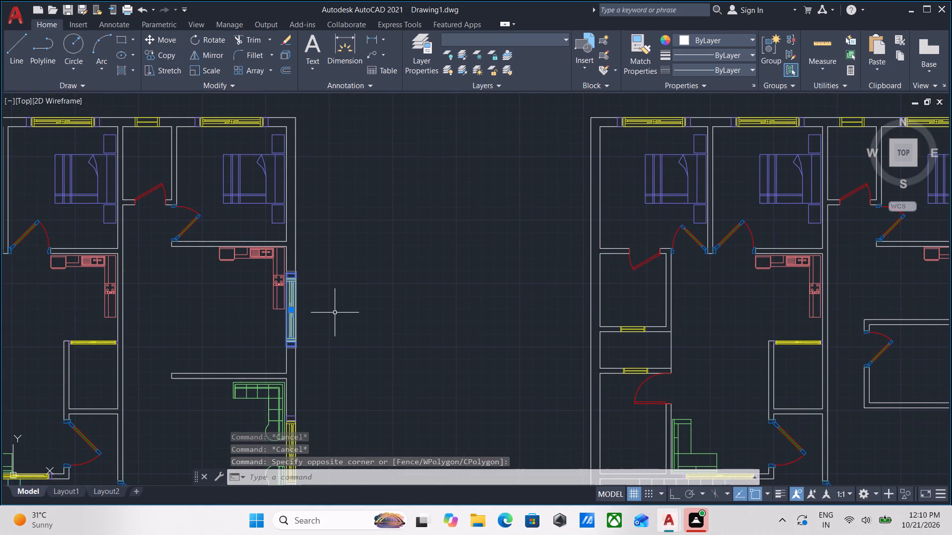
type("co")
key("Return")
scroll(319, 314, "up", 2)
scroll(261, 298, "up", 1)
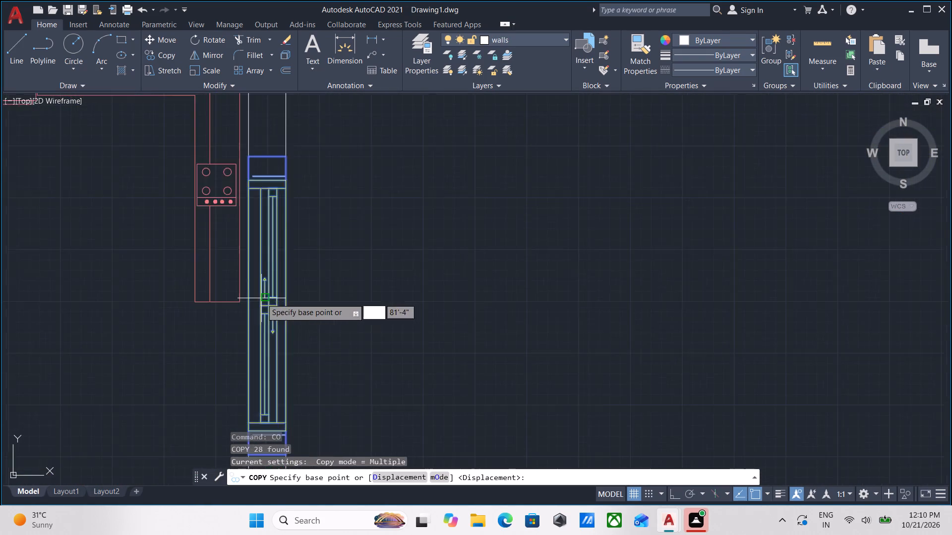
scroll(261, 298, "up", 1)
left_click(241, 308)
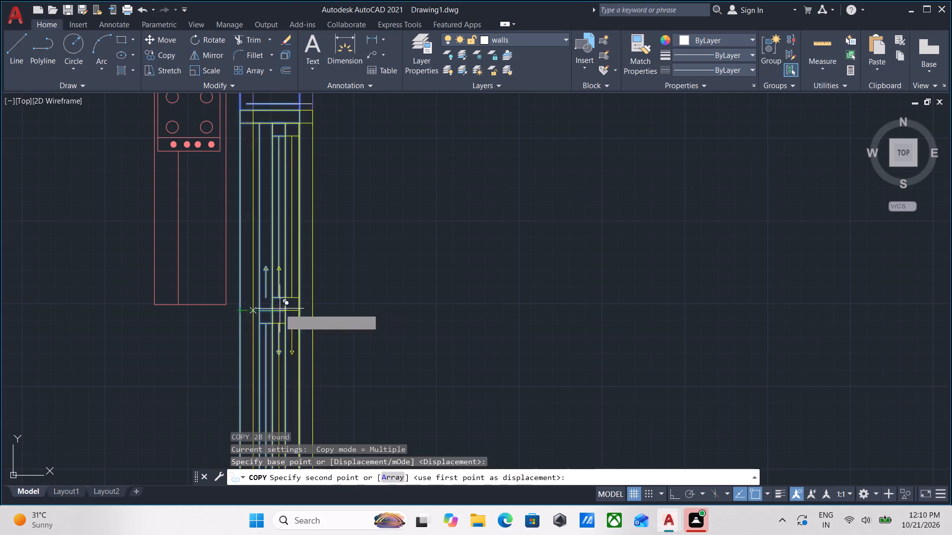
scroll(472, 320, "down", 1)
middle_click_drag(472, 320, 268, 287)
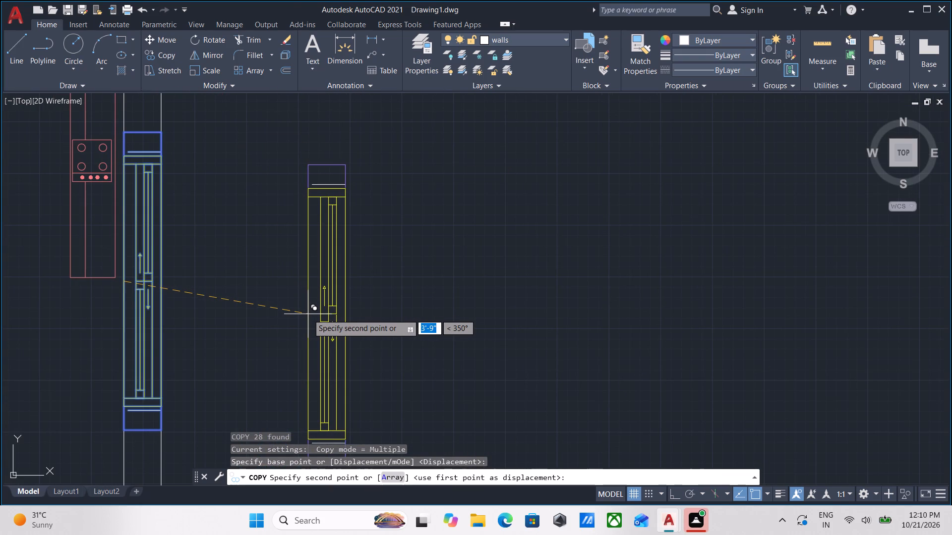
middle_click_drag(396, 322, 270, 228)
scroll(334, 253, "down", 3)
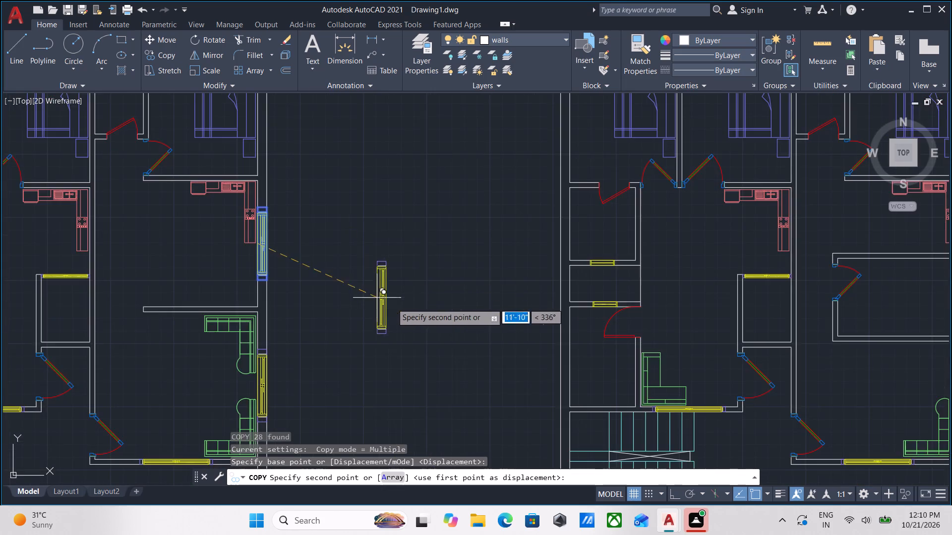
scroll(427, 302, "down", 1)
middle_click_drag(427, 302, 237, 266)
scroll(585, 273, "up", 2)
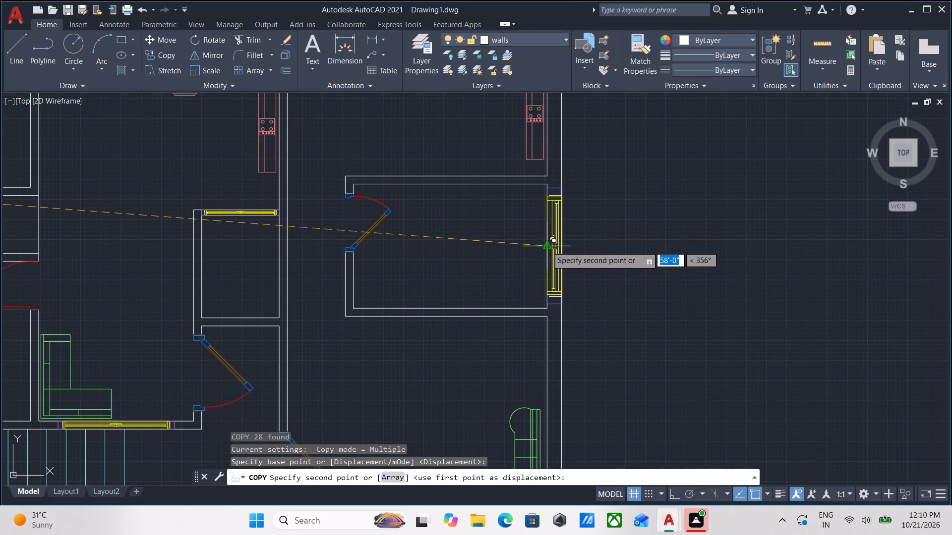
left_click(547, 246)
Place another copy of that window at the midpoint of the adjacent kitchen's outer wall and end the copy.
middle_click_drag(547, 246, 537, 406)
scroll(544, 289, "up", 2)
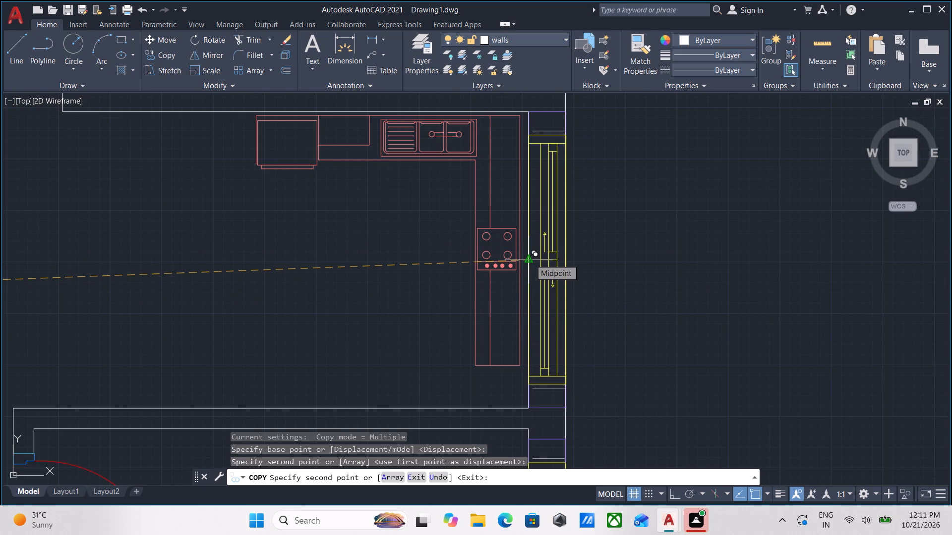
left_click(530, 259)
scroll(671, 281, "down", 2)
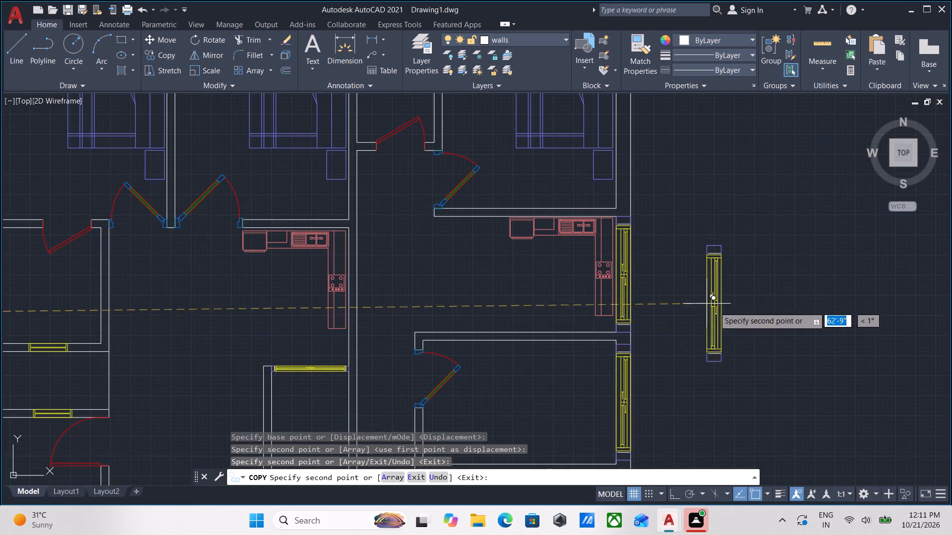
scroll(730, 317, "down", 1)
middle_click_drag(730, 317, 700, 288)
middle_click_drag(696, 285, 693, 242)
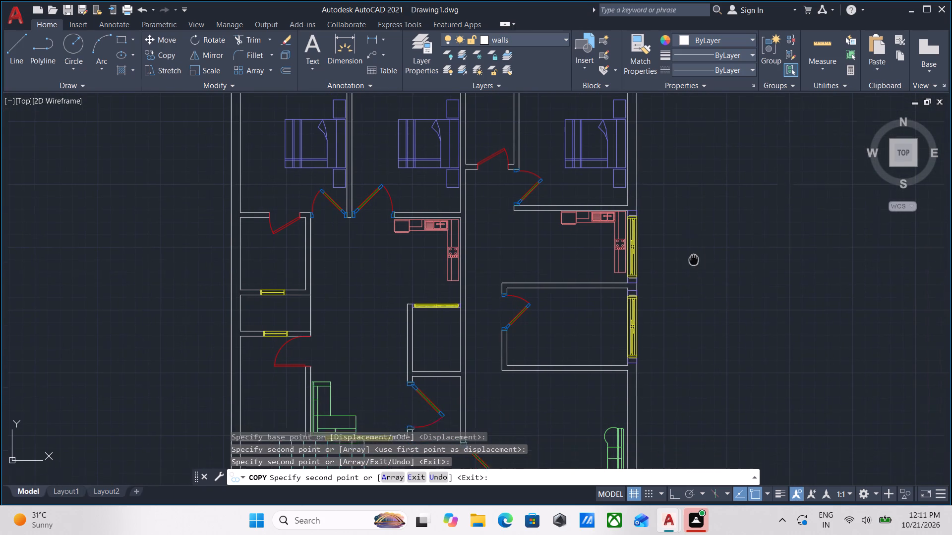
middle_click_drag(693, 242, 692, 214)
scroll(696, 296, "down", 1)
middle_click_drag(696, 298, 688, 250)
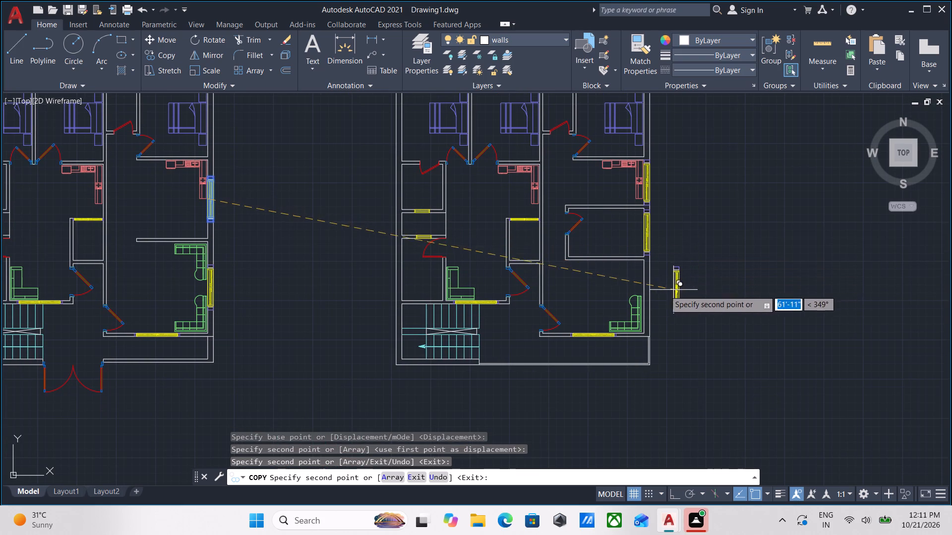
key("Escape")
Copy the bed with its two side tables from the bedroom beside the kitchen into the new room, with the headboard toward the window.
scroll(565, 252, "up", 1)
middle_click_drag(560, 264, 538, 373)
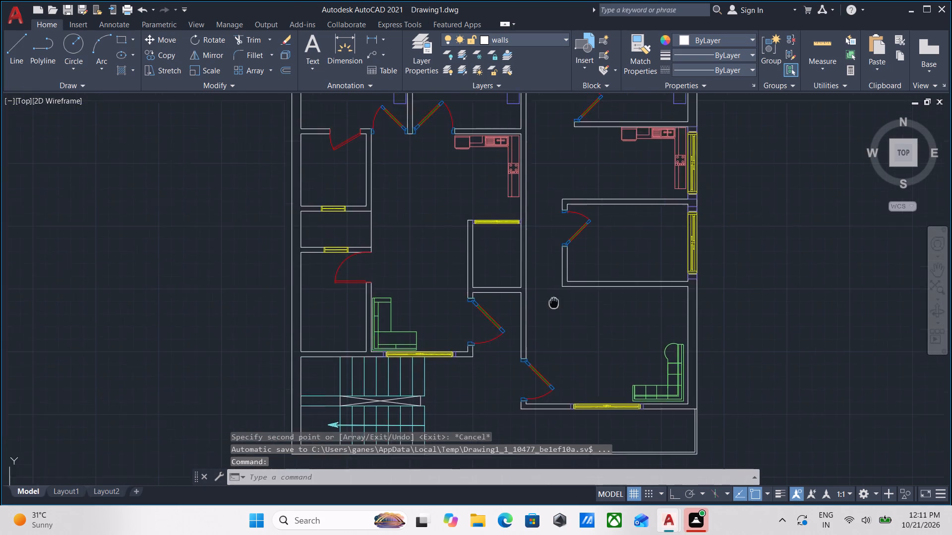
middle_click_drag(538, 373, 533, 395)
middle_click_drag(585, 205, 573, 275)
scroll(581, 271, "up", 2)
left_click(612, 270)
left_click(593, 201)
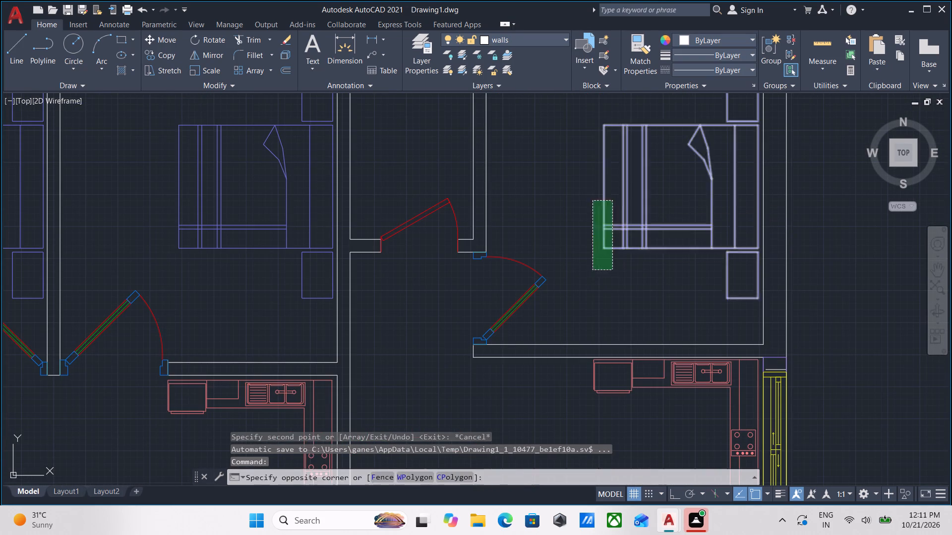
scroll(593, 201, "down", 1)
middle_click_drag(593, 201, 587, 264)
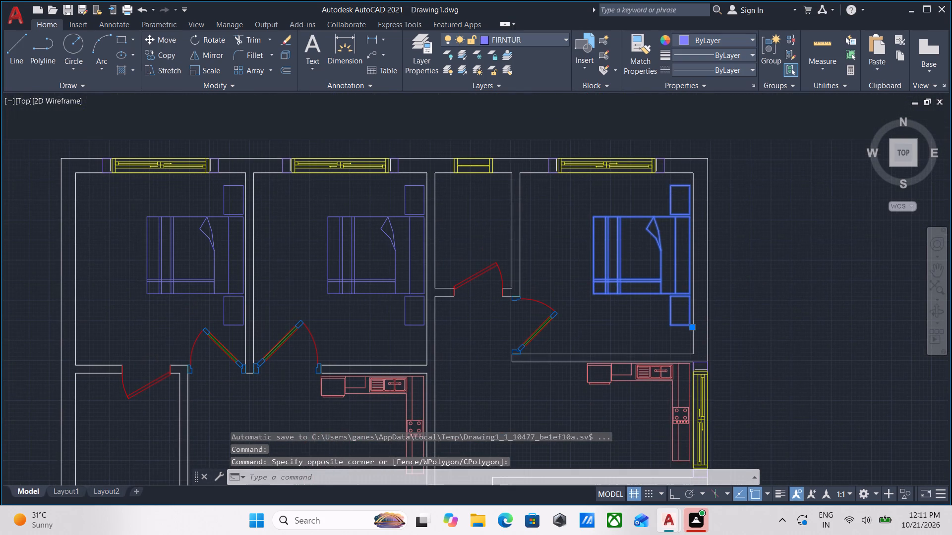
type("co")
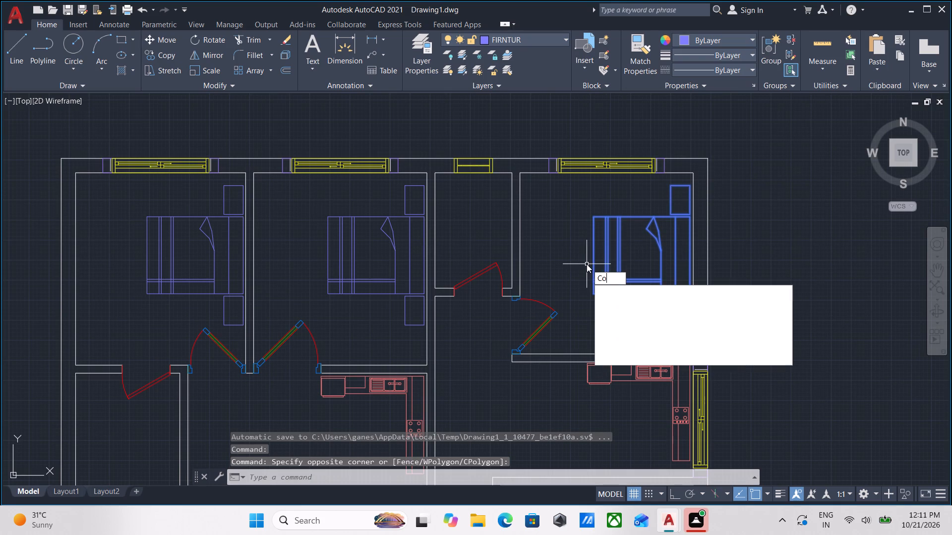
key("Return")
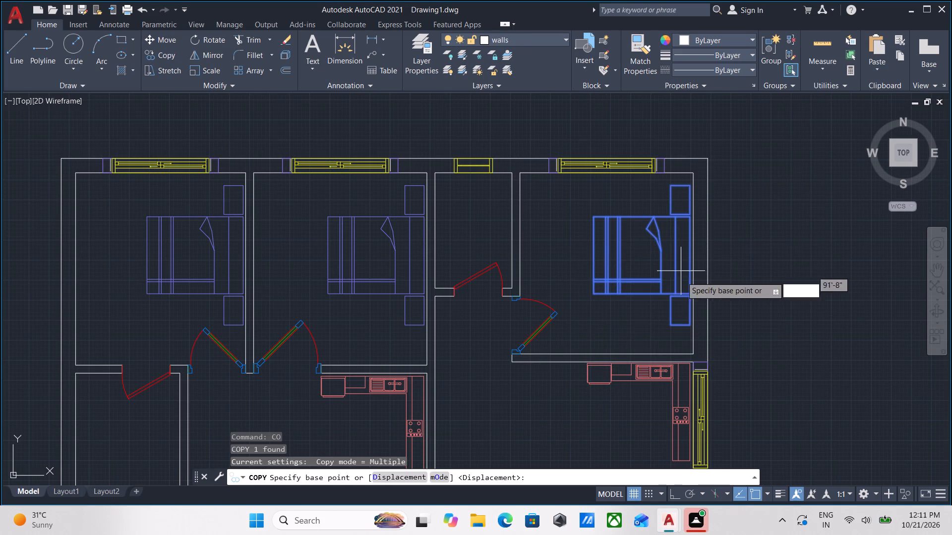
left_click(594, 294)
middle_click_drag(593, 438, 580, 245)
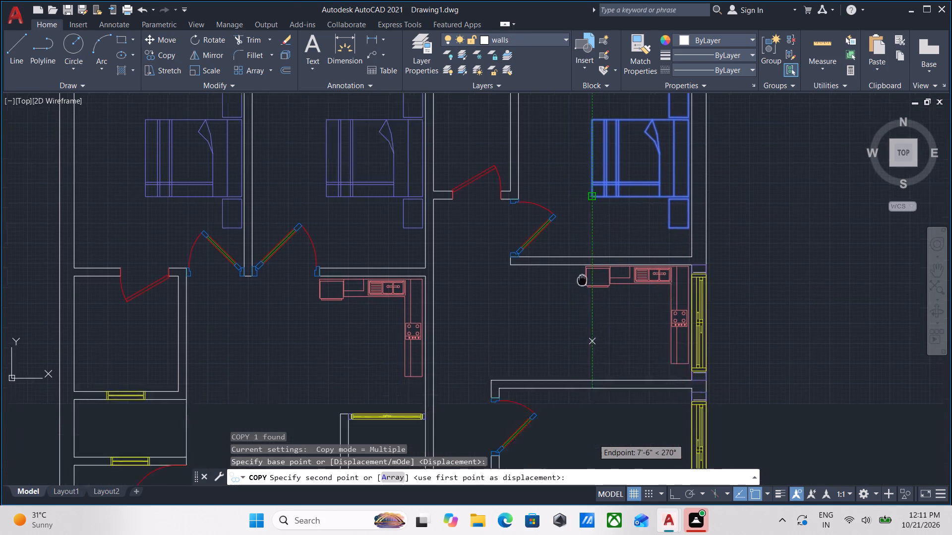
middle_click_drag(580, 245, 580, 201)
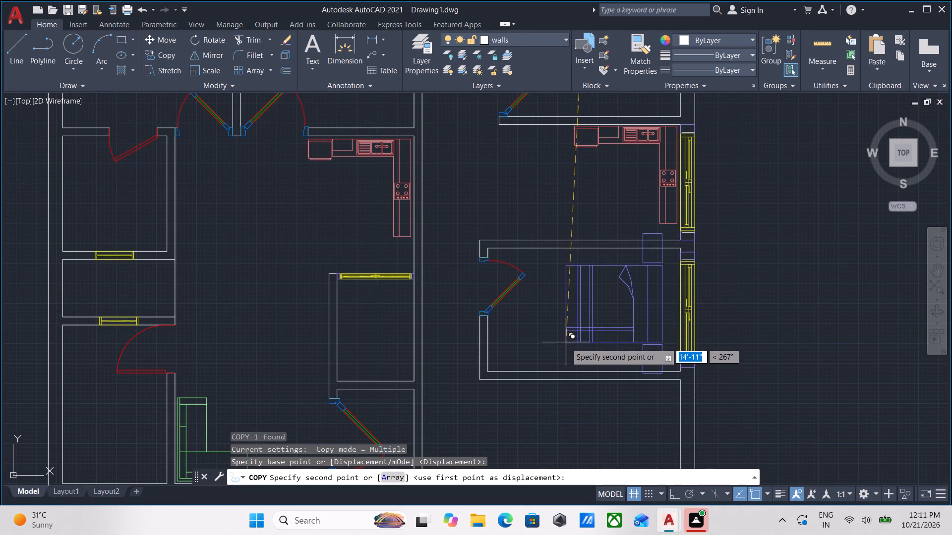
left_click(565, 346)
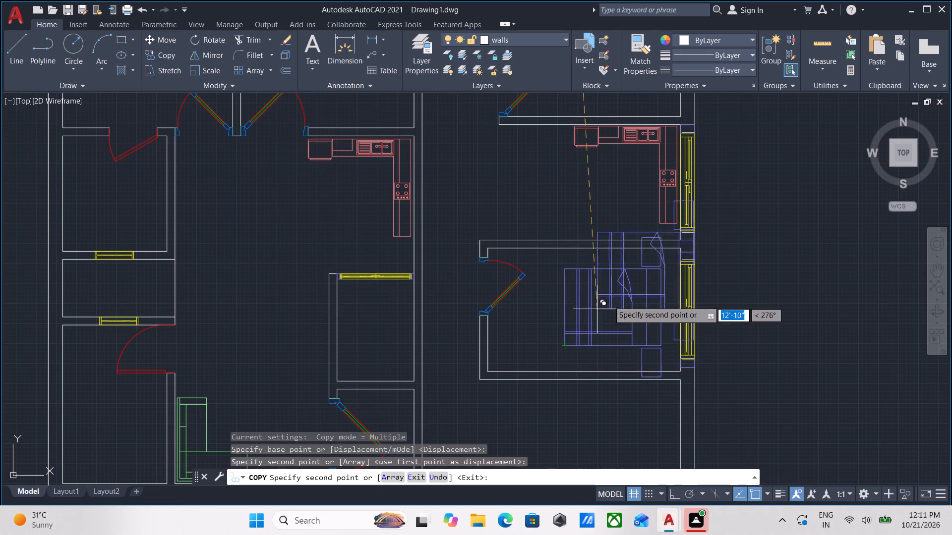
scroll(649, 299, "up", 1)
key("Escape")
Scale down the new room's bed and side tables by reference, using the bed's foot corner as base and its long edge as reference length.
left_click(688, 333)
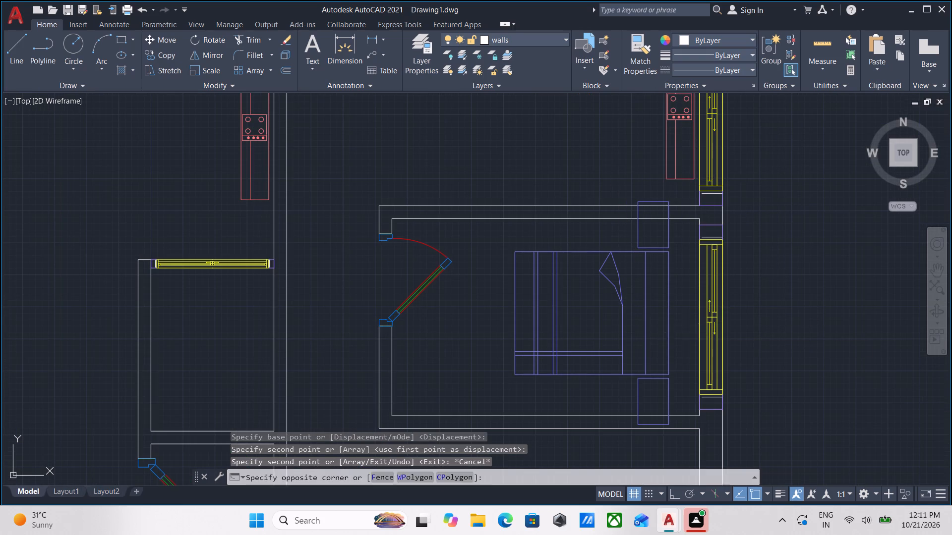
left_click(538, 315)
type("scale")
key("Return")
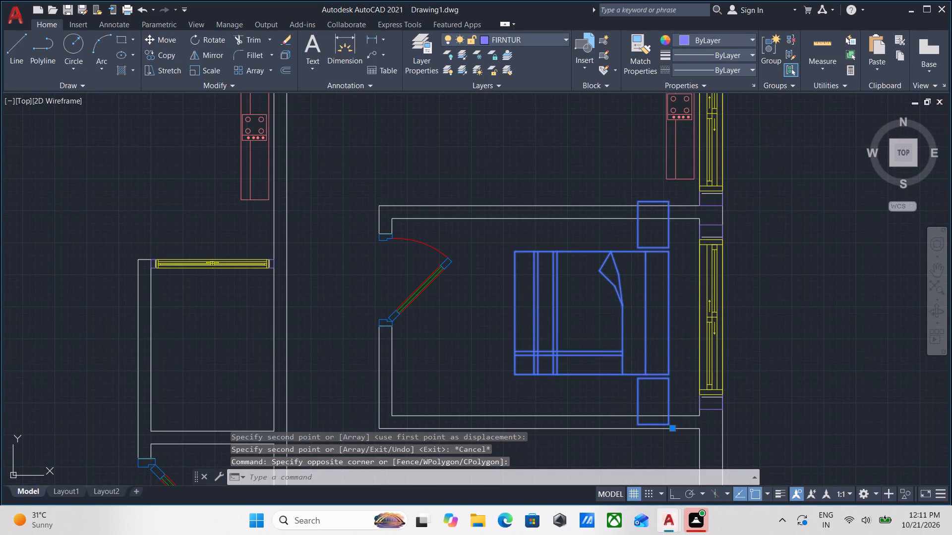
scroll(539, 361, "up", 2)
left_click(484, 384)
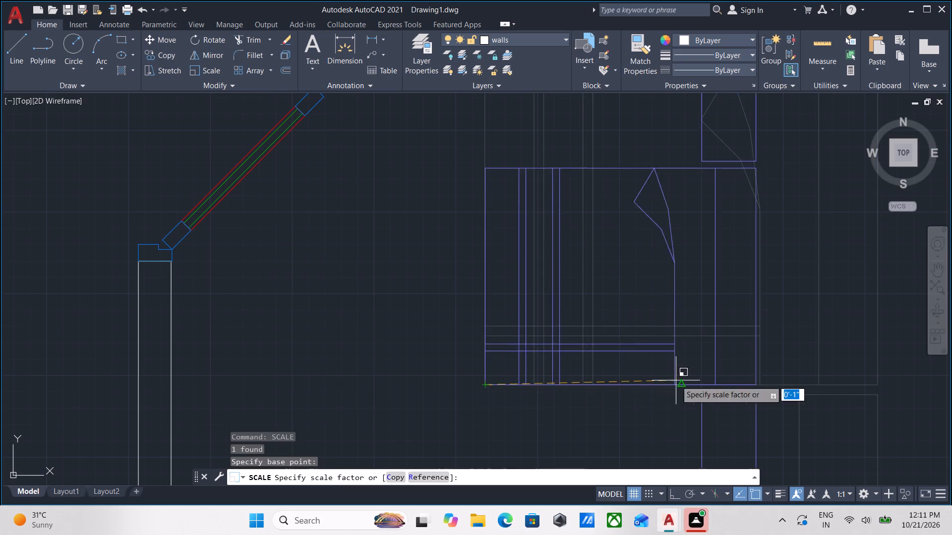
middle_click_drag(676, 380, 538, 377)
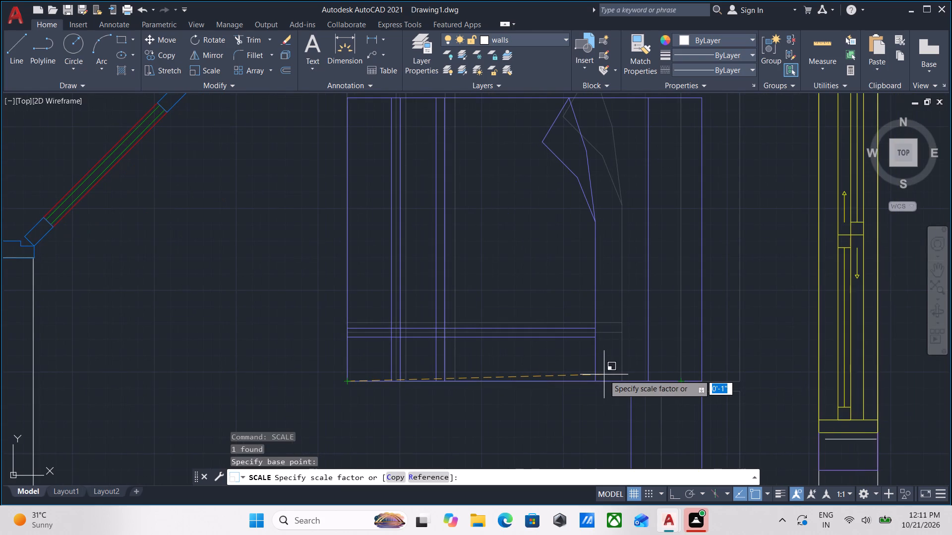
key("r")
key("Return")
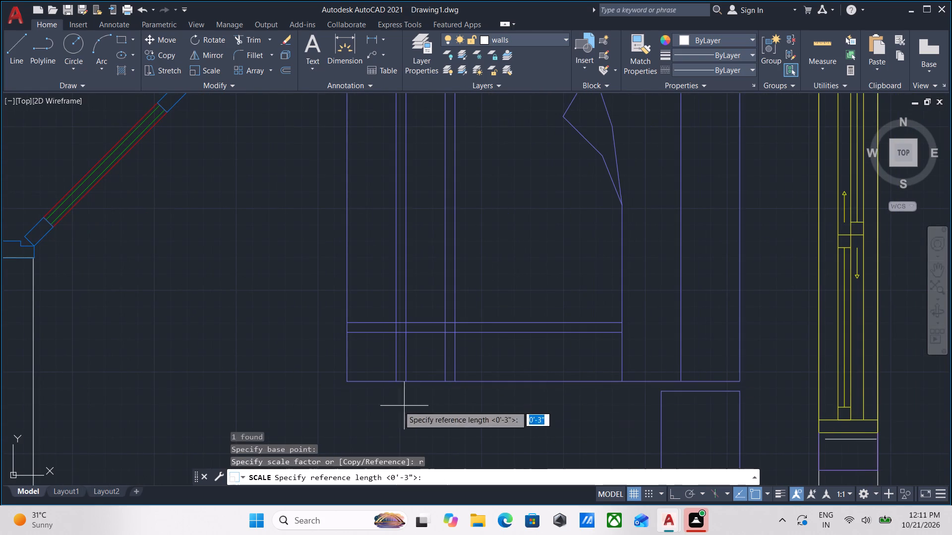
scroll(343, 397, "up", 1)
left_click(352, 374)
scroll(675, 368, "down", 1)
middle_click_drag(675, 368, 591, 368)
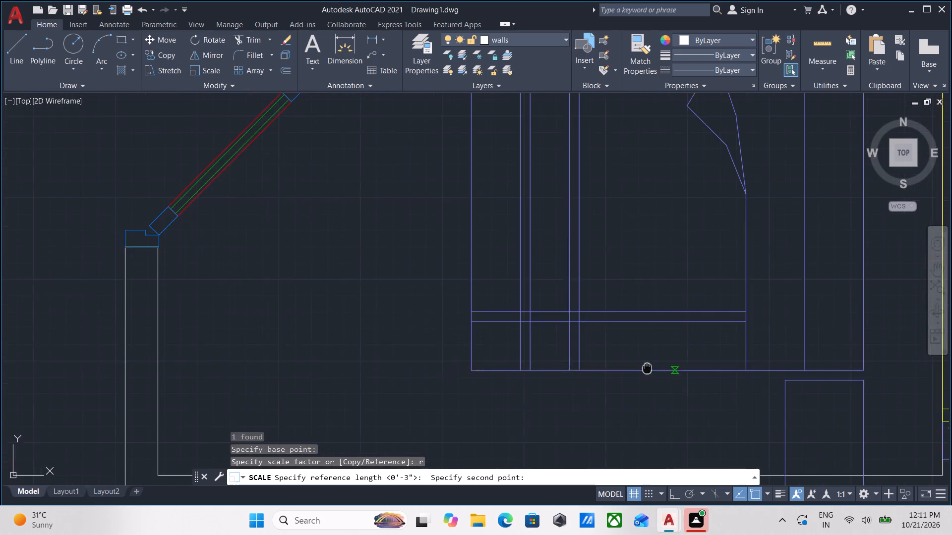
middle_click_drag(591, 368, 309, 369)
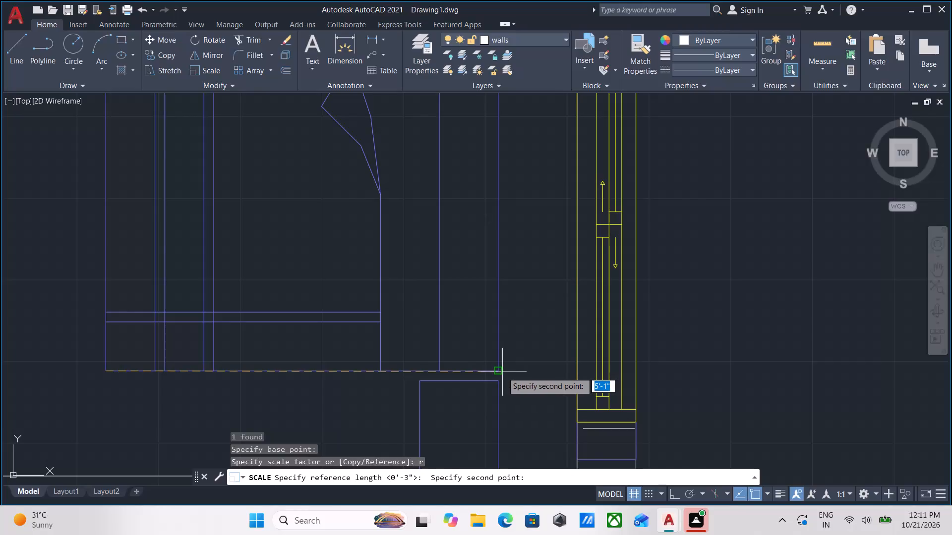
left_click(499, 371)
scroll(337, 359, "down", 2)
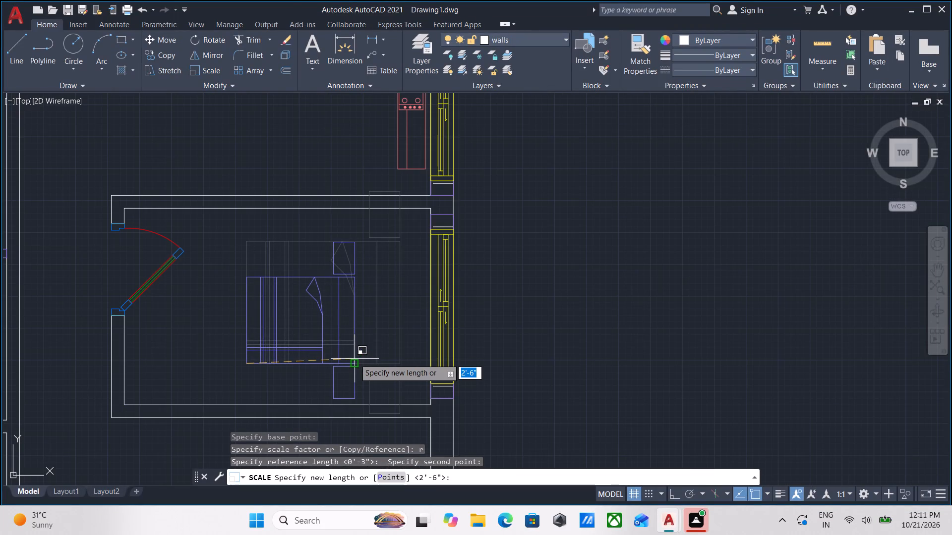
left_click(355, 359)
Move the bed and side tables about 2'-4" toward the new room's outer-wall window, using the headboard midpoint as base.
left_click_drag(367, 323, 350, 320)
left_click(303, 302)
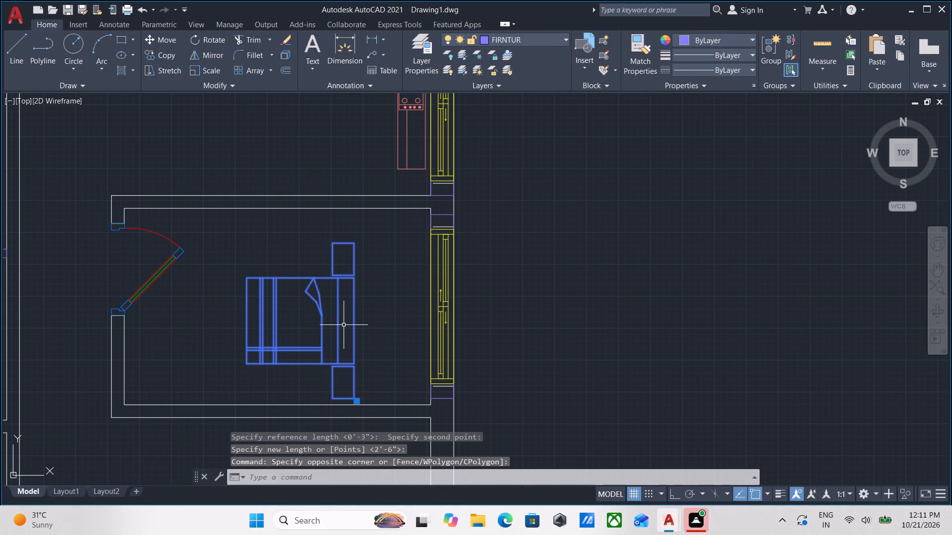
key("m")
key("Return")
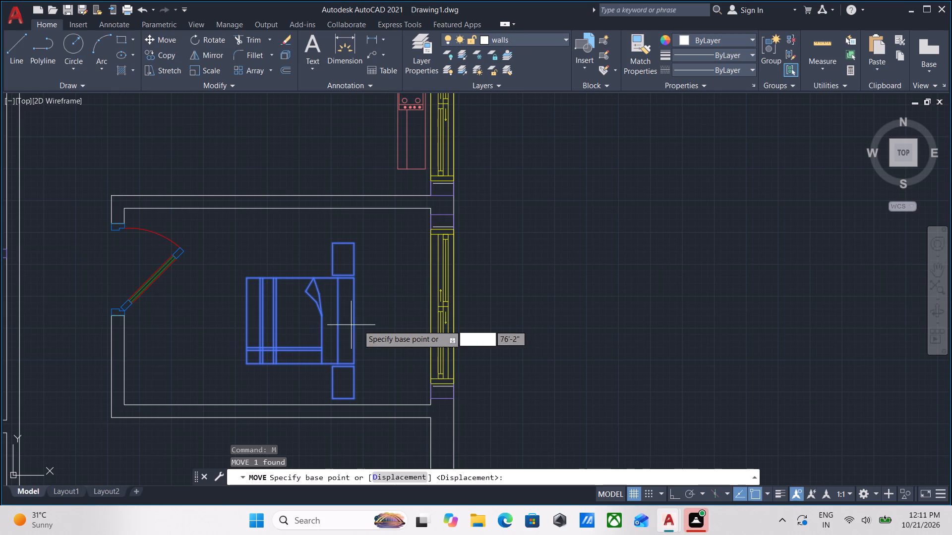
left_click(354, 321)
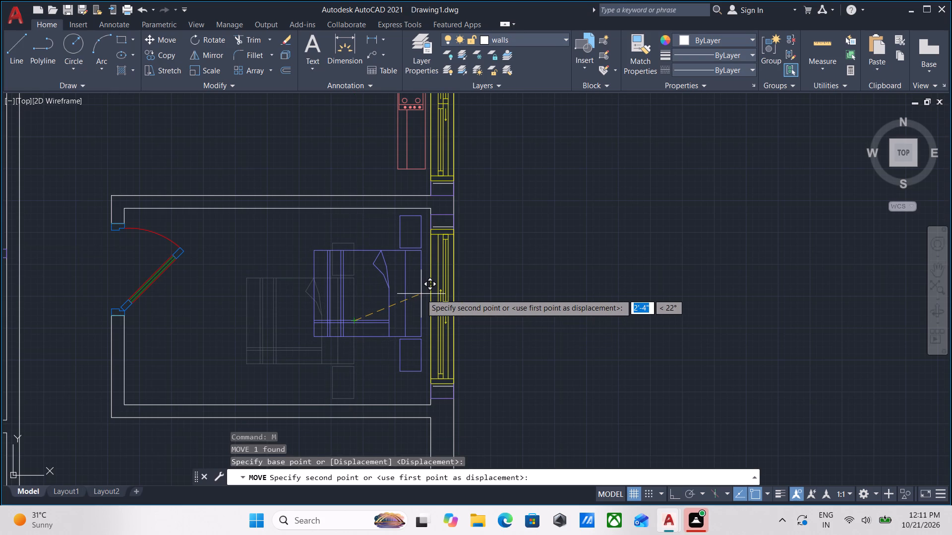
left_click(421, 294)
Look over the furnished new room, the front hall and the overall layout of both floor plans.
scroll(301, 299, "down", 2)
middle_click_drag(301, 299, 392, 325)
middle_click_drag(382, 303, 388, 341)
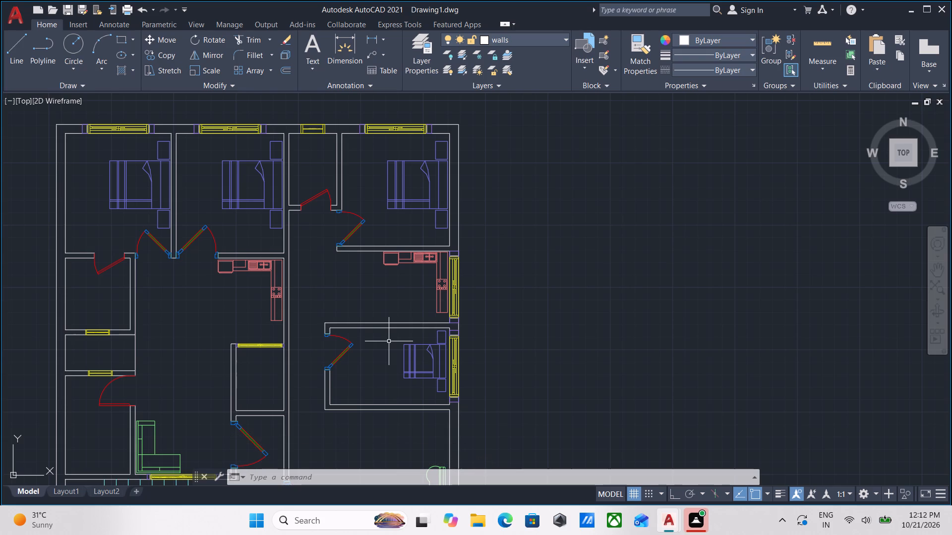
scroll(389, 341, "down", 2)
scroll(382, 421, "up", 4)
scroll(291, 424, "up", 1)
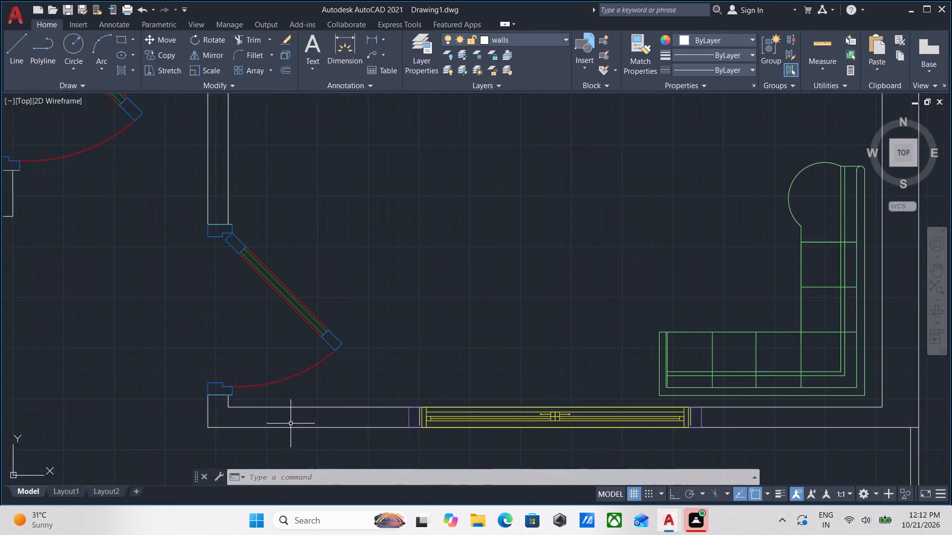
scroll(297, 421, "down", 2)
middle_click_drag(313, 408, 477, 389)
middle_click_drag(280, 462, 454, 413)
scroll(465, 372, "down", 1)
middle_click_drag(465, 372, 458, 426)
middle_click_drag(490, 417, 464, 481)
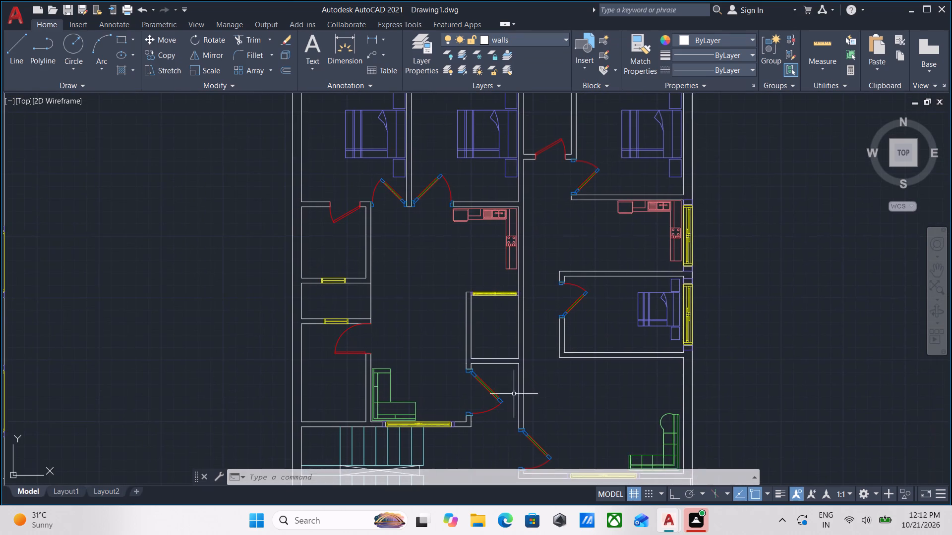
middle_click_drag(530, 372, 569, 454)
scroll(457, 361, "down", 1)
middle_click_drag(457, 361, 584, 258)
scroll(398, 316, "down", 1)
middle_click_drag(398, 316, 576, 273)
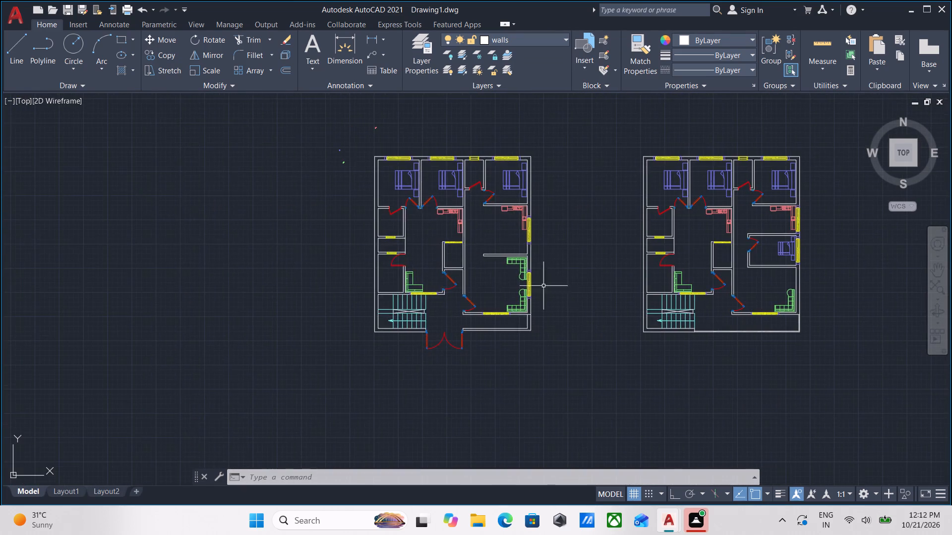
Set a 0.25 mm lineweight on the walls of both plans, gathered with Select Similar, excluding the crossed rectangle in the copied plan's stairs.
scroll(631, 331, "up", 1)
scroll(756, 355, "up", 2)
middle_click_drag(752, 356, 534, 368)
scroll(517, 312, "up", 1)
left_click_drag(612, 357, 606, 339)
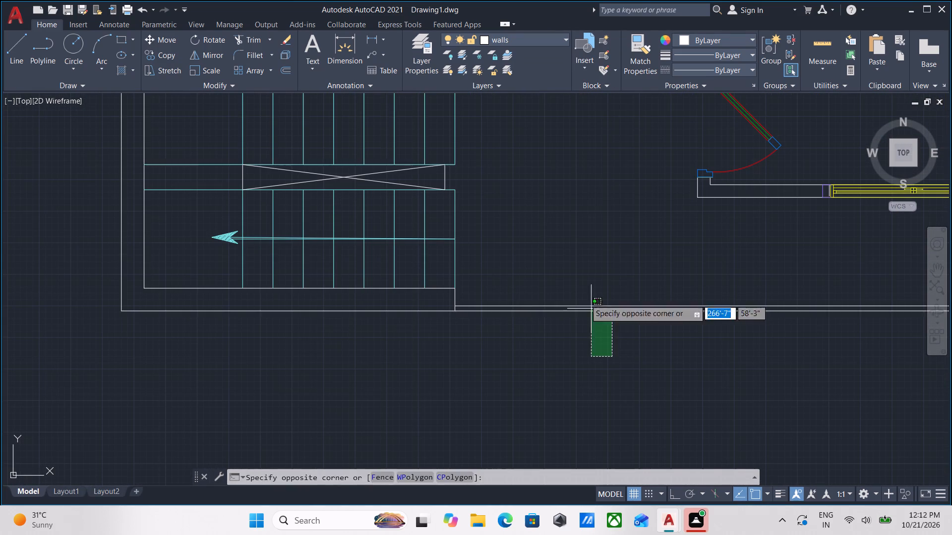
left_click(560, 268)
scroll(560, 268, "down", 1)
middle_click_drag(294, 303, 311, 513)
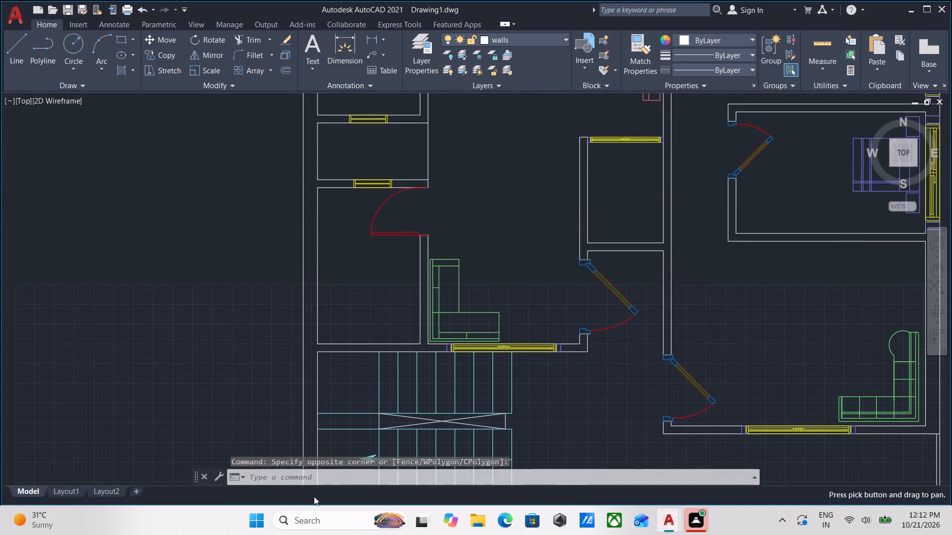
left_click(331, 368)
left_click(260, 269)
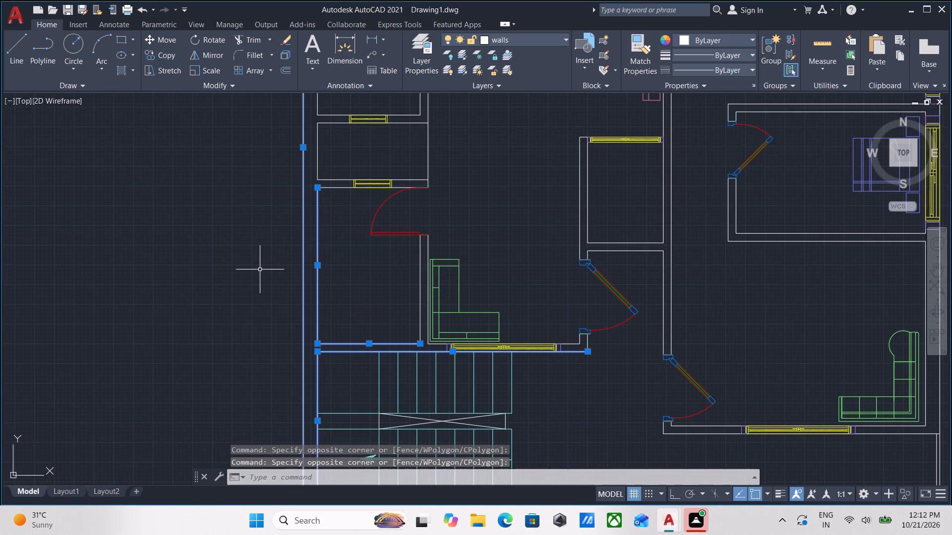
right_click(260, 269)
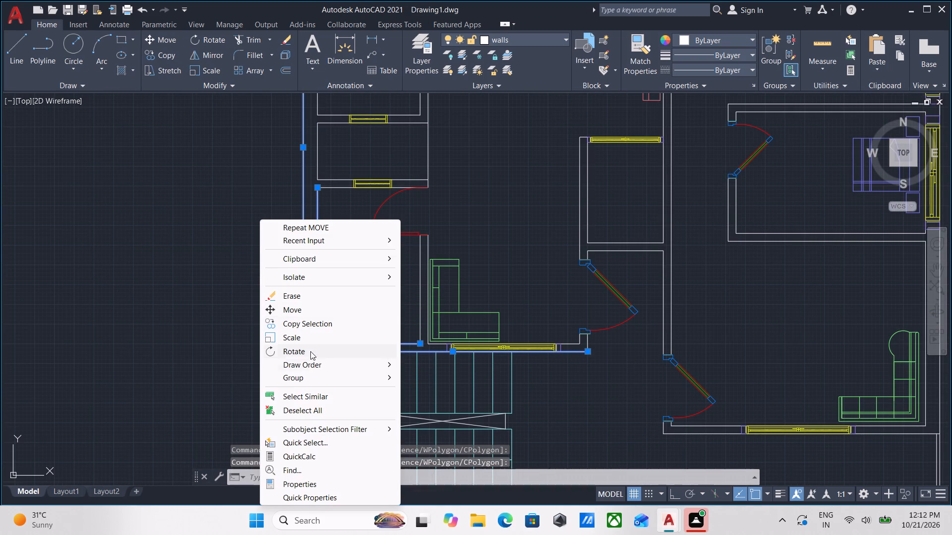
left_click(325, 397)
scroll(325, 397, "down", 2)
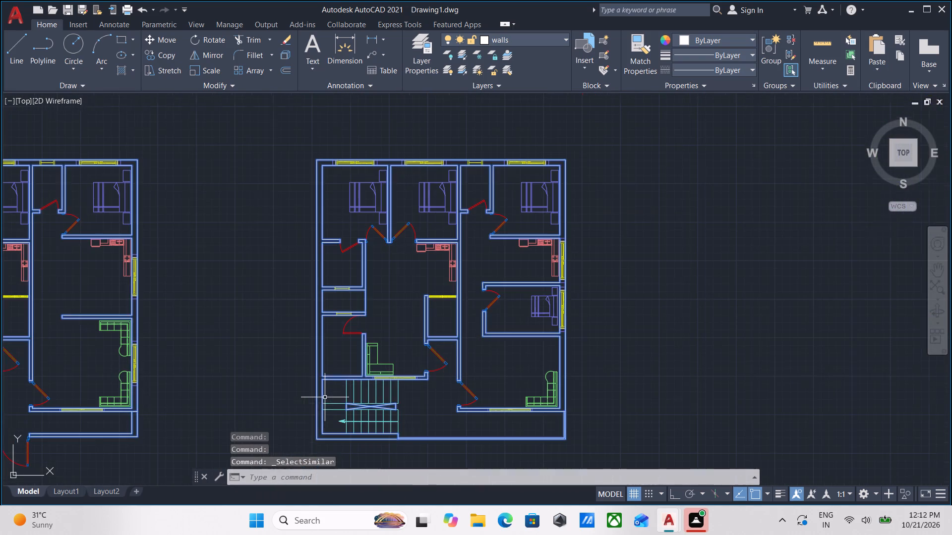
scroll(612, 460, "up", 2)
middle_click_drag(398, 381, 466, 534)
scroll(448, 321, "down", 2)
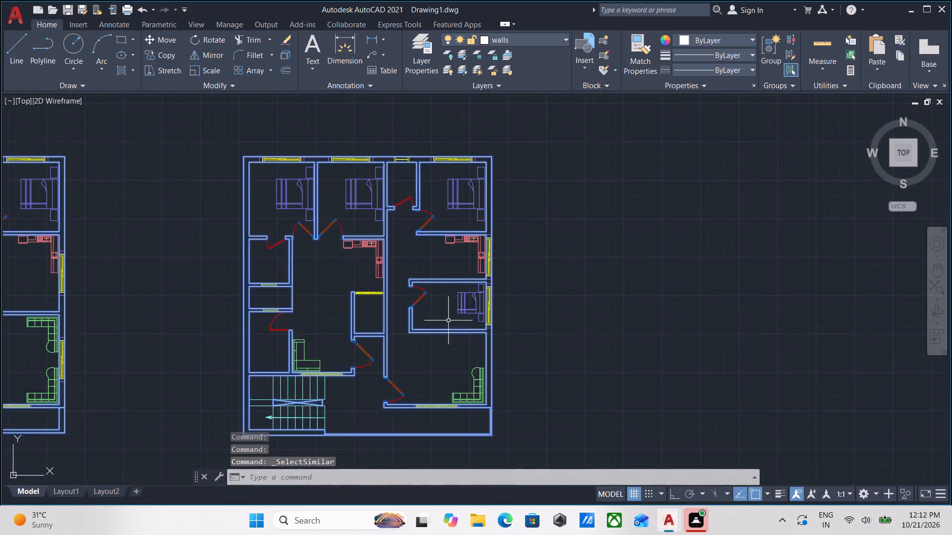
middle_click_drag(449, 326, 482, 386)
middle_click_drag(333, 280, 374, 129)
scroll(376, 298, "up", 1)
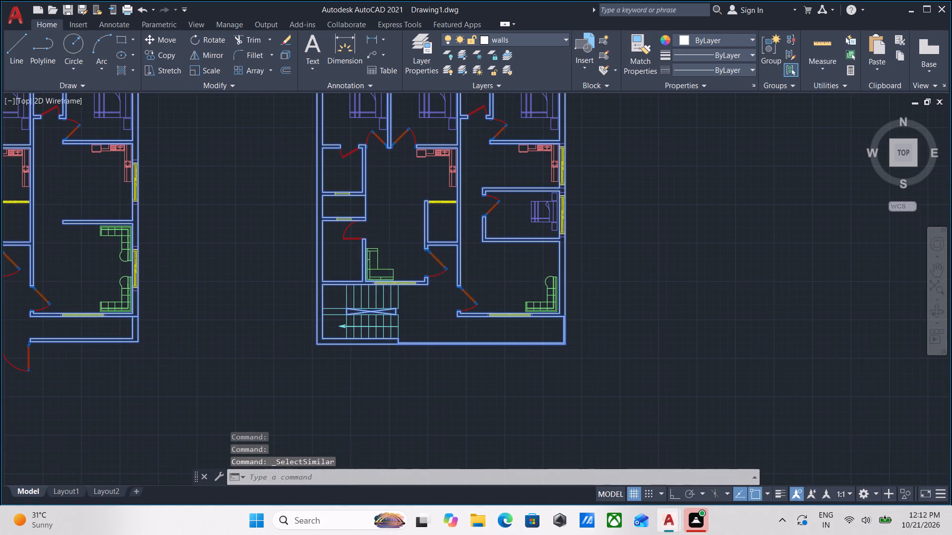
scroll(378, 299, "up", 1)
scroll(455, 302, "down", 1)
middle_click_drag(455, 302, 439, 360)
scroll(450, 339, "down", 1)
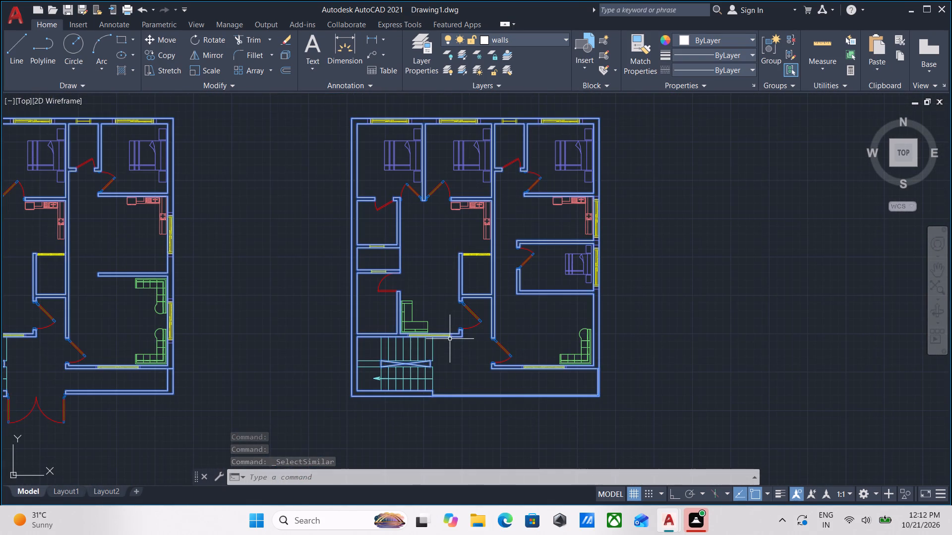
middle_click_drag(464, 329, 527, 269)
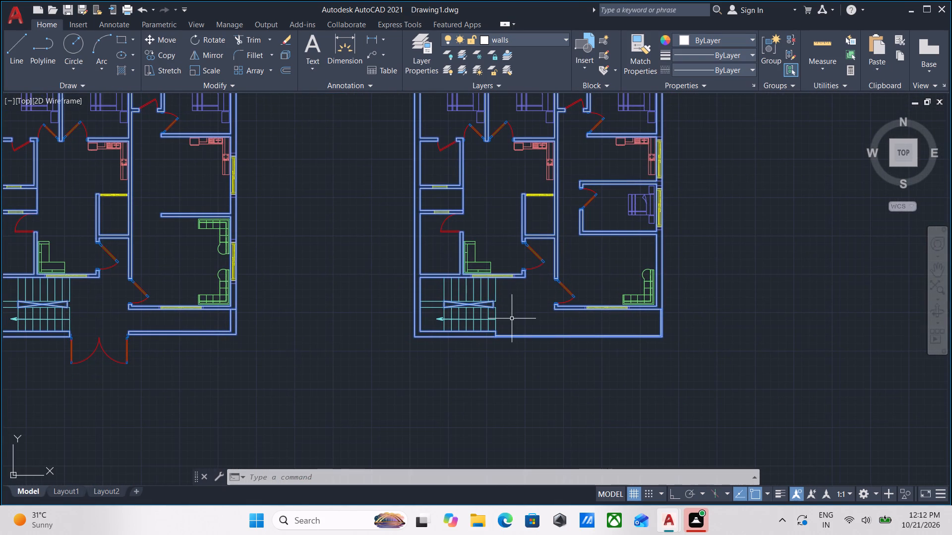
scroll(524, 331, "up", 2)
left_click(295, 244, "shift")
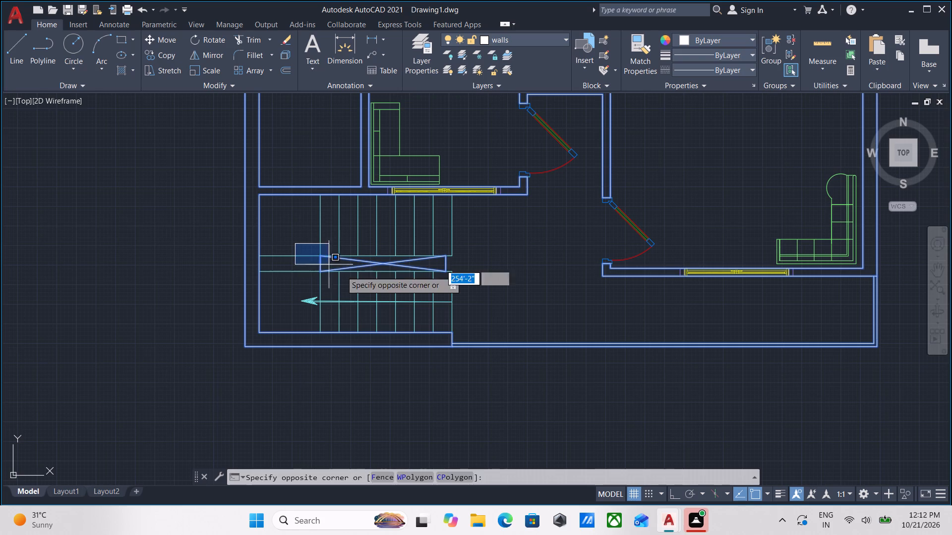
left_click(476, 285, "shift")
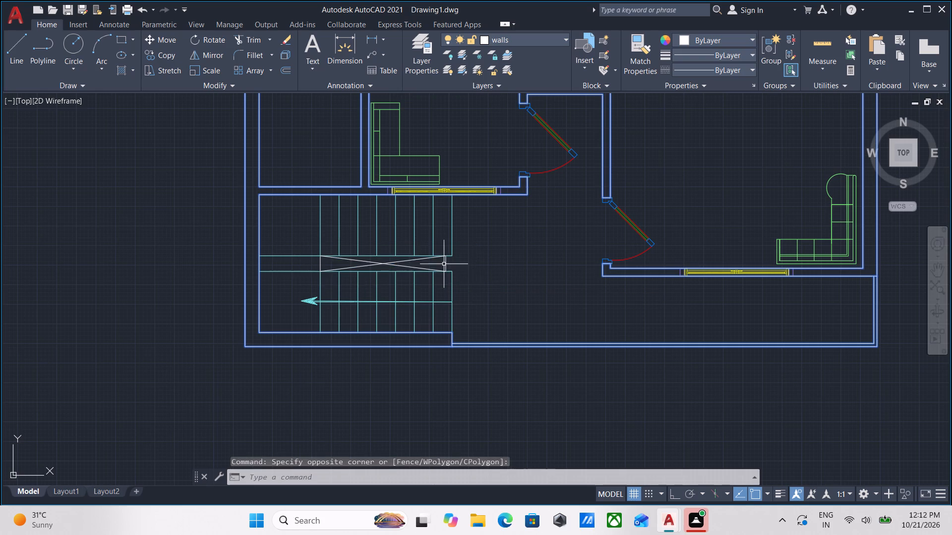
scroll(444, 263, "up", 2, "shift")
scroll(481, 268, "down", 4)
middle_click_drag(552, 278, 474, 319)
middle_click_drag(552, 285, 488, 393)
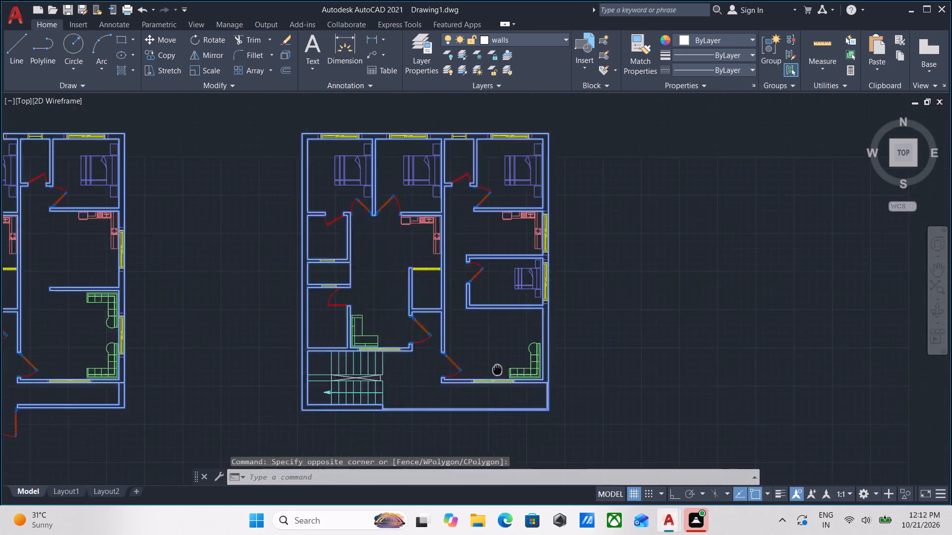
middle_click_drag(488, 393, 480, 449)
scroll(525, 300, "up", 2)
scroll(498, 386, "up", 2)
scroll(396, 331, "down", 1)
middle_click_drag(396, 331, 437, 390)
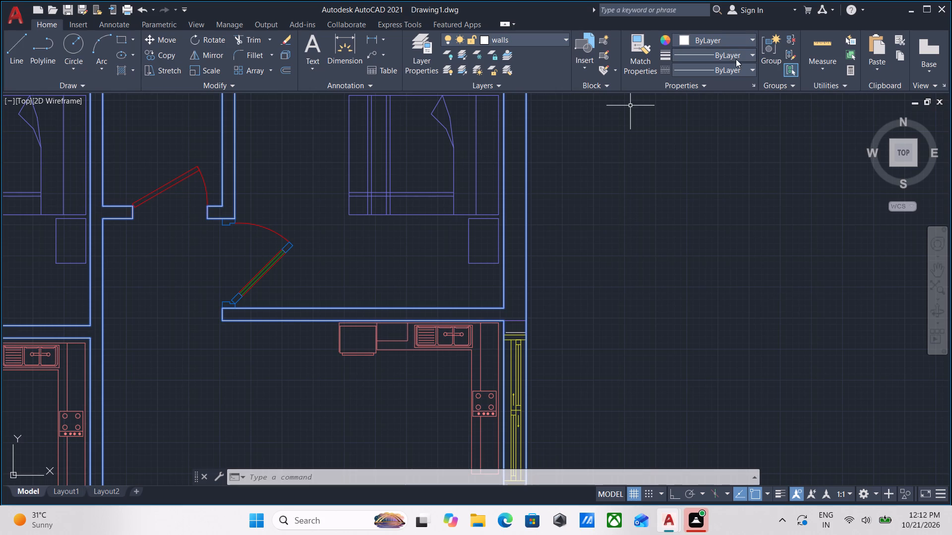
left_click(738, 57)
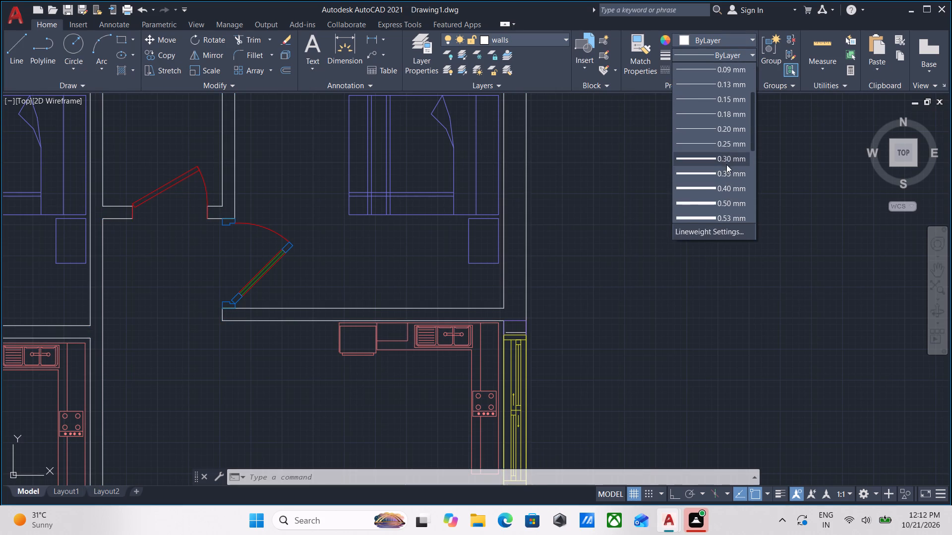
left_click(725, 141)
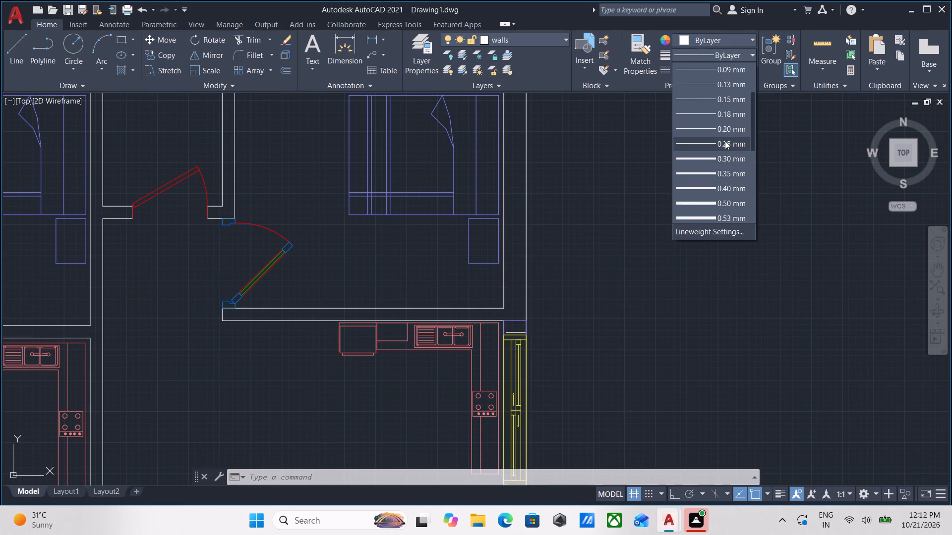
scroll(504, 244, "down", 3)
key("Escape")
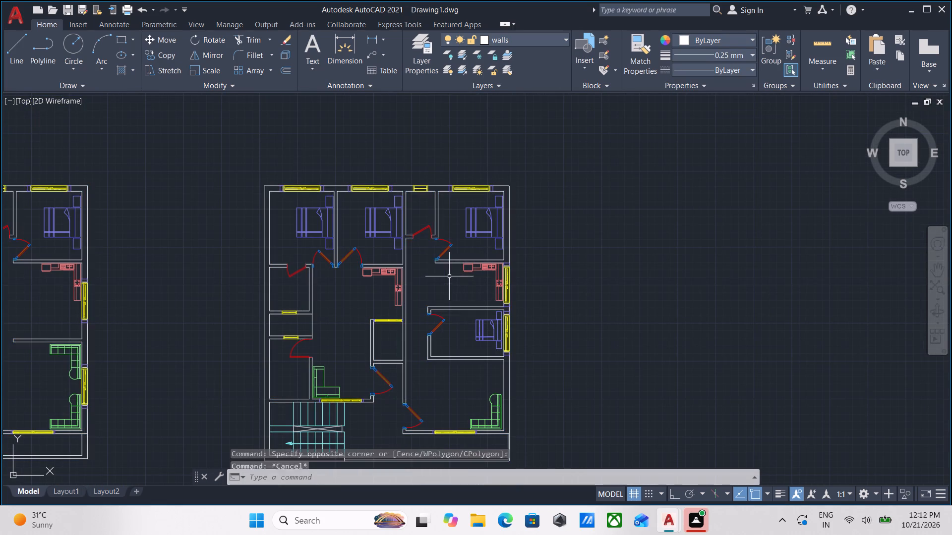
Examine the walls around the original plan's staircase and compare the two complete floor plans side by side.
scroll(401, 274, "up", 3)
scroll(453, 319, "up", 2)
scroll(434, 309, "down", 5)
middle_click_drag(434, 309, 741, 169)
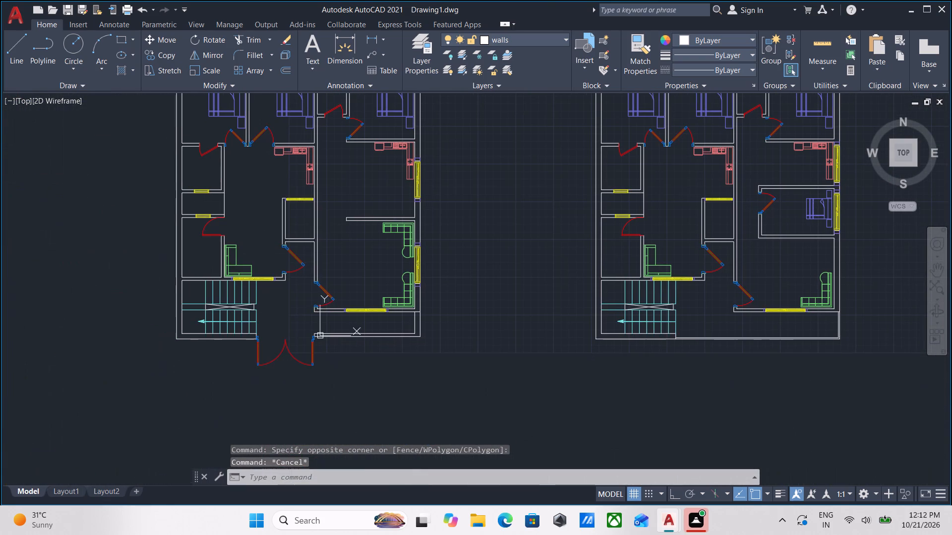
scroll(178, 341, "up", 3)
scroll(225, 317, "up", 2)
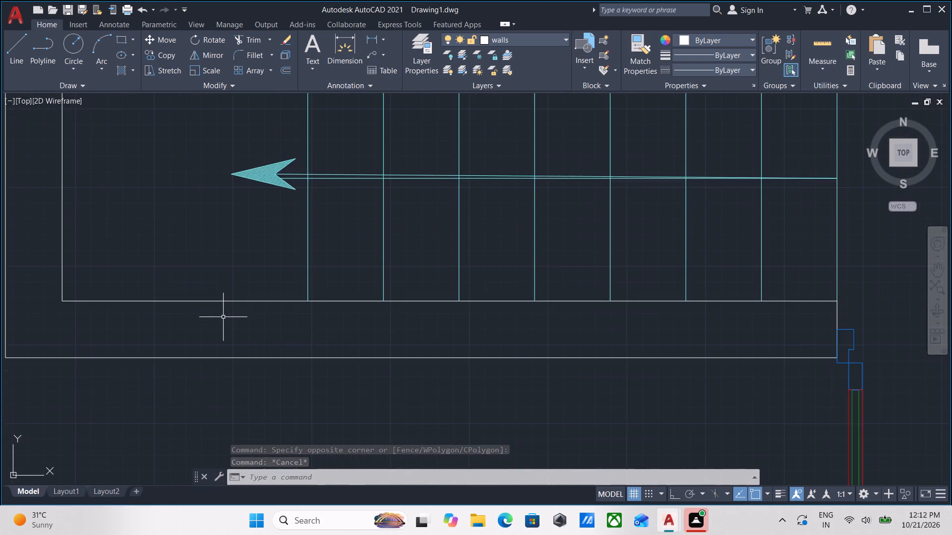
scroll(224, 316, "down", 3)
scroll(313, 295, "down", 2)
middle_click_drag(309, 302, 250, 365)
middle_click_drag(403, 267, 340, 331)
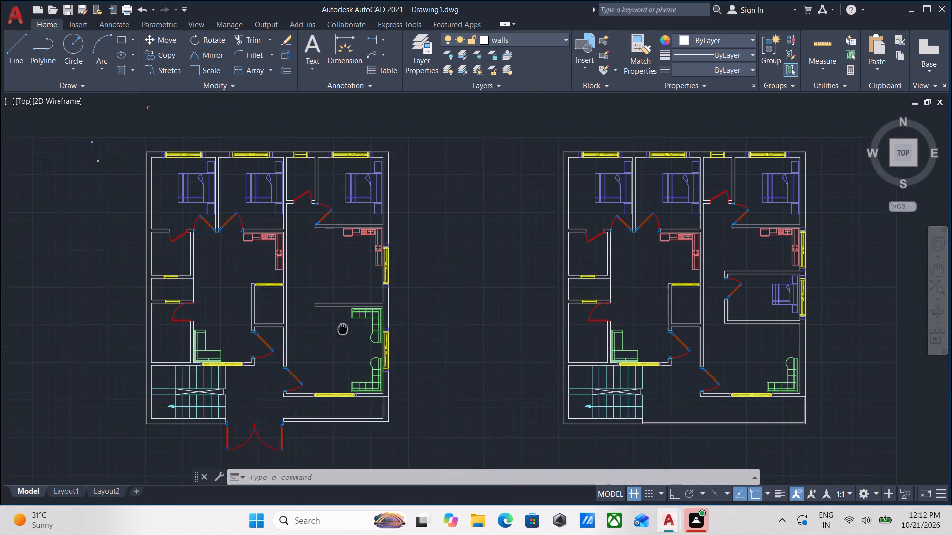
middle_click_drag(340, 331, 339, 332)
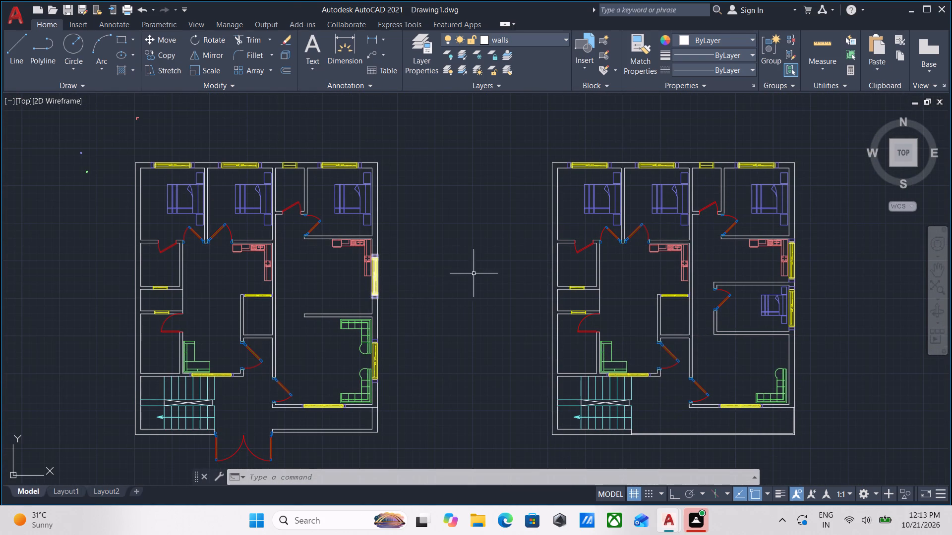
Examine both floor plans, comparing the copied plan's thin front wall with the original plan's layout.
middle_click_drag(562, 312, 524, 225)
middle_click_drag(51, 286, 161, 416)
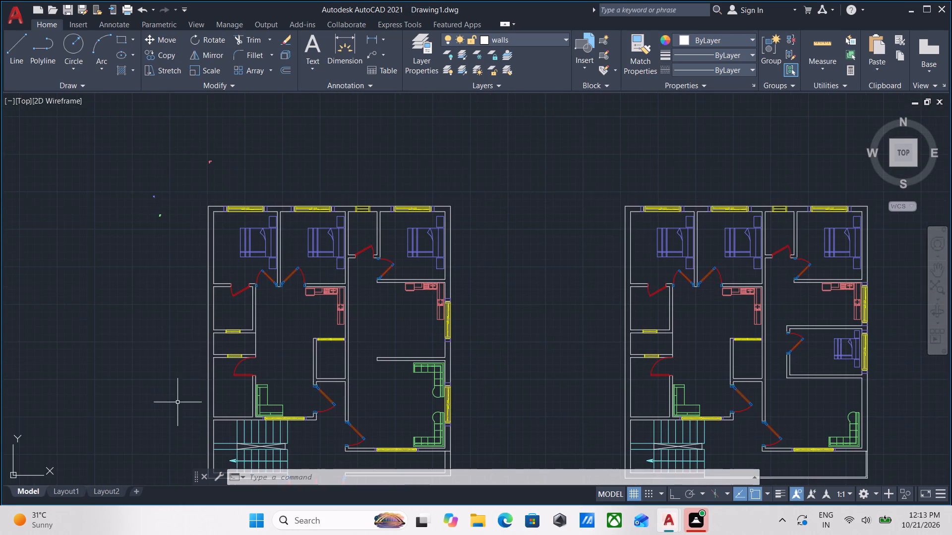
scroll(272, 310, "down", 1)
middle_click_drag(272, 310, 262, 217)
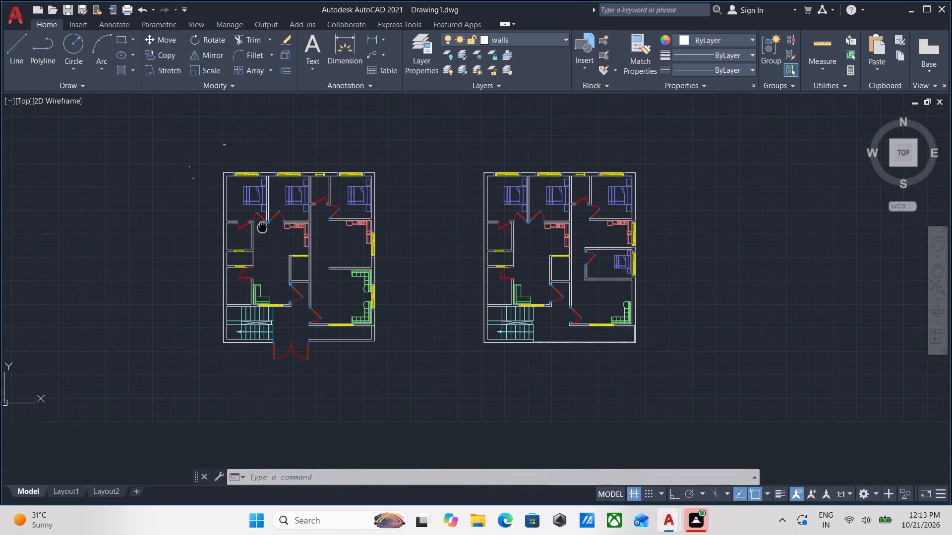
middle_click_drag(262, 217, 262, 214)
scroll(524, 365, "up", 1)
scroll(637, 285, "up", 2)
middle_click_drag(646, 283, 463, 284)
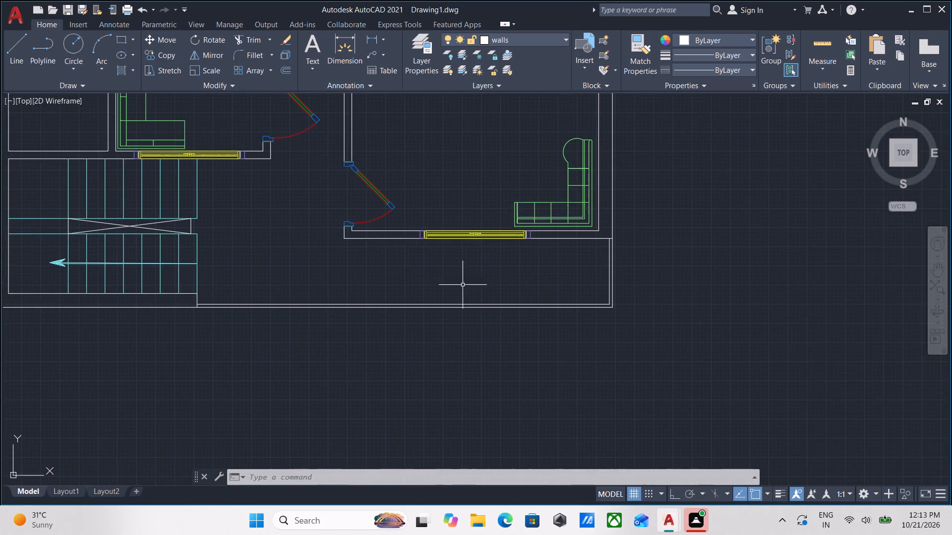
scroll(470, 296, "up", 3)
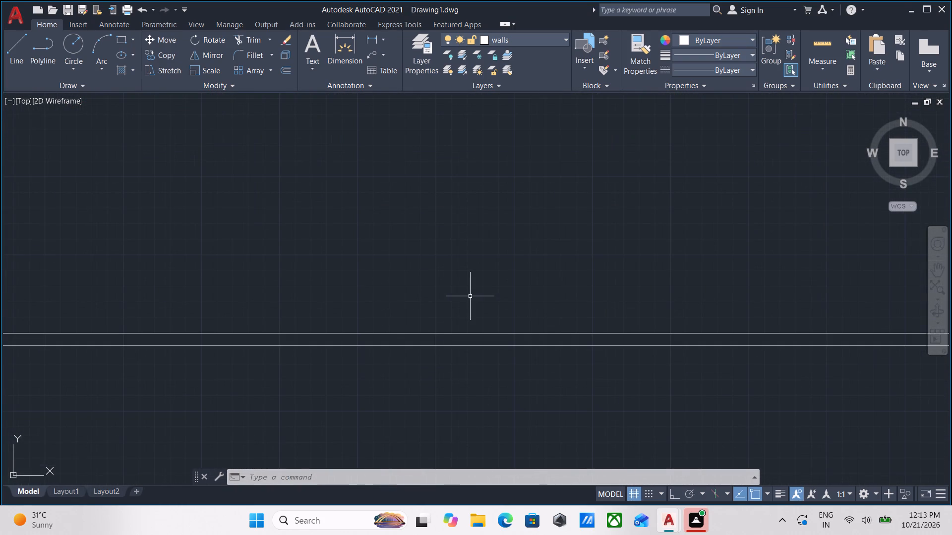
scroll(470, 296, "down", 2)
scroll(287, 311, "down", 1)
middle_click_drag(287, 311, 503, 301)
scroll(361, 291, "down", 2)
middle_click_drag(361, 291, 475, 324)
middle_click_drag(279, 285, 563, 298)
middle_click_drag(325, 275, 451, 320)
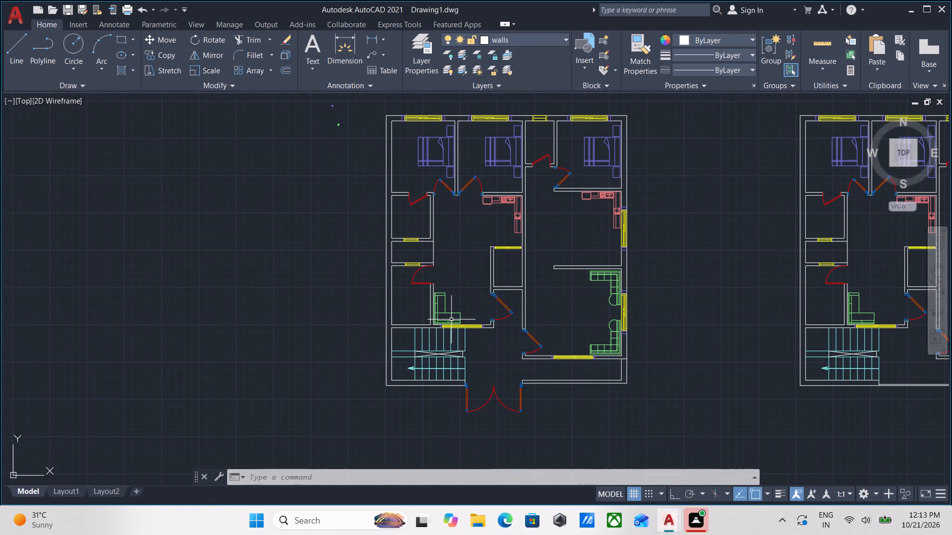
Set up a hatch with the ANSI36 pattern and the colour Blue.
key("h")
key("Return")
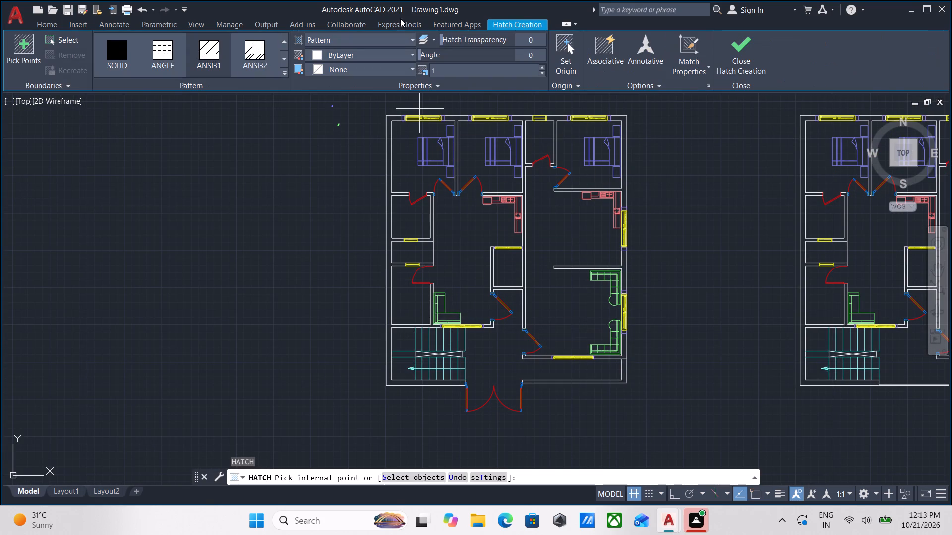
left_click(377, 37)
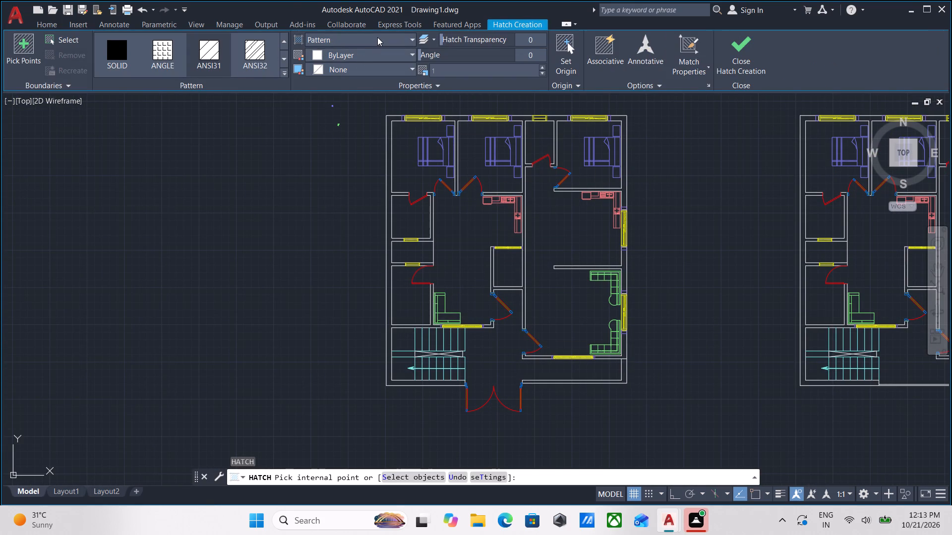
left_click(377, 37)
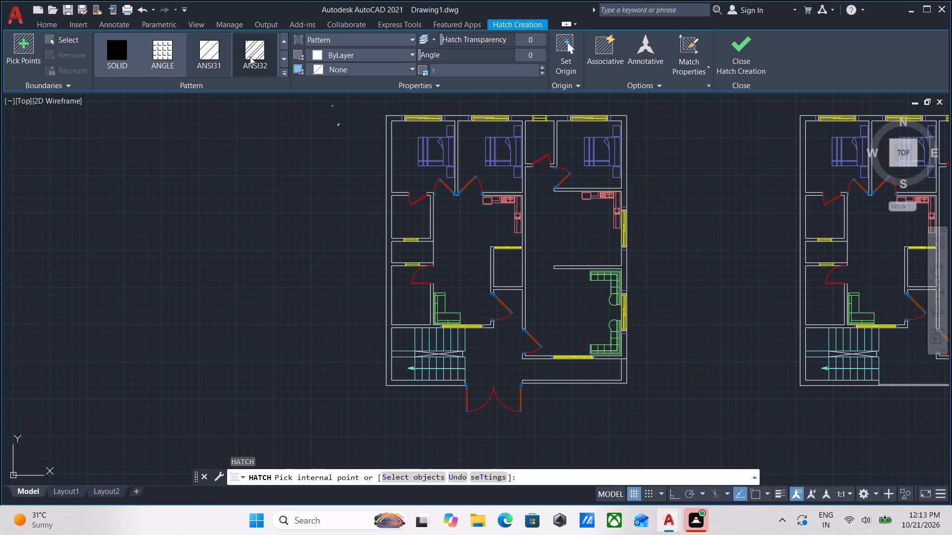
scroll(245, 57, "down", 2)
scroll(202, 62, "up", 2)
scroll(199, 67, "down", 2)
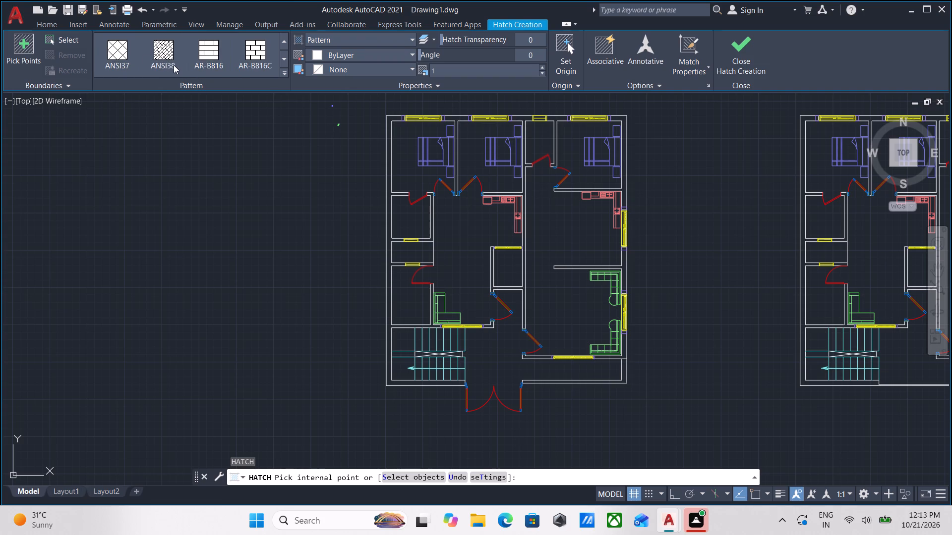
scroll(174, 65, "down", 3)
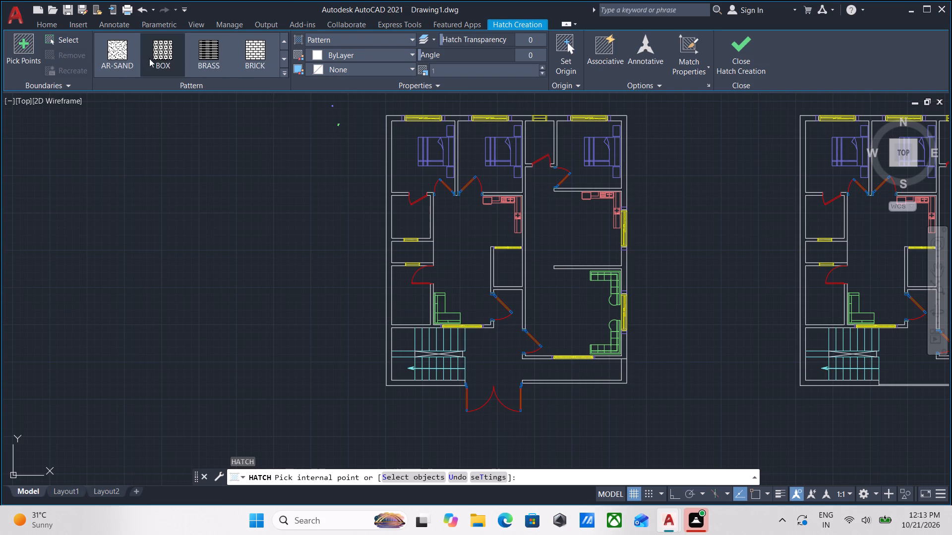
scroll(188, 56, "up", 3)
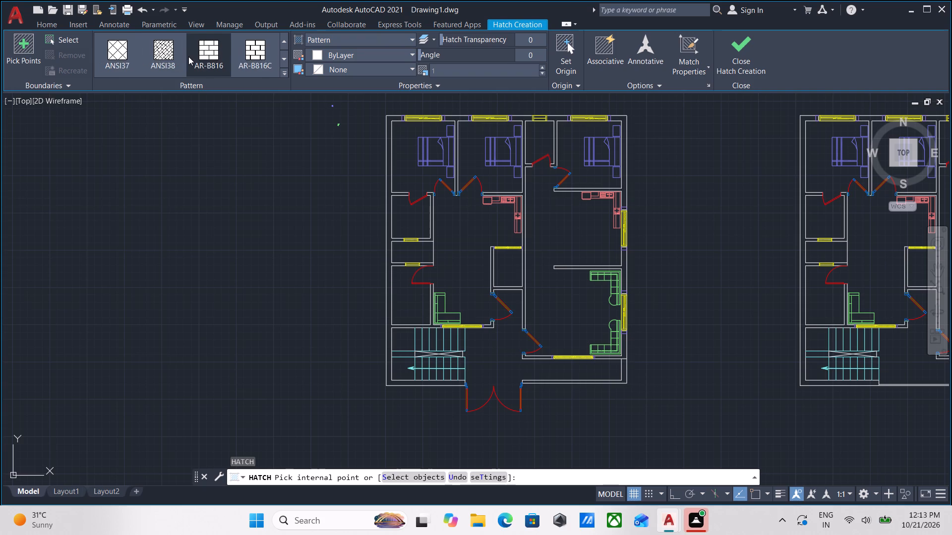
scroll(188, 56, "up", 2)
scroll(164, 56, "down", 2)
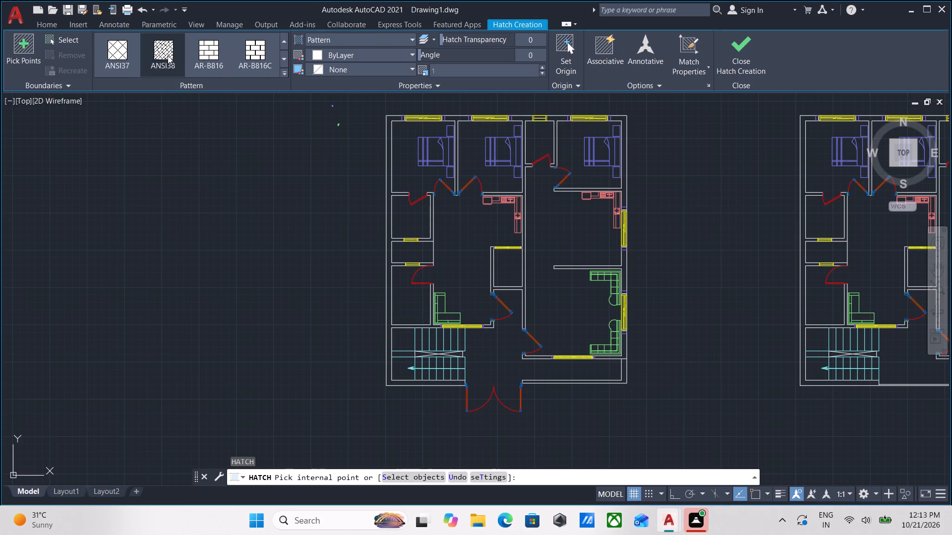
scroll(114, 46, "down", 1)
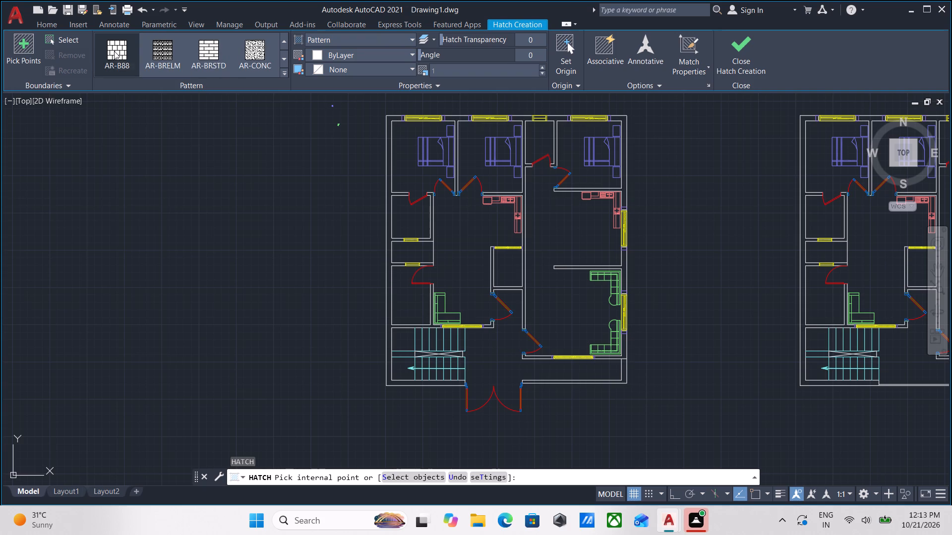
scroll(114, 51, "down", 1)
scroll(115, 56, "up", 5)
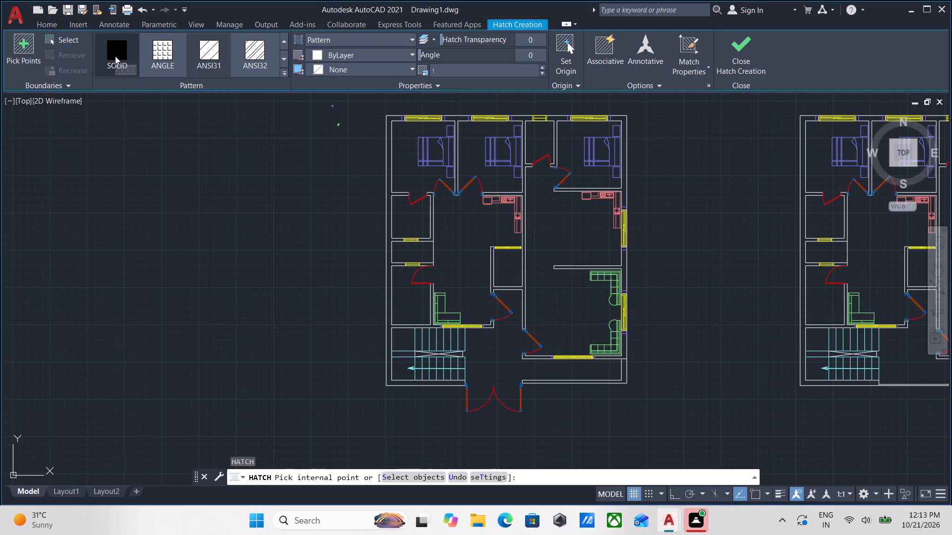
scroll(115, 56, "down", 2)
scroll(155, 53, "up", 2)
scroll(139, 60, "down", 1)
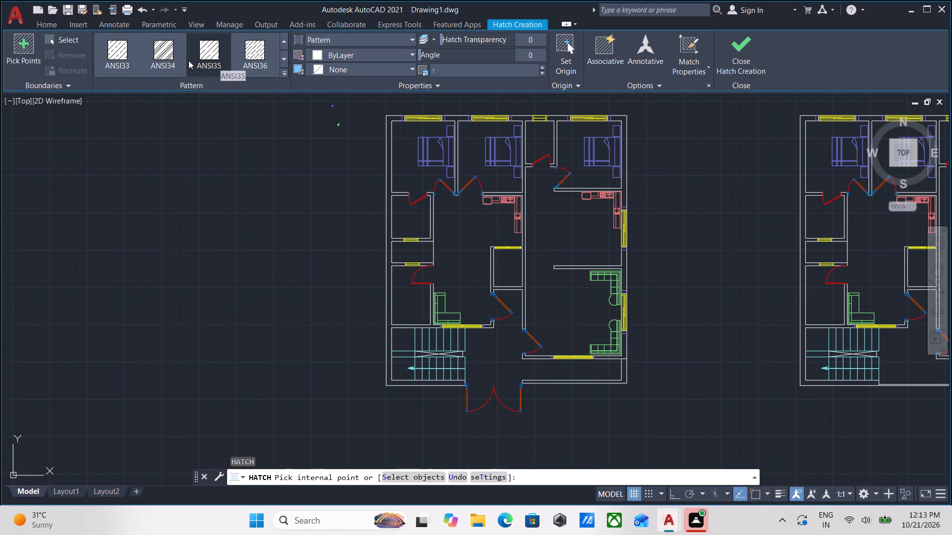
left_click(252, 55)
left_click(318, 54)
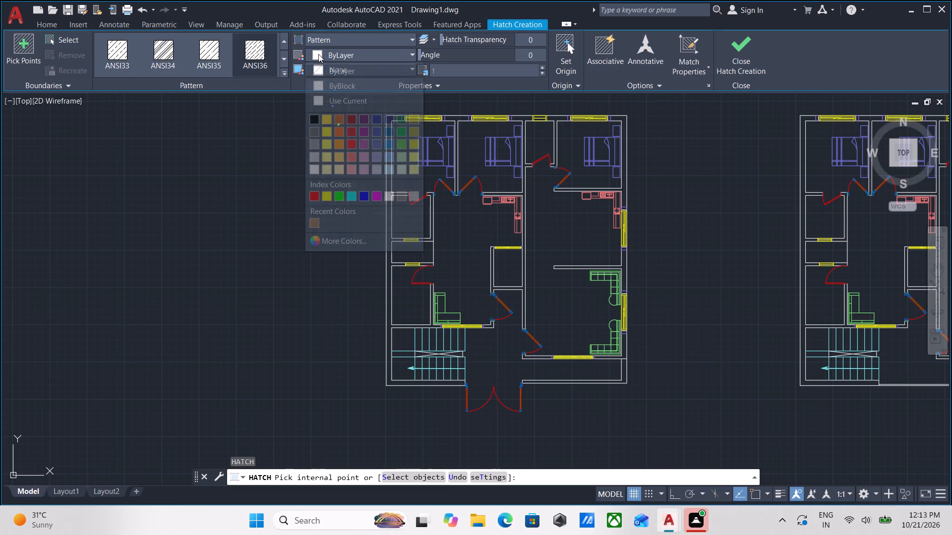
left_click(314, 54)
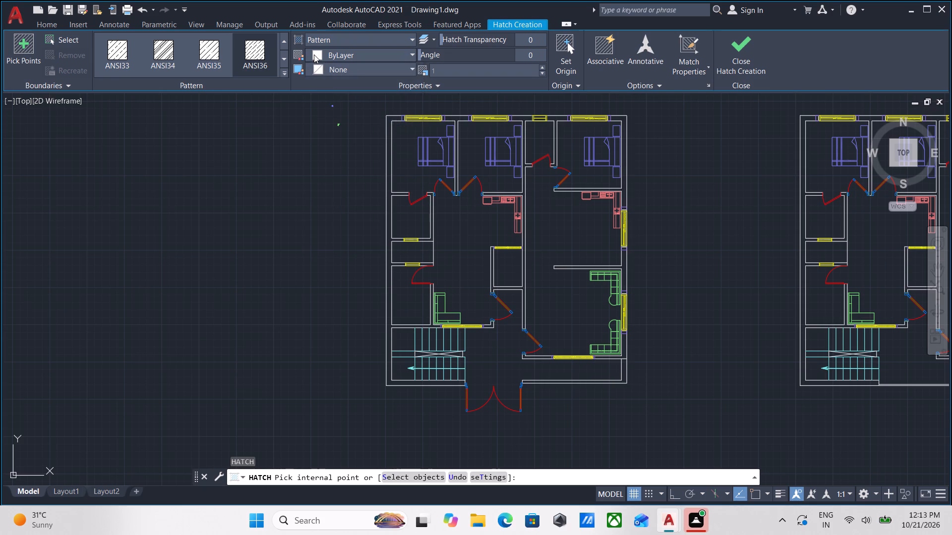
left_click(314, 54)
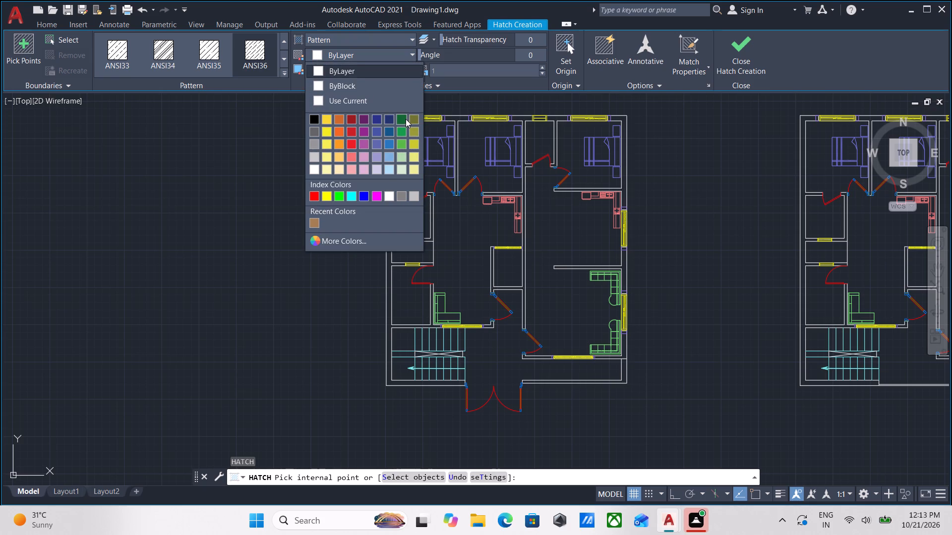
scroll(405, 135, "down", 1)
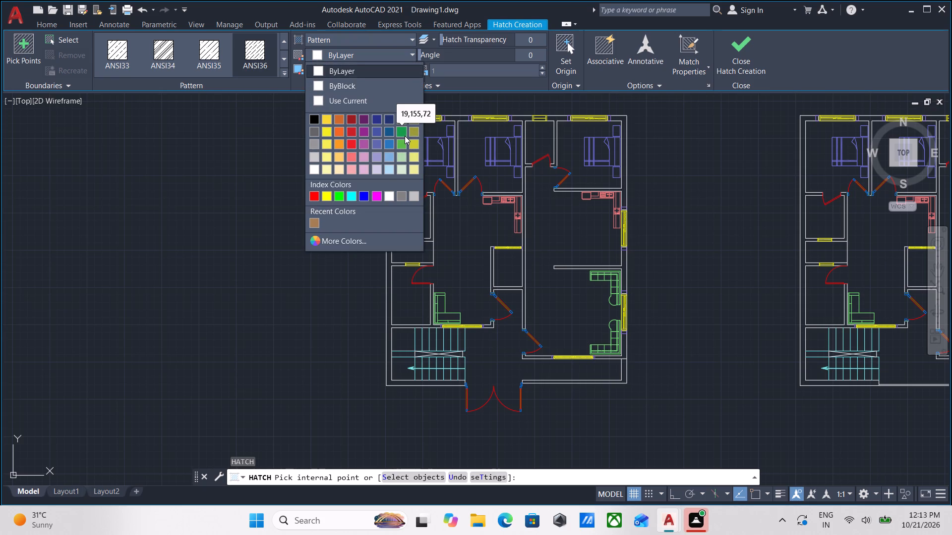
left_click(364, 197)
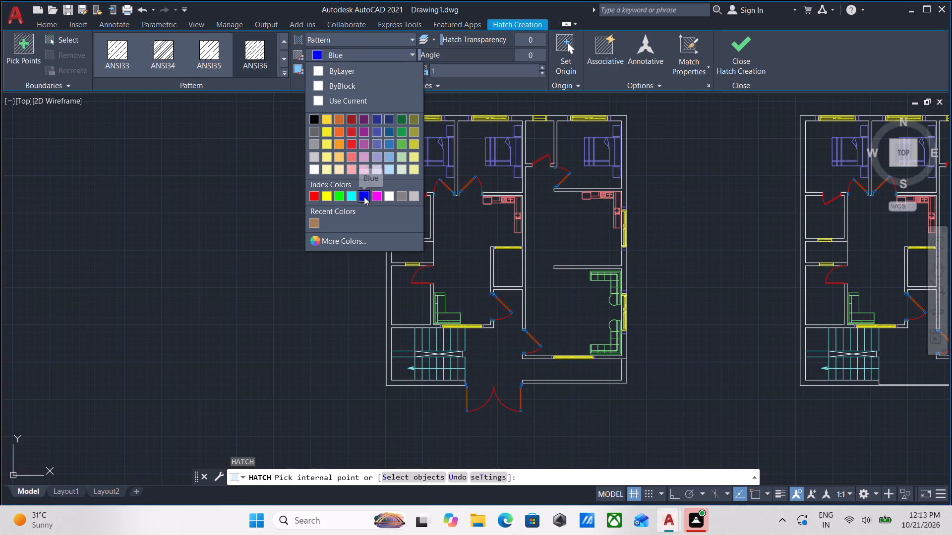
Hatch the original plan's west outer wall and its connected partitions, with the hatch scale set to 30.
scroll(390, 241, "up", 3)
left_click(382, 237)
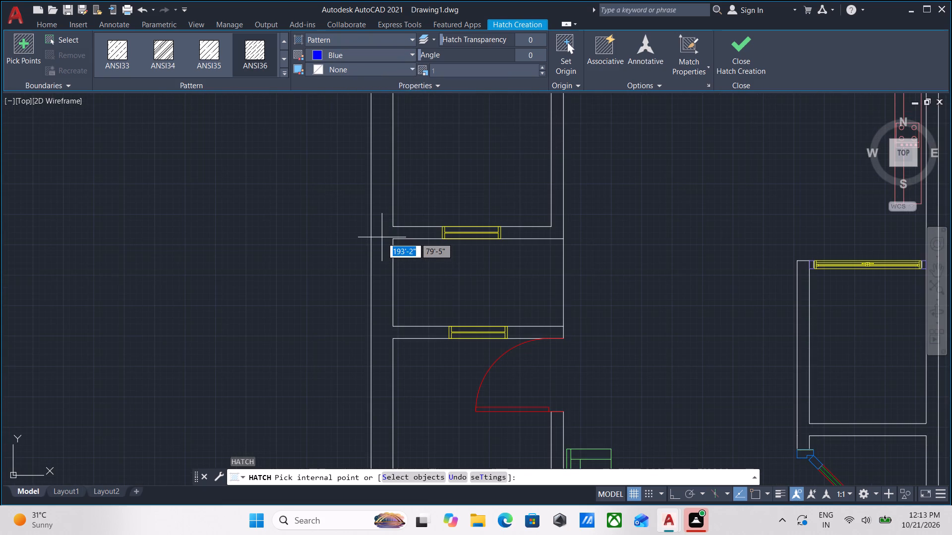
scroll(382, 237, "down", 2)
middle_click_drag(382, 237, 370, 262)
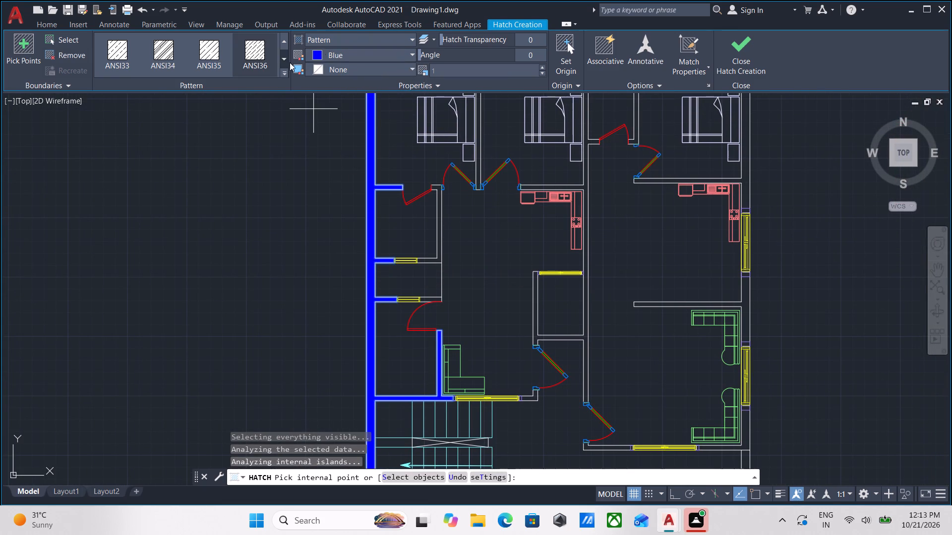
left_click_drag(456, 69, 398, 69)
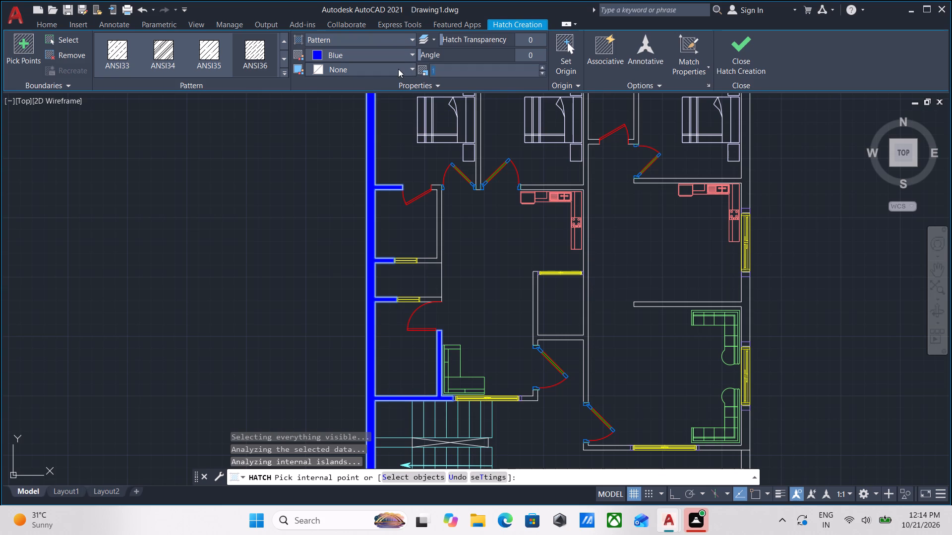
key("3")
key("0")
key("Return")
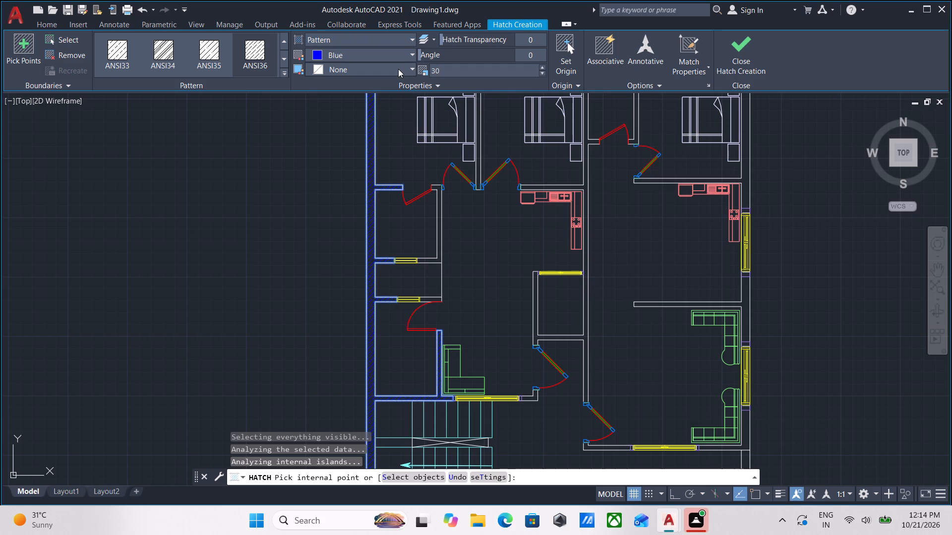
scroll(400, 321, "up", 2)
scroll(316, 297, "up", 2)
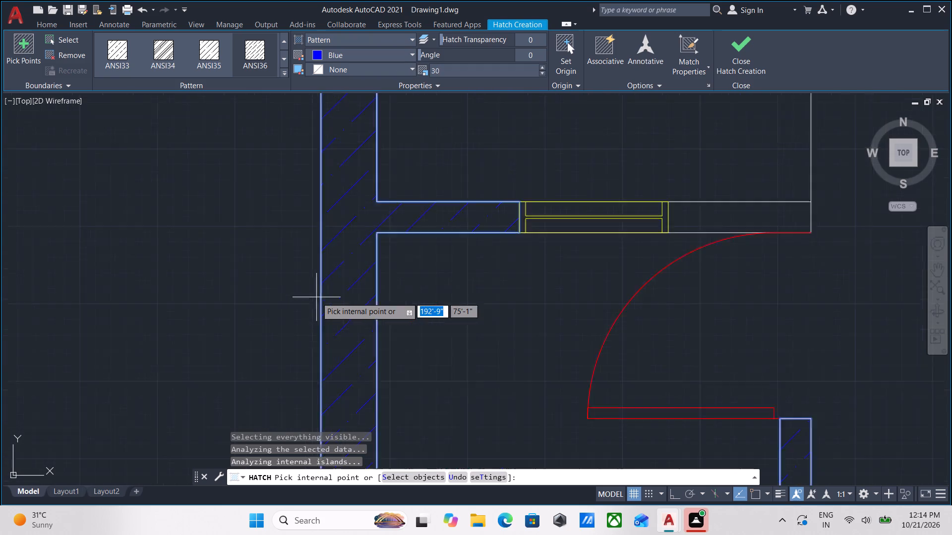
scroll(316, 297, "up", 2)
scroll(352, 273, "down", 5)
middle_click_drag(352, 273, 312, 346)
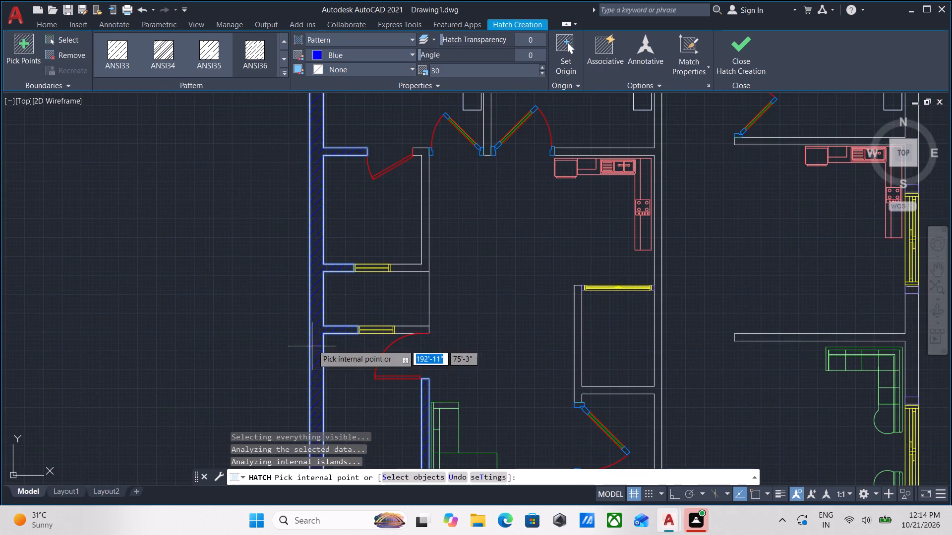
Add the wall between the first two bedrooms and the central wall beside the second bedroom to the original plan's hatch.
middle_click_drag(315, 306, 288, 417)
middle_click_drag(292, 308, 261, 435)
scroll(437, 205, "up", 2)
left_click(425, 181)
scroll(425, 181, "down", 1)
middle_click_drag(425, 181, 247, 174)
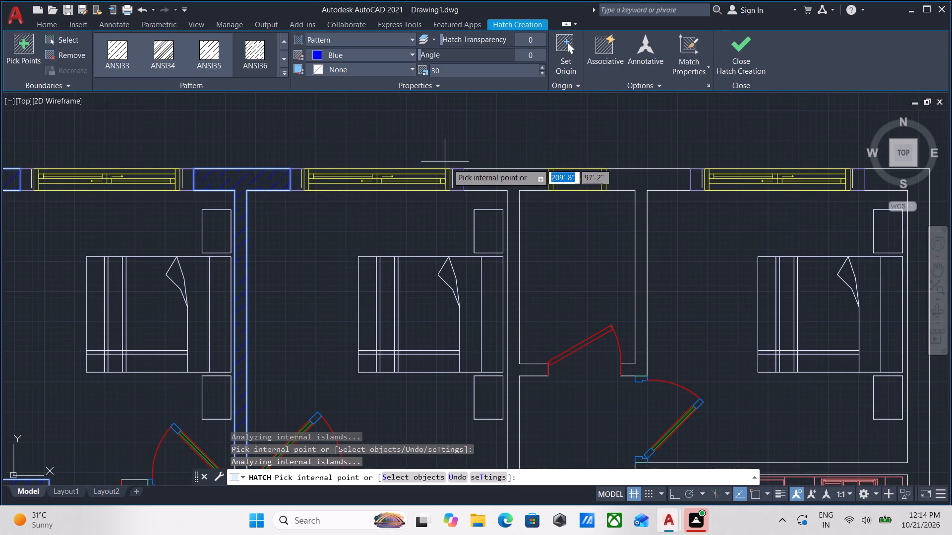
left_click(506, 178)
scroll(506, 178, "down", 2)
middle_click_drag(506, 178, 374, 112)
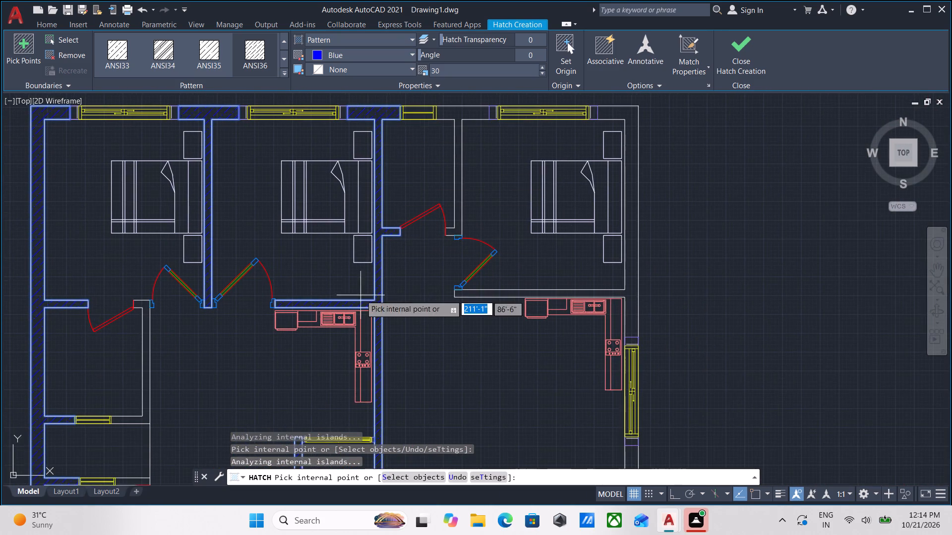
middle_click_drag(359, 286, 343, 175)
middle_click_drag(329, 310, 359, 157)
scroll(343, 311, "up", 2)
middle_click_drag(345, 299, 375, 245)
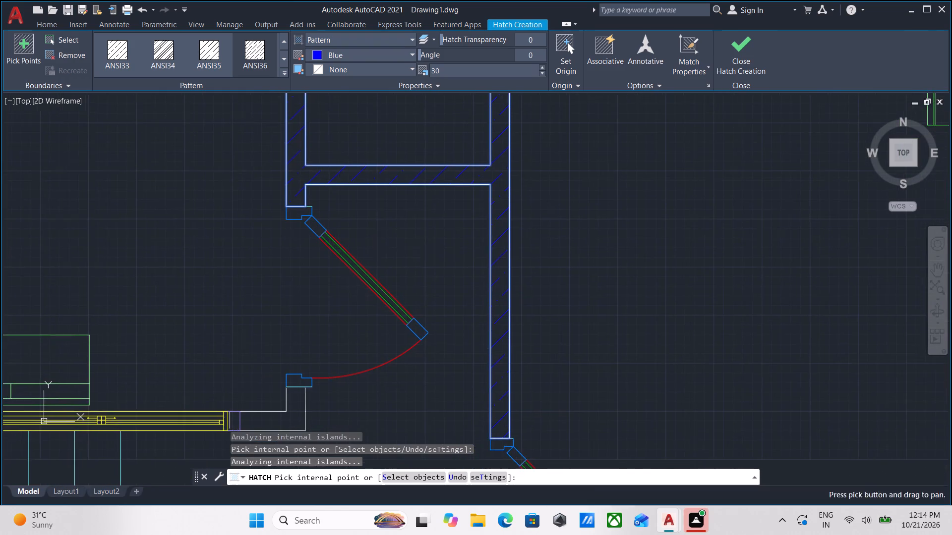
scroll(377, 243, "down", 2)
middle_click_drag(377, 295, 427, 350)
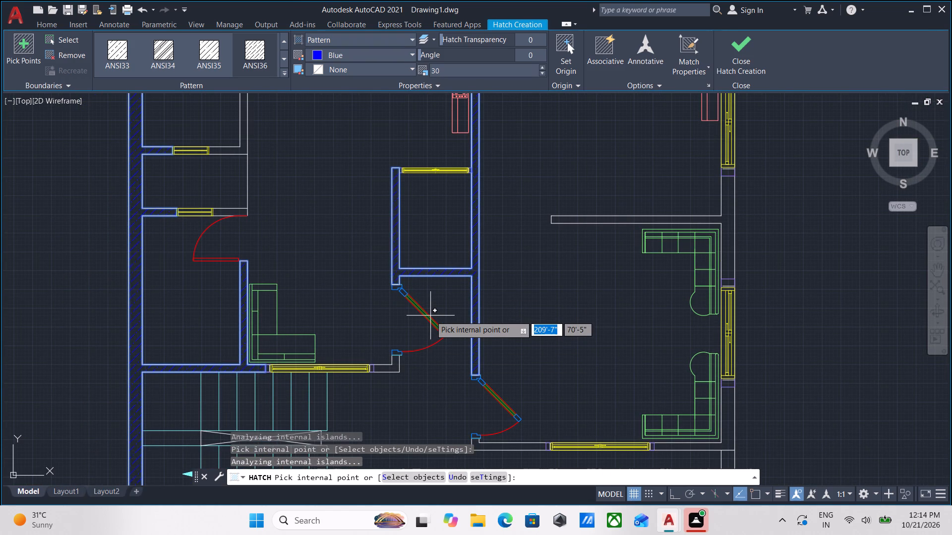
Add the original plan's upper east wall, its living-room and kitchen partitions, and the north wall piece between the last two windows to the hatch.
scroll(430, 316, "down", 2)
middle_click_drag(425, 313, 359, 204)
scroll(418, 284, "up", 2)
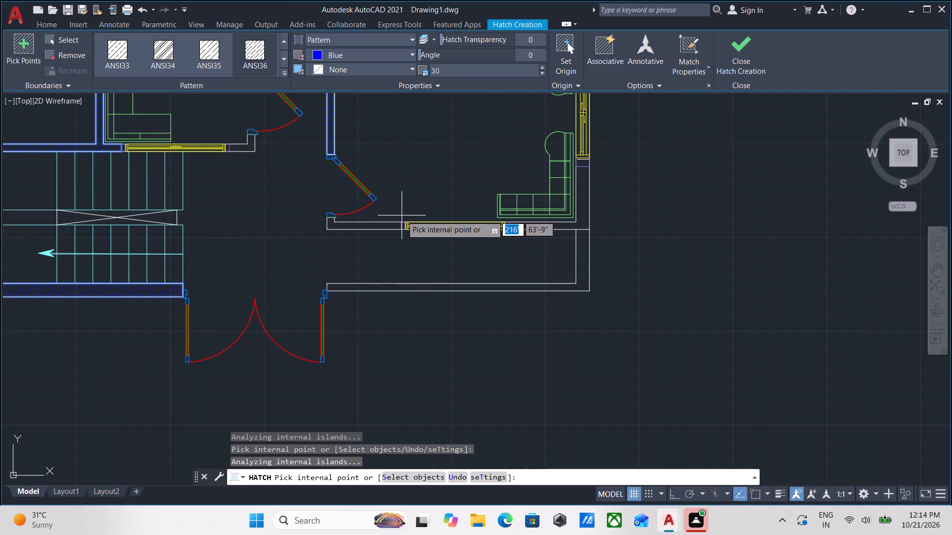
scroll(231, 247, "down", 1)
middle_click_drag(235, 248, 238, 355)
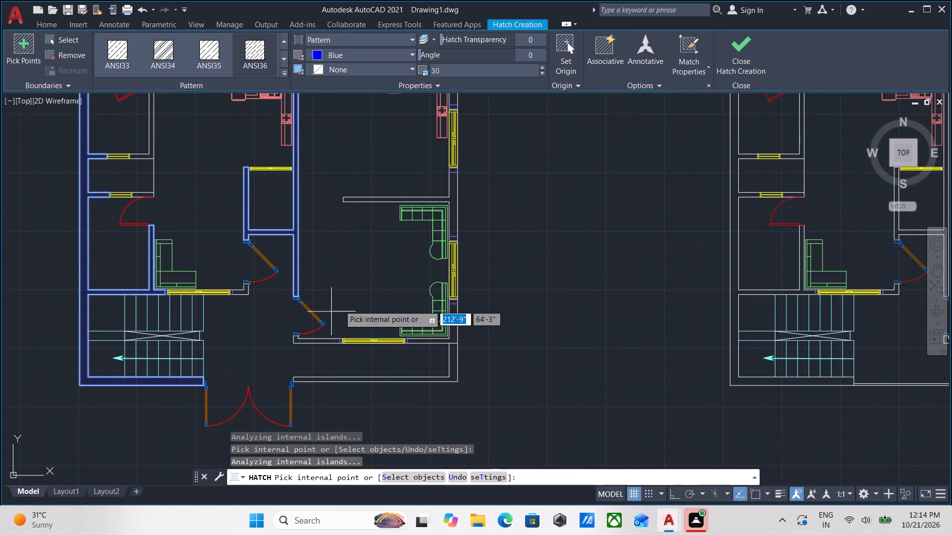
scroll(484, 217, "up", 2)
left_click(414, 198)
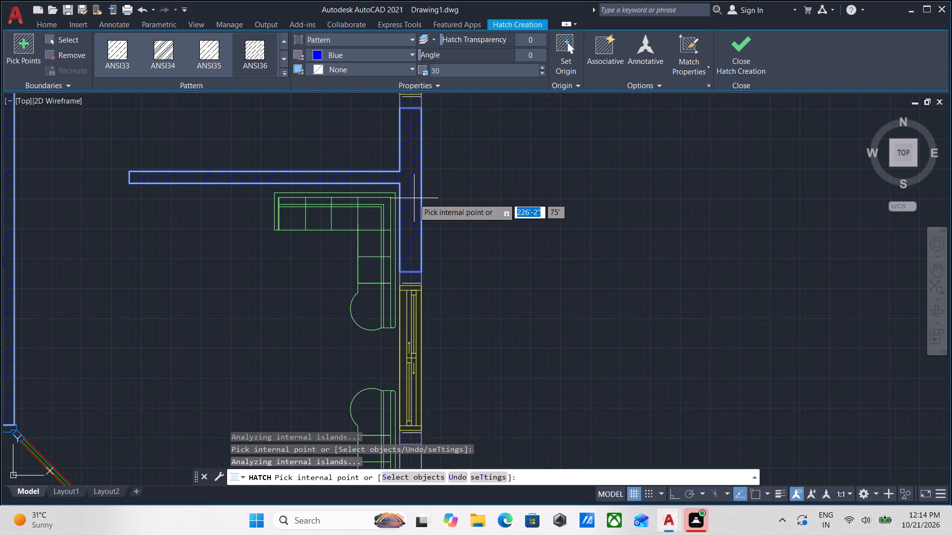
scroll(414, 198, "down", 2)
middle_click_drag(414, 198, 395, 287)
scroll(399, 261, "down", 1)
middle_click_drag(399, 261, 381, 341)
scroll(388, 213, "up", 3)
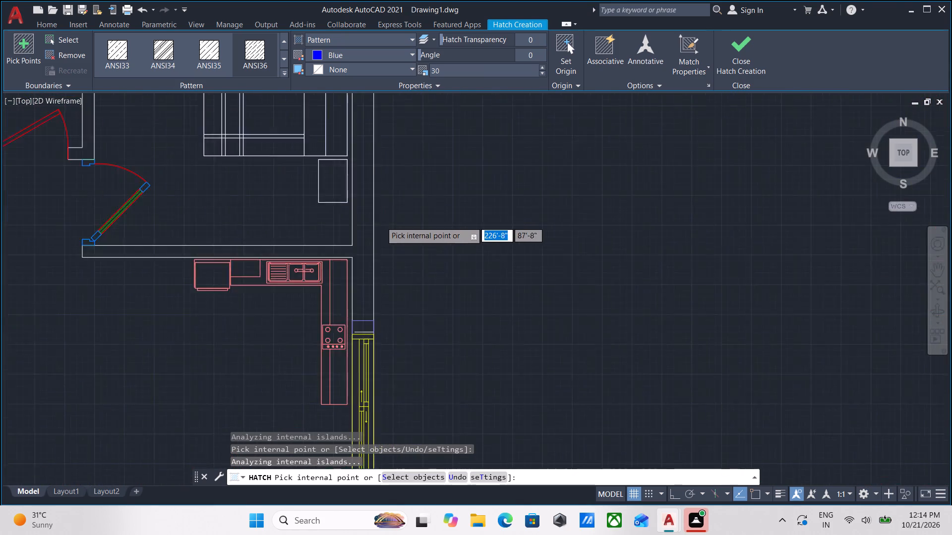
left_click(342, 259)
scroll(342, 259, "down", 3)
middle_click_drag(342, 260, 347, 268)
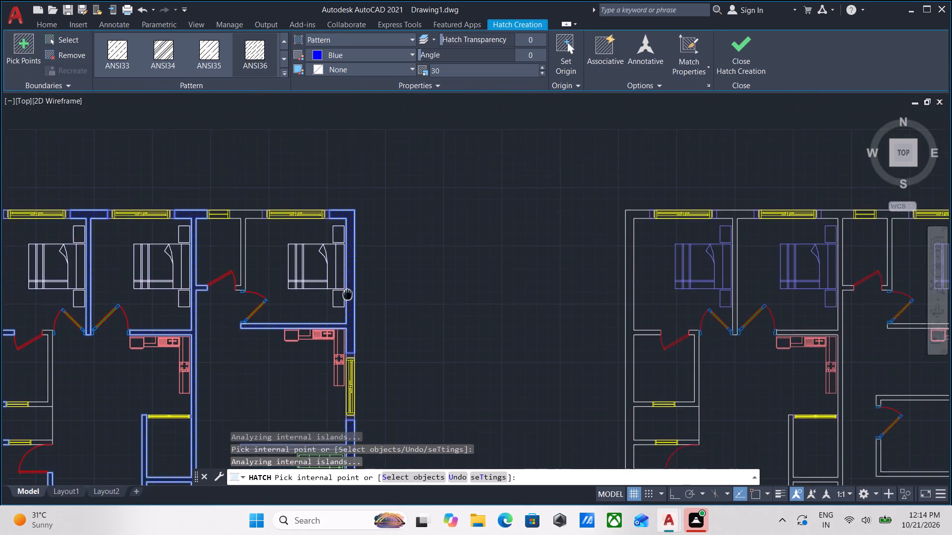
middle_click_drag(347, 268, 346, 184)
middle_click_drag(346, 184, 363, 259)
scroll(267, 129, "up", 3)
left_click(260, 182)
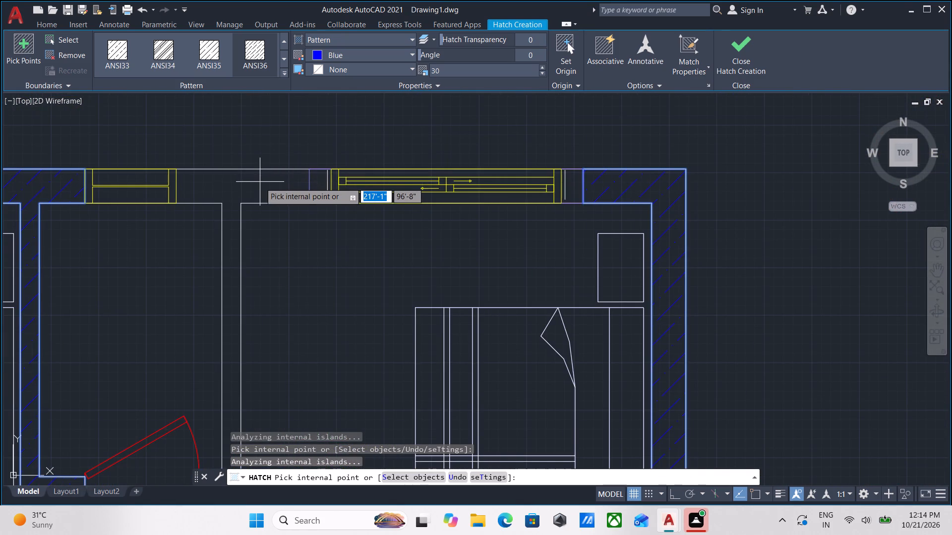
Add the living room's south wall segments on both sides of the window, with the adjoining east wall, and finish the blue hatch.
scroll(260, 182, "down", 6)
middle_click_drag(271, 198, 289, 120)
scroll(300, 195, "up", 4)
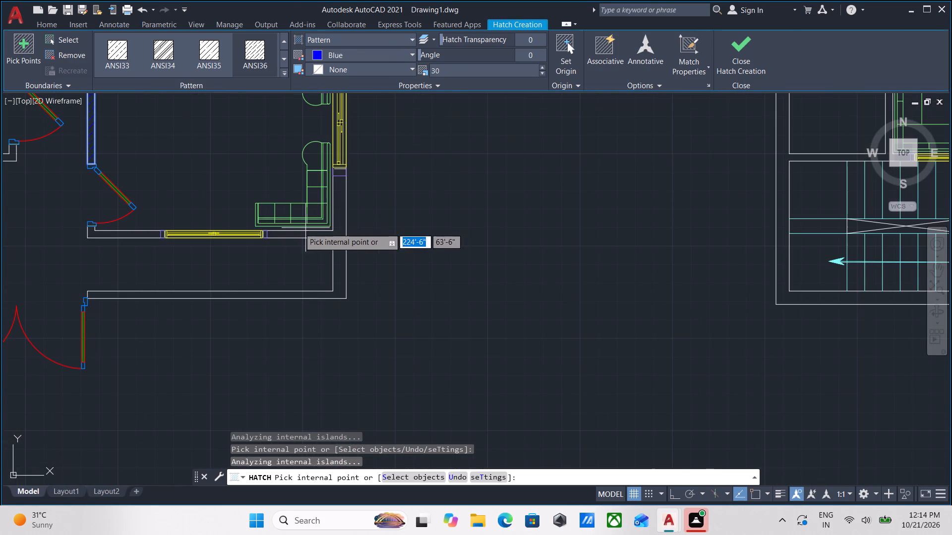
scroll(286, 235, "up", 2)
left_click(293, 234)
scroll(293, 234, "down", 3)
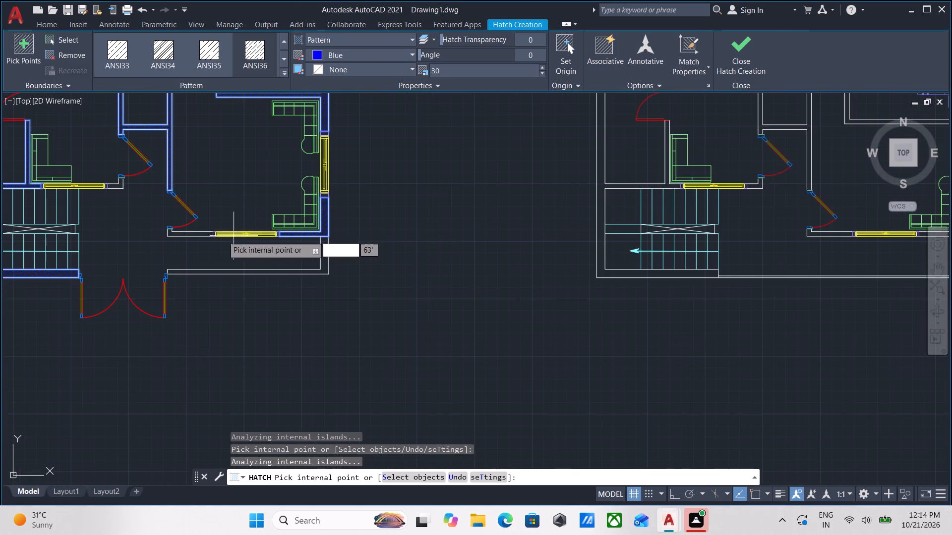
scroll(212, 236, "up", 3)
left_click(171, 228)
scroll(171, 228, "down", 1)
middle_click_drag(171, 228, 335, 239)
scroll(335, 239, "down", 2)
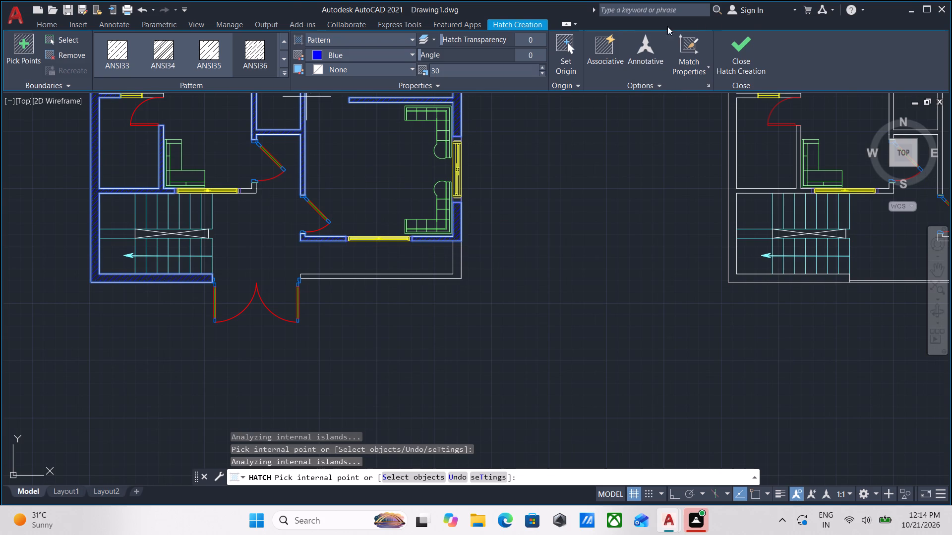
left_click(752, 50)
Examine the original plan's hatched walls for coverage, from the bedrooms down to the entrance, alongside the adapted plan.
scroll(389, 185, "up", 1)
scroll(389, 185, "down", 1)
middle_click_drag(389, 186, 378, 382)
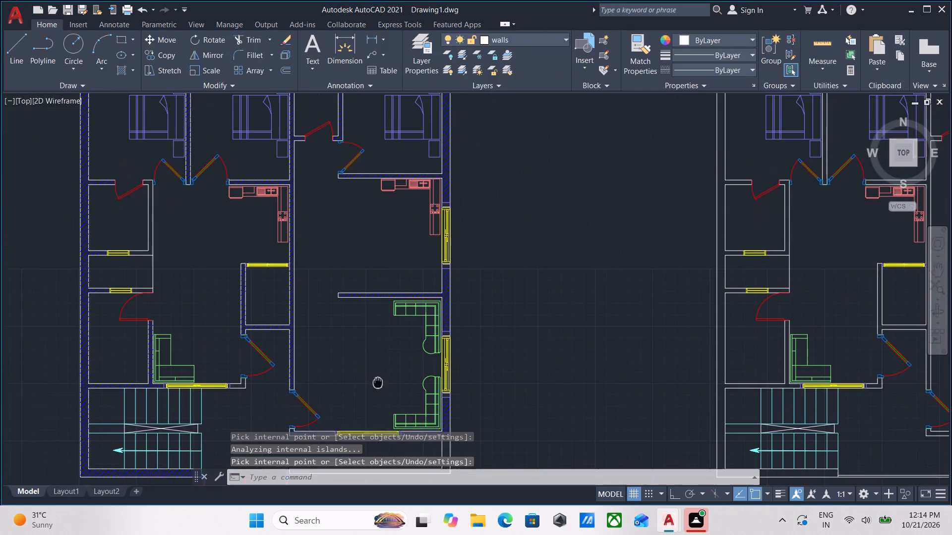
middle_click_drag(316, 286, 316, 395)
middle_click_drag(324, 355, 231, 229)
scroll(296, 310, "down", 1)
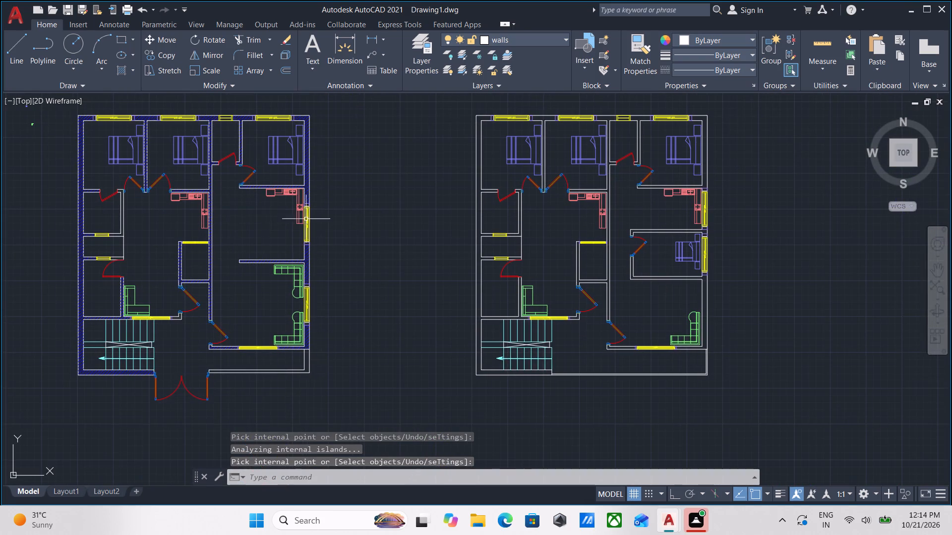
scroll(437, 229, "up", 2)
scroll(389, 224, "down", 1)
middle_click_drag(384, 224, 383, 310)
scroll(381, 313, "down", 1)
middle_click_drag(381, 313, 483, 284)
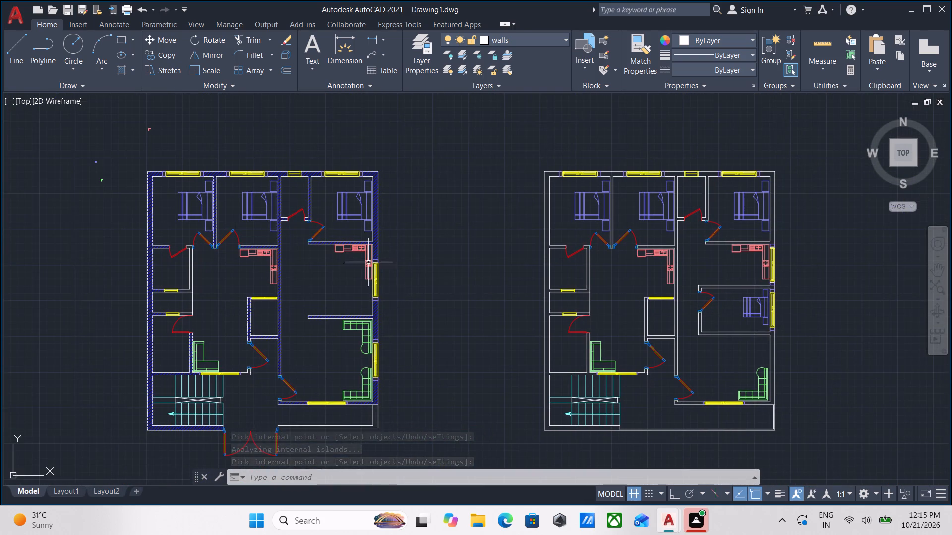
scroll(203, 213, "up", 1)
scroll(138, 238, "up", 2)
scroll(150, 233, "down", 1)
middle_click_drag(150, 233, 211, 206)
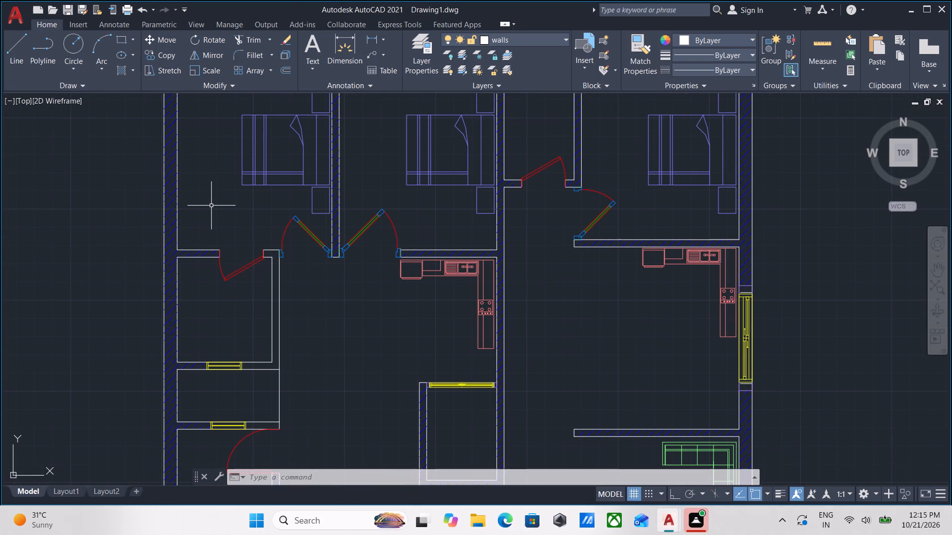
scroll(211, 206, "down", 1)
middle_click_drag(211, 206, 218, 141)
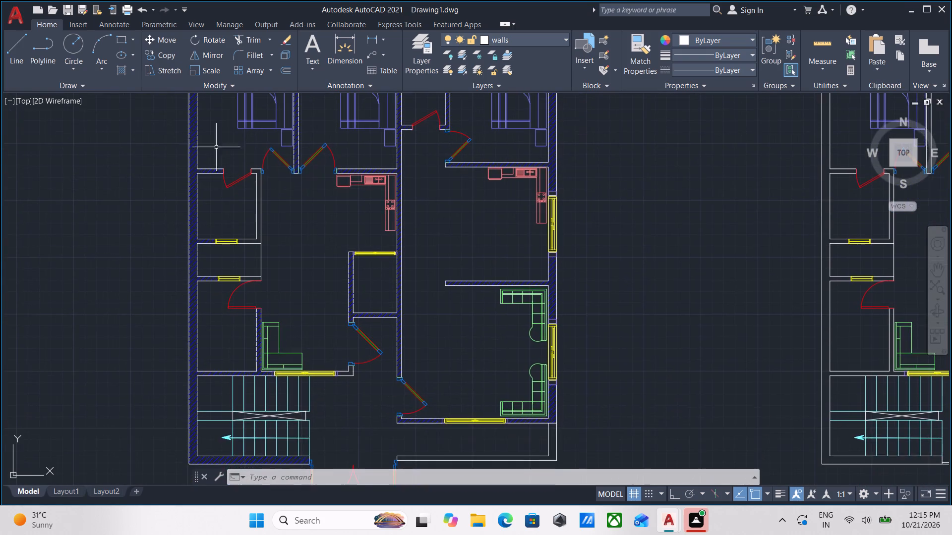
scroll(186, 260, "up", 6)
scroll(209, 281, "down", 6)
middle_click_drag(235, 270, 207, 203)
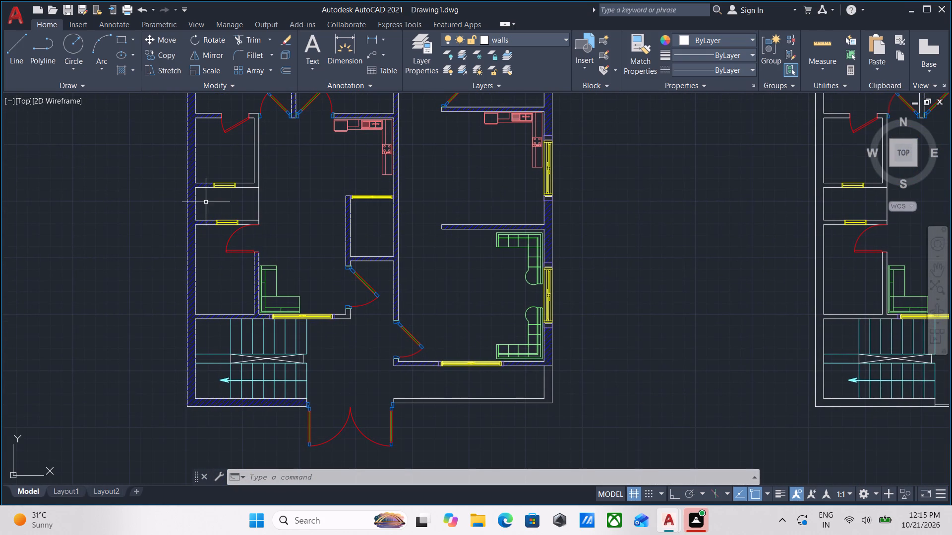
Set up a new hatch with the ANSI33 pattern and the colour DIC 3 from the DIC COLOR GUIDE(R) book.
key("h")
key("Return")
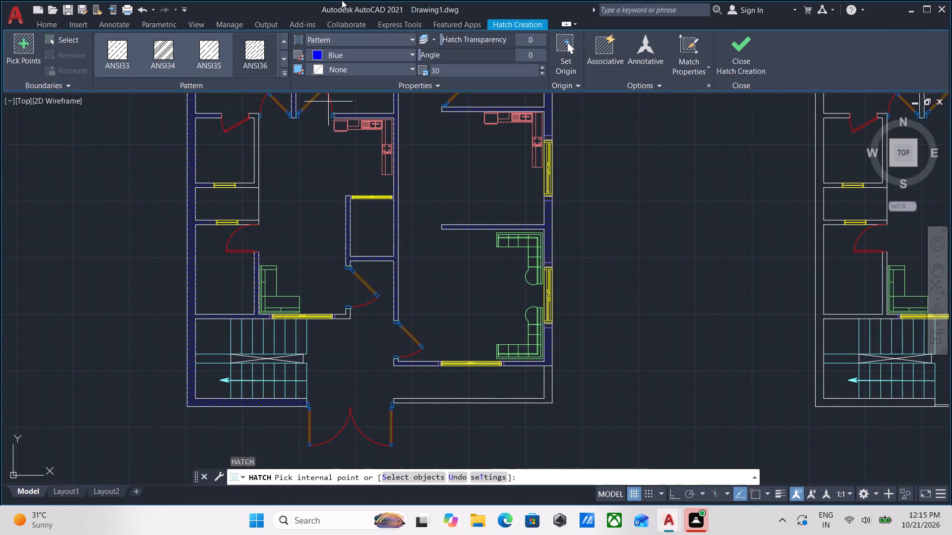
left_click(123, 53)
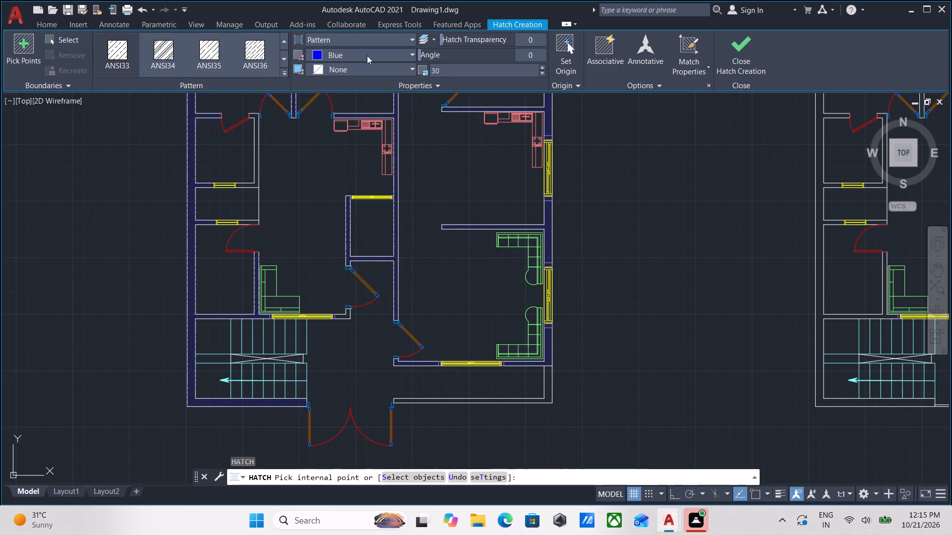
left_click(317, 53)
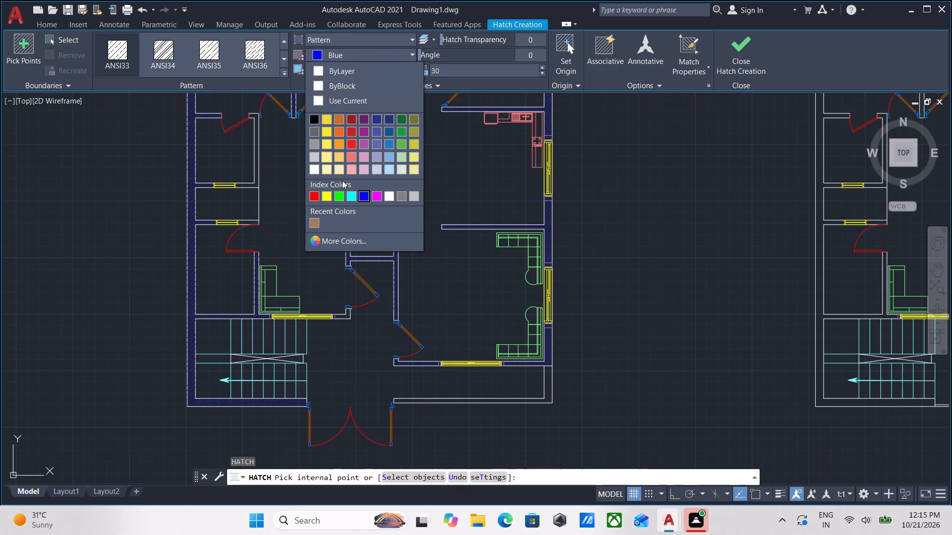
scroll(341, 178, "down", 2)
left_click(334, 245)
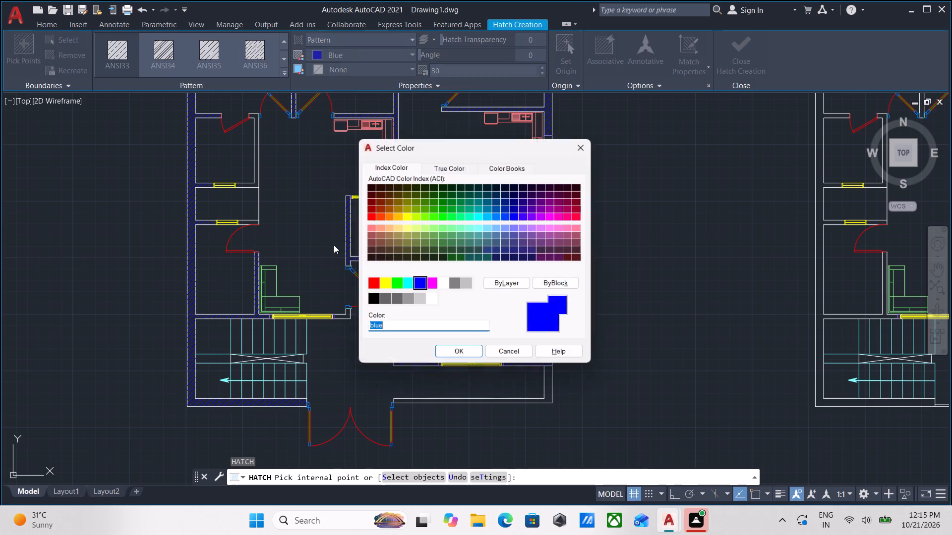
left_click(490, 167)
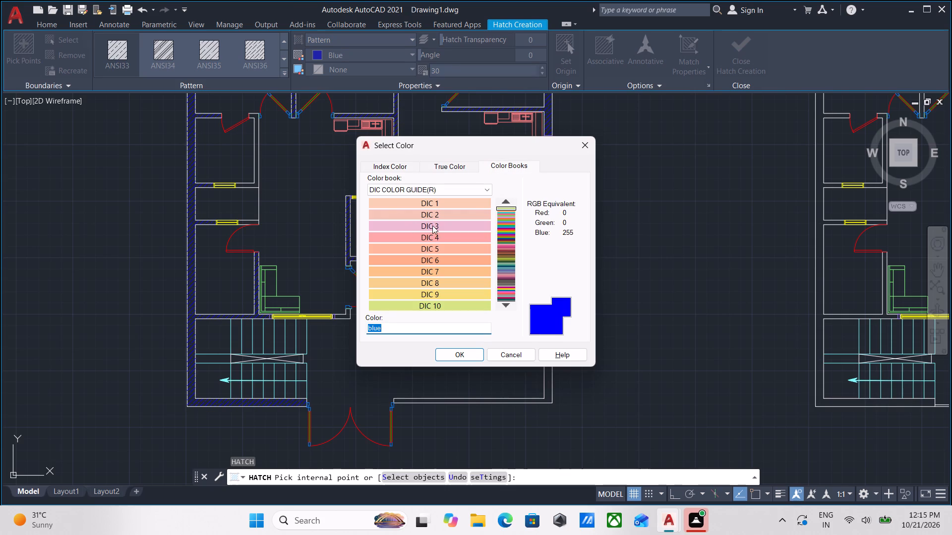
left_click(432, 225)
scroll(435, 274, "down", 3)
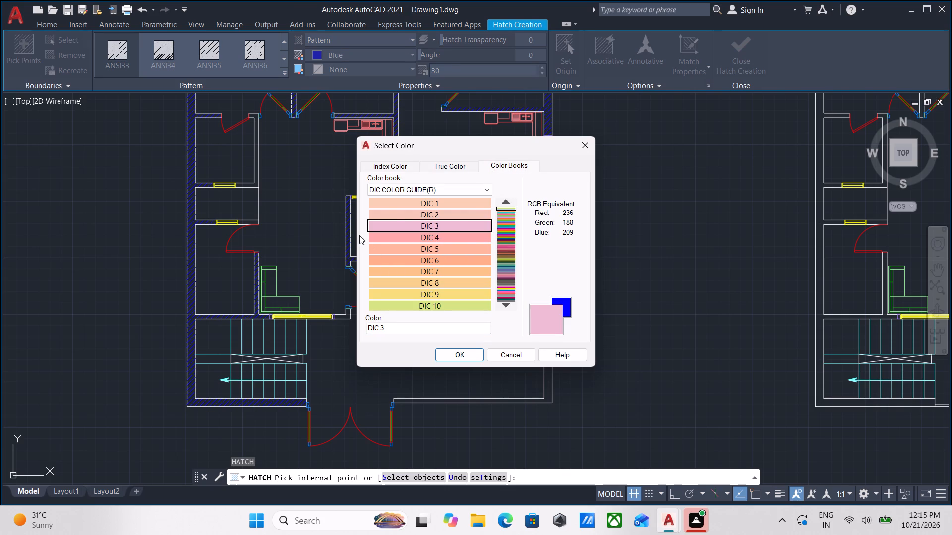
left_click(464, 354)
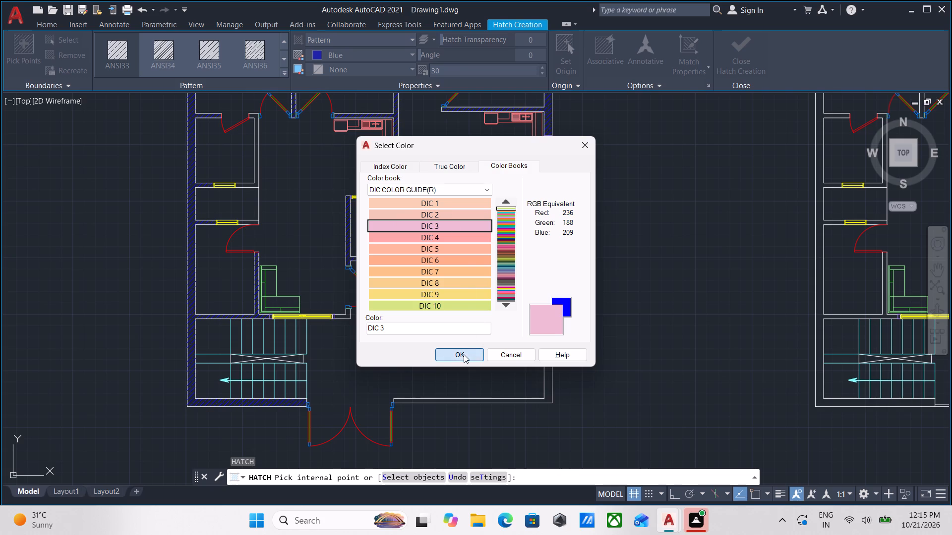
Hatch the original plan's L-shaped front boundary wall at the southeast corner, change its pattern to ANSI37, and finish the hatch.
scroll(488, 402, "up", 3)
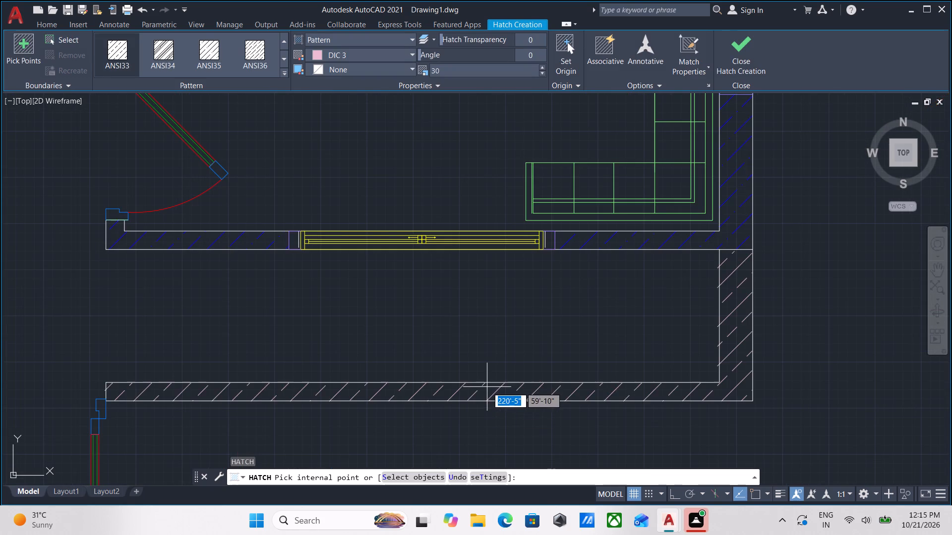
left_click(487, 387)
scroll(544, 385, "down", 2)
scroll(653, 361, "down", 1)
middle_click_drag(654, 359, 645, 296)
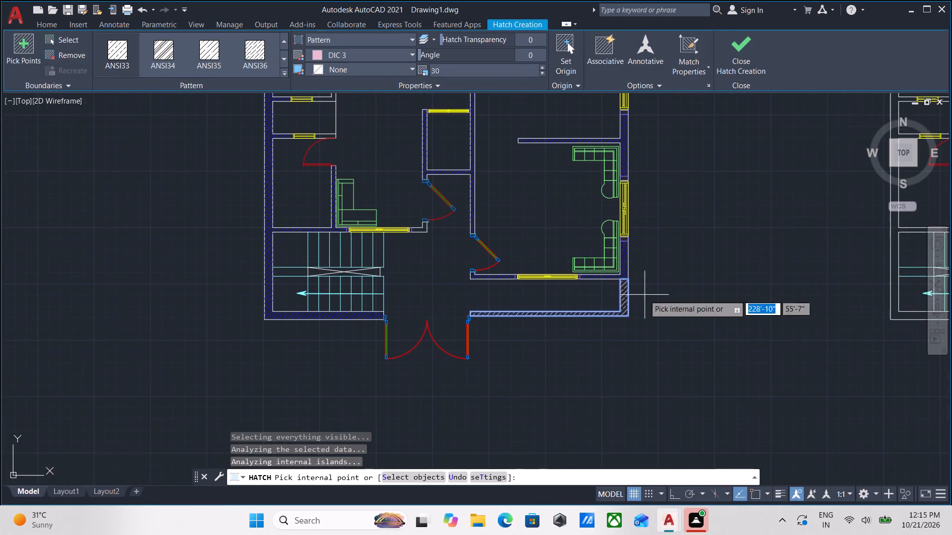
scroll(641, 295, "up", 4)
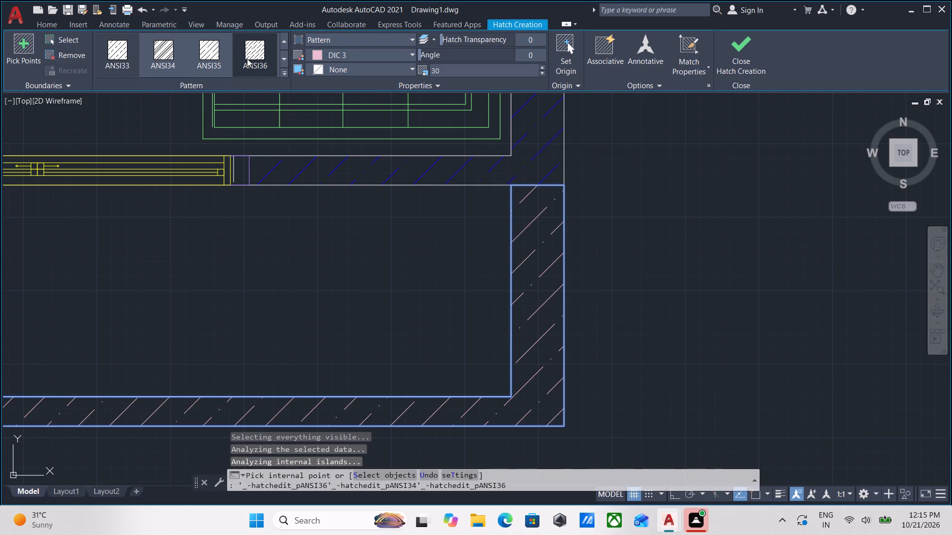
left_click(285, 62)
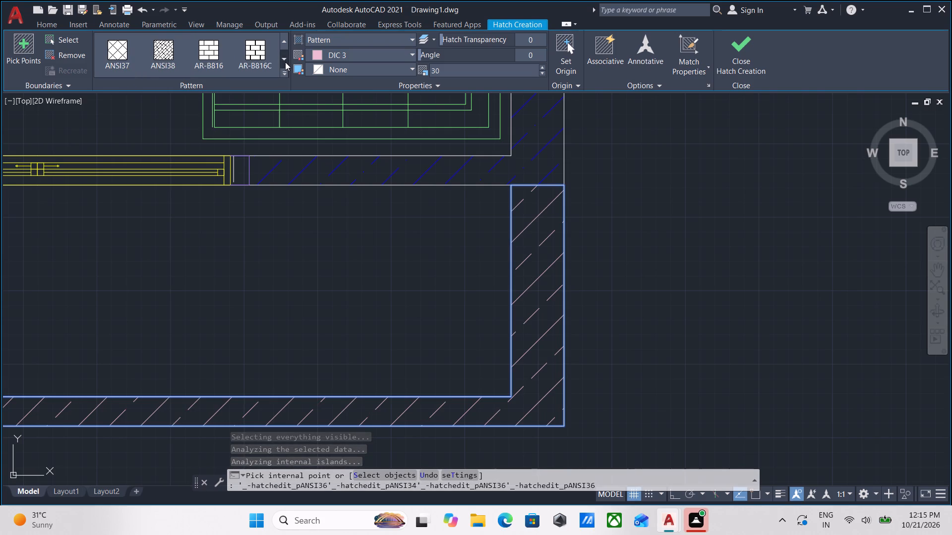
left_click(128, 60)
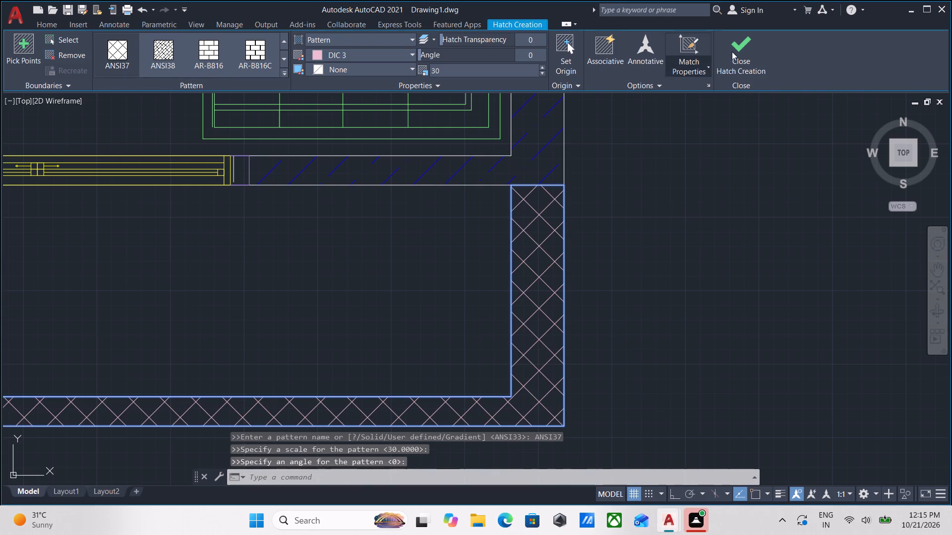
left_click(752, 41)
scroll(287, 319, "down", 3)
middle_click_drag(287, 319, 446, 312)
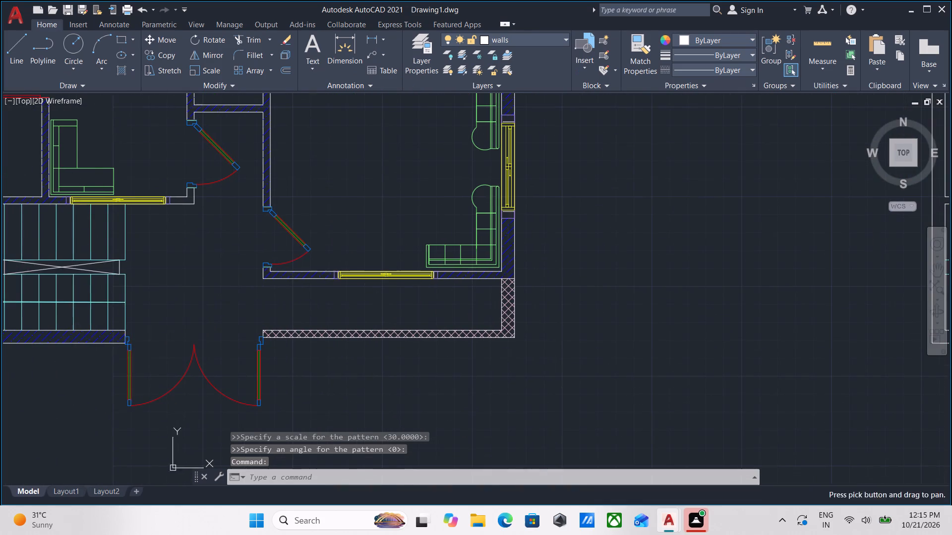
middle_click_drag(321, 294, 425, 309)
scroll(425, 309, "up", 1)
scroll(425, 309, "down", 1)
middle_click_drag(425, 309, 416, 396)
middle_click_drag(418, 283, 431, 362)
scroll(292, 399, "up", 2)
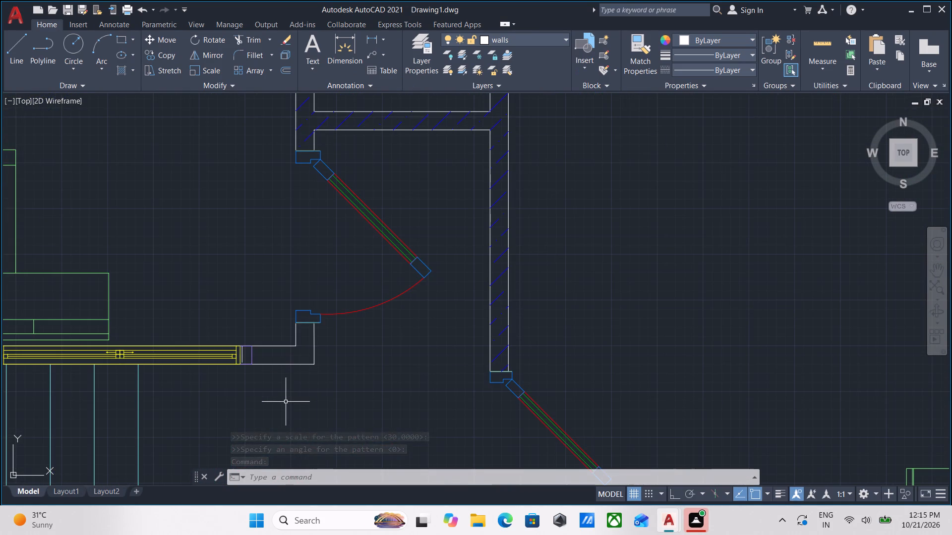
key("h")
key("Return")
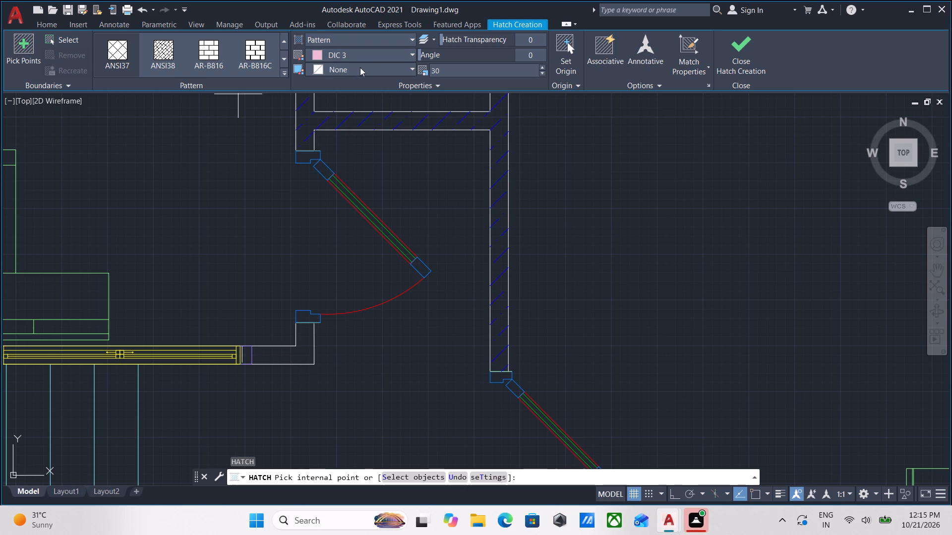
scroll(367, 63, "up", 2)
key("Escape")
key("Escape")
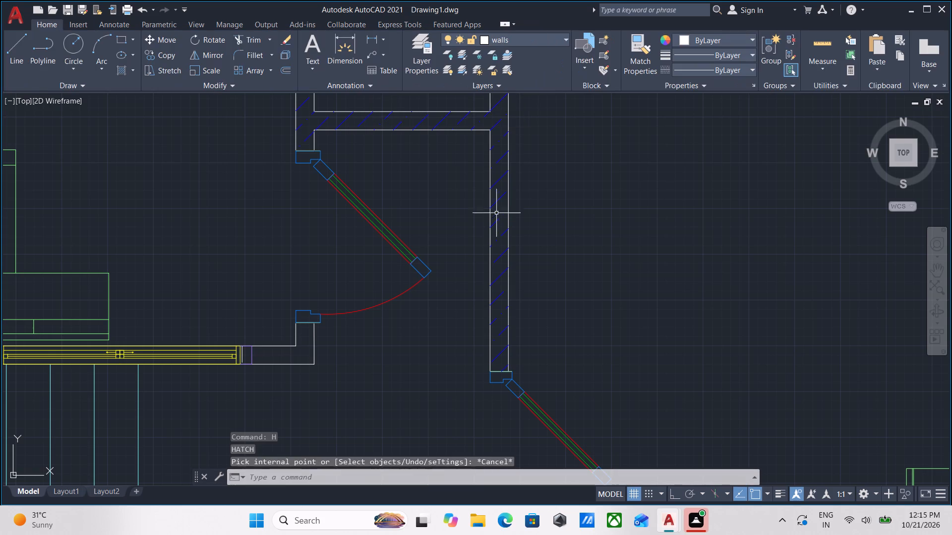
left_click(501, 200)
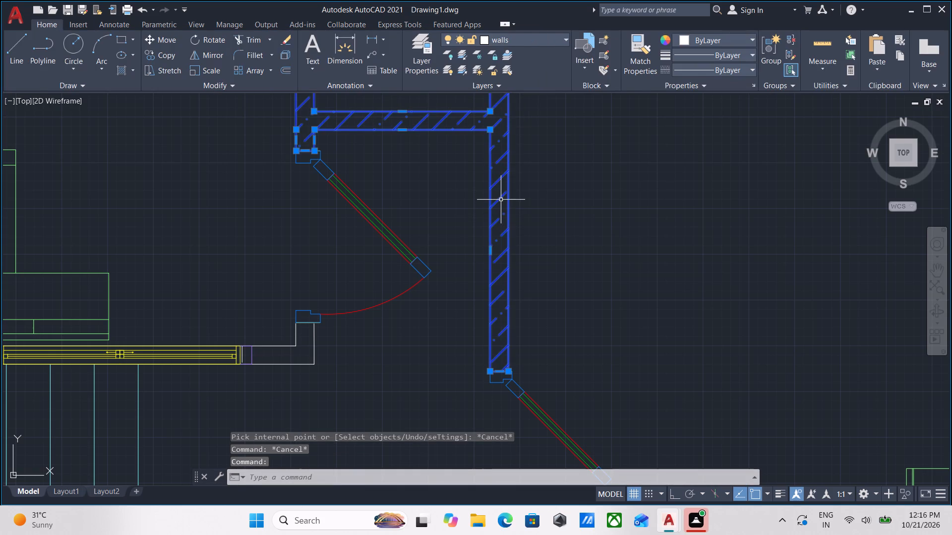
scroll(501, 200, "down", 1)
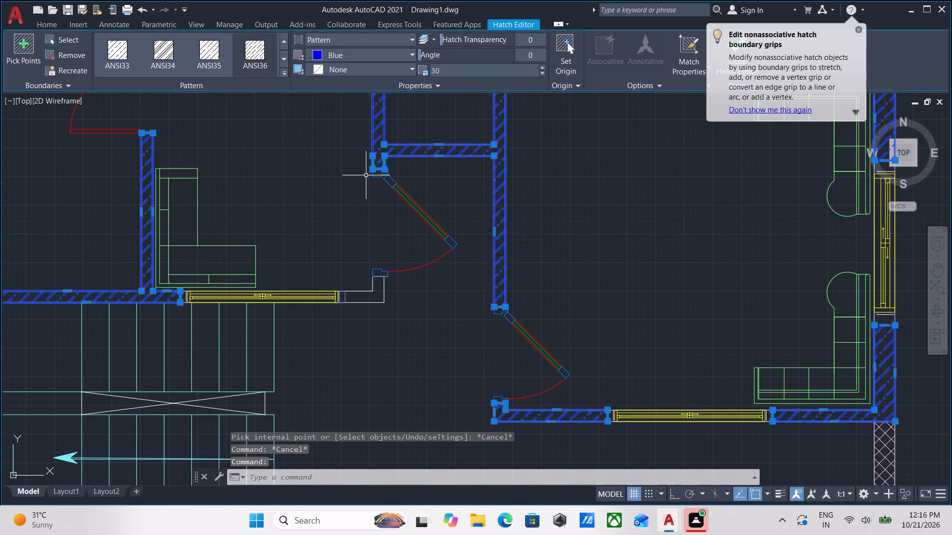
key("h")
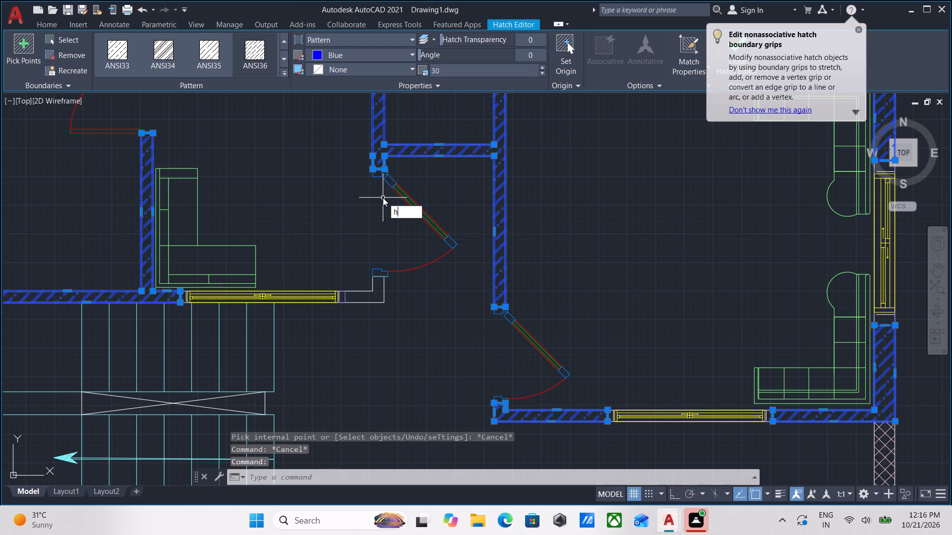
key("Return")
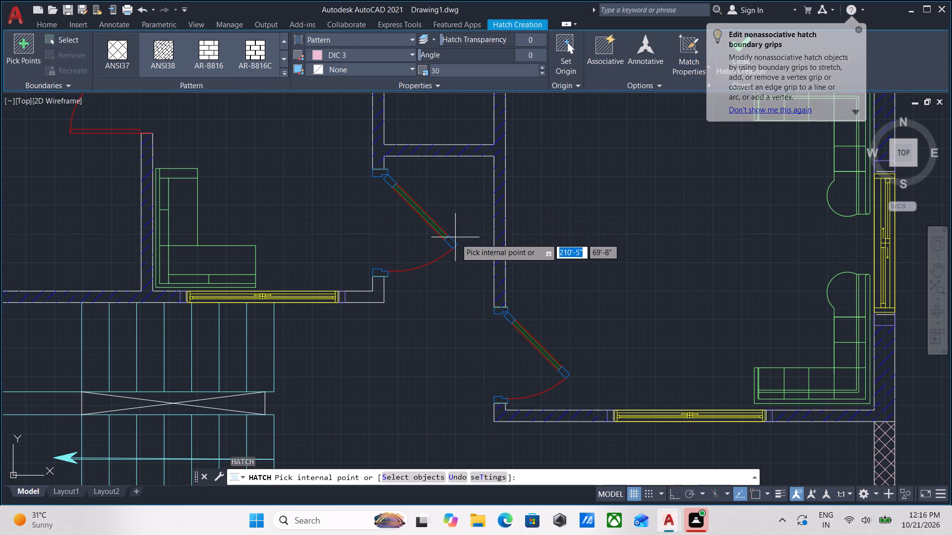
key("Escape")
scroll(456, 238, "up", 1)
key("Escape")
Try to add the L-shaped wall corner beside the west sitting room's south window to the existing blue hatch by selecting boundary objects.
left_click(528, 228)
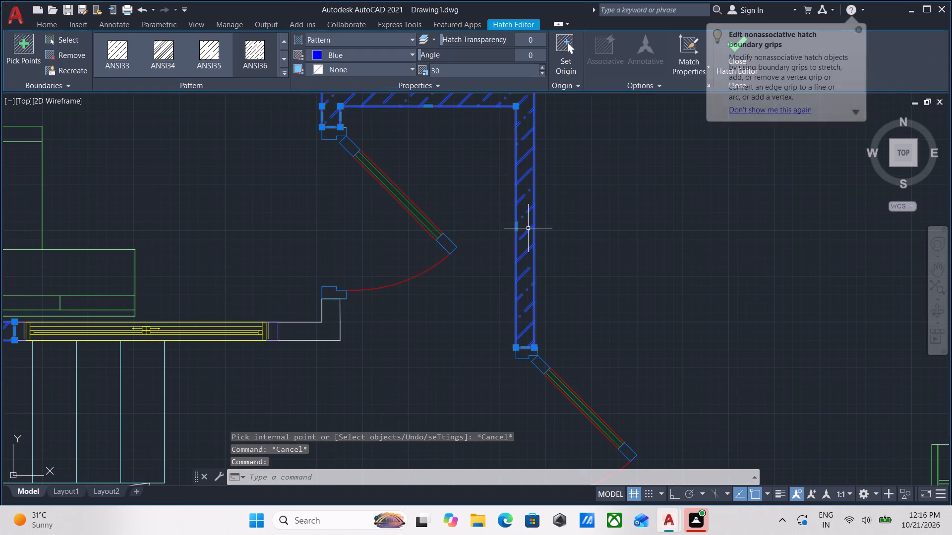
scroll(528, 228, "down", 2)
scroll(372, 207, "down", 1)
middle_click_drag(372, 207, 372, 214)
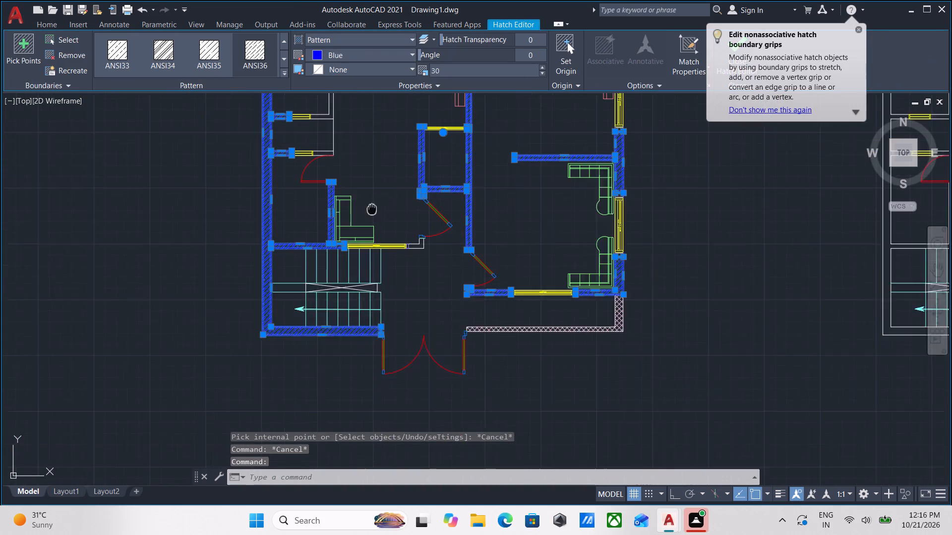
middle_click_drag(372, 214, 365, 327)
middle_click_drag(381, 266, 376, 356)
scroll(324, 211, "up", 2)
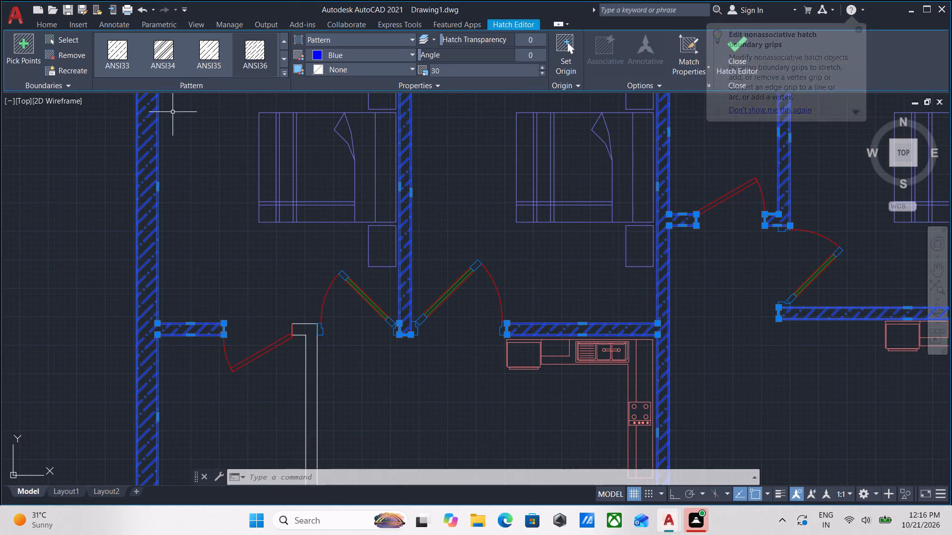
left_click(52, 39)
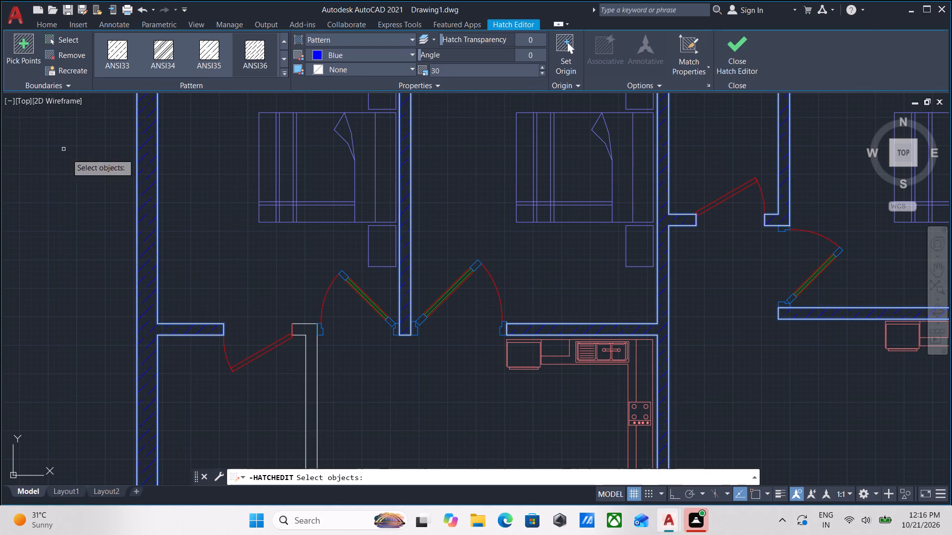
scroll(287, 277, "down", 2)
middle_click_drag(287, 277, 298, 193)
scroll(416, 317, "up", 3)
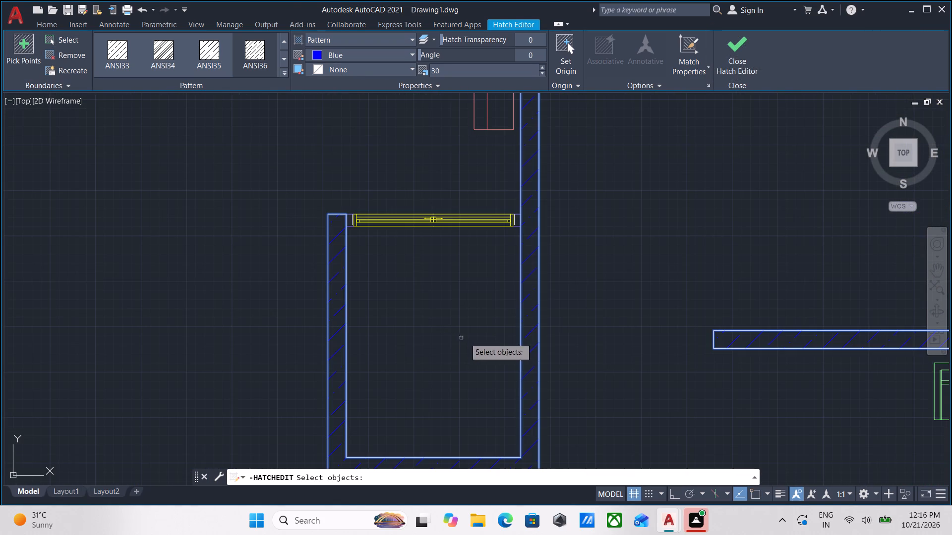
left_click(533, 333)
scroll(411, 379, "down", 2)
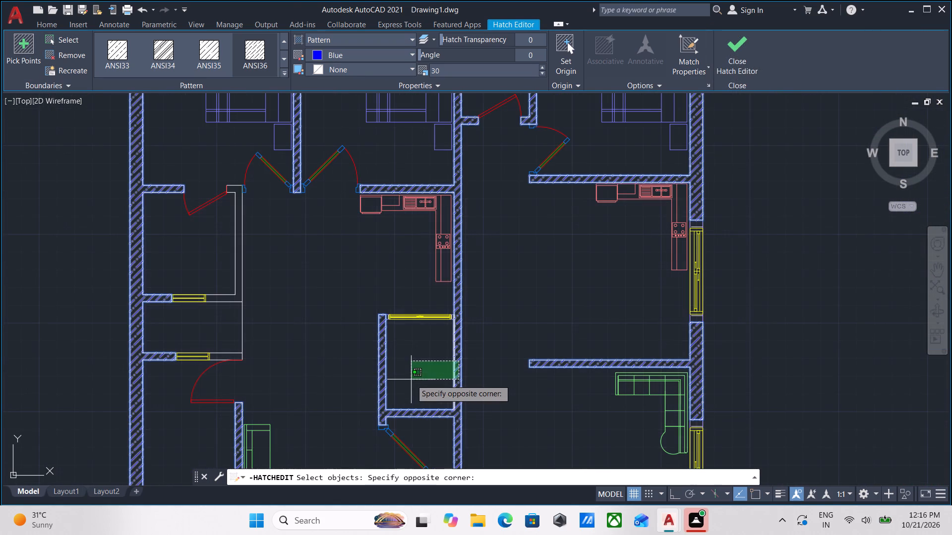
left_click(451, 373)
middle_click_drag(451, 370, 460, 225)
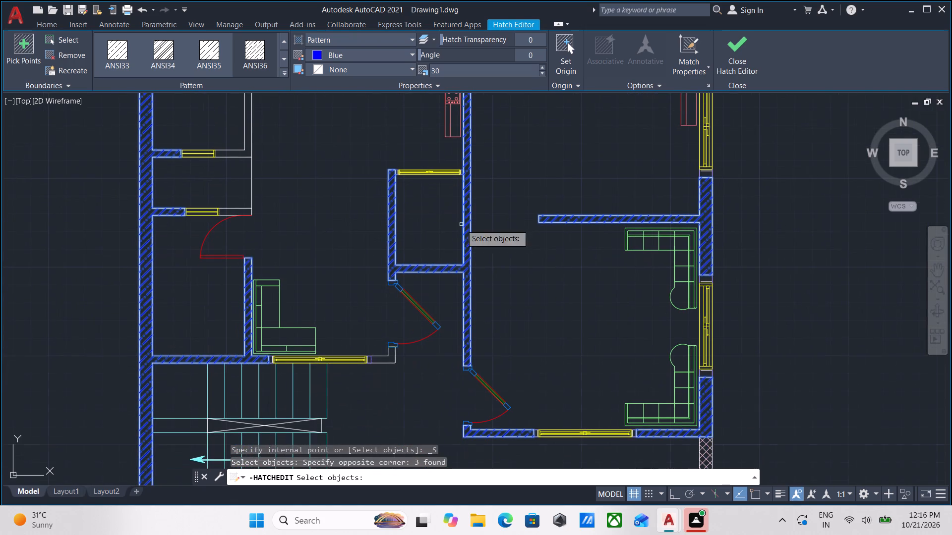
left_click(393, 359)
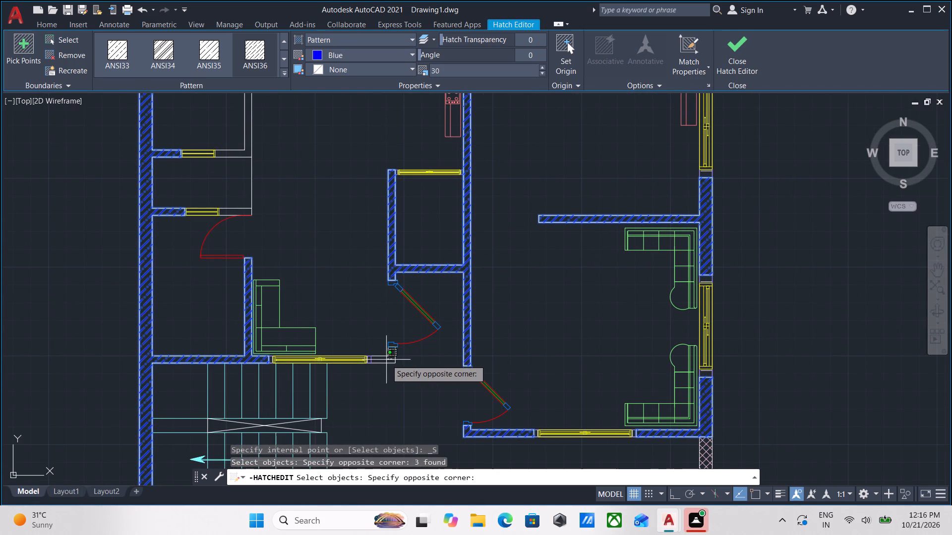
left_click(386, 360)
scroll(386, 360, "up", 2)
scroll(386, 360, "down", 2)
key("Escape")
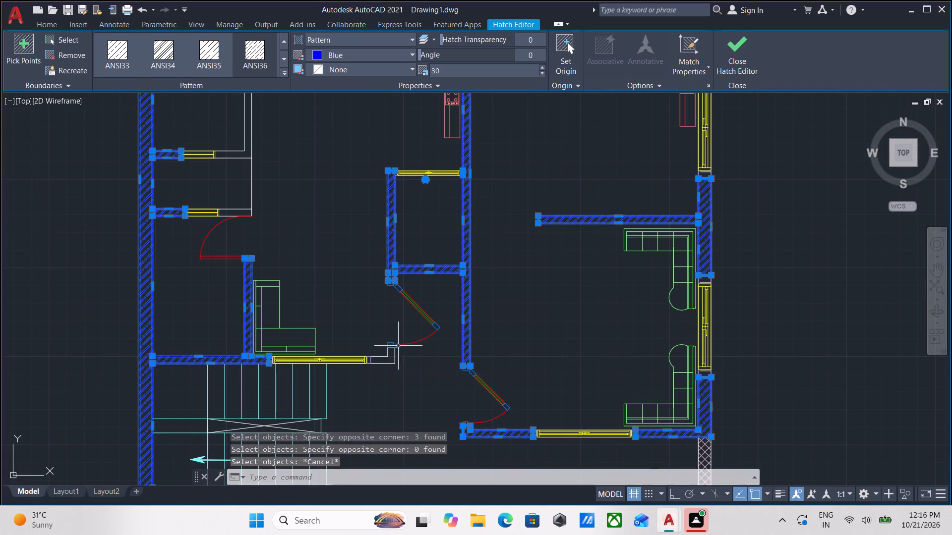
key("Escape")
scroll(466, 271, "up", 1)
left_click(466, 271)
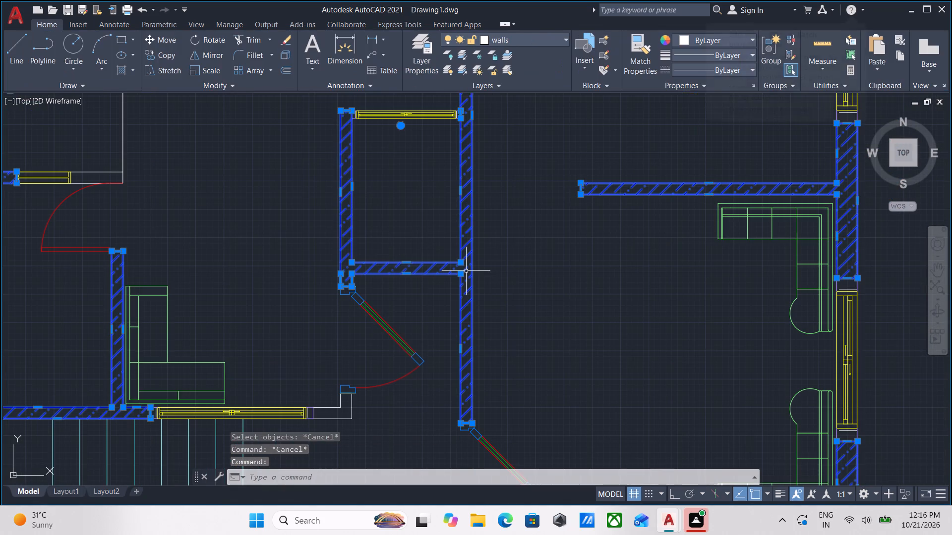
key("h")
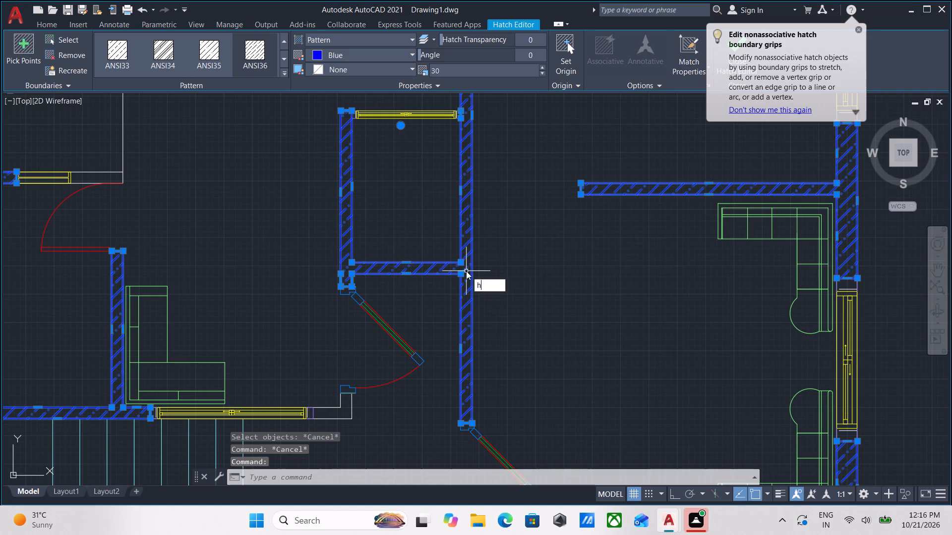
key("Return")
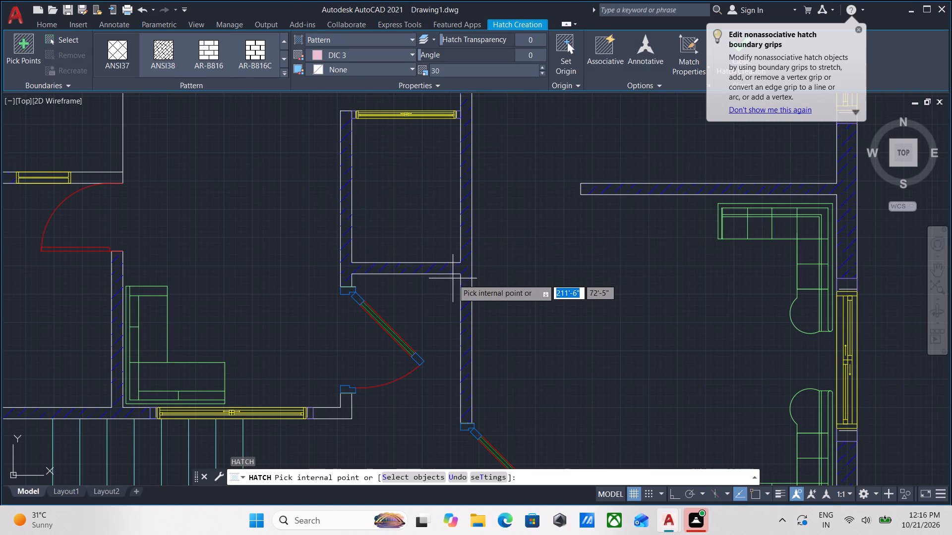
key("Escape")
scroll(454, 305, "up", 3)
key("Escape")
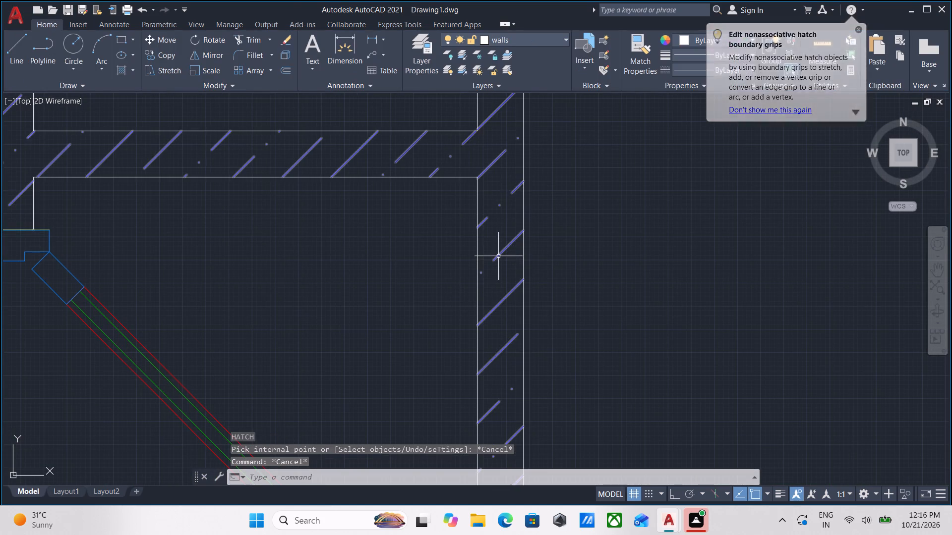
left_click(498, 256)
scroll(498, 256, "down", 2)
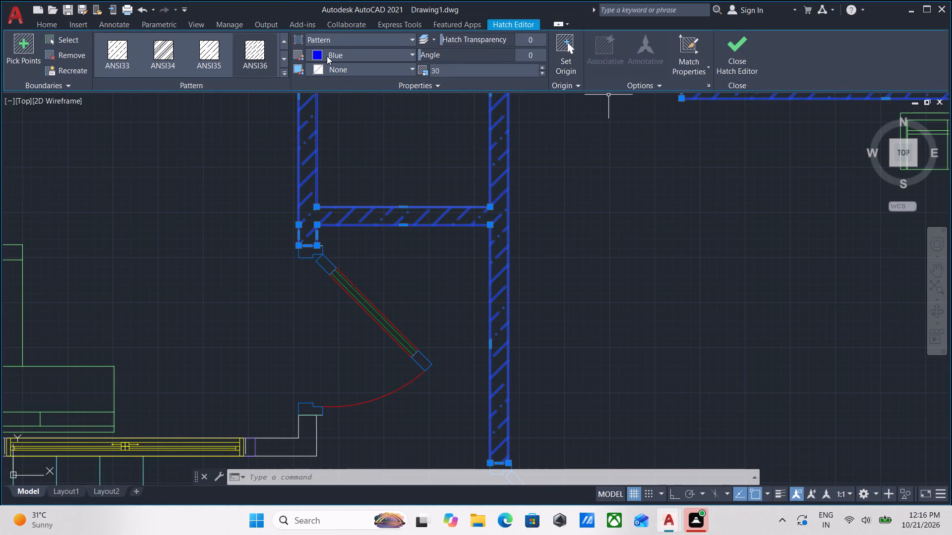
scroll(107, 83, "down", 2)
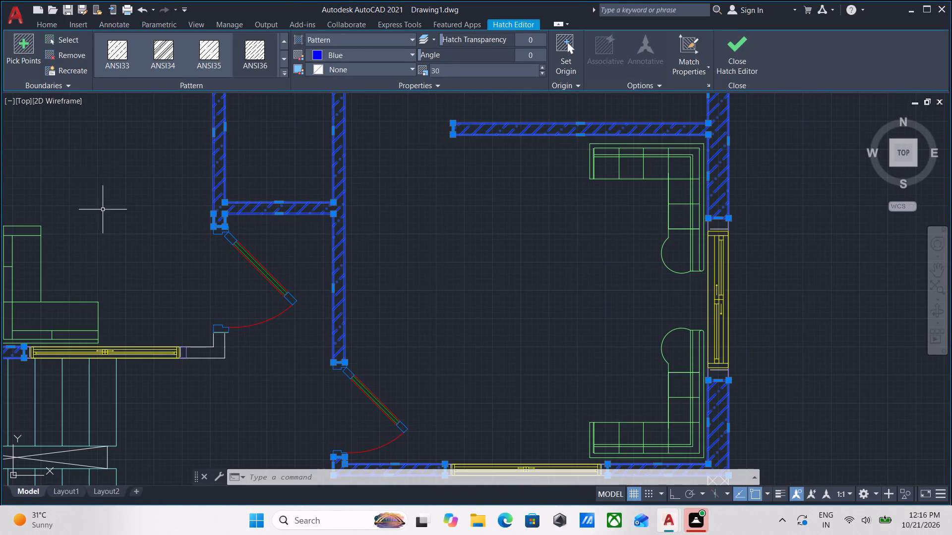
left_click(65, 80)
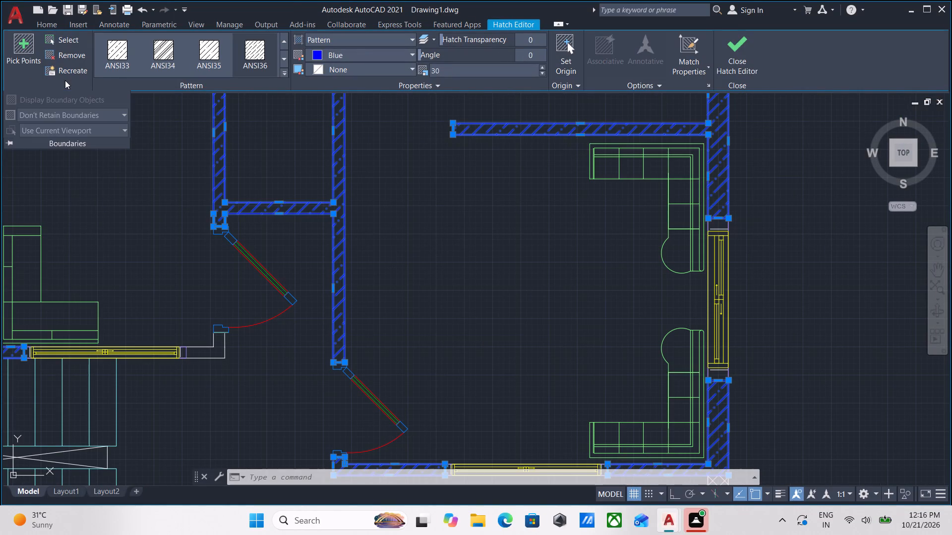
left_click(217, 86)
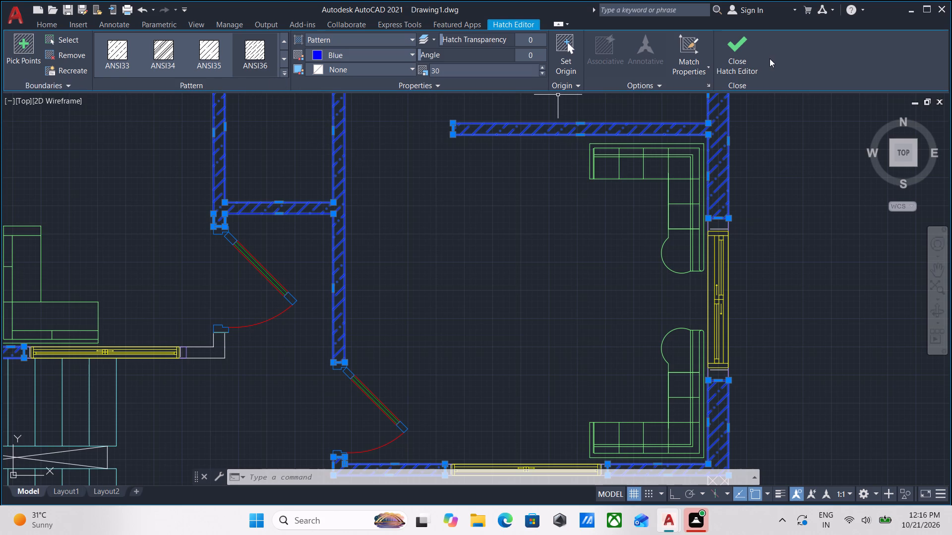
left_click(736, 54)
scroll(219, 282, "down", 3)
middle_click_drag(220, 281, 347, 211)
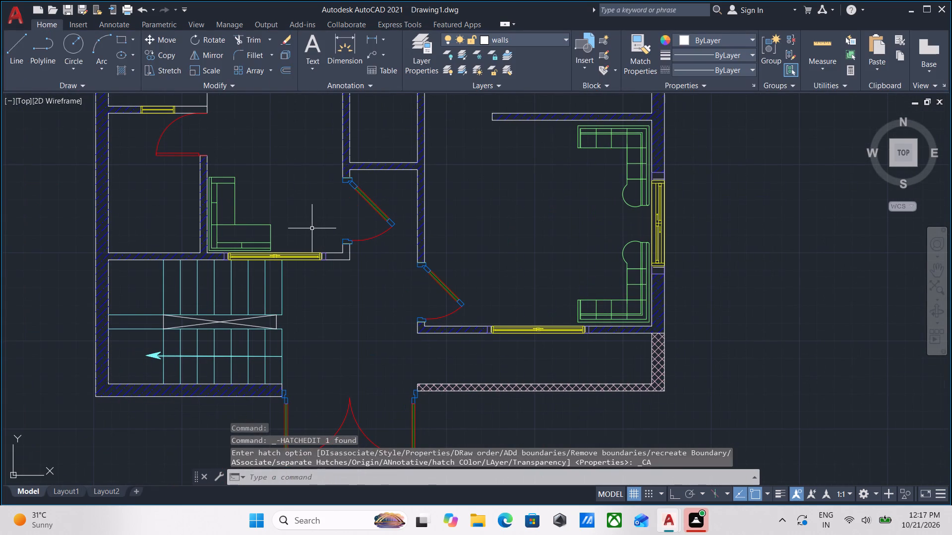
Hatch the L-shaped wall corner between the west sitting room's south window and door with a new blue ANSI35 hatch.
key("h")
key("Return")
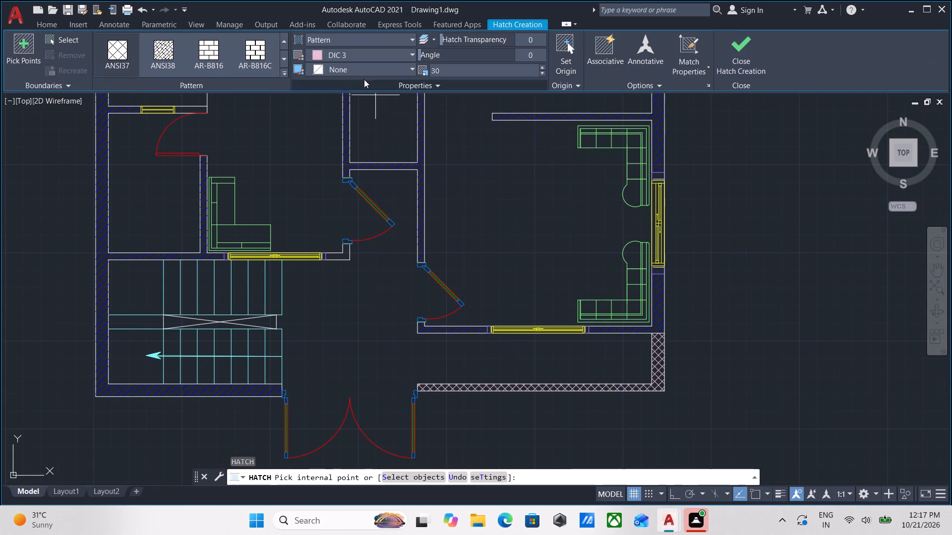
left_click(315, 56)
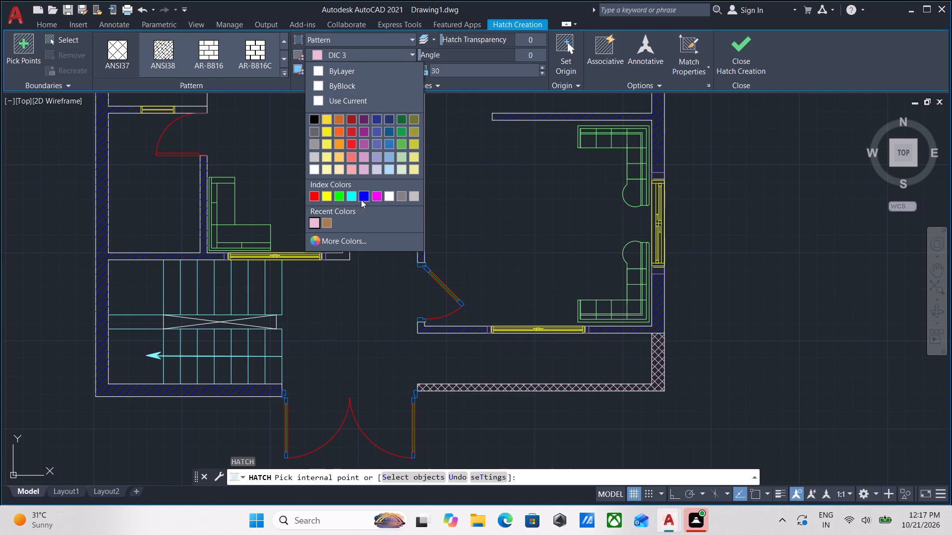
left_click(363, 199)
scroll(121, 62, "up", 2)
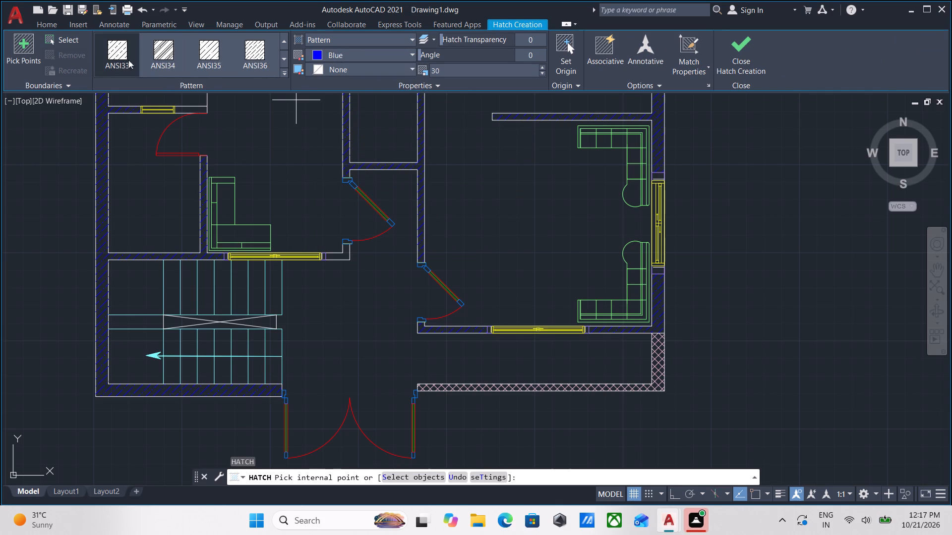
scroll(211, 57, "down", 1)
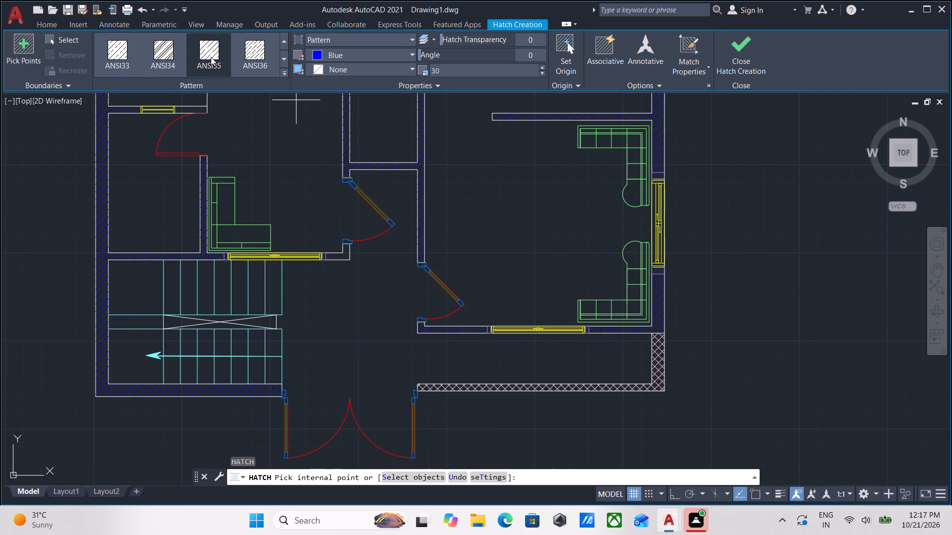
left_click(211, 57)
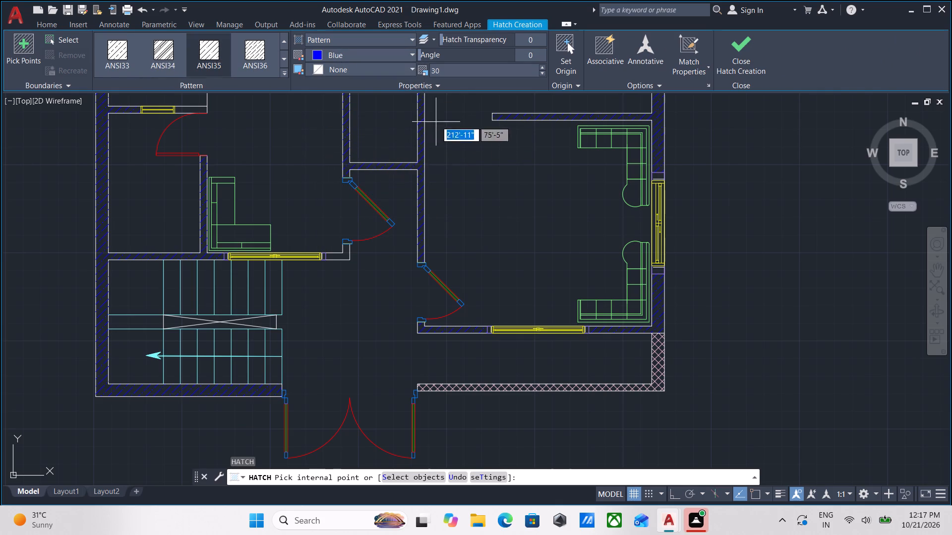
scroll(341, 253, "up", 3)
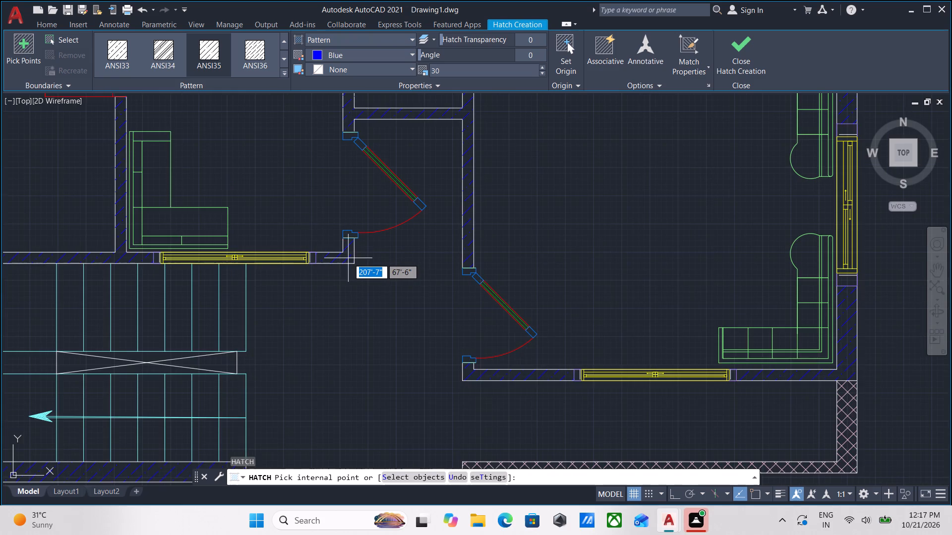
scroll(348, 258, "up", 6)
left_click(366, 231)
scroll(366, 231, "down", 1)
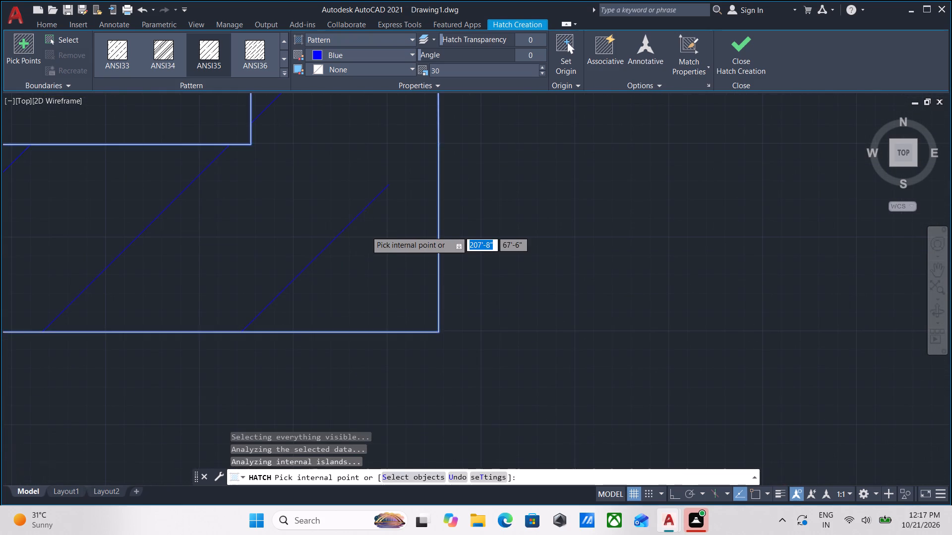
scroll(366, 231, "down", 6)
Add the east wall of the small room west of the kitchen, with its return to the south window, to the hatch.
middle_click_drag(340, 231, 308, 282)
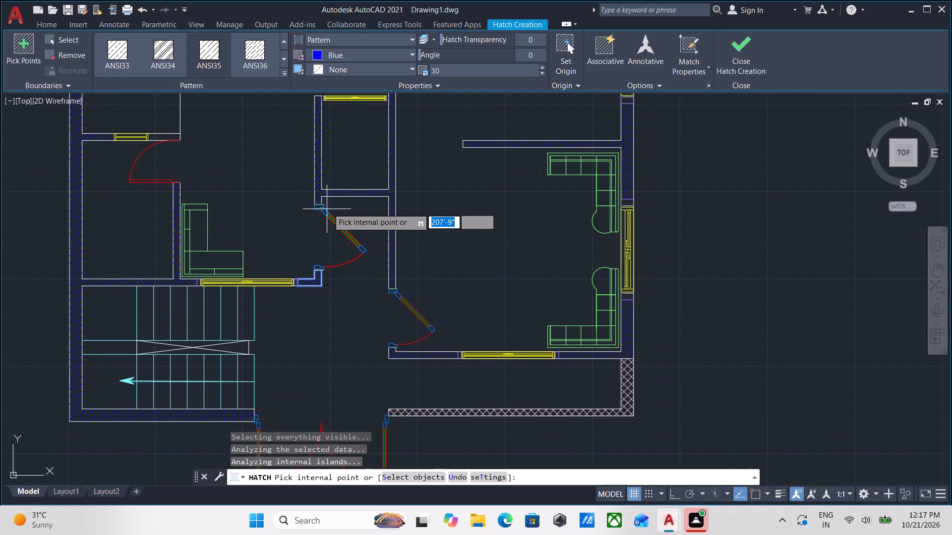
scroll(253, 220, "down", 1)
scroll(235, 128, "up", 1)
middle_click_drag(235, 128, 260, 302)
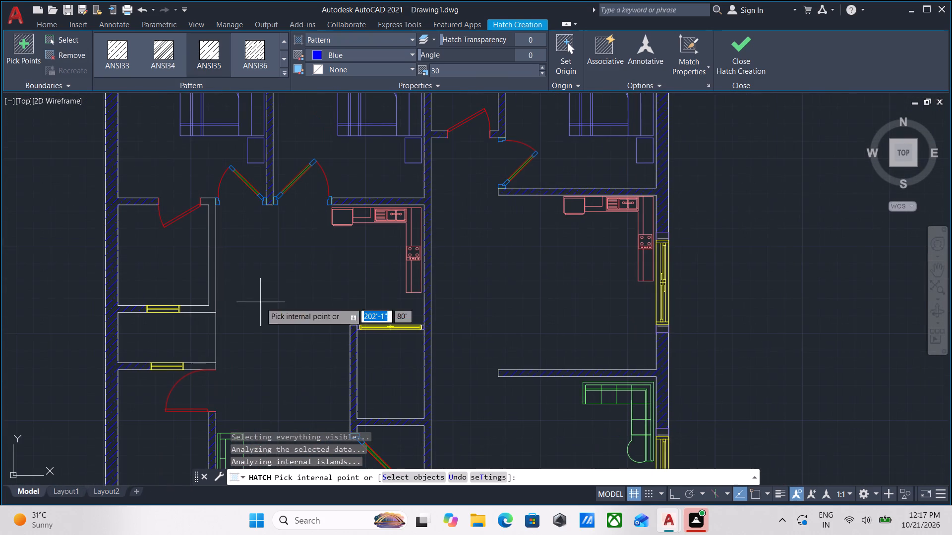
scroll(219, 278, "up", 2)
left_click(199, 266)
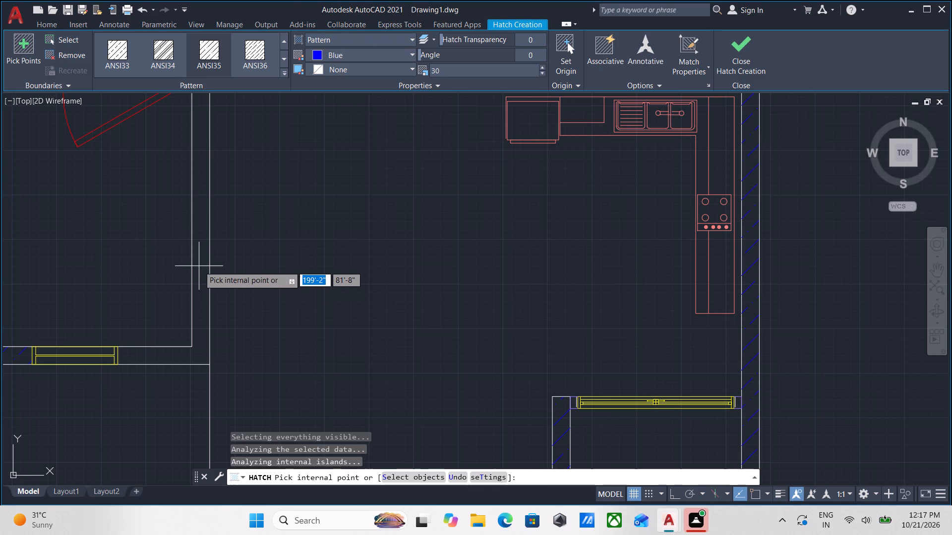
Examine the original floor plan's walls for remaining unhatched gaps before moving on to the adapted plan.
scroll(199, 266, "down", 3)
scroll(306, 280, "down", 2)
middle_click_drag(306, 280, 324, 240)
scroll(310, 206, "up", 3)
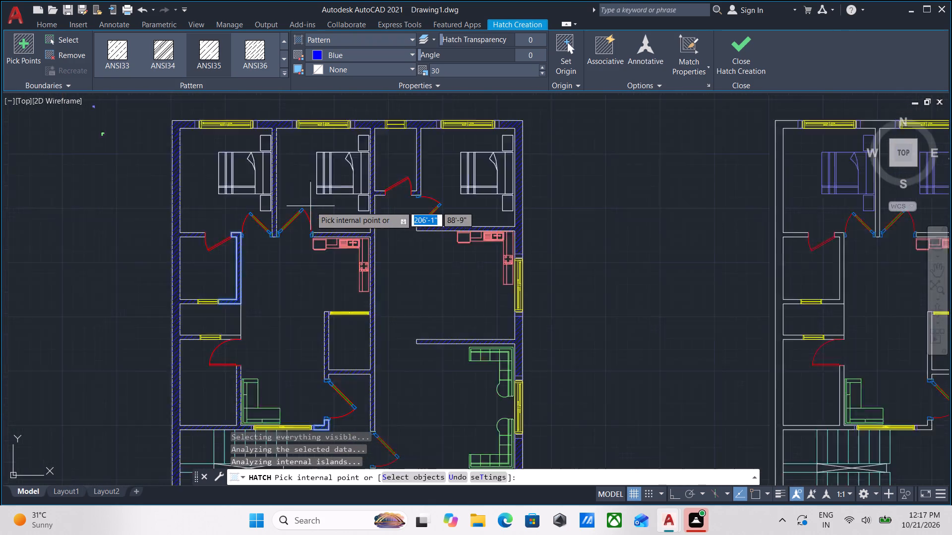
scroll(243, 268, "up", 2)
scroll(293, 233, "up", 2)
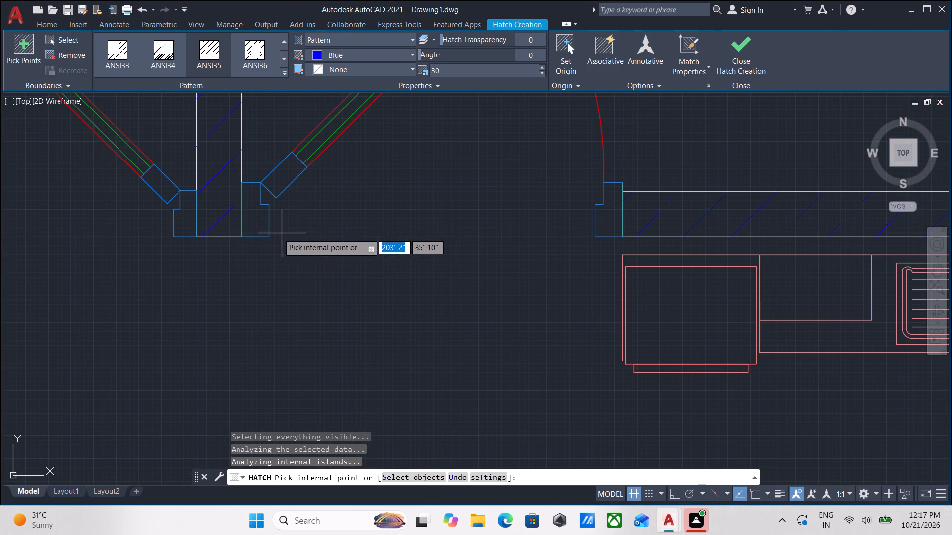
scroll(239, 222, "down", 2)
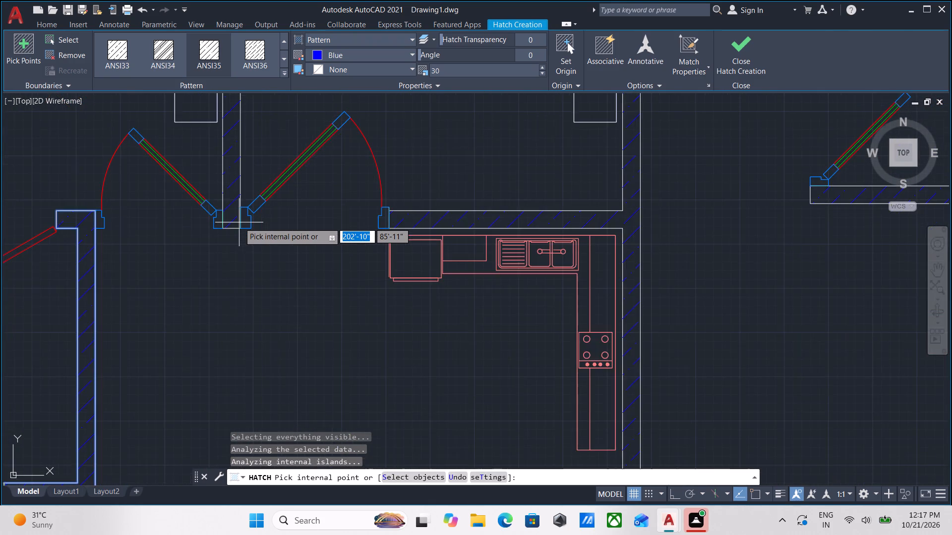
scroll(239, 222, "down", 2)
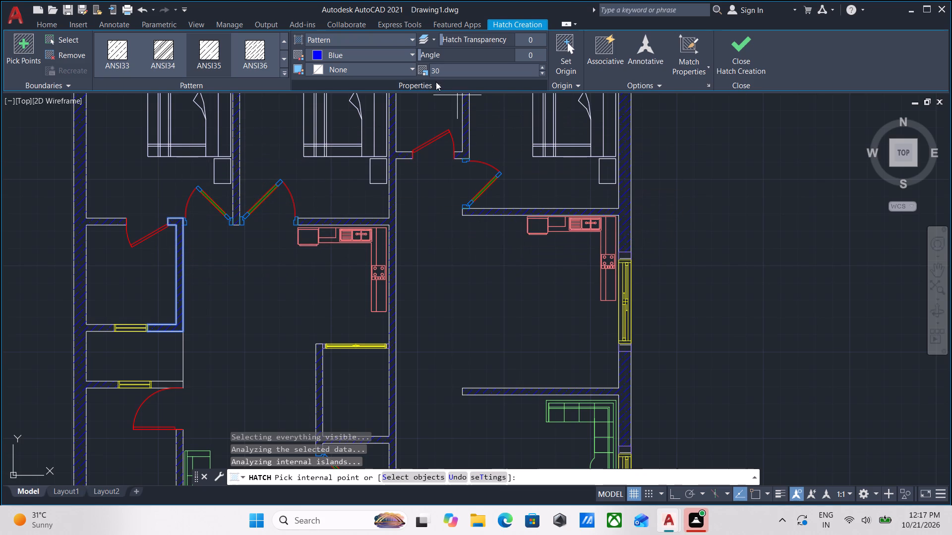
scroll(429, 312, "down", 2)
middle_click_drag(429, 312, 263, 244)
scroll(342, 312, "up", 2)
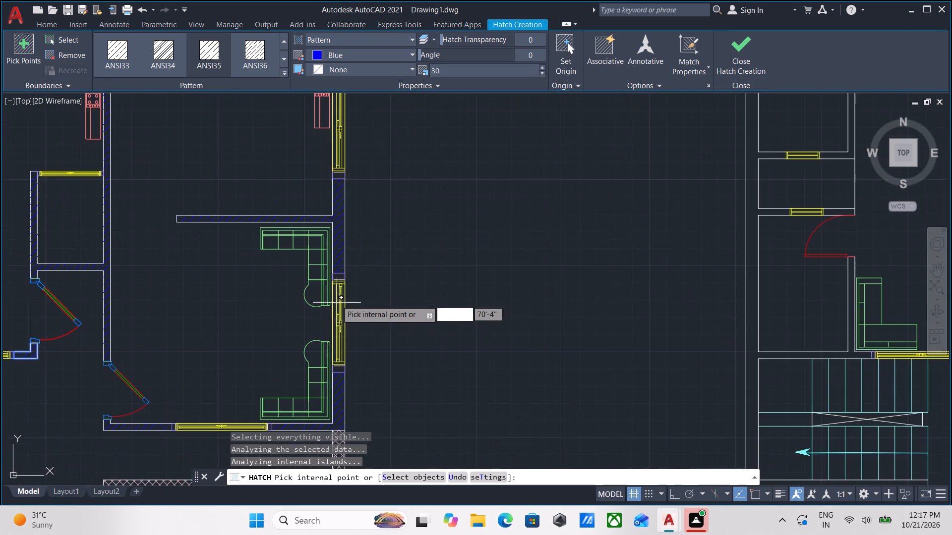
scroll(336, 292, "up", 4)
scroll(336, 292, "down", 3)
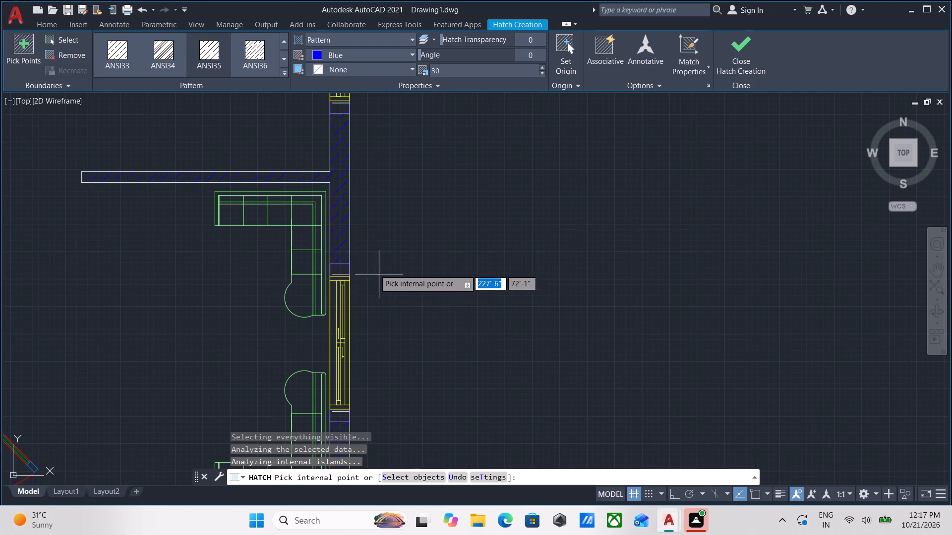
scroll(359, 259, "up", 3)
scroll(375, 273, "down", 2)
middle_click_drag(375, 273, 367, 195)
scroll(408, 227, "down", 2)
scroll(484, 257, "down", 2)
middle_click_drag(484, 257, 320, 238)
middle_click_drag(398, 260, 281, 321)
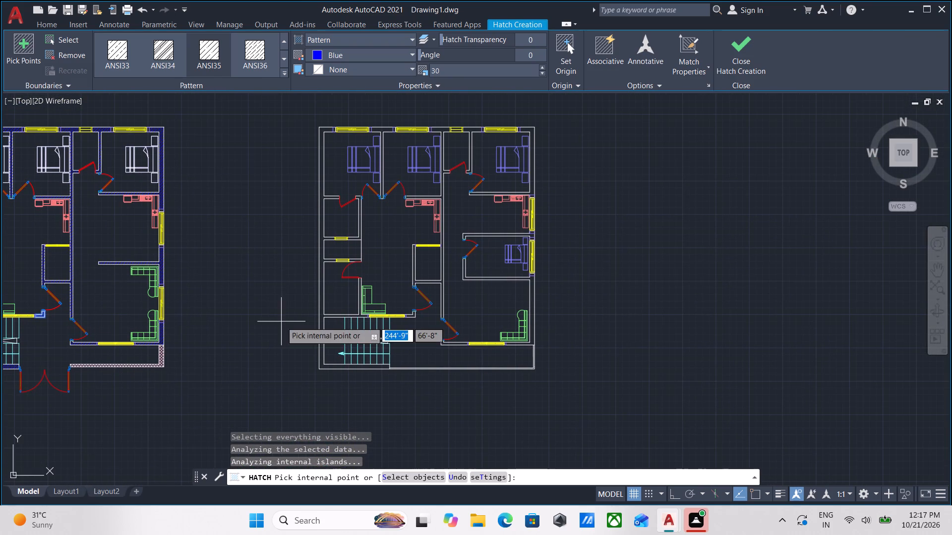
Add the adapted plan's west outer wall and the east wall of the small room west of the kitchen to the blue ANSI35 hatch.
scroll(327, 362, "up", 3)
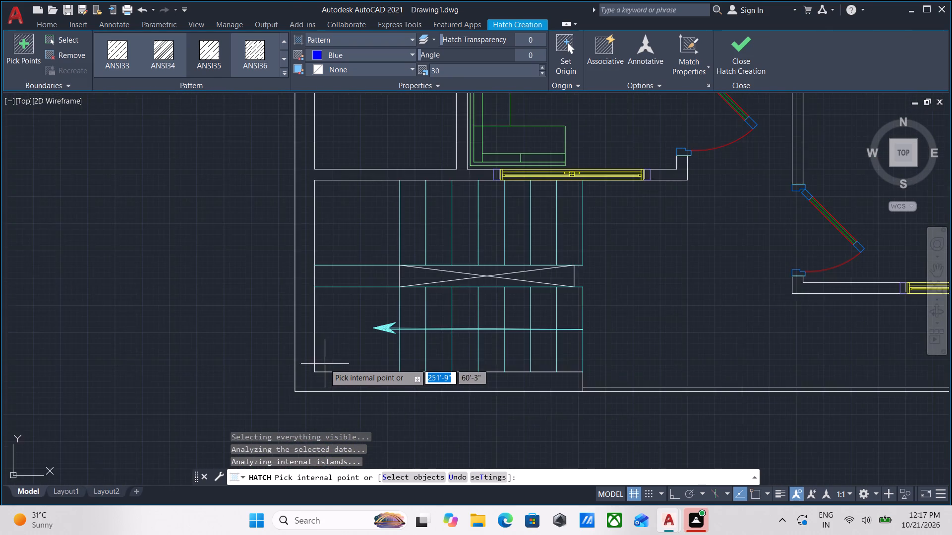
scroll(315, 365, "up", 2)
left_click(290, 359)
scroll(290, 359, "down", 1)
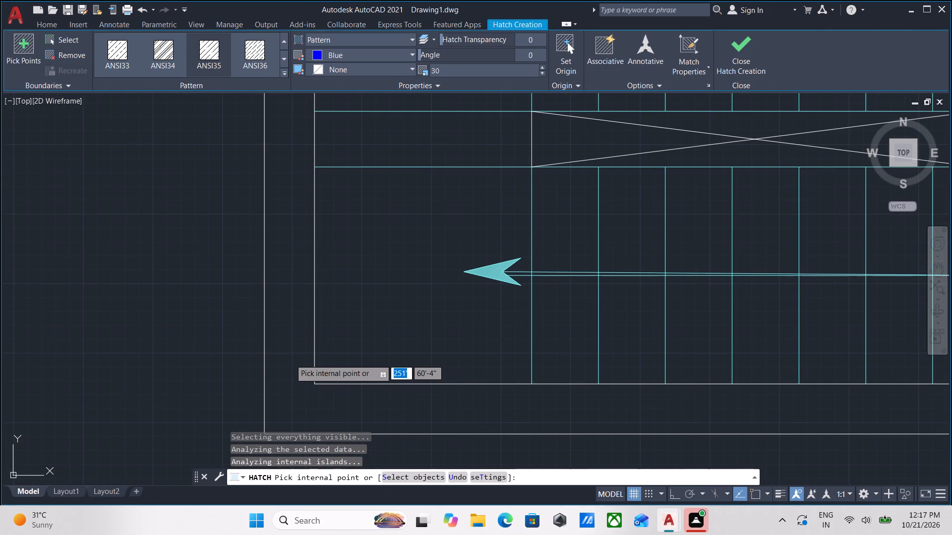
scroll(290, 359, "down", 3)
left_click(602, 287)
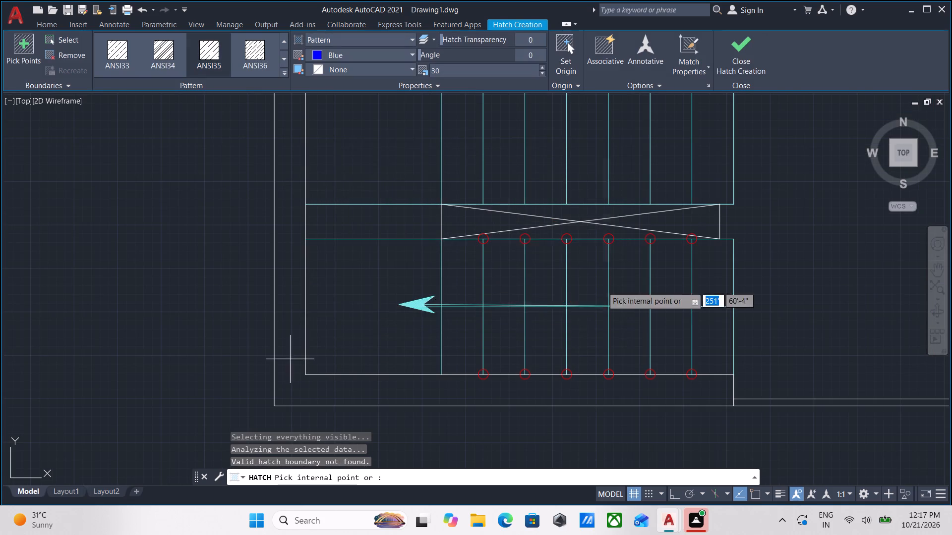
scroll(368, 313, "down", 3)
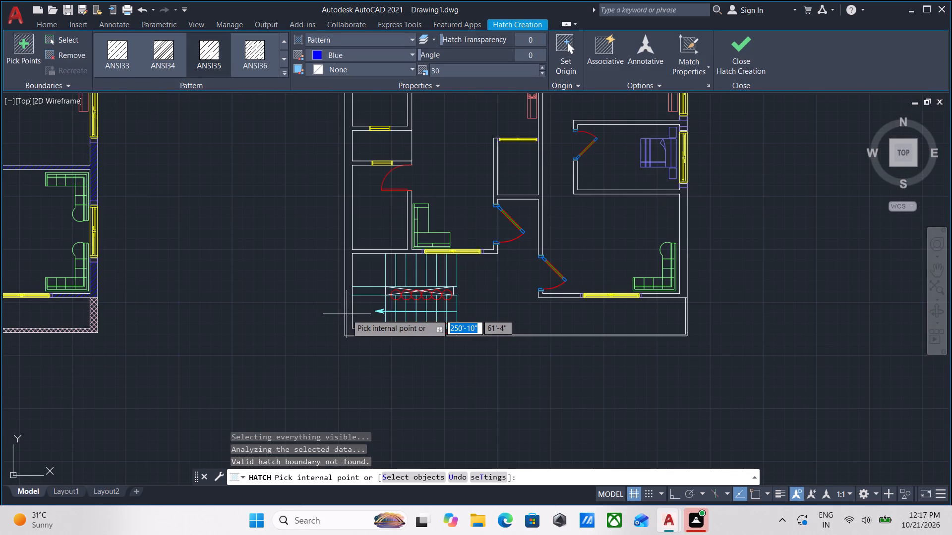
left_click(347, 314)
scroll(348, 314, "down", 1)
middle_click_drag(348, 314, 331, 372)
scroll(371, 225, "up", 2)
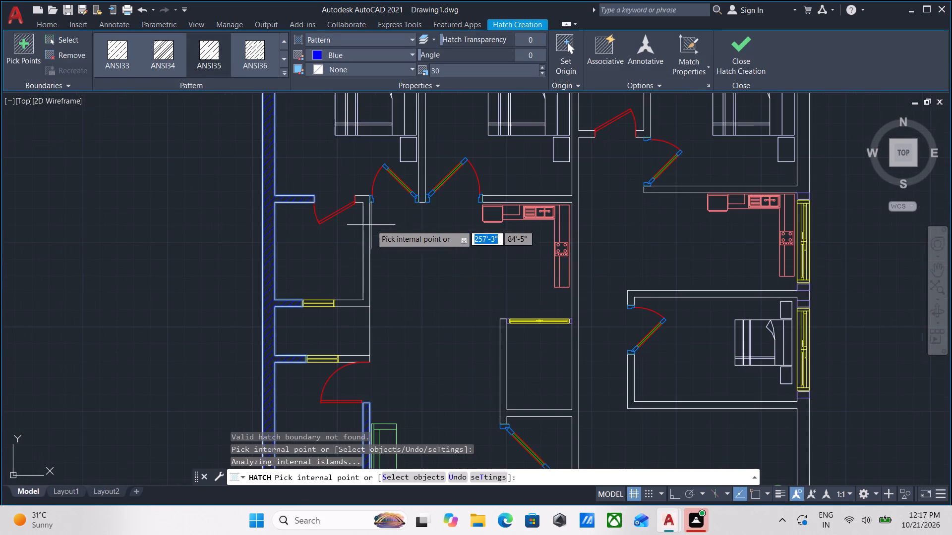
scroll(364, 269, "up", 2)
left_click(365, 269)
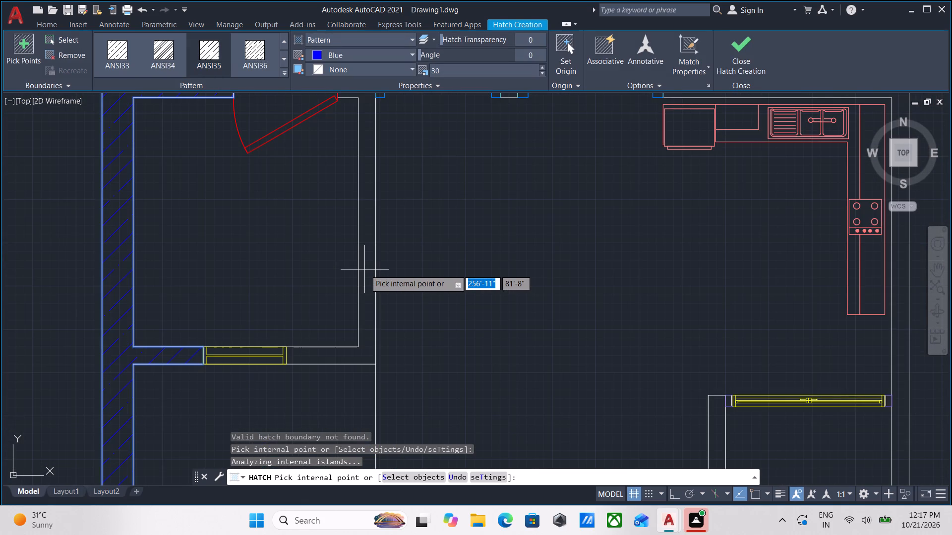
Add the adapted plan's north wall segments between the windows, with their connected partitions, and the northeast corner wall to the blue hatch.
scroll(365, 269, "down", 3)
middle_click_drag(389, 271, 175, 297)
middle_click_drag(190, 276, 191, 368)
middle_click_drag(236, 256, 237, 357)
scroll(225, 247, "up", 1)
left_click(222, 245)
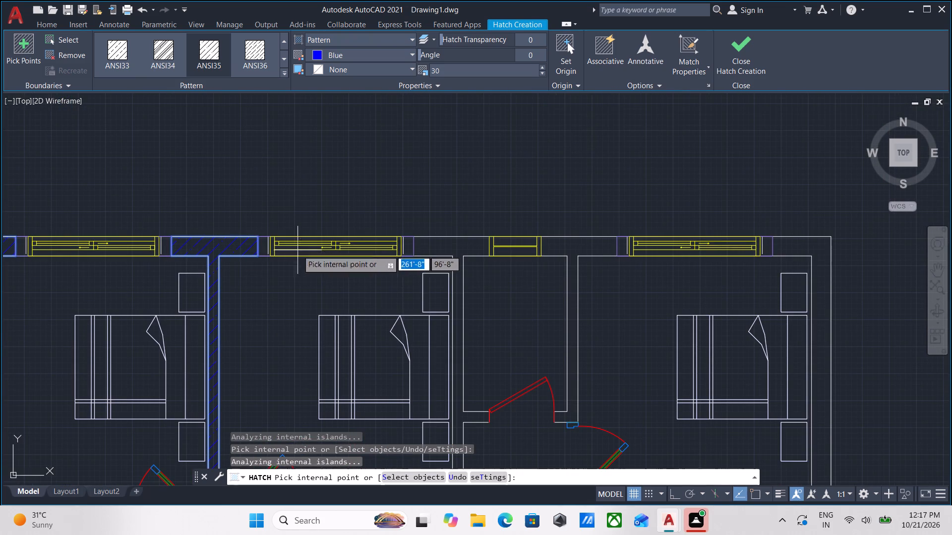
left_click(448, 242)
middle_click_drag(459, 245, 272, 241)
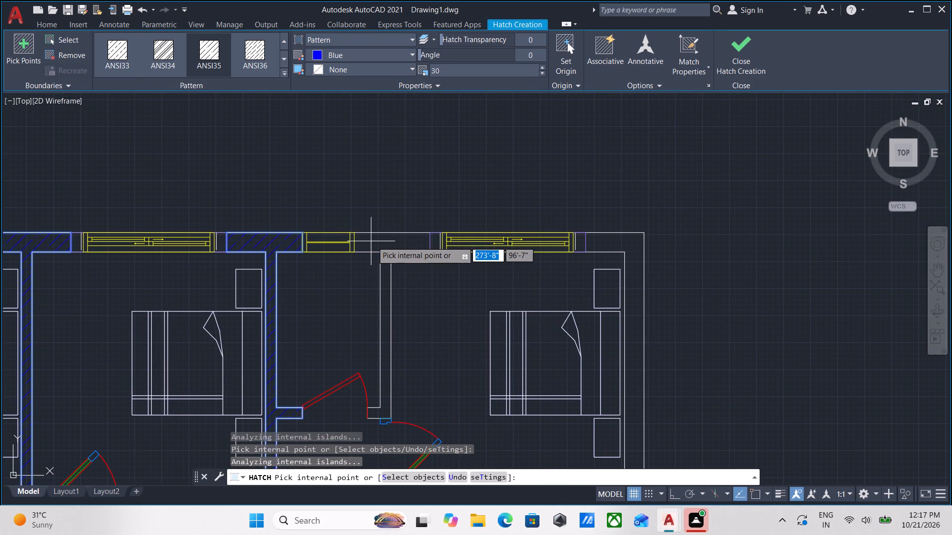
left_click(372, 241)
scroll(372, 241, "down", 1)
middle_click_drag(372, 241, 321, 235)
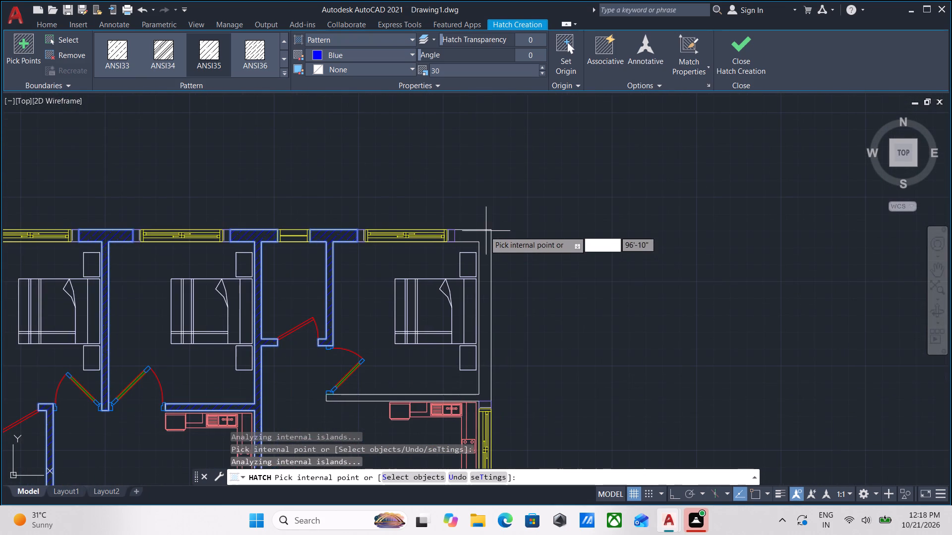
left_click(476, 233)
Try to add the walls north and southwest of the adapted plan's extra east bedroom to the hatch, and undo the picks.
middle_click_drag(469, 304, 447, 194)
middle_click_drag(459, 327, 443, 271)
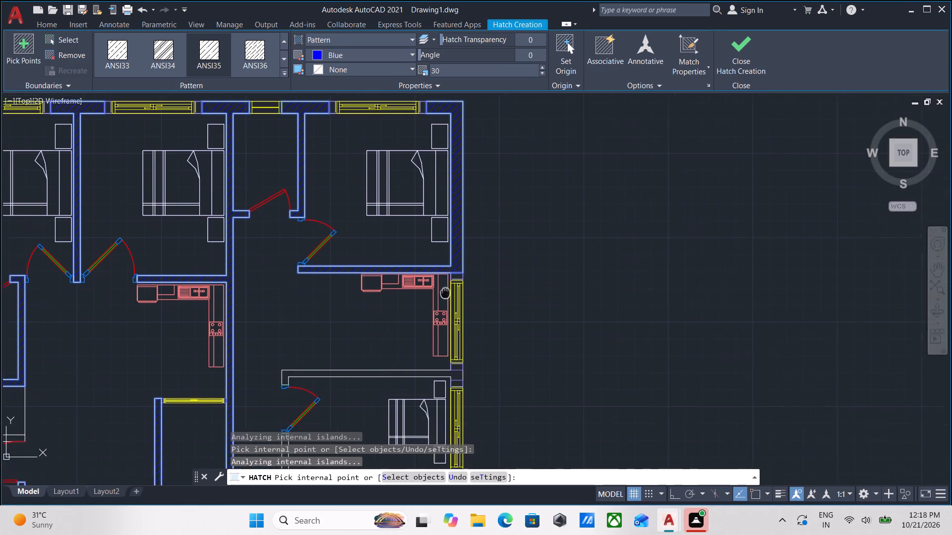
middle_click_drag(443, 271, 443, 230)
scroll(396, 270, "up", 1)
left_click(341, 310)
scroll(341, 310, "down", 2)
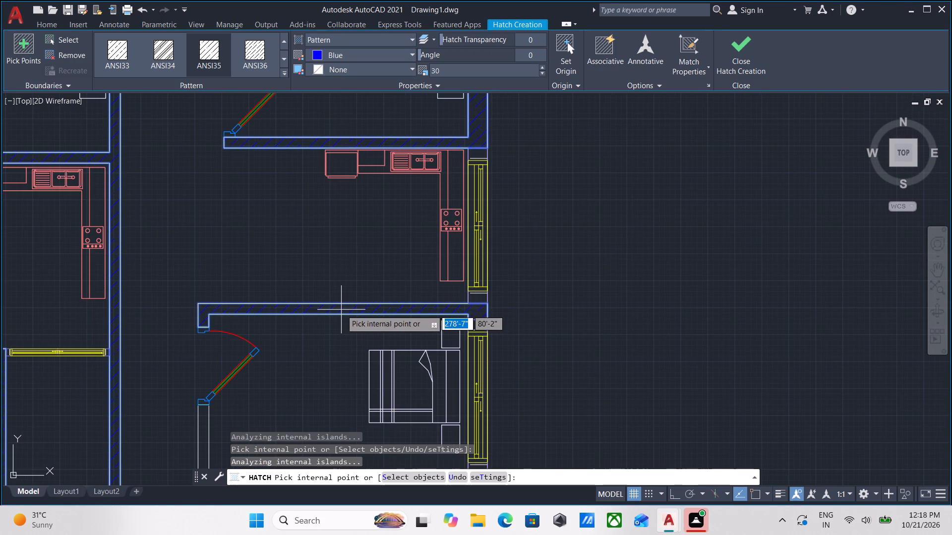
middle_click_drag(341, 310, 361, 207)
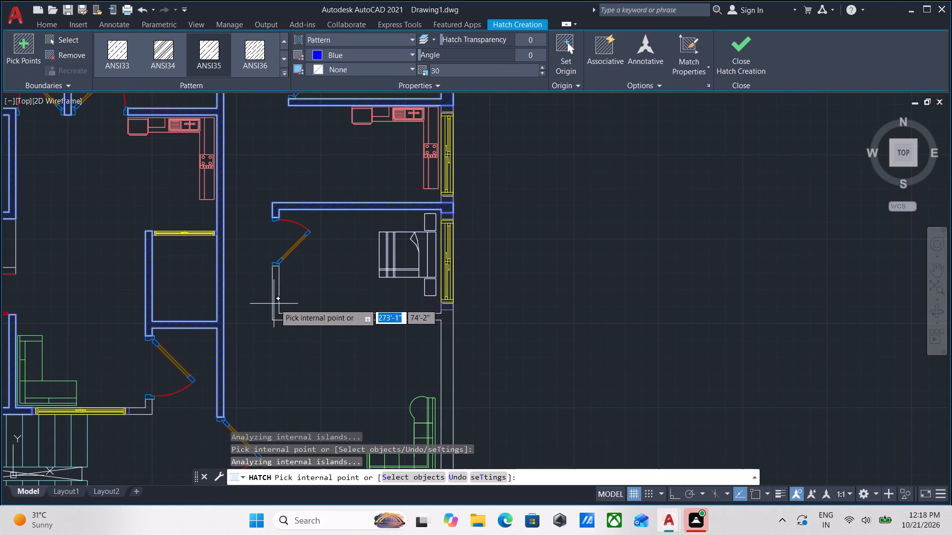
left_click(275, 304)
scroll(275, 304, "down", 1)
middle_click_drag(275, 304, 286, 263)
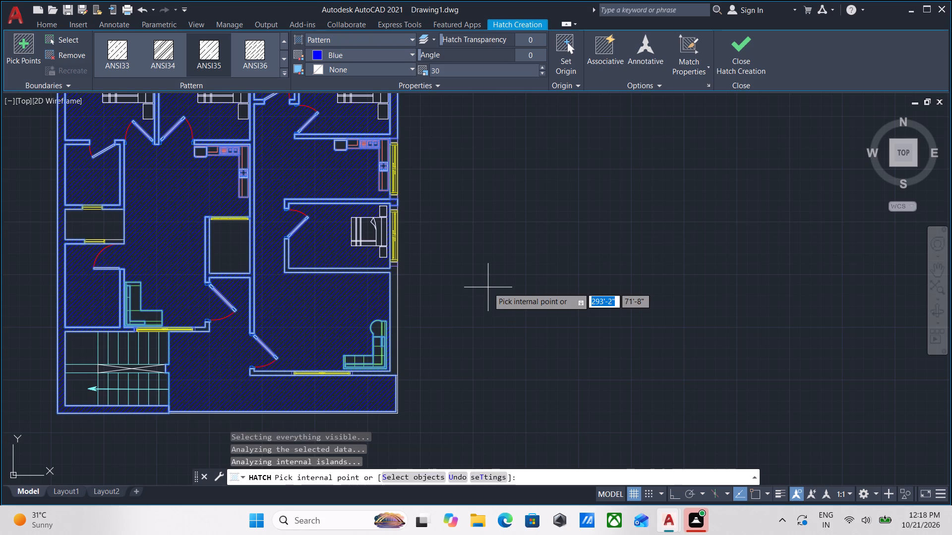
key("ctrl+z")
Add the east sitting room's south wall on both sides of the window, with its connected east wall, to the hatch.
scroll(296, 289, "up", 3)
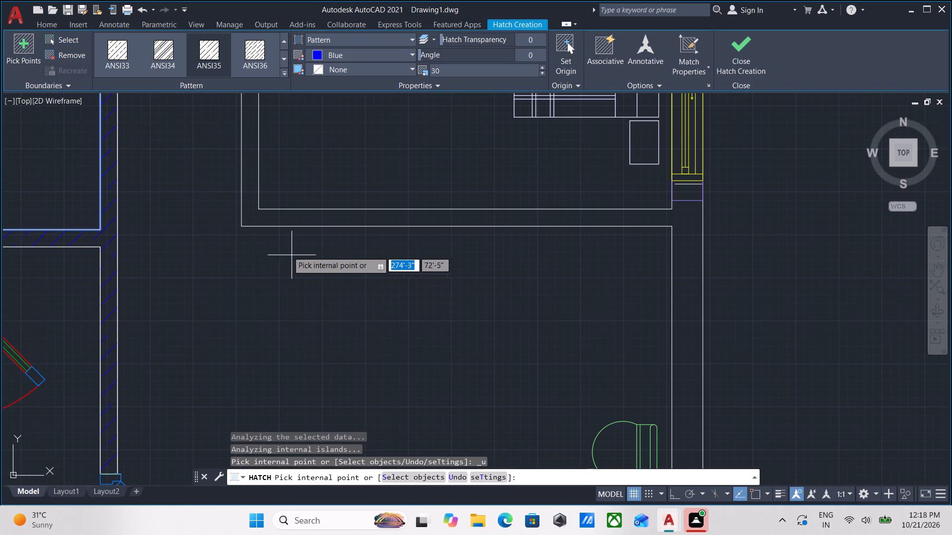
middle_click_drag(264, 221, 270, 304)
scroll(251, 266, "down", 2)
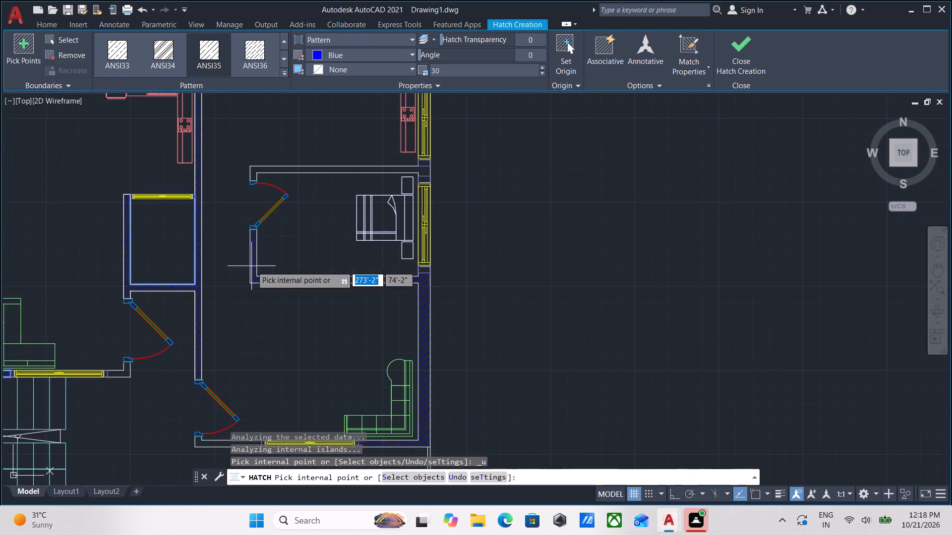
middle_click_drag(251, 266, 255, 159)
scroll(230, 344, "up", 2)
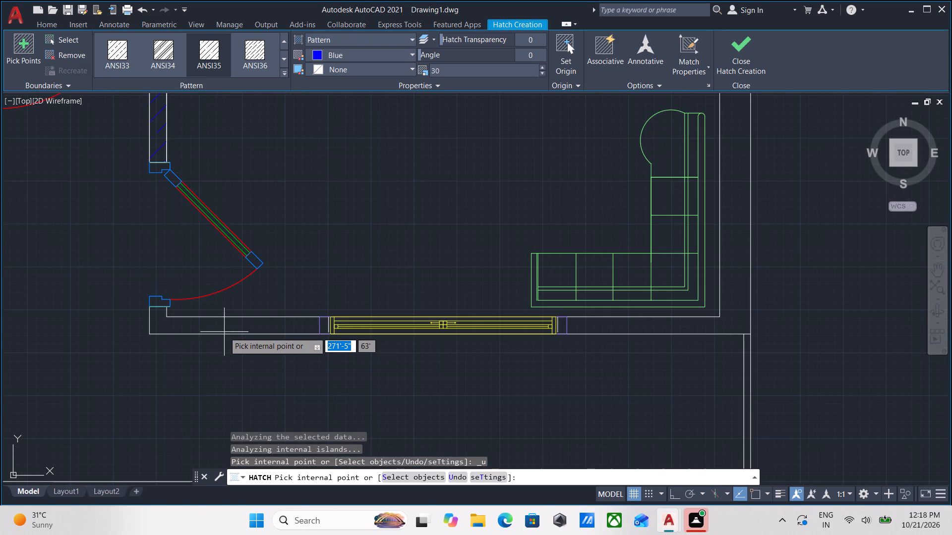
left_click(224, 323)
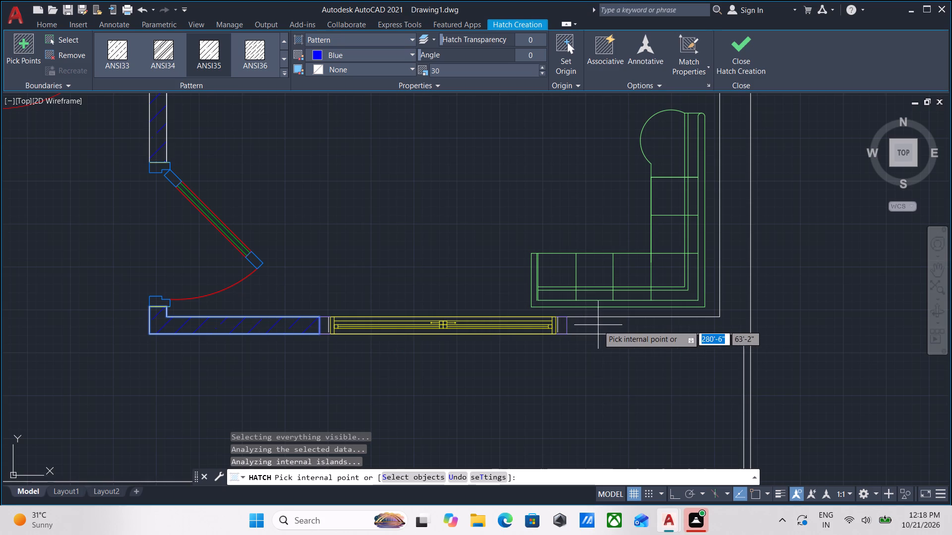
left_click(598, 325)
Add the L-shaped wall corner between the adapted plan's west sitting room south window and door to the hatch.
scroll(598, 325, "down", 2)
middle_click_drag(598, 325, 626, 433)
scroll(419, 333, "down", 2)
middle_click_drag(419, 333, 435, 415)
scroll(394, 349, "up", 3)
scroll(302, 344, "down", 2)
middle_click_drag(306, 341, 348, 213)
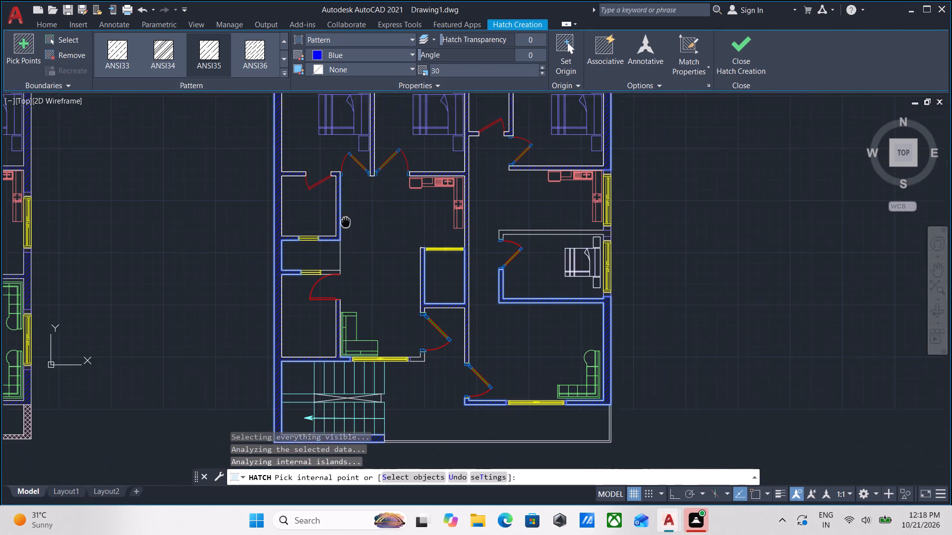
middle_click_drag(348, 213, 348, 210)
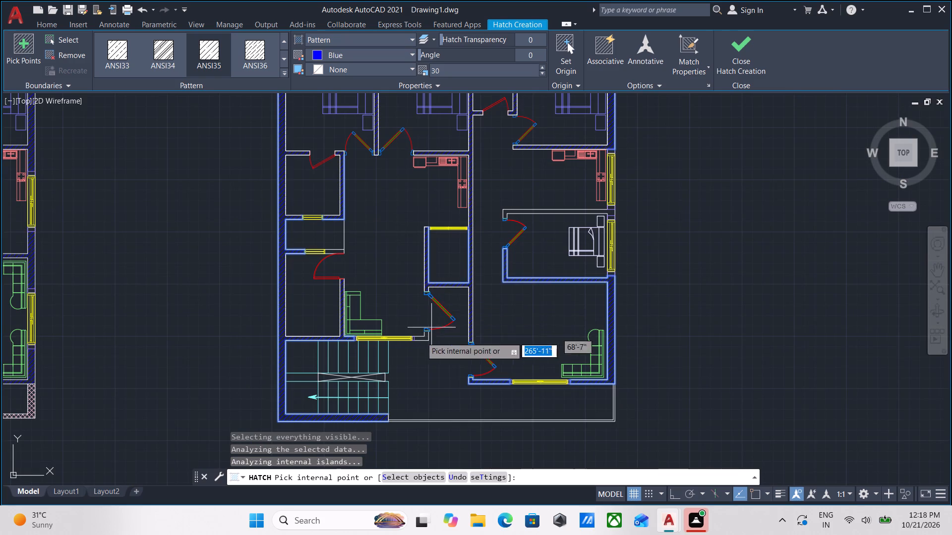
scroll(399, 353, "up", 3)
scroll(473, 311, "up", 3)
left_click(499, 277)
scroll(516, 274, "down", 5)
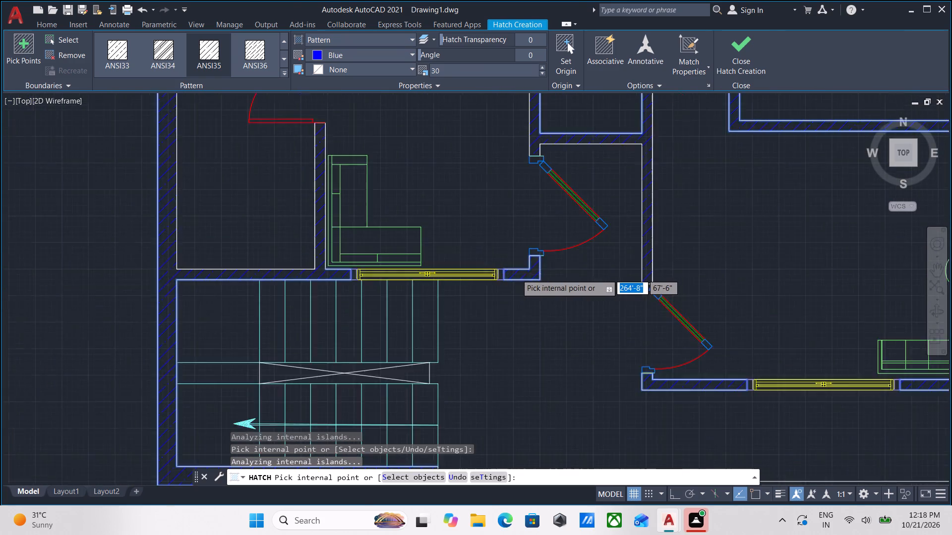
Add the north wall of the adapted plan's extra east bedroom, with its return to the door, to the hatch.
scroll(516, 274, "down", 1)
middle_click_drag(516, 274, 458, 402)
scroll(457, 292, "down", 1)
middle_click_drag(457, 292, 395, 349)
scroll(448, 297, "up", 3)
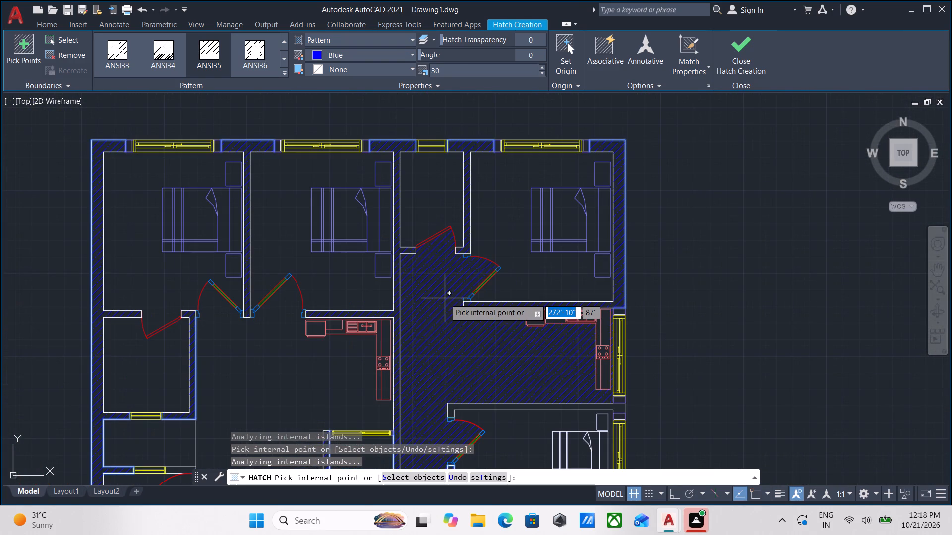
scroll(447, 388, "down", 1)
middle_click_drag(447, 388, 424, 172)
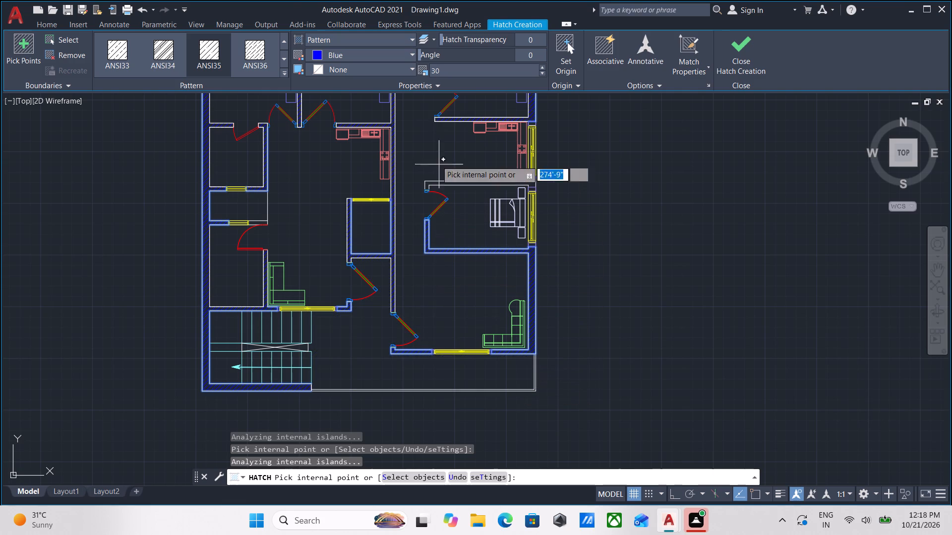
scroll(462, 219, "up", 1)
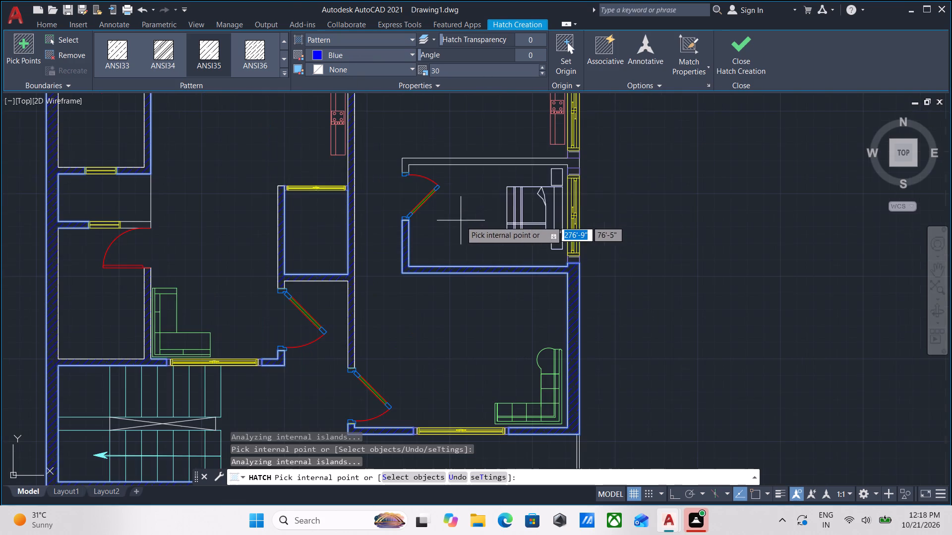
scroll(475, 159, "up", 2)
left_click(474, 164)
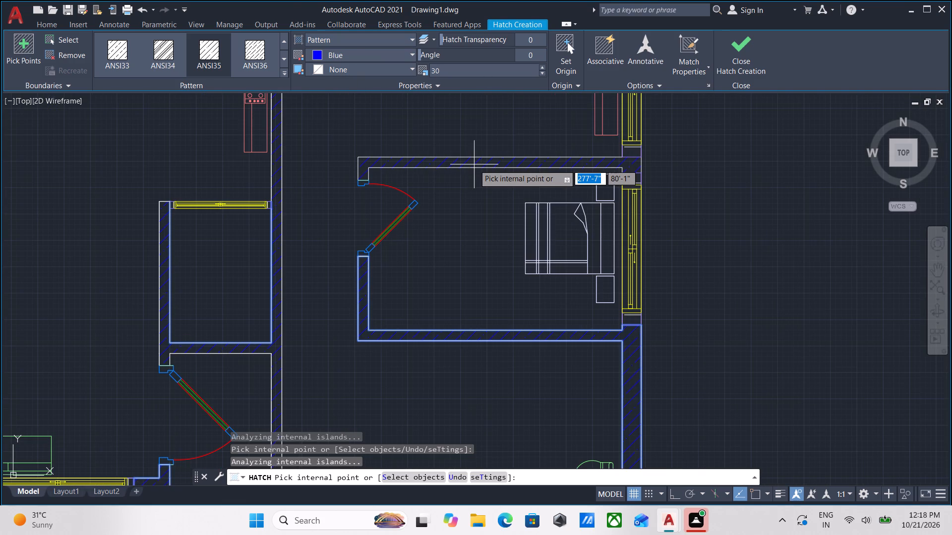
Examine the adapted plan's walls for remaining unhatched segments.
scroll(511, 165, "down", 1)
middle_click_drag(511, 165, 415, 390)
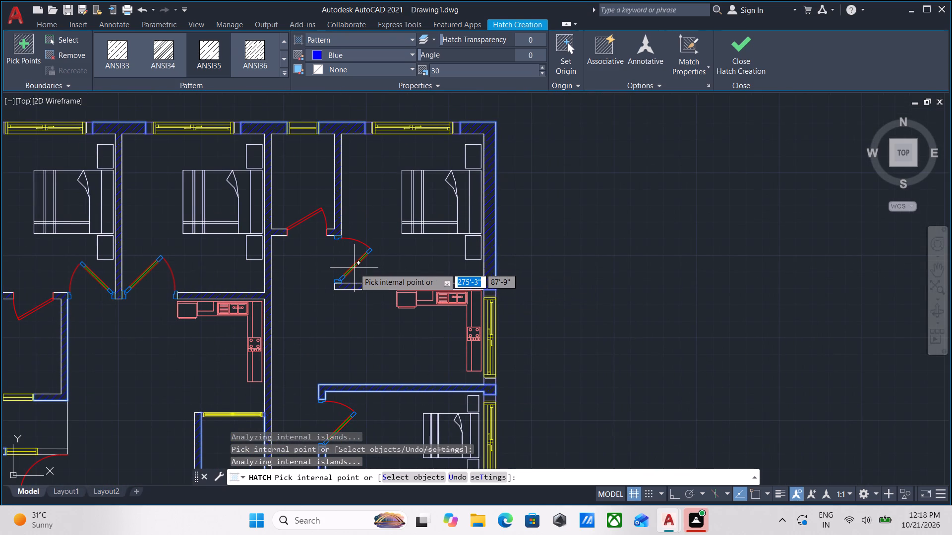
scroll(418, 250, "up", 3)
scroll(420, 250, "down", 3)
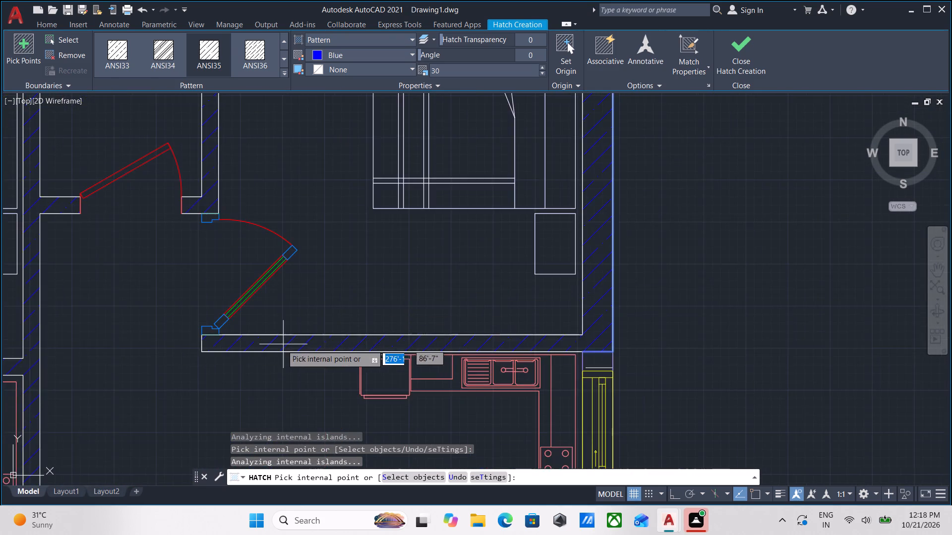
scroll(281, 345, "down", 3)
middle_click_drag(269, 372, 450, 309)
scroll(332, 320, "up", 3)
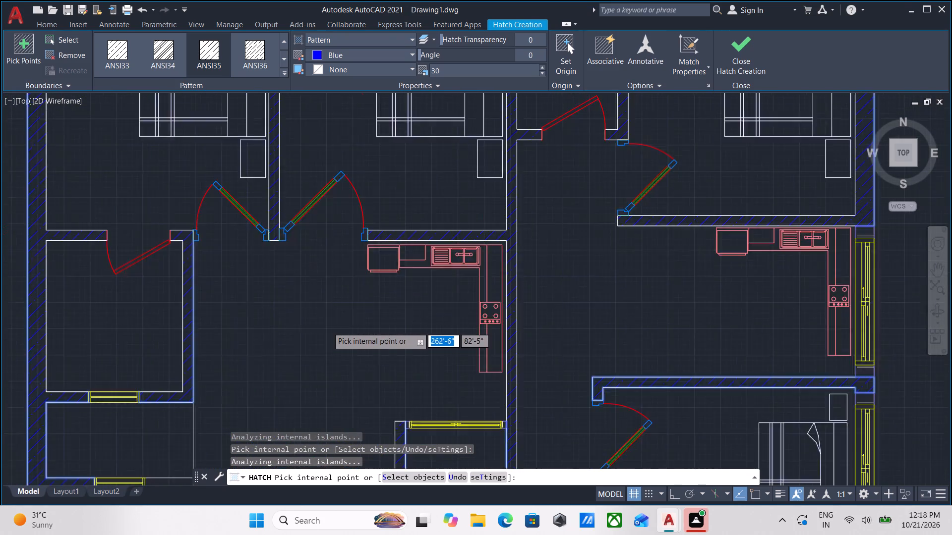
scroll(327, 327, "down", 3)
middle_click_drag(327, 327, 330, 193)
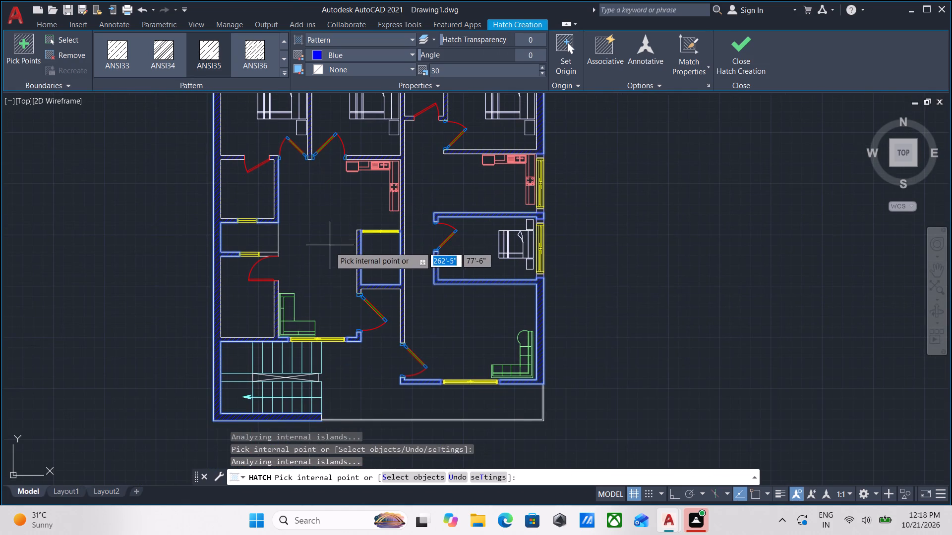
Check the adapted plan's walls for missed segments and finish the blue ANSI35 wall hatch.
scroll(443, 430, "up", 2)
scroll(287, 344, "down", 2)
middle_click_drag(282, 344, 285, 347)
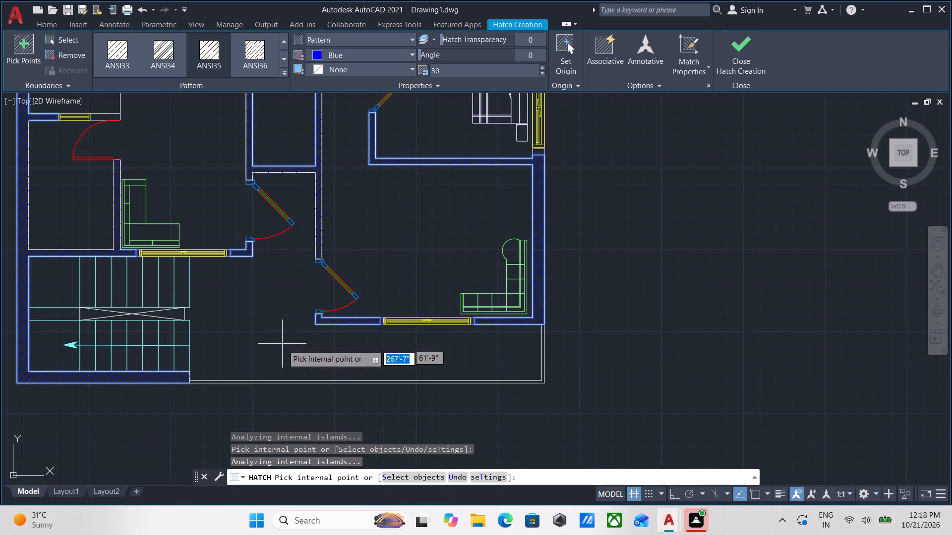
middle_click_drag(285, 347, 311, 403)
middle_click_drag(278, 364, 308, 425)
scroll(246, 284, "up", 3)
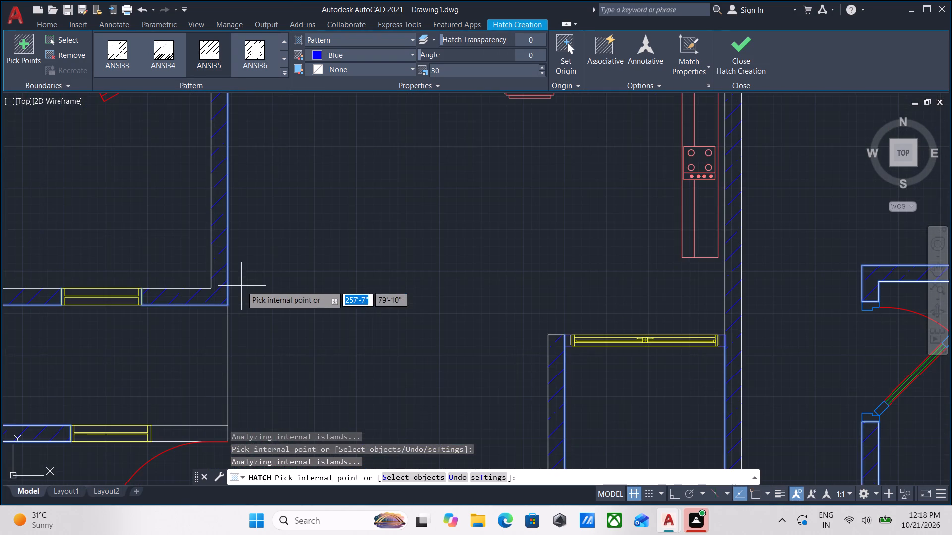
scroll(259, 278, "down", 1)
middle_click_drag(259, 278, 293, 414)
middle_click_drag(294, 307, 304, 418)
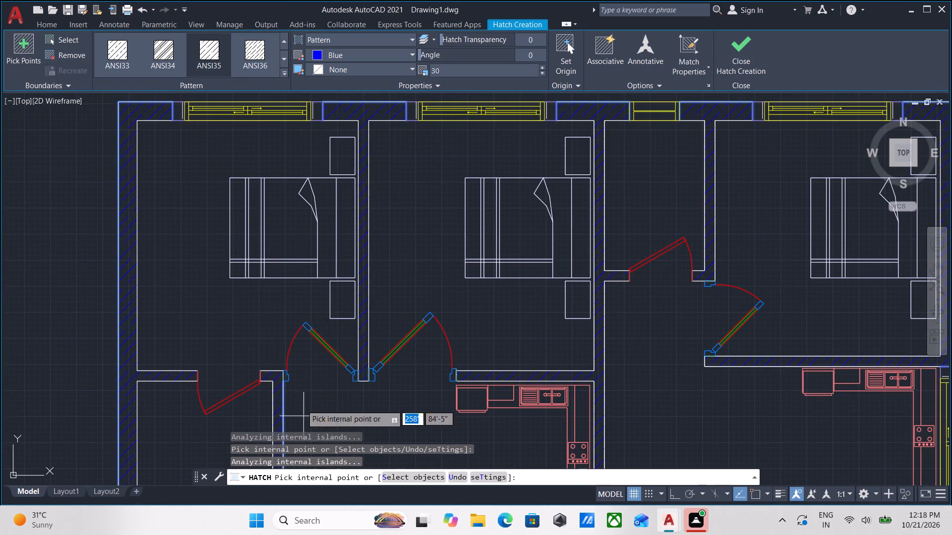
left_click(734, 55)
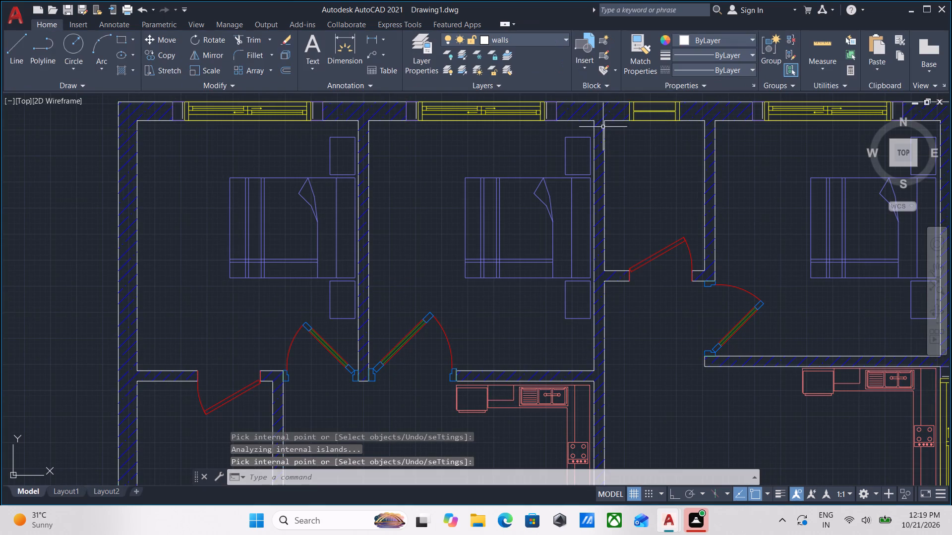
scroll(389, 191, "down", 3)
scroll(417, 253, "up", 3)
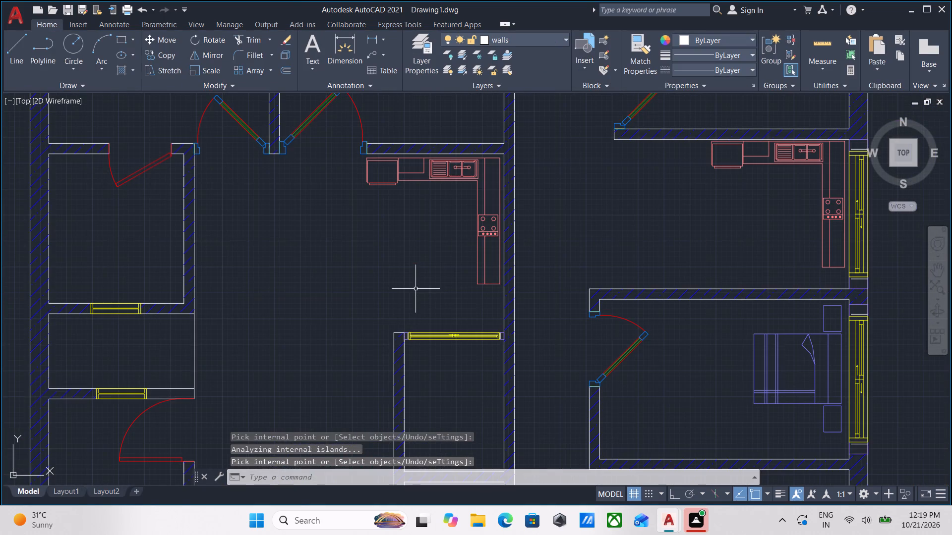
key("Escape")
Start a new hatch and choose the ANSI32 pattern for the adapted plan's thin outer boundary wall.
scroll(434, 274, "down", 2)
middle_click_drag(434, 274, 557, 206)
scroll(283, 256, "down", 1)
middle_click_drag(283, 256, 543, 248)
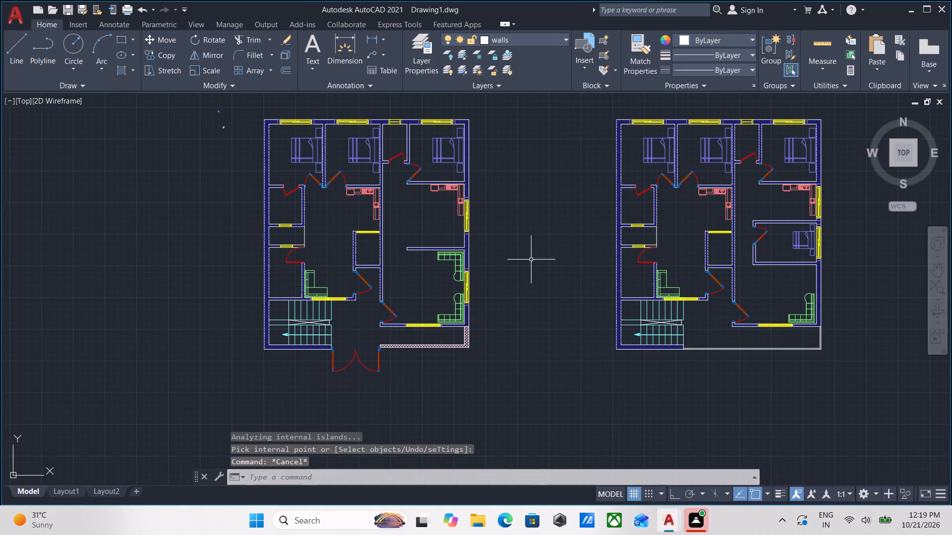
scroll(573, 347, "up", 2)
middle_click_drag(426, 345, 333, 344)
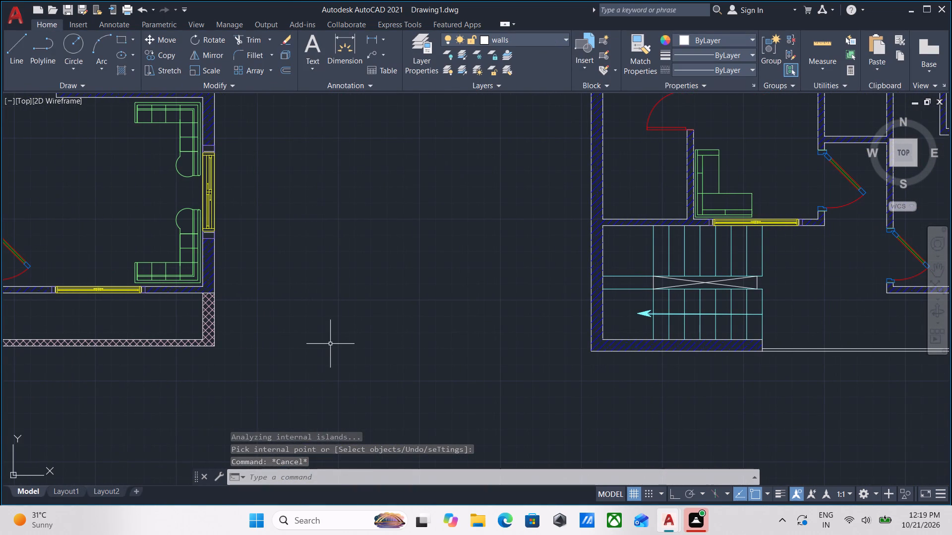
key("h")
key("Return")
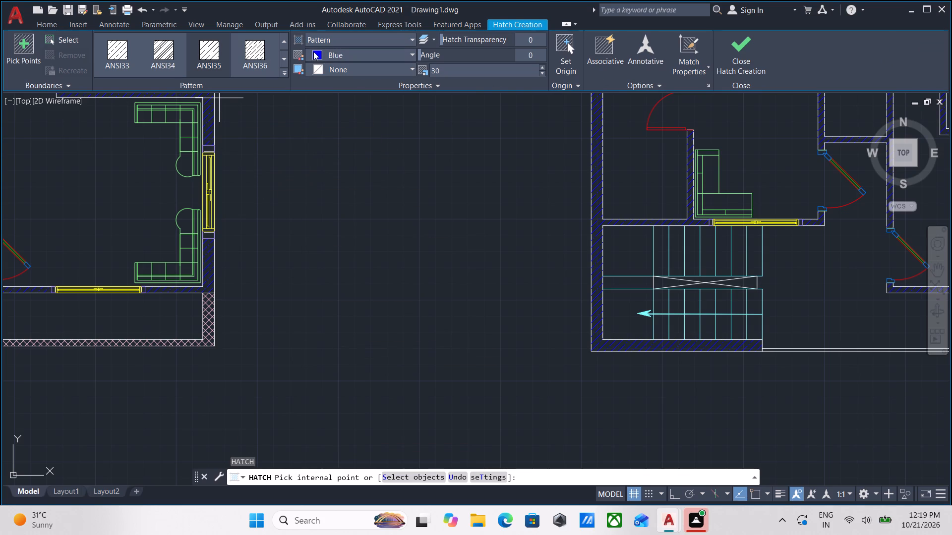
scroll(214, 49, "down", 4)
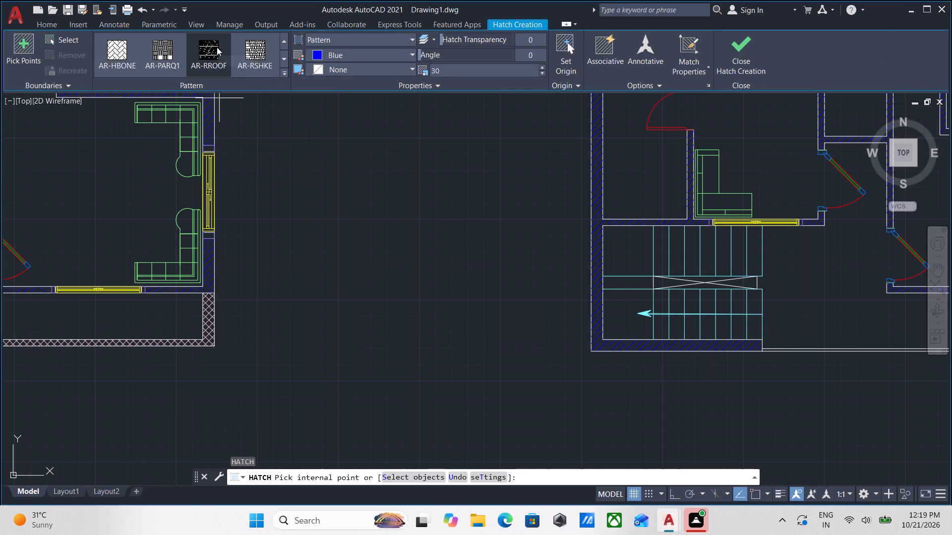
scroll(217, 47, "down", 4)
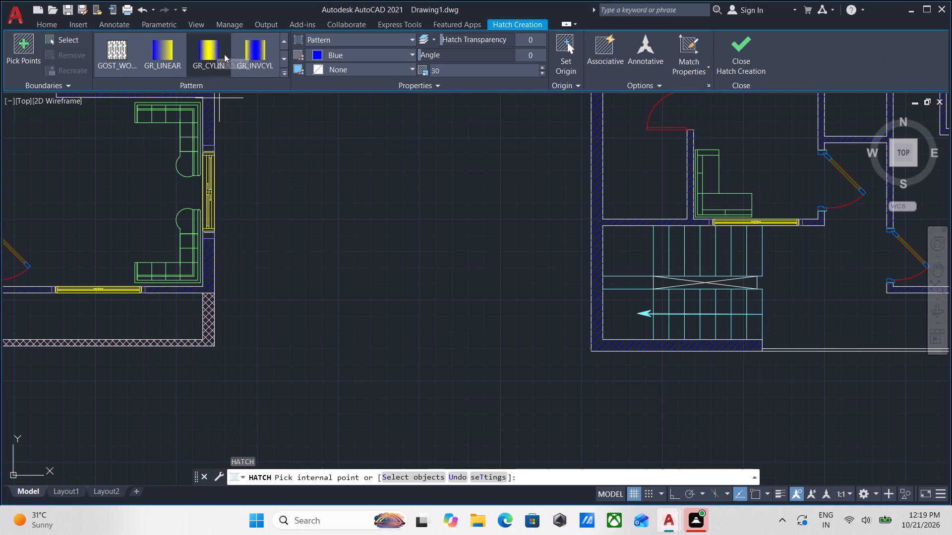
scroll(215, 68, "up", 2)
scroll(170, 54, "up", 2)
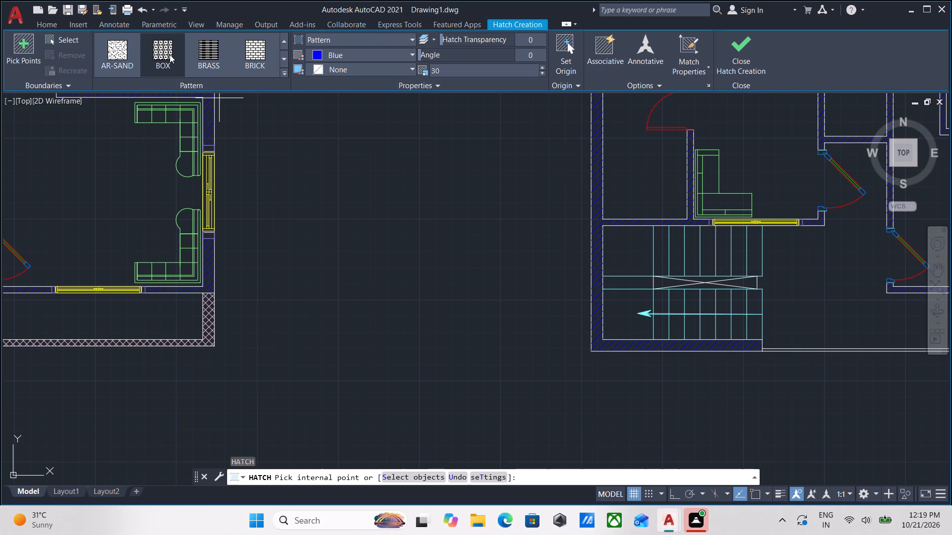
scroll(166, 53, "up", 1)
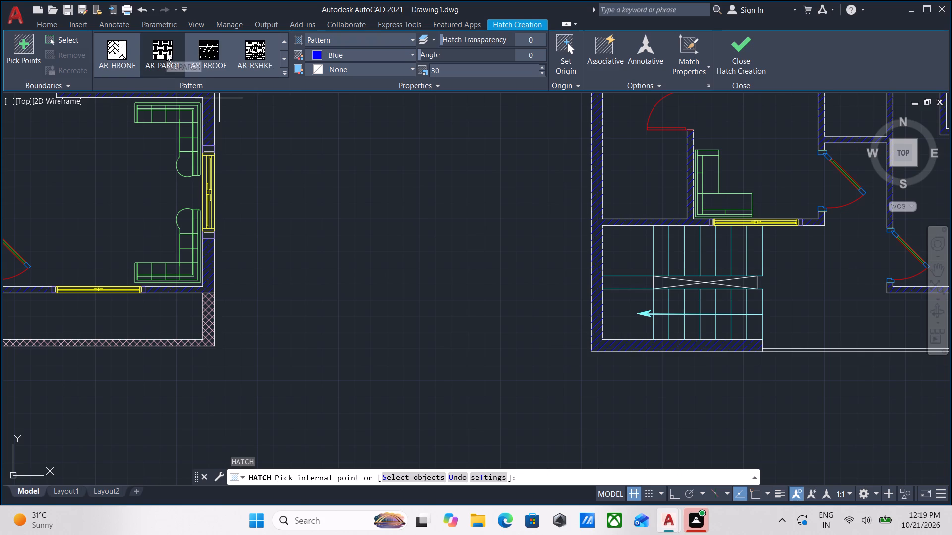
scroll(166, 53, "down", 1)
scroll(166, 53, "up", 2)
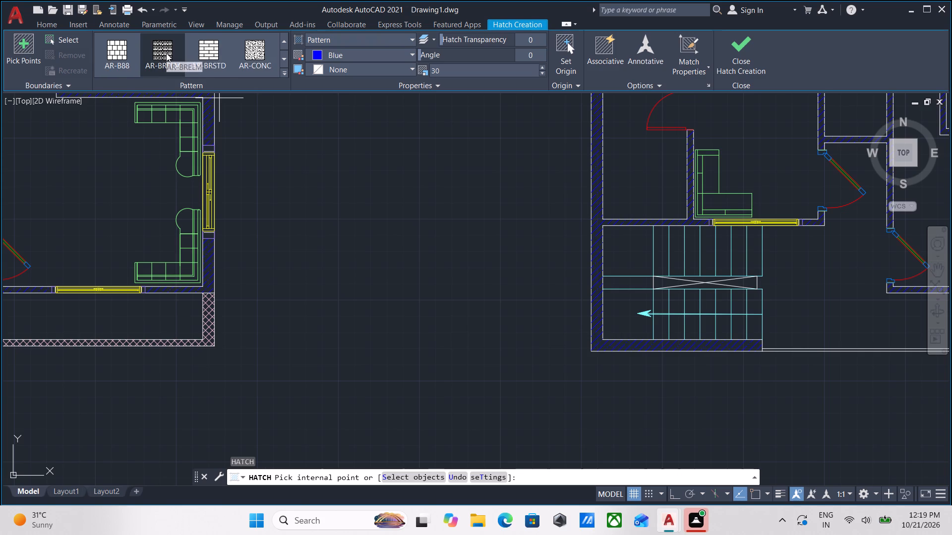
scroll(166, 53, "up", 4)
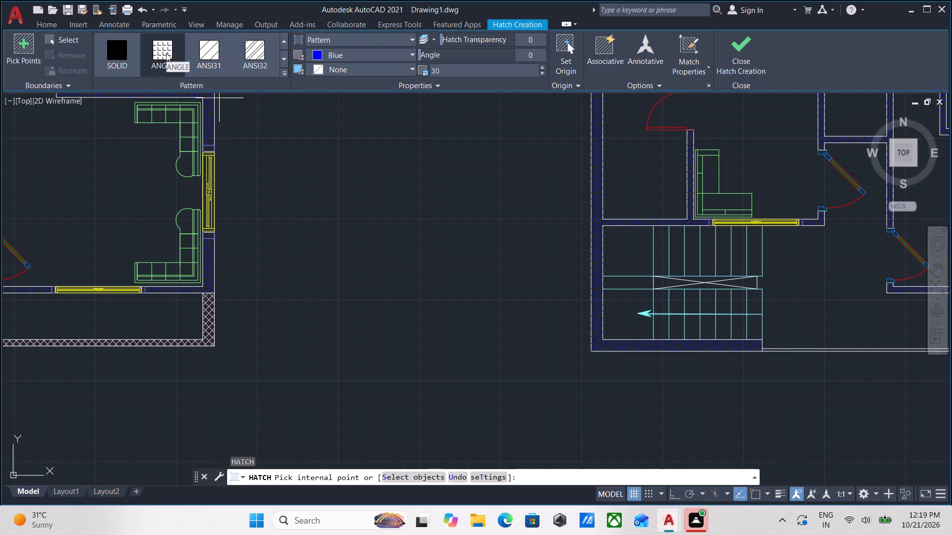
left_click(260, 55)
Set the hatch colour to DIC 10 from the DIC COLOR GUIDE(R) colour book.
left_click(322, 53)
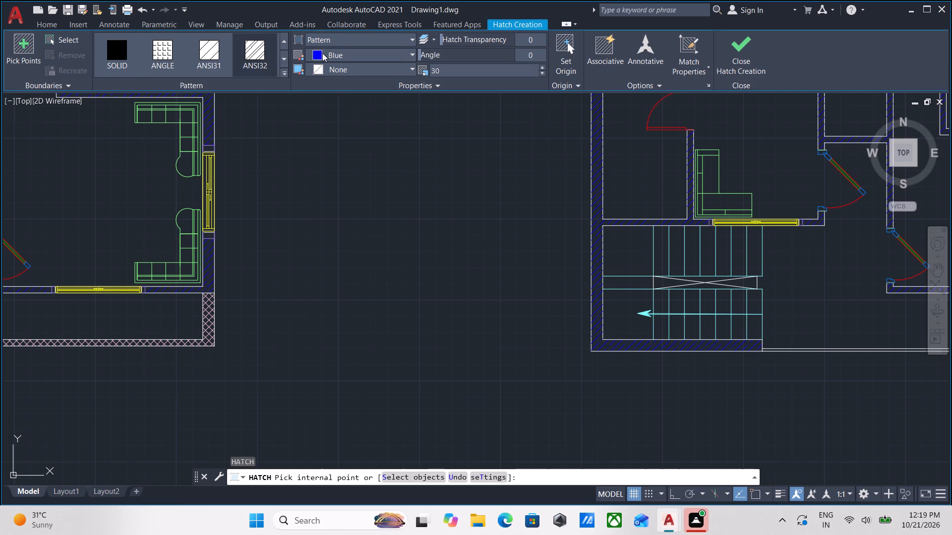
left_click(334, 239)
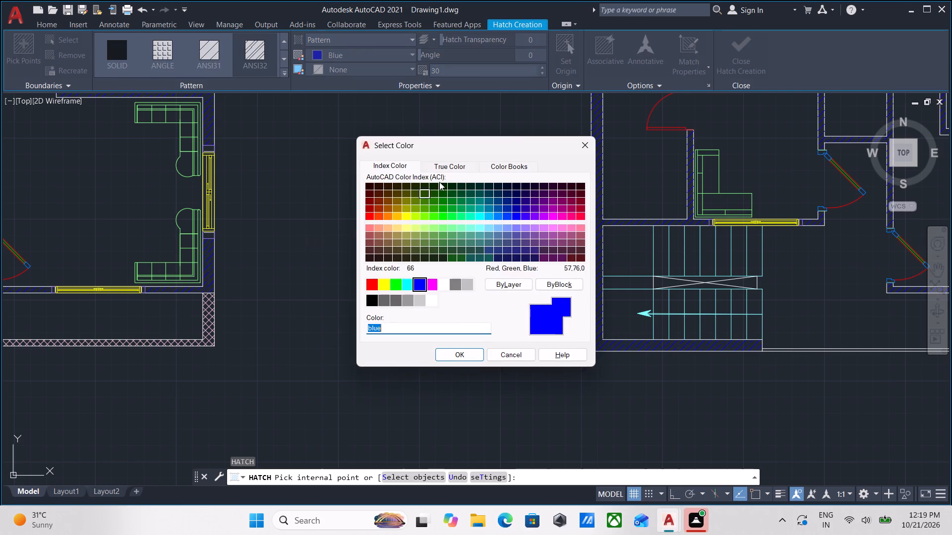
left_click(448, 168)
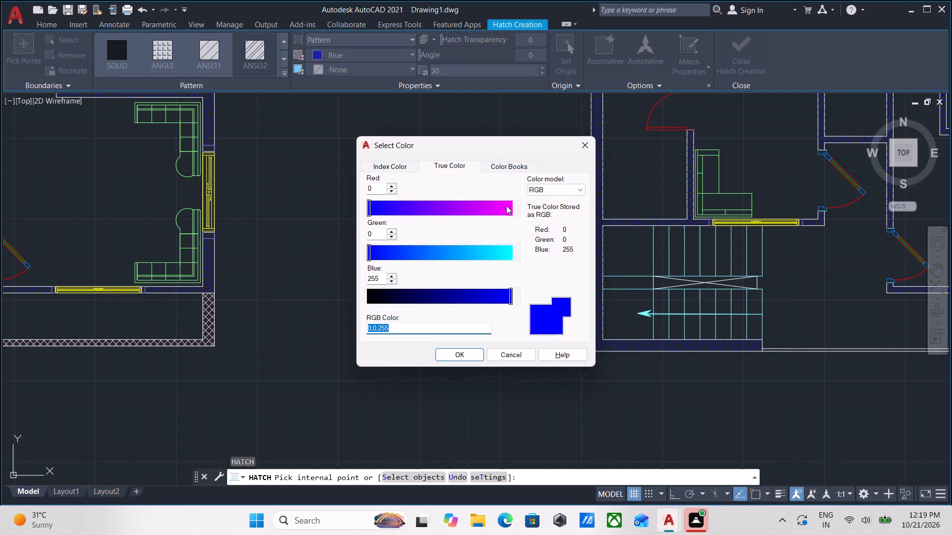
left_click(504, 163)
scroll(496, 272, "down", 1)
scroll(430, 279, "down", 2)
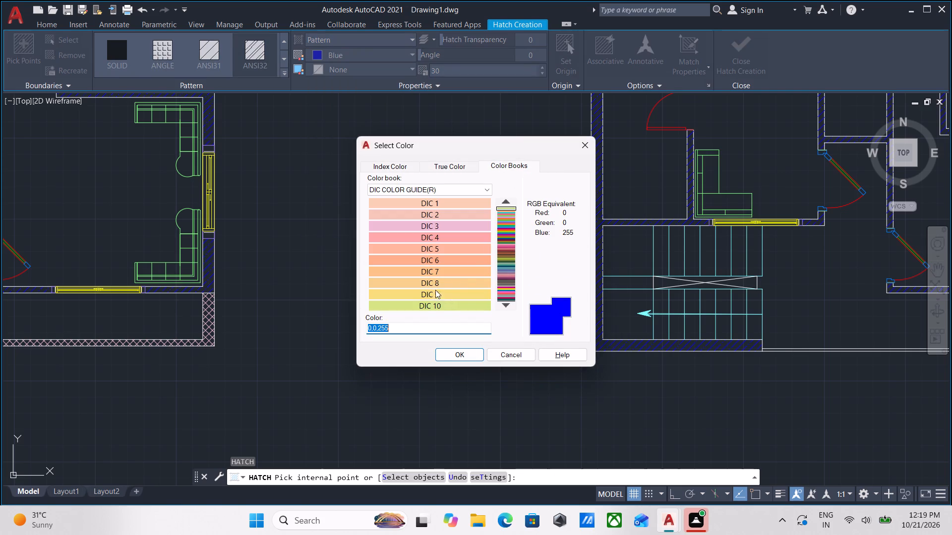
left_click(444, 301)
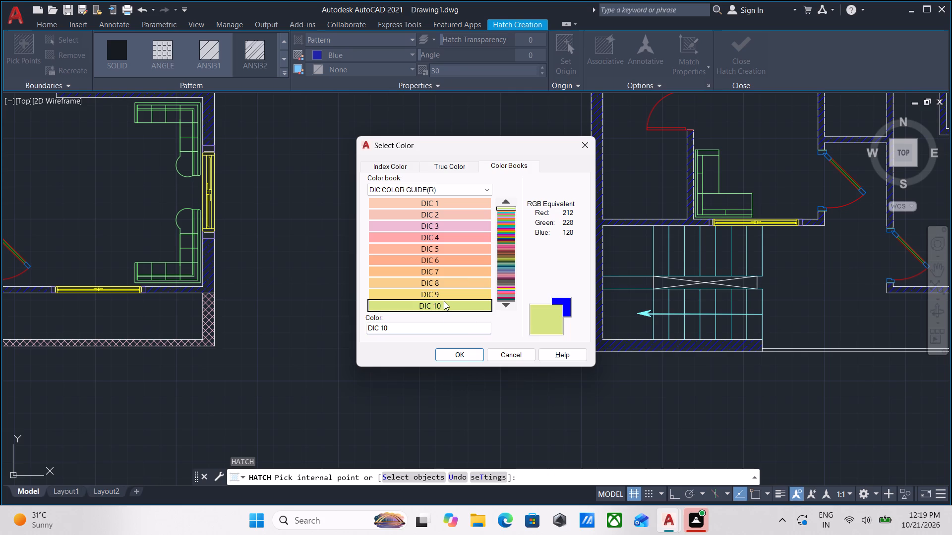
left_click(454, 354)
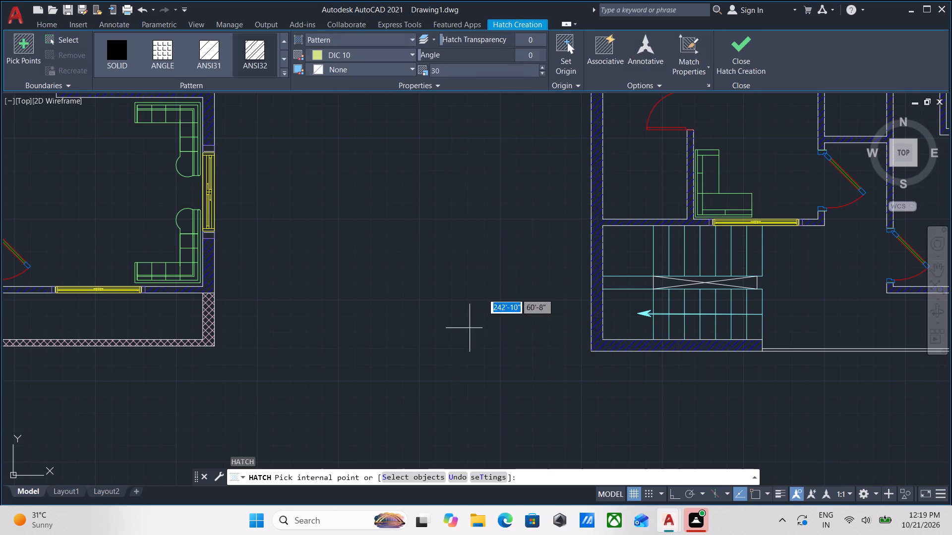
Hatch the thin L-shaped boundary wall along the adapted plan's south and east sides.
scroll(483, 290, "down", 1)
middle_click_drag(483, 290, 255, 273)
scroll(556, 299, "up", 2)
scroll(596, 344, "up", 3)
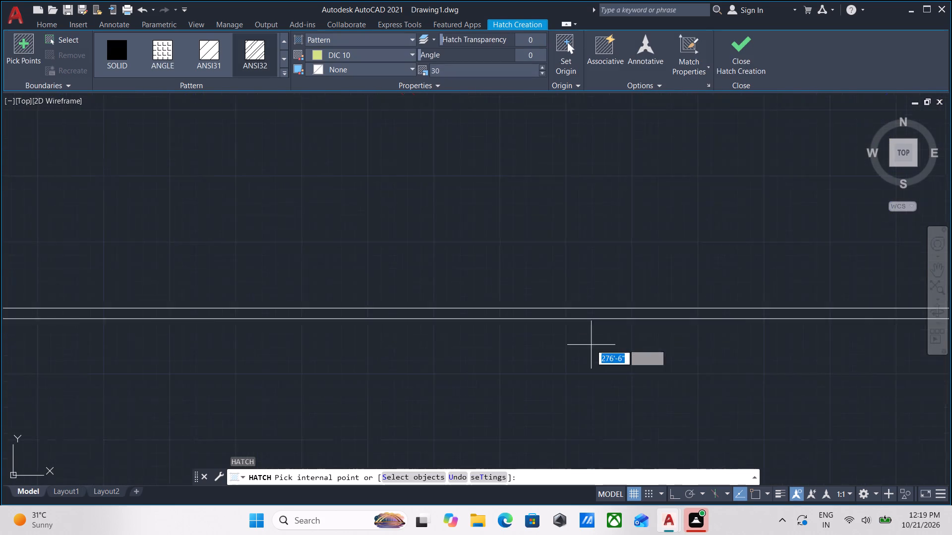
left_click(562, 299)
scroll(562, 299, "down", 2)
middle_click_drag(562, 299, 408, 308)
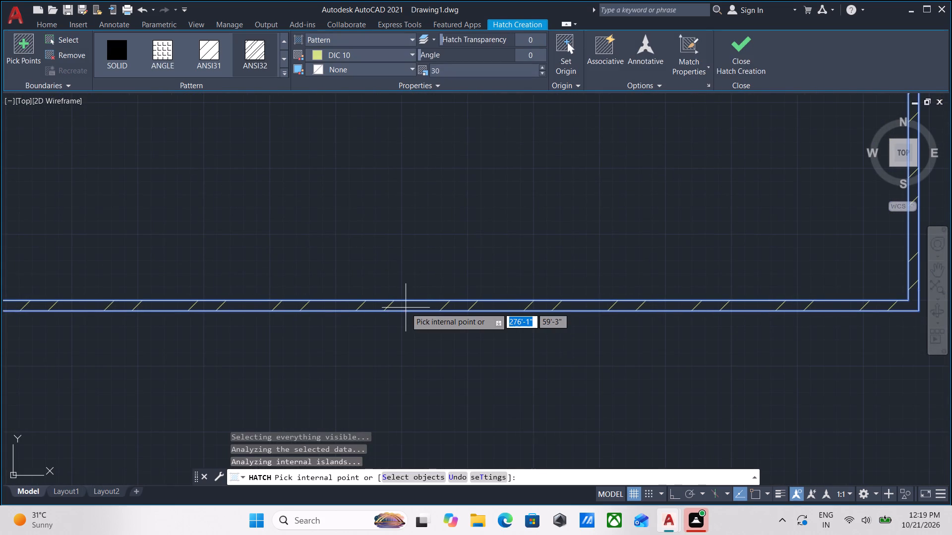
Set the boundary wall hatch scale to 10 and finish the hatch.
left_click_drag(474, 69, 452, 73)
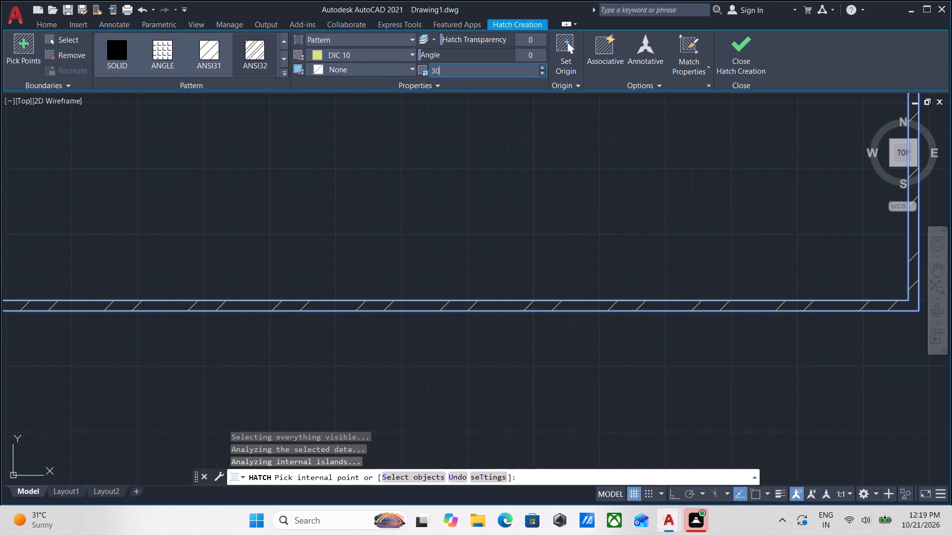
left_click_drag(452, 73, 413, 76)
type("10")
key("Return")
scroll(681, 237, "down", 3)
middle_click_drag(690, 236, 657, 245)
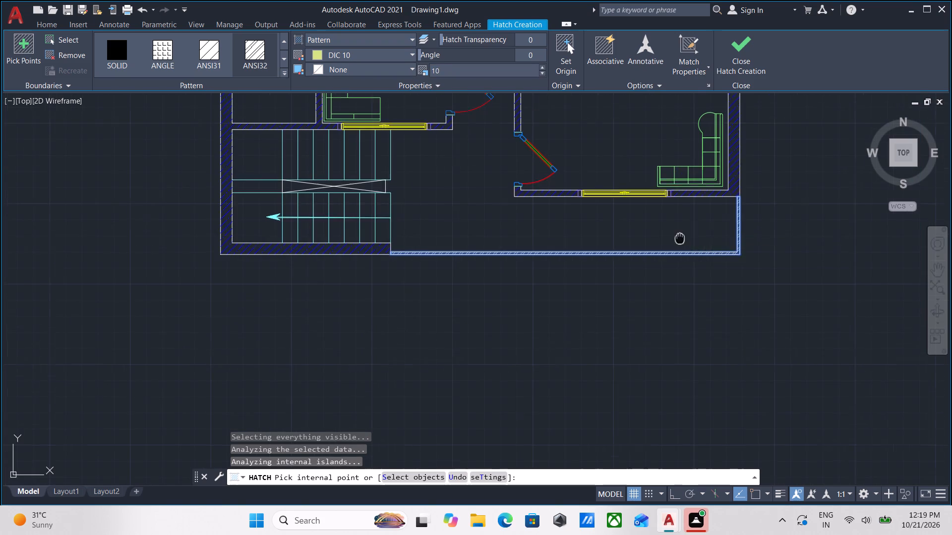
middle_click_drag(657, 245, 558, 273)
scroll(607, 303, "up", 3)
scroll(616, 238, "up", 1)
left_click(737, 45)
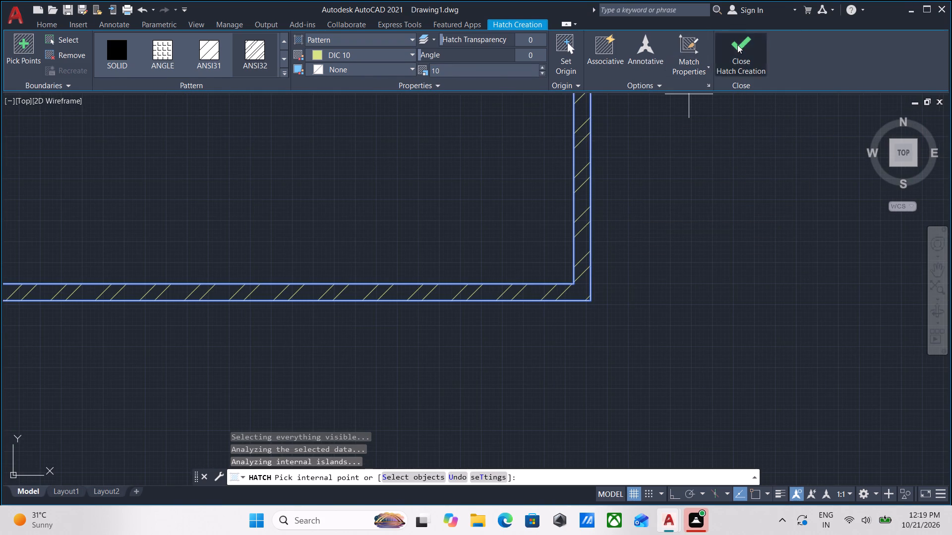
Examine the hatching and surroundings of both floor plans for anything left to fix.
scroll(478, 281, "down", 4)
middle_click_drag(449, 265, 598, 279)
middle_click_drag(374, 287, 582, 294)
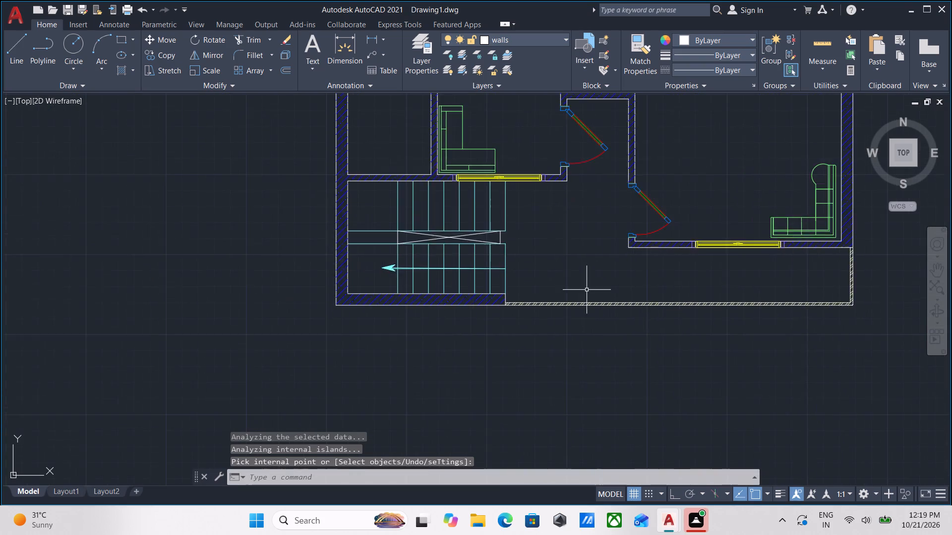
scroll(553, 291, "down", 2)
middle_click_drag(405, 334, 591, 356)
middle_click_drag(486, 291, 517, 401)
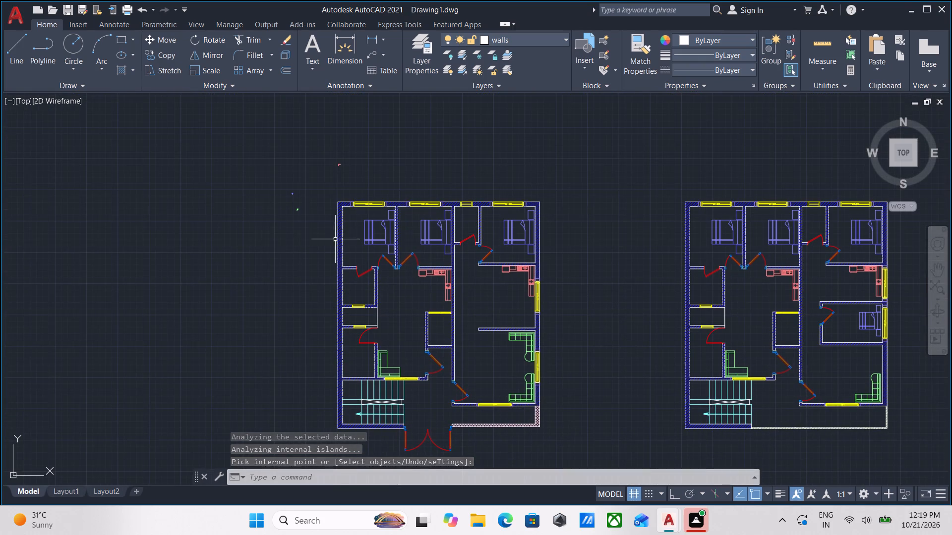
scroll(310, 256, "up", 1)
scroll(271, 267, "down", 1)
middle_click_drag(271, 267, 279, 217)
scroll(438, 354, "up", 3)
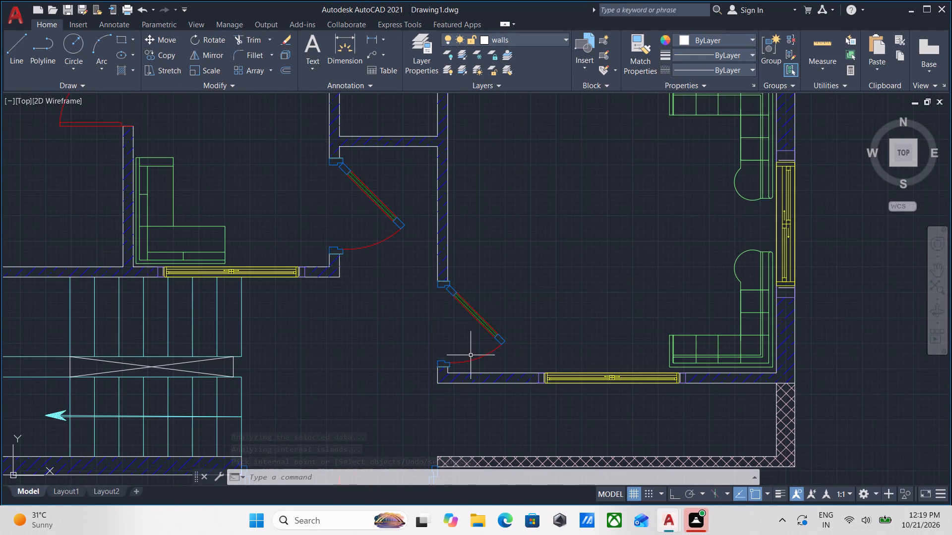
scroll(529, 321, "down", 2)
middle_click_drag(529, 320, 509, 406)
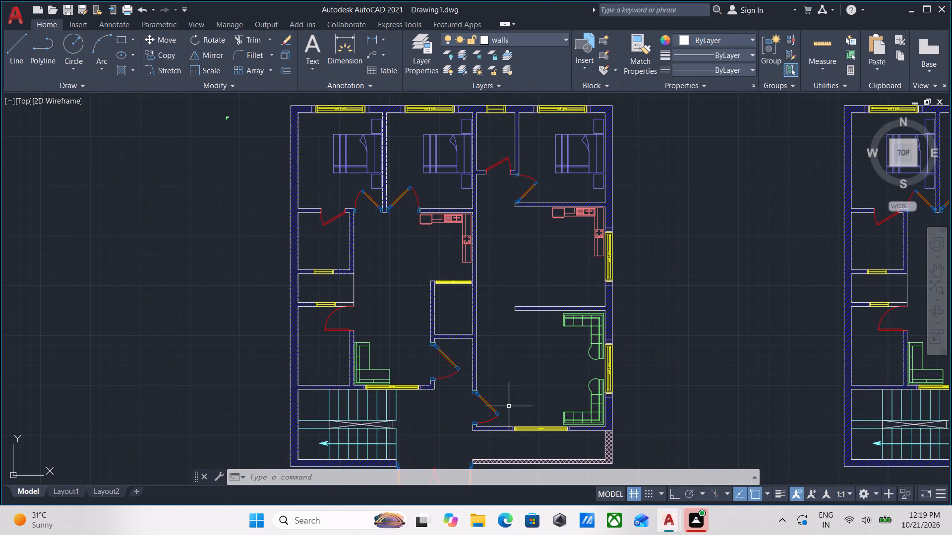
Erase the tiny stray purple and green objects northwest of the original floor plan.
middle_click_drag(235, 352, 263, 459)
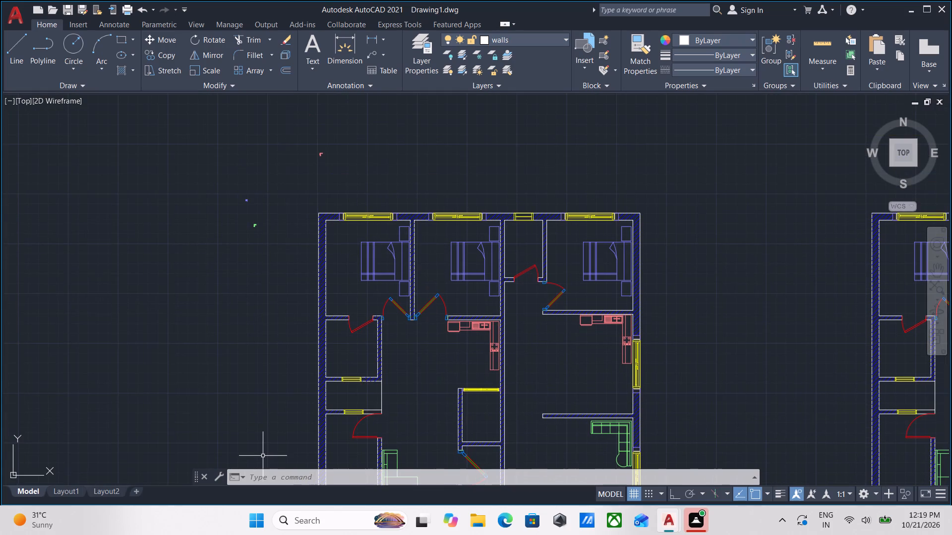
key("Escape")
scroll(287, 246, "up", 2)
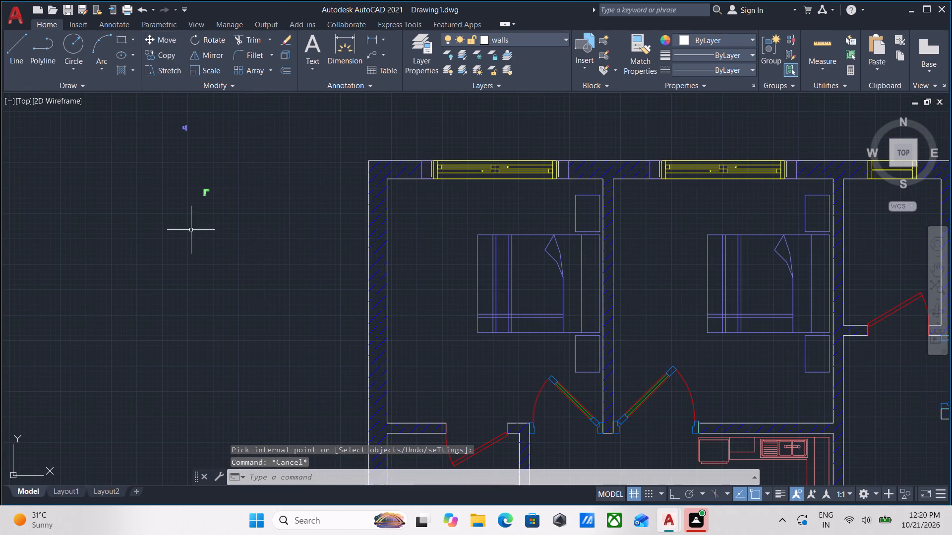
left_click(217, 224)
middle_click_drag(179, 149, 222, 243)
left_click(163, 165)
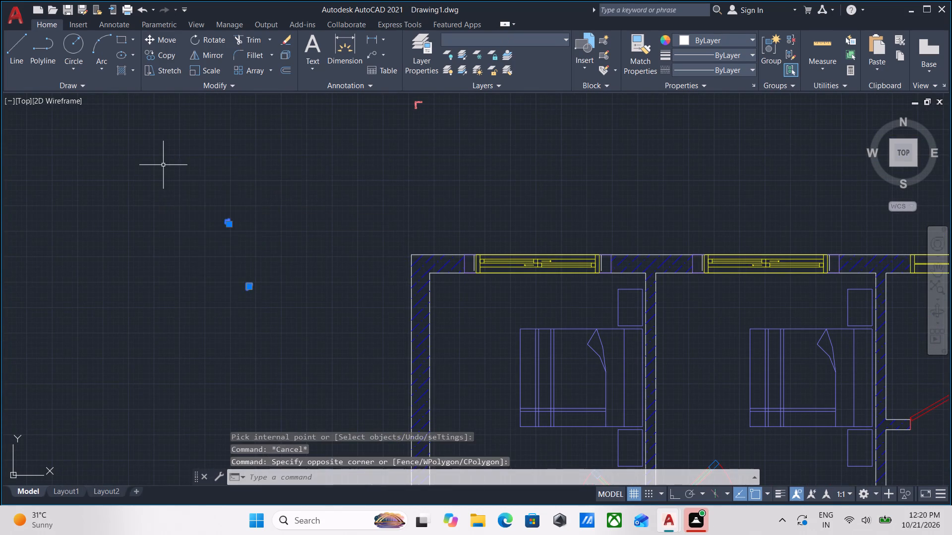
right_click(163, 165)
left_click(207, 242)
scroll(211, 241, "down", 4)
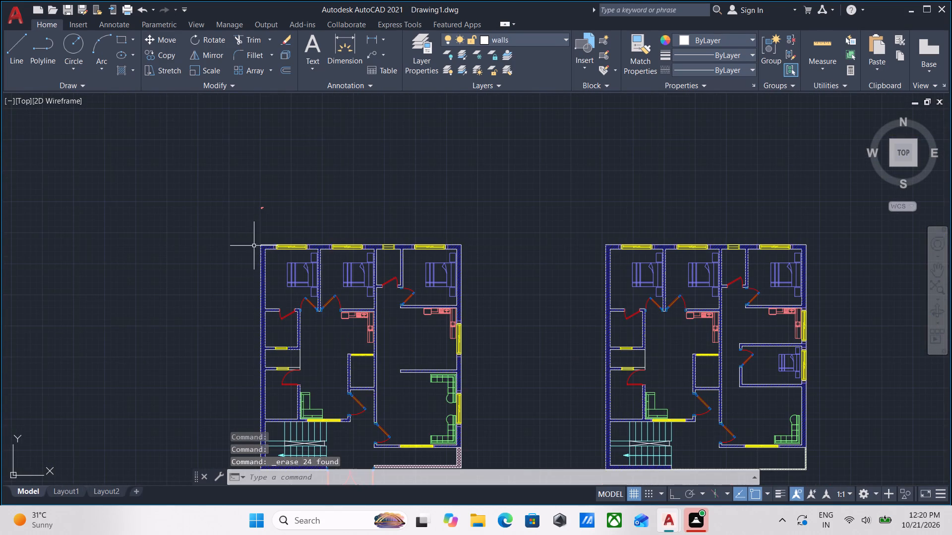
Erase the remaining tiny stray block northwest of the original floor plan.
middle_click_drag(278, 192, 290, 221)
scroll(281, 237, "up", 2)
left_click(283, 263)
left_click(248, 214)
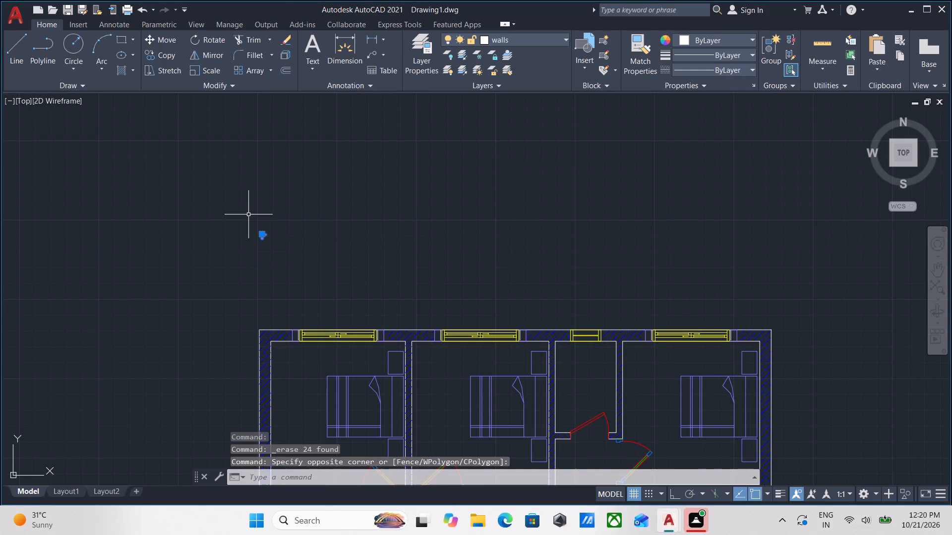
right_click(248, 214)
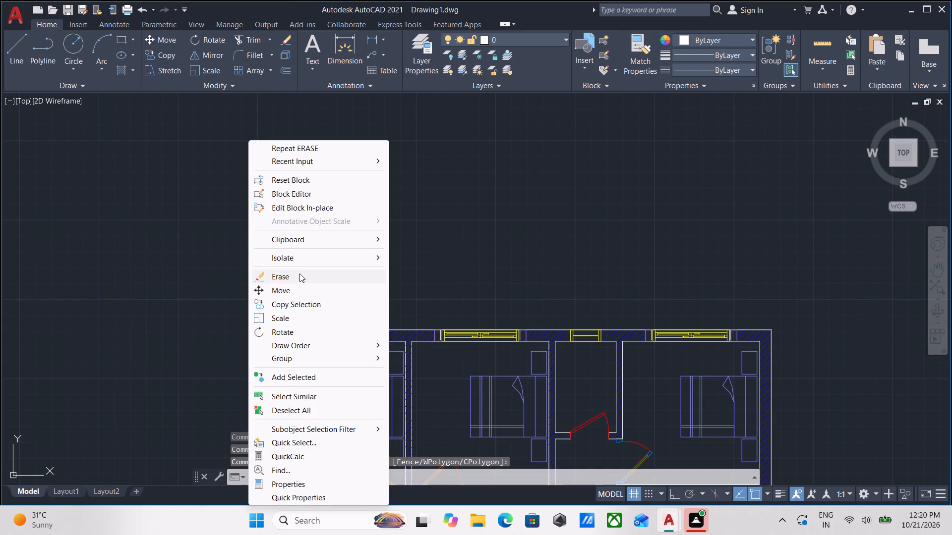
left_click(299, 272)
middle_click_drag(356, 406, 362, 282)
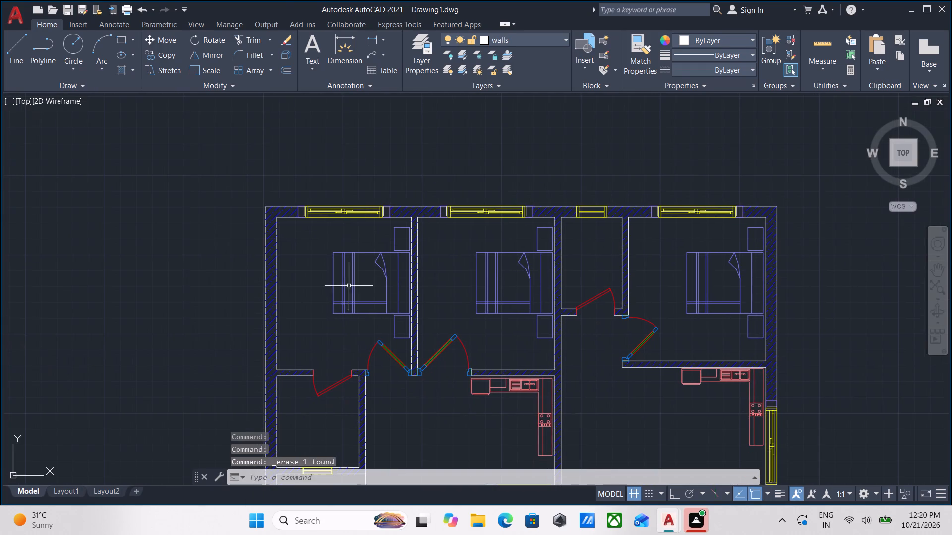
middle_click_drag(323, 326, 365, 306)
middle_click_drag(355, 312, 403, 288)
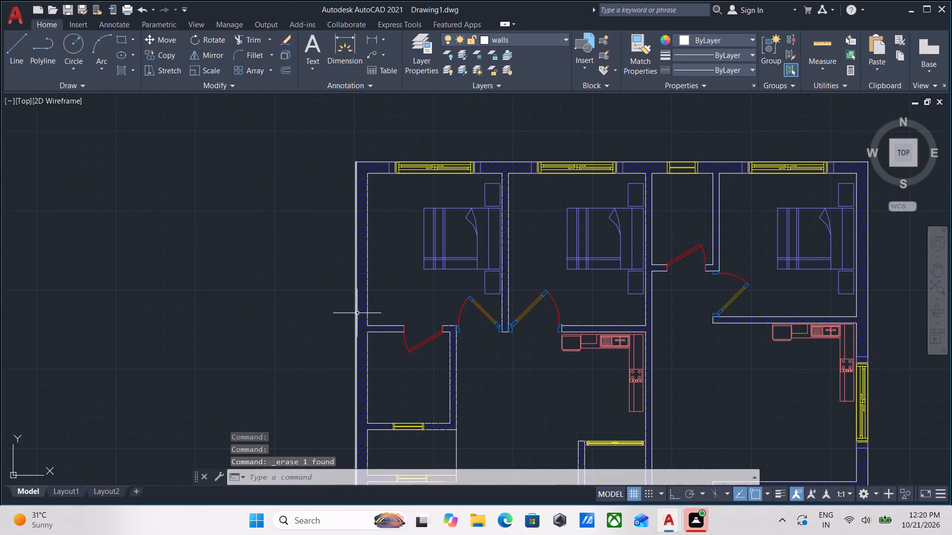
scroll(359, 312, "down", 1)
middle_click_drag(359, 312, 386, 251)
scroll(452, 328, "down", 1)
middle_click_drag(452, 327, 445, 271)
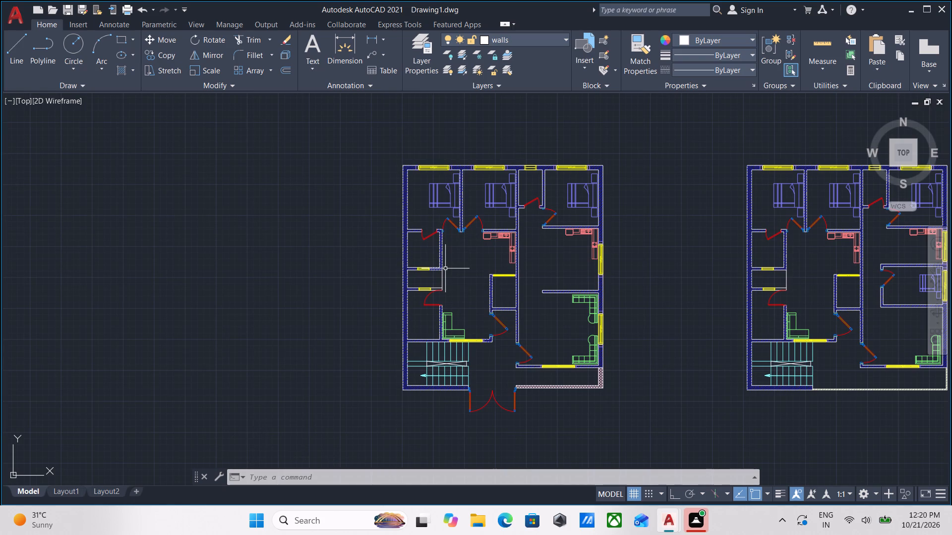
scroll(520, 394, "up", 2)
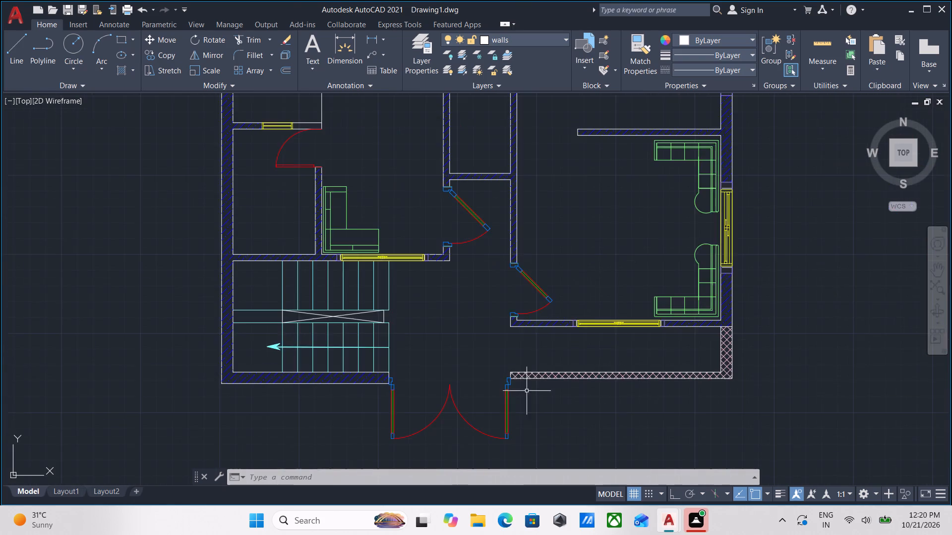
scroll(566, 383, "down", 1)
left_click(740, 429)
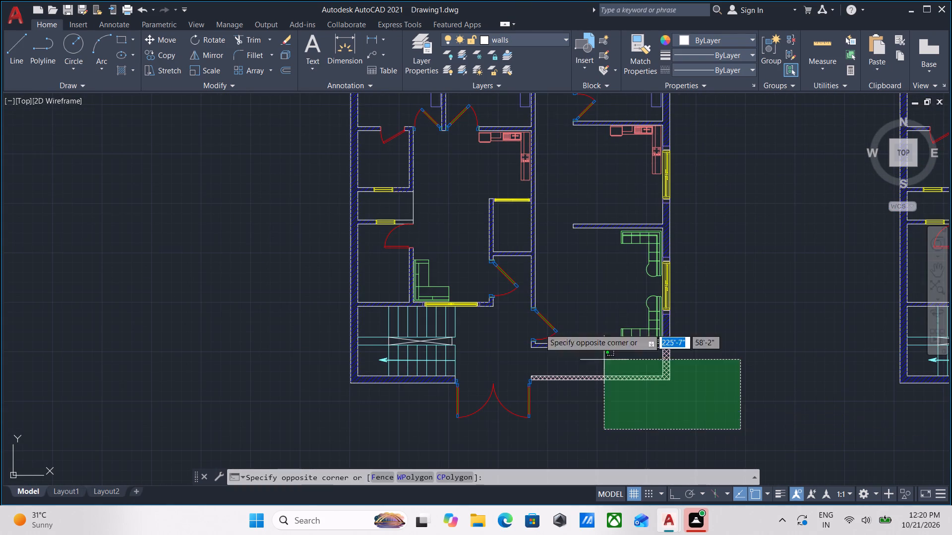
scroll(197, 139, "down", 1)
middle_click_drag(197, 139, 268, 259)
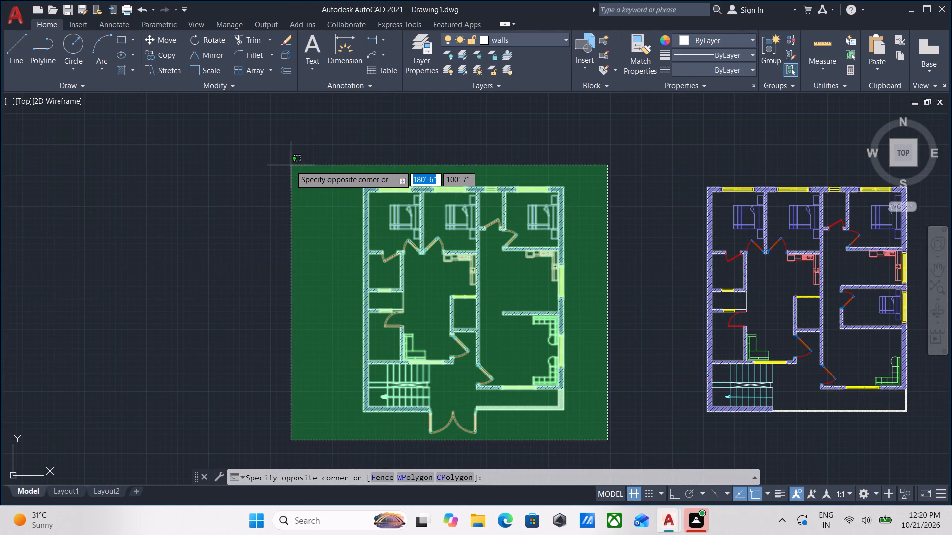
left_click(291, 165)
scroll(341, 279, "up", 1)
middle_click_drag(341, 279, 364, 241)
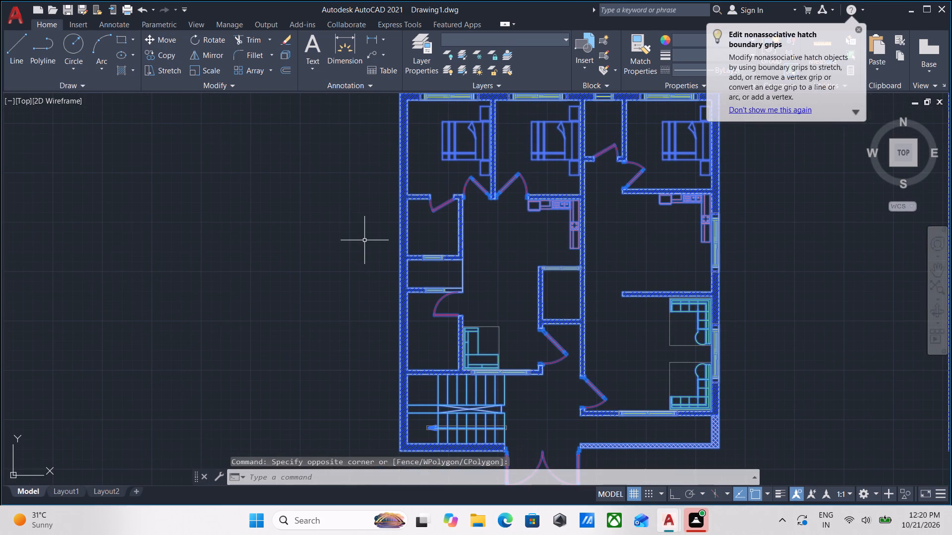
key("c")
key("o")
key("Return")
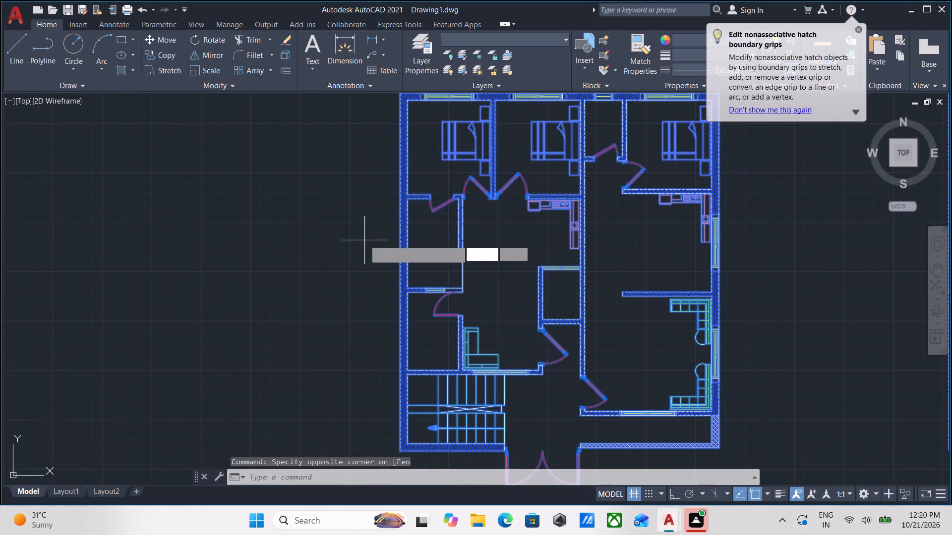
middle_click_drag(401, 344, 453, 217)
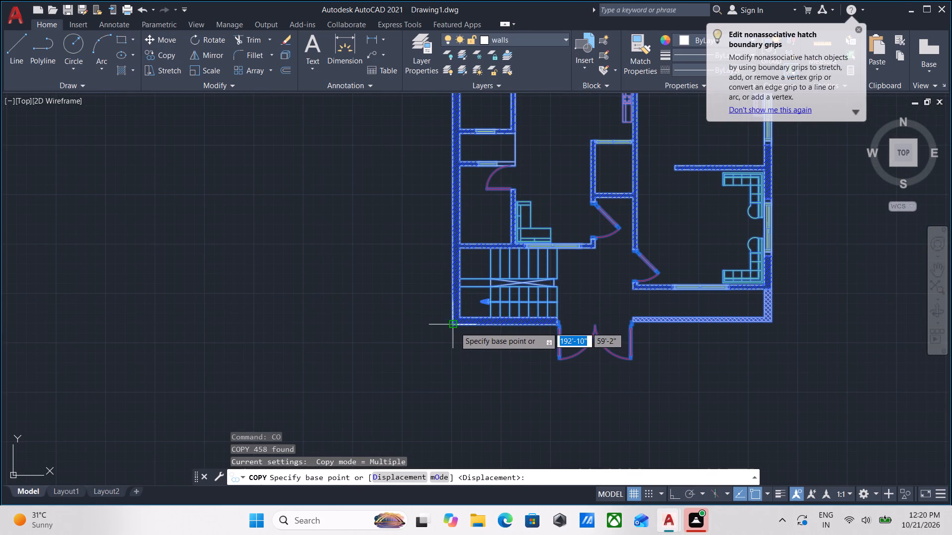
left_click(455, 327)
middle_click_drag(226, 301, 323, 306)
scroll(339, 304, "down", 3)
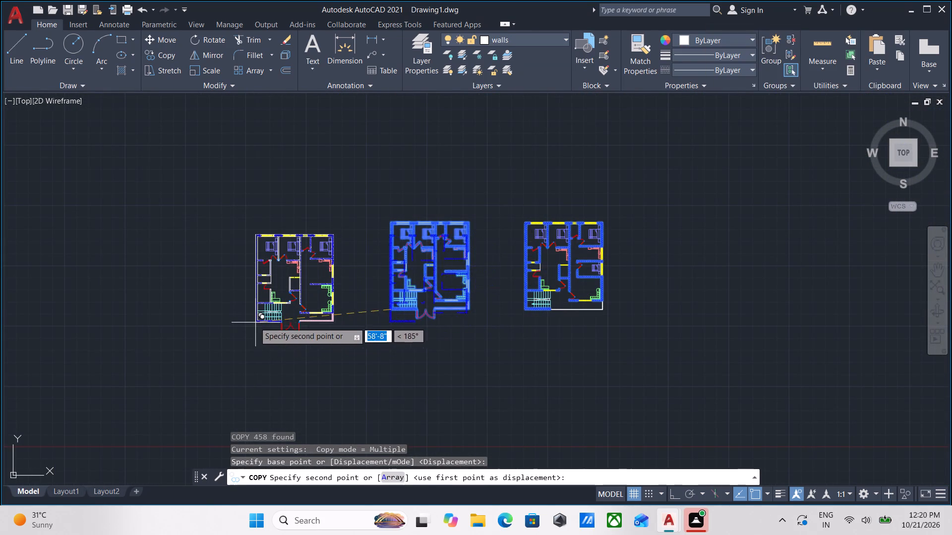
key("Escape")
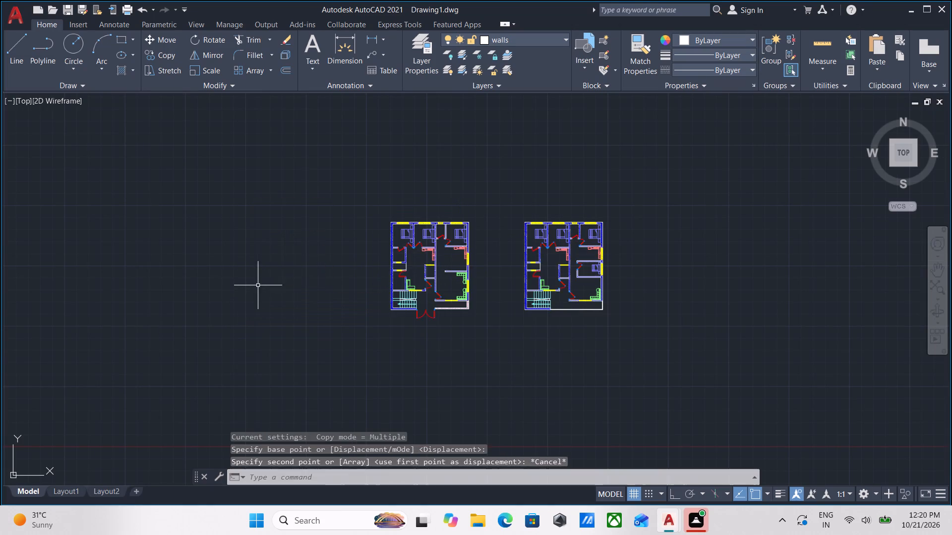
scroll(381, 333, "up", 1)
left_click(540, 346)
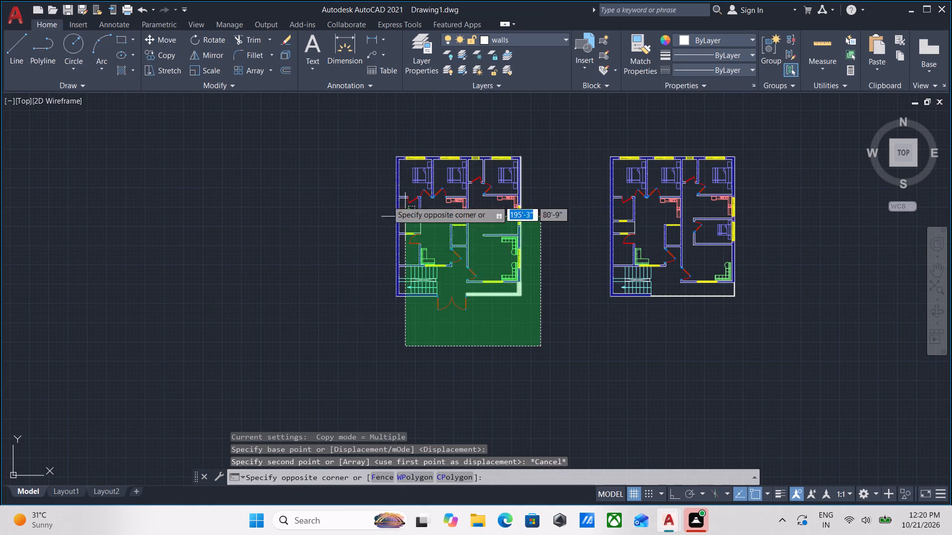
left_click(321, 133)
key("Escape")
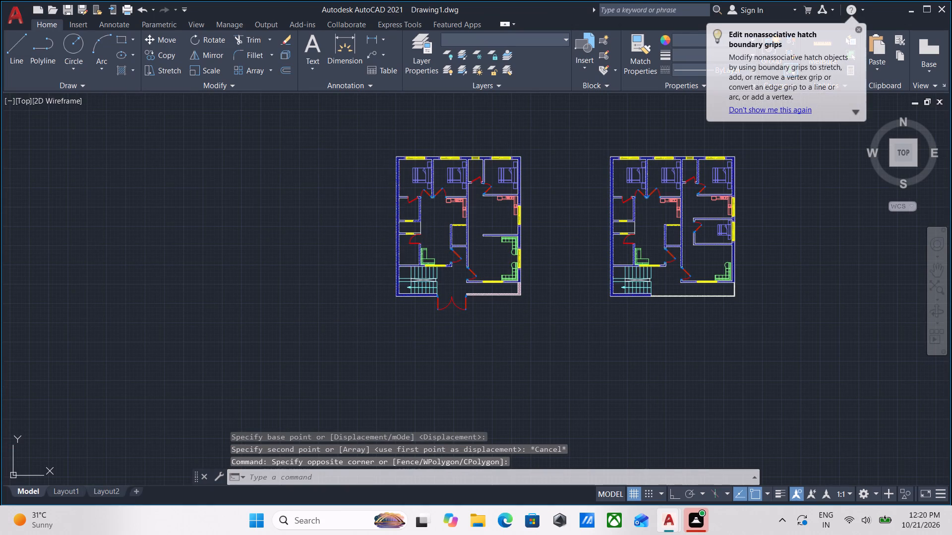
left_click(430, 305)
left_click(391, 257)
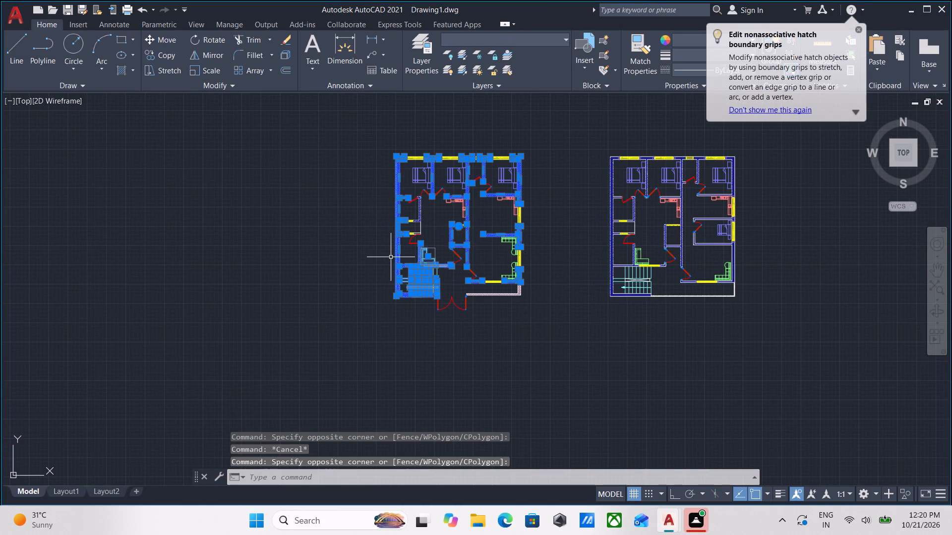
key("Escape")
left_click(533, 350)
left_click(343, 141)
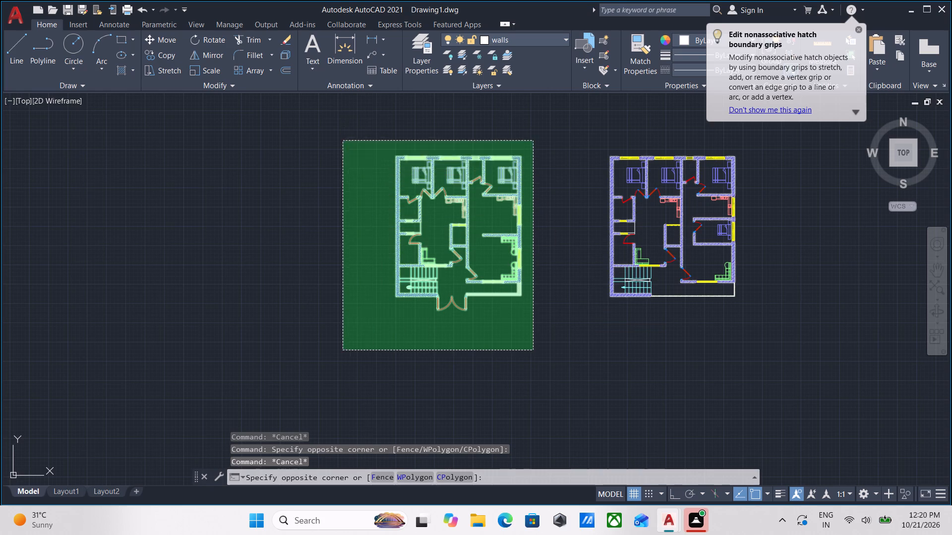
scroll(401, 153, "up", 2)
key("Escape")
Copy the entire original floor plan, including its entrance doors, from its southwest outer corner to the empty area west of it.
left_click(342, 129)
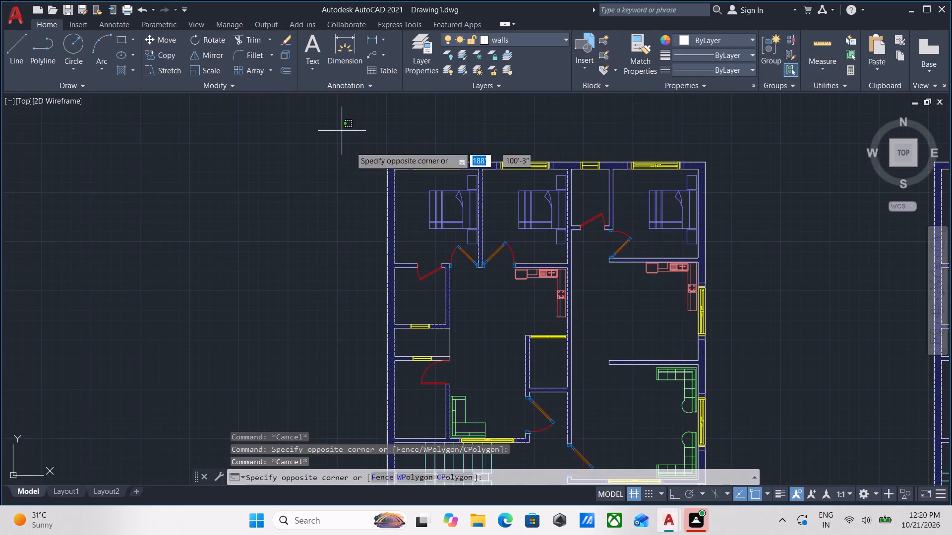
middle_click_drag(471, 385, 441, 240)
middle_click_drag(647, 428, 469, 412)
scroll(469, 412, "down", 1)
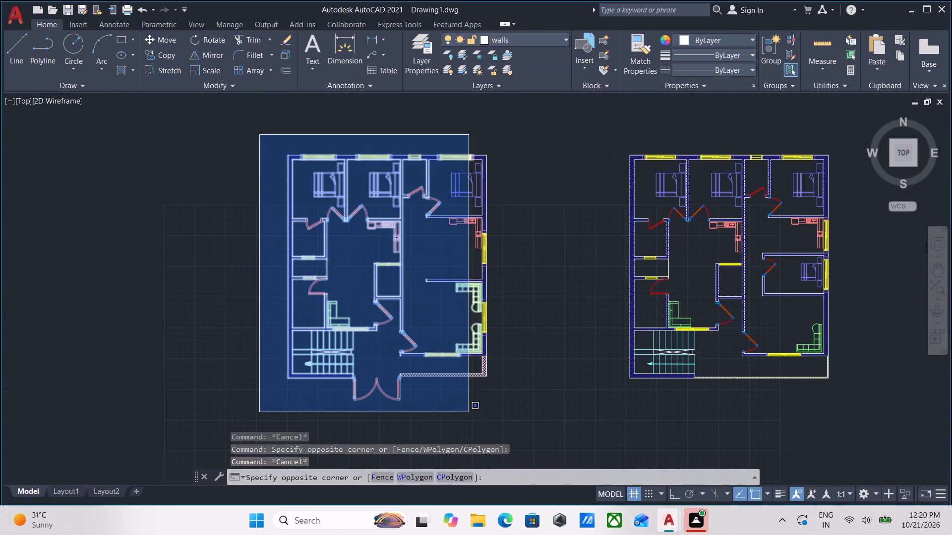
left_click(528, 417)
scroll(483, 394, "up", 2)
scroll(483, 394, "down", 1)
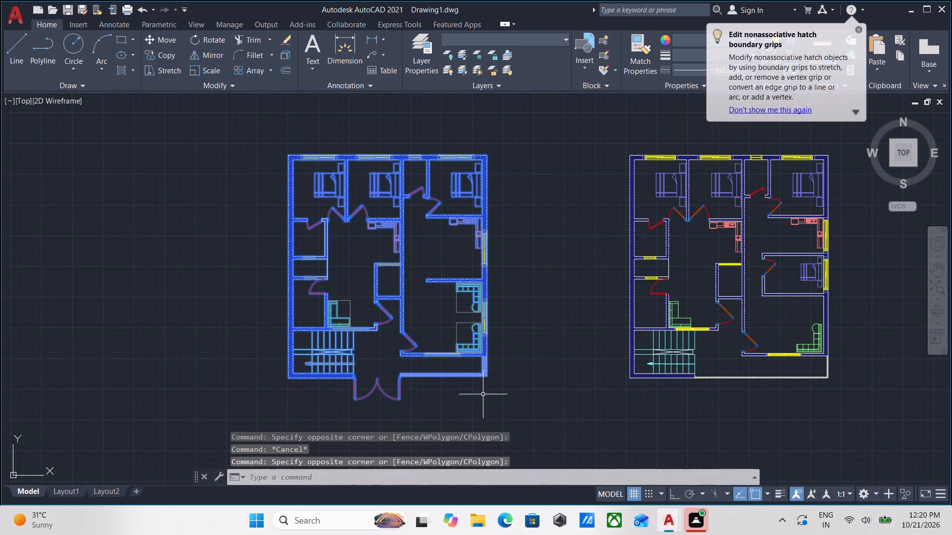
middle_click_drag(483, 394, 513, 397)
type("co")
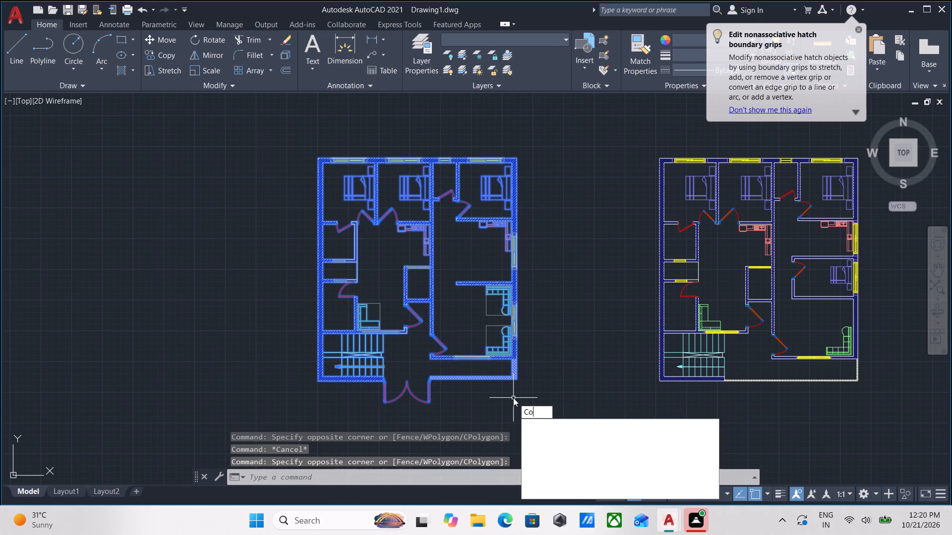
key("Return")
scroll(344, 412, "up", 1)
scroll(304, 371, "up", 1)
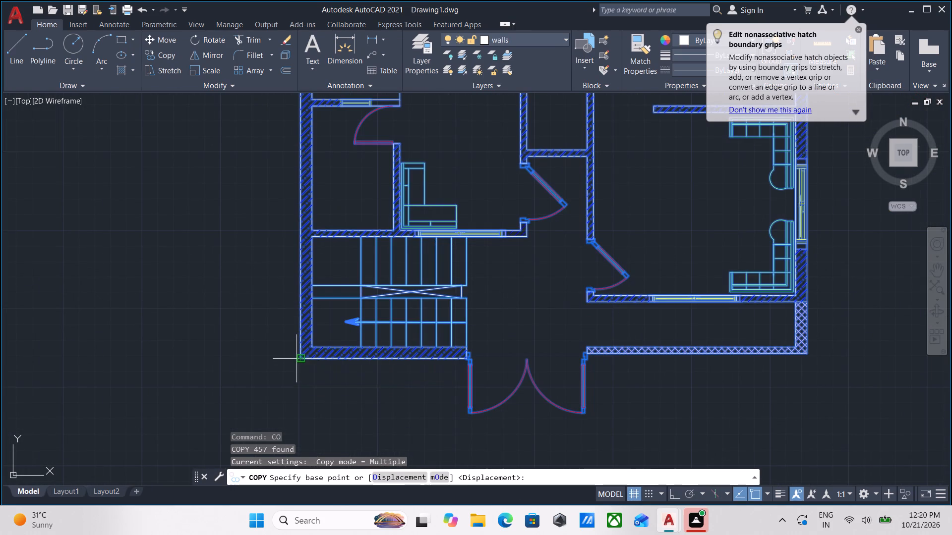
left_click(297, 359)
scroll(181, 355, "down", 1)
middle_click_drag(181, 355, 415, 372)
scroll(294, 370, "down", 3)
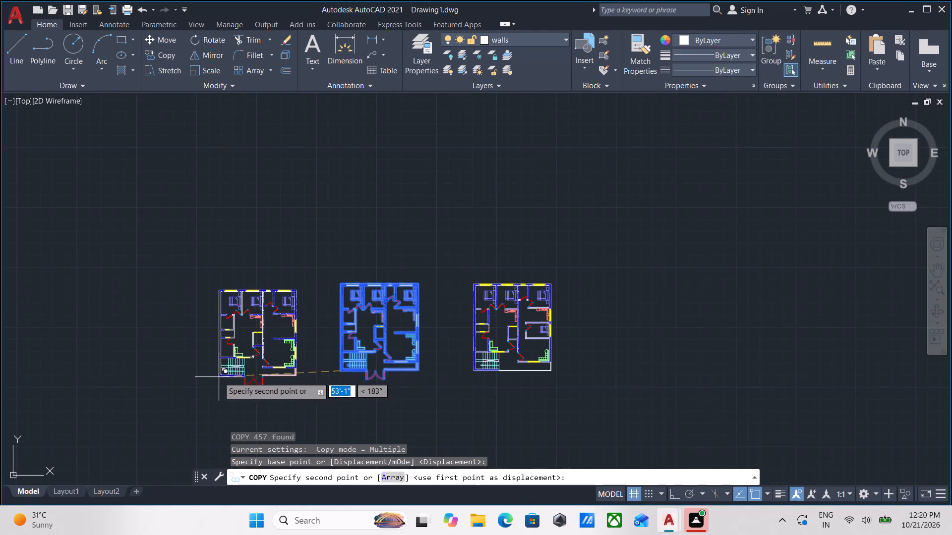
middle_click_drag(218, 377, 477, 364)
left_click(404, 360)
scroll(446, 360, "up", 1)
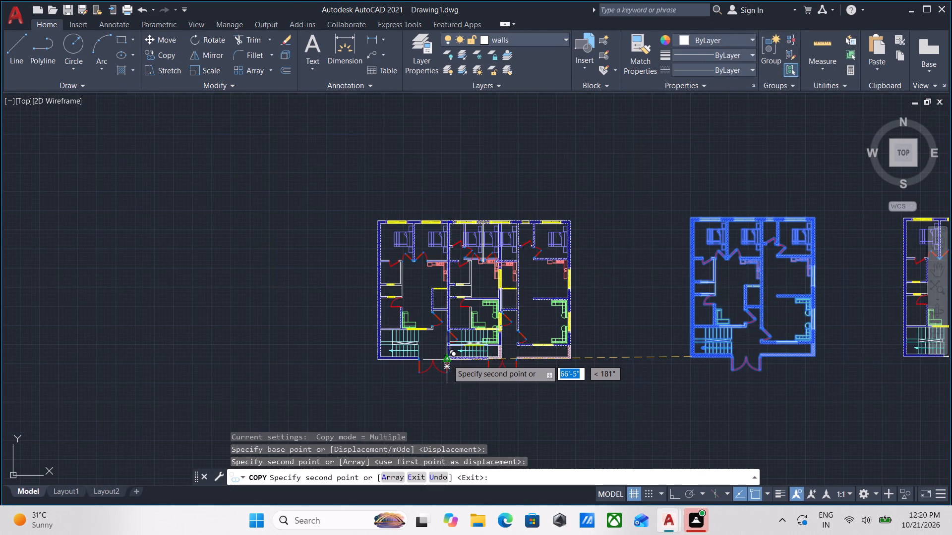
key("Escape")
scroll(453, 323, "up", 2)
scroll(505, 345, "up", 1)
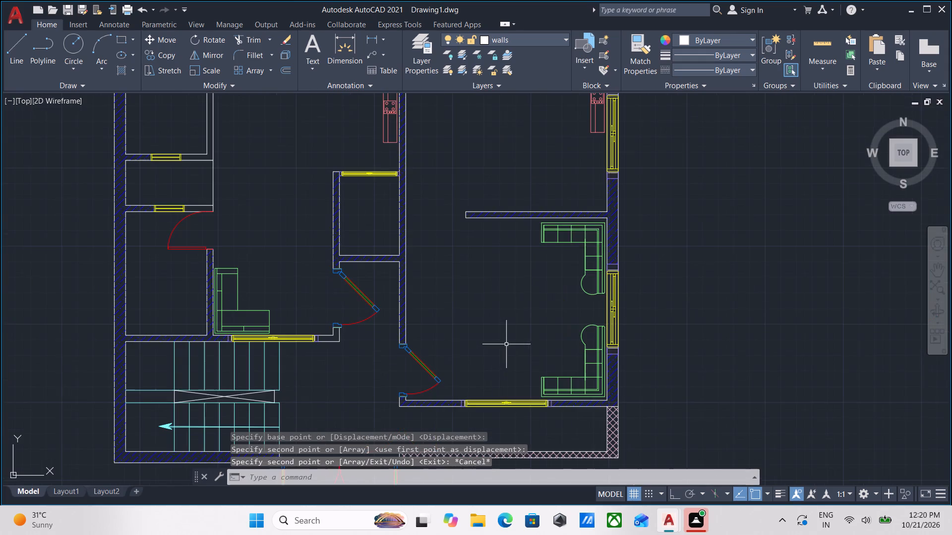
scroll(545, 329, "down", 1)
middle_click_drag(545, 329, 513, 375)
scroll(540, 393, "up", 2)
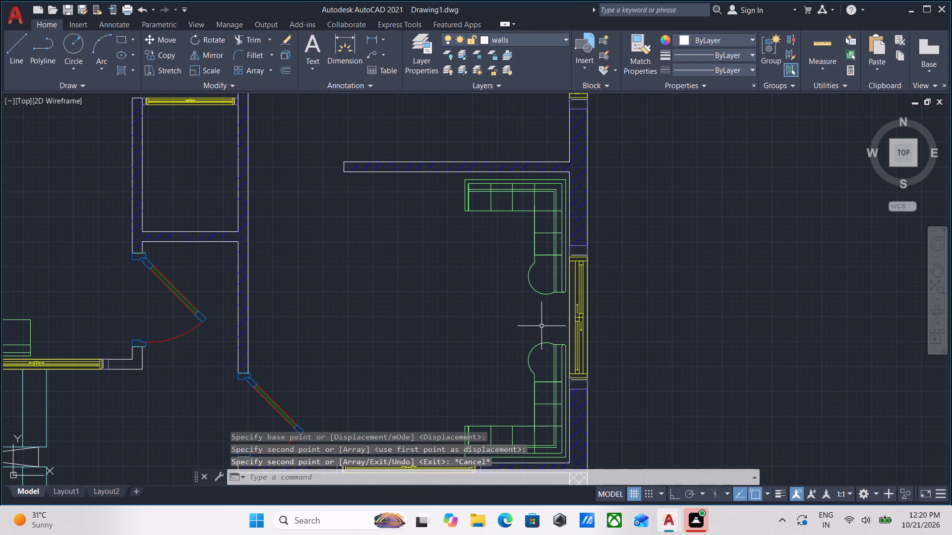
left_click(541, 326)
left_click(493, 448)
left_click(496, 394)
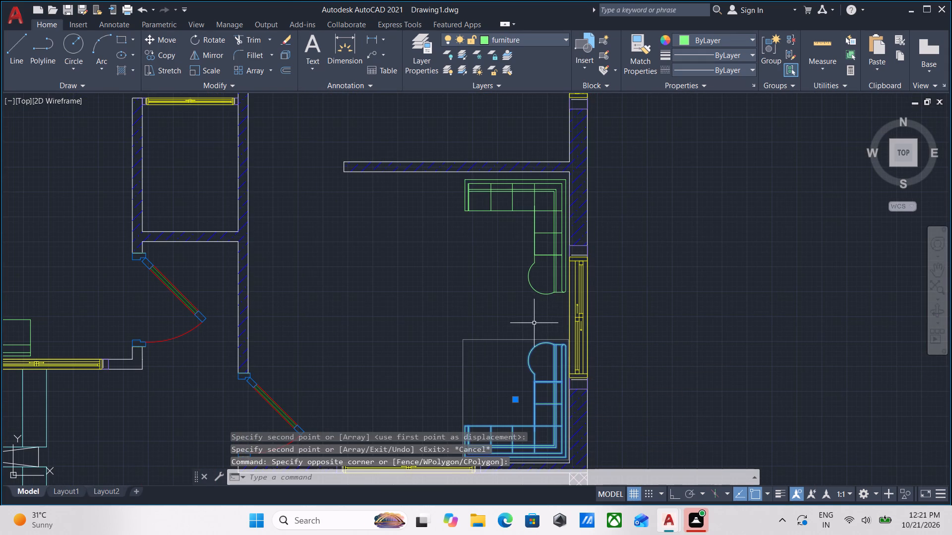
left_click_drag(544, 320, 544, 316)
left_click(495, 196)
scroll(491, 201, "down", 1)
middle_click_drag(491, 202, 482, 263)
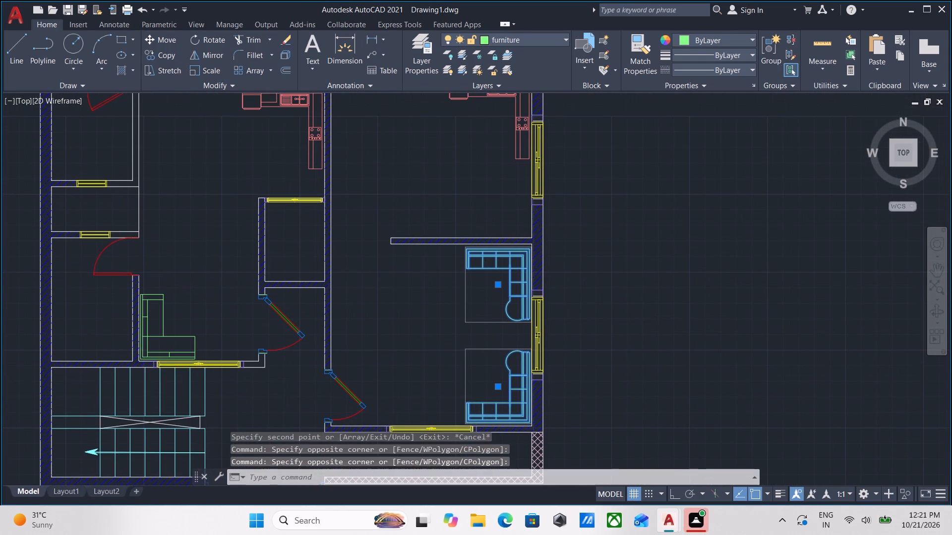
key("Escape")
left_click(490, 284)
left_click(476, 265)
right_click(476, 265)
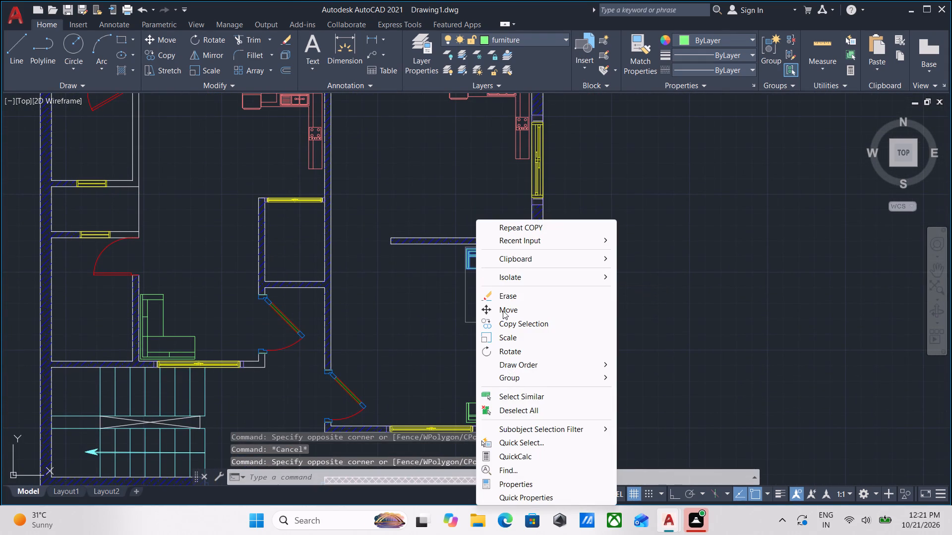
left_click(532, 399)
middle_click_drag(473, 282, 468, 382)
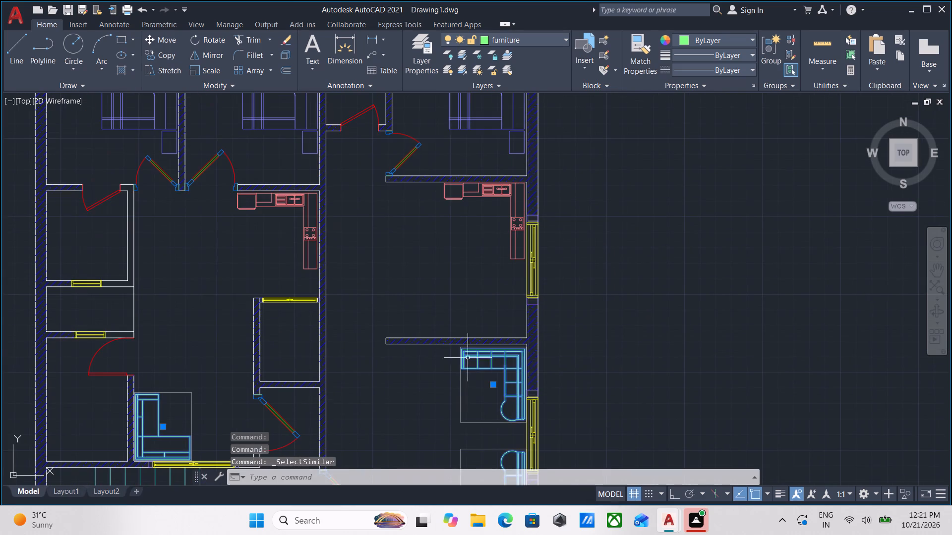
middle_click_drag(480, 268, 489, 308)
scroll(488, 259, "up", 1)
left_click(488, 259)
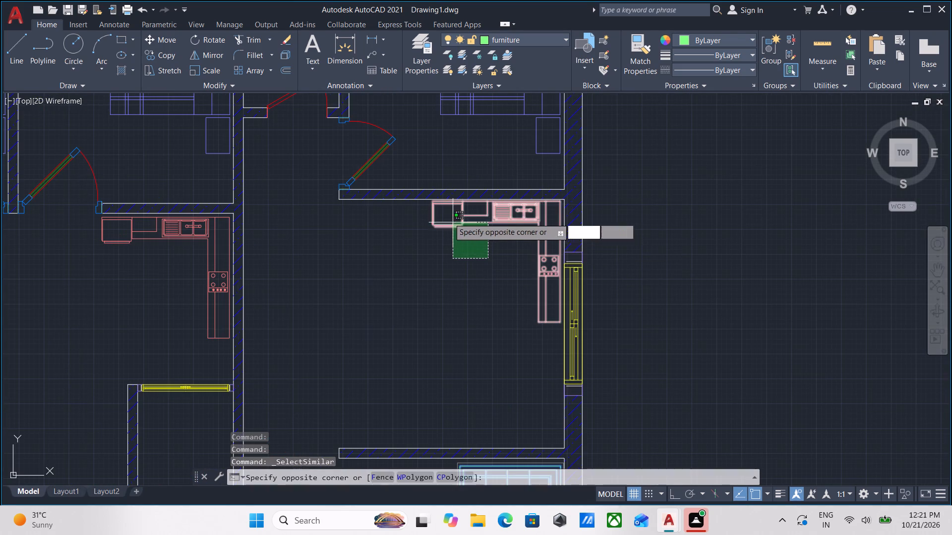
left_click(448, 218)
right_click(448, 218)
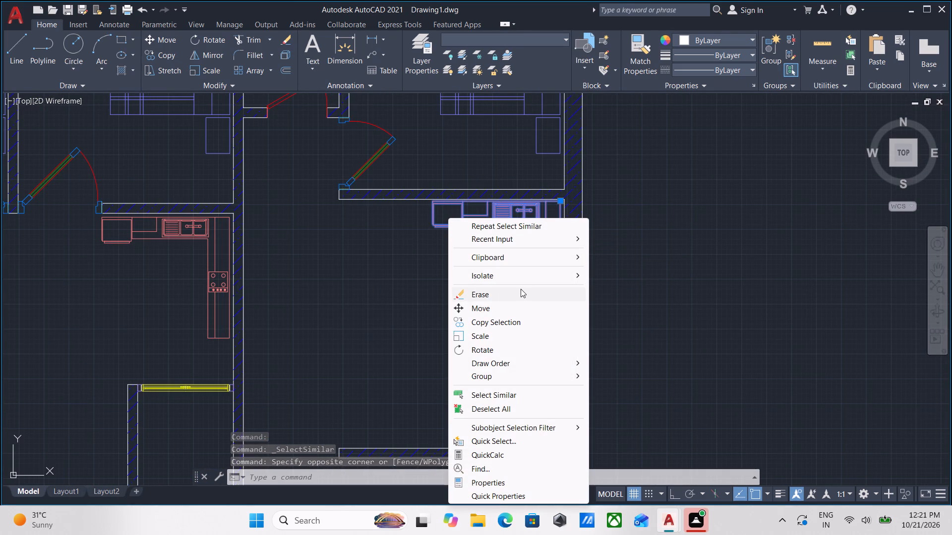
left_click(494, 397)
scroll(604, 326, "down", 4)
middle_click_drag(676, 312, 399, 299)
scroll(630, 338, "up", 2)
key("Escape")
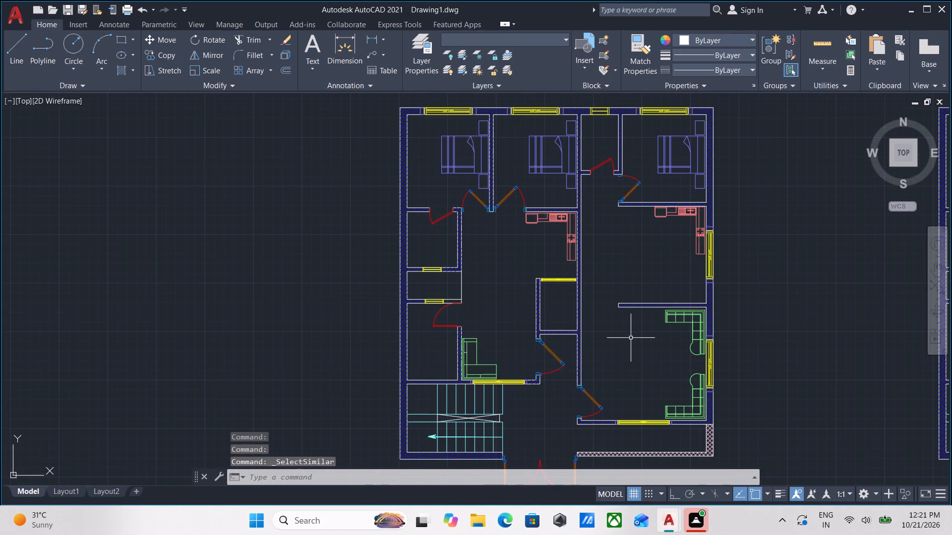
Erase the three green L-shaped sofas from both living areas of the westernmost floor plan copy.
scroll(321, 370, "down", 2)
middle_click_drag(321, 370, 572, 365)
scroll(380, 383, "up", 3)
scroll(438, 374, "up", 2)
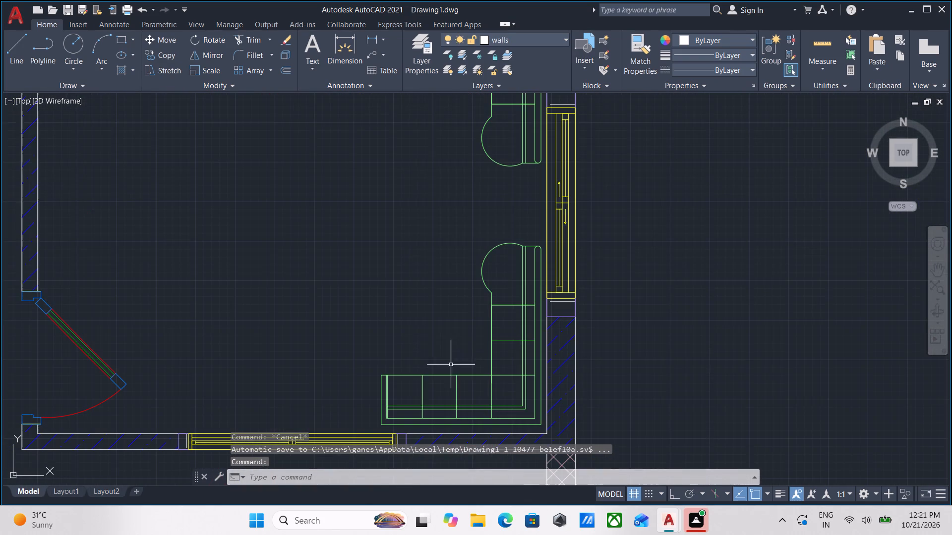
left_click(509, 206)
left_click(476, 305)
middle_click_drag(455, 241, 441, 374)
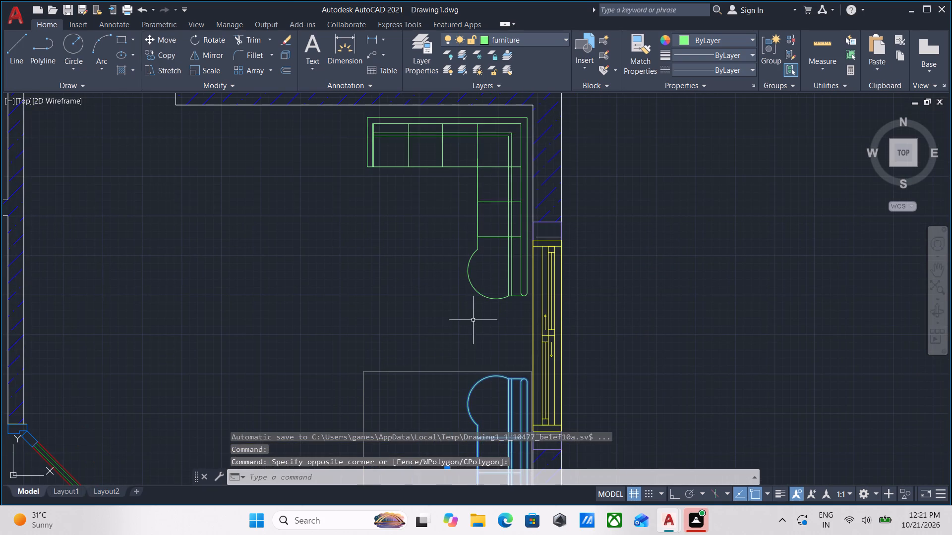
left_click_drag(492, 321, 488, 308)
left_click(430, 233)
scroll(424, 233, "down", 3)
middle_click_drag(363, 262, 462, 288)
scroll(348, 291, "up", 2)
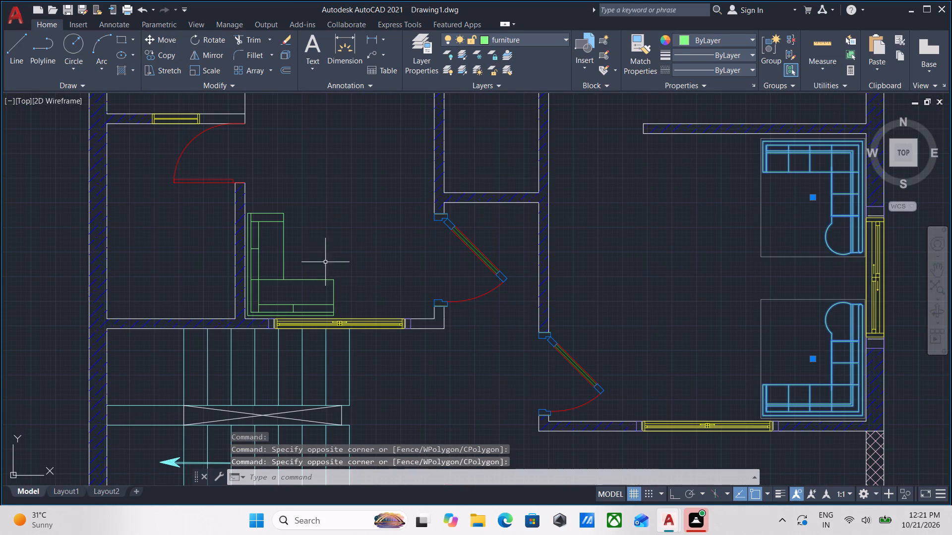
left_click(335, 241)
left_click(302, 285)
right_click(302, 285)
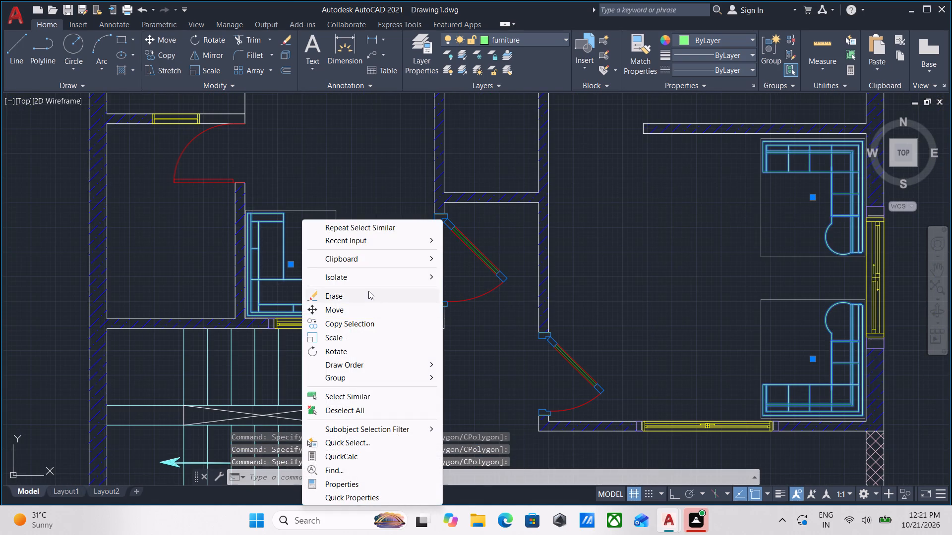
left_click(368, 291)
Erase the two red kitchen counter blocks from the westernmost floor plan copy.
scroll(369, 290, "down", 3)
middle_click_drag(369, 290, 271, 401)
scroll(338, 353, "down", 3)
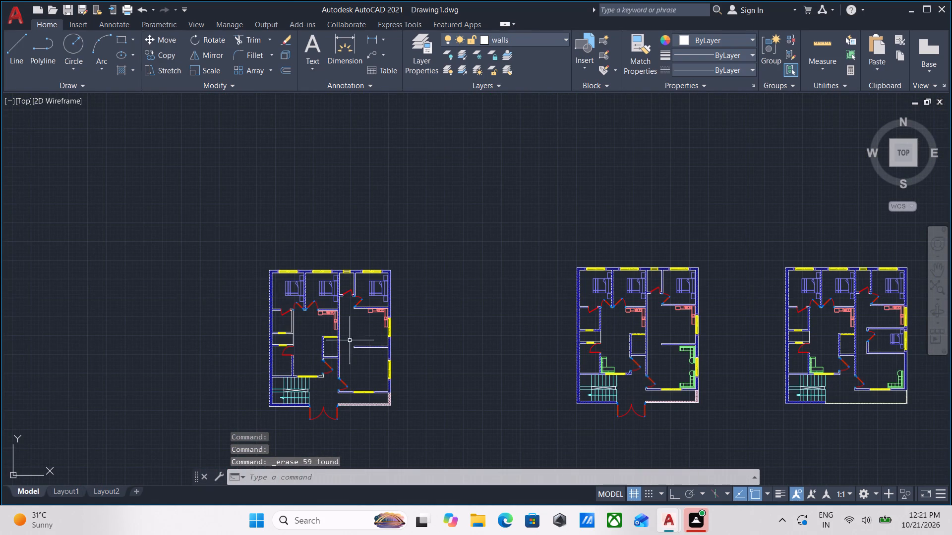
scroll(369, 324, "up", 4)
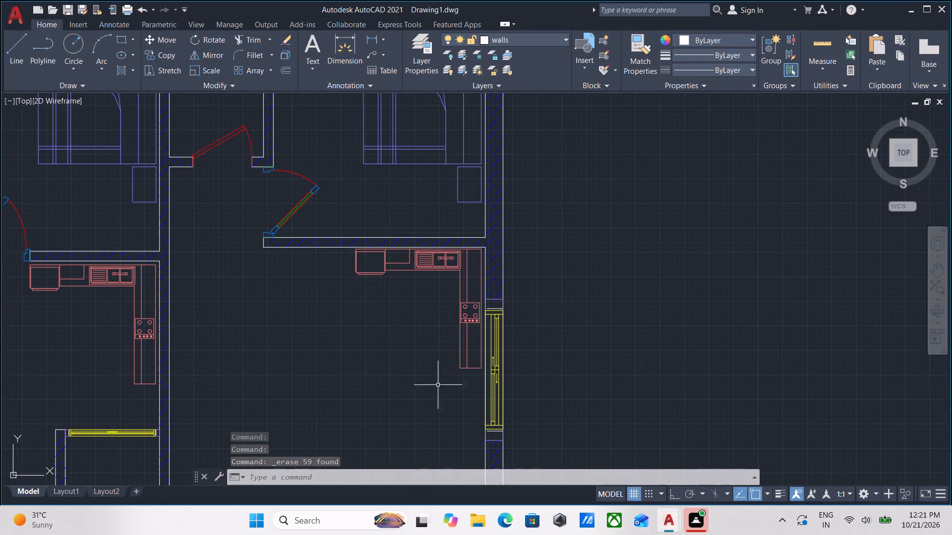
left_click_drag(475, 399, 472, 392)
left_click(430, 323)
middle_click_drag(278, 332, 417, 324)
left_click(292, 393)
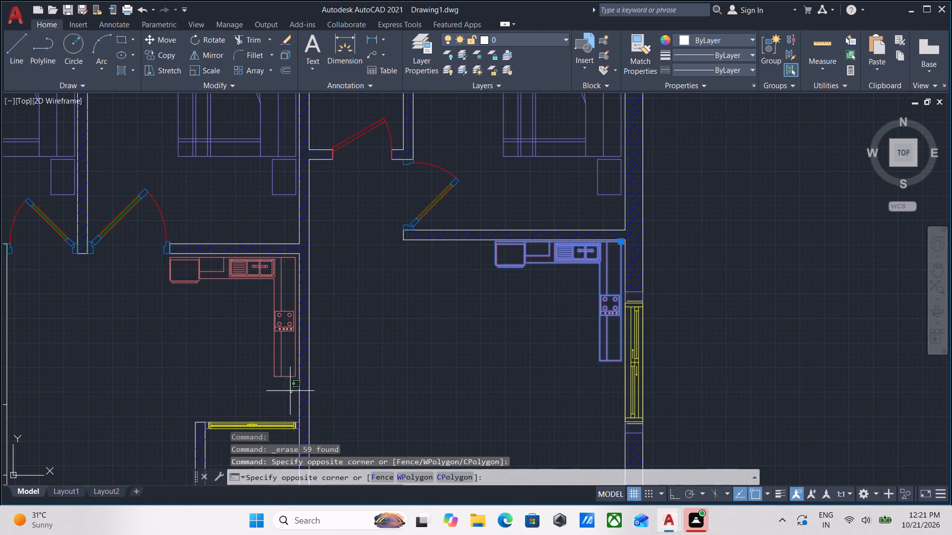
left_click(249, 319)
scroll(249, 319, "down", 1)
middle_click_drag(249, 319, 355, 302)
middle_click_drag(242, 297, 312, 270)
middle_click_drag(216, 332, 287, 255)
right_click(406, 257)
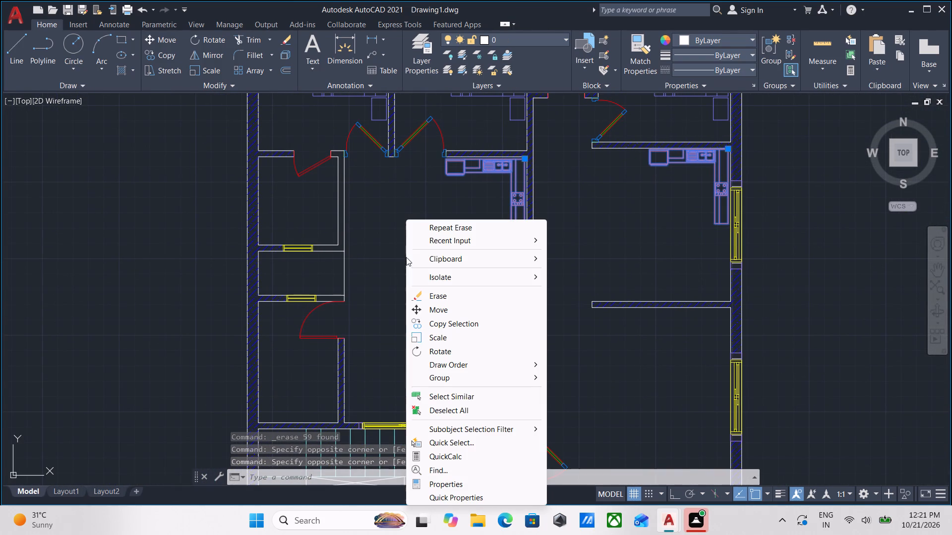
left_click(441, 298)
Erase the three bed blocks with nightstands from the northern bedrooms of the westernmost plan copy.
scroll(441, 298, "down", 2)
middle_click_drag(441, 298, 446, 280)
middle_click_drag(445, 251, 430, 304)
scroll(440, 267, "up", 2)
left_click_drag(456, 257, 450, 246)
left_click(416, 203)
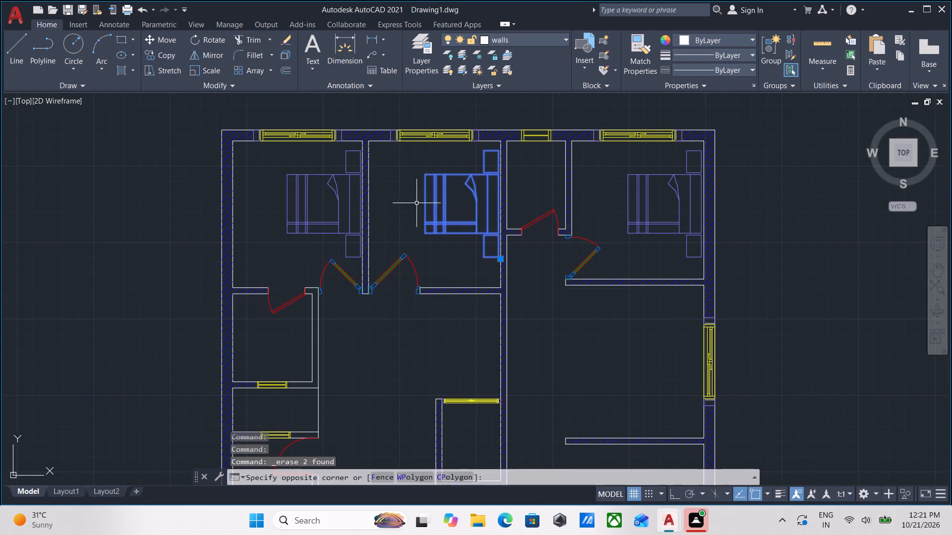
left_click(309, 253)
left_click(290, 192)
middle_click_drag(458, 233, 317, 246)
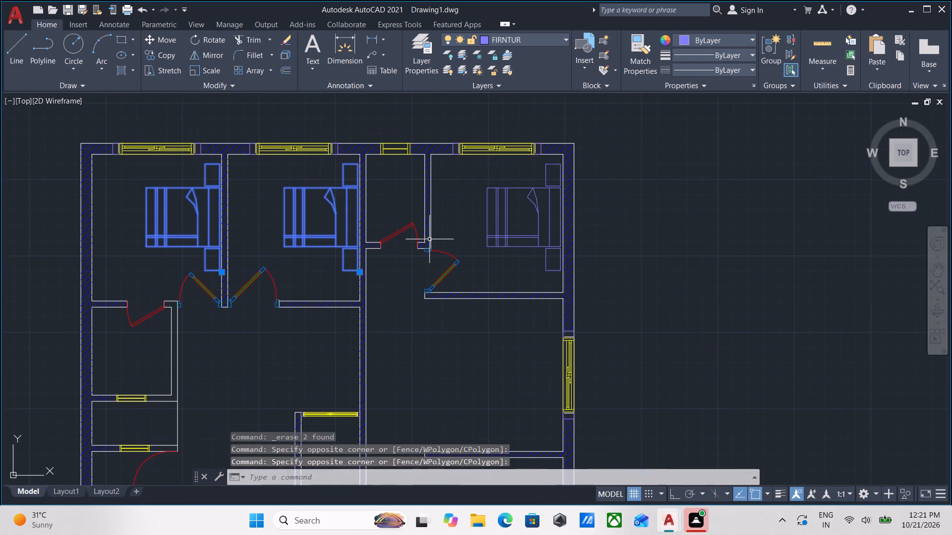
left_click(521, 257)
left_click(500, 215)
right_click(495, 217)
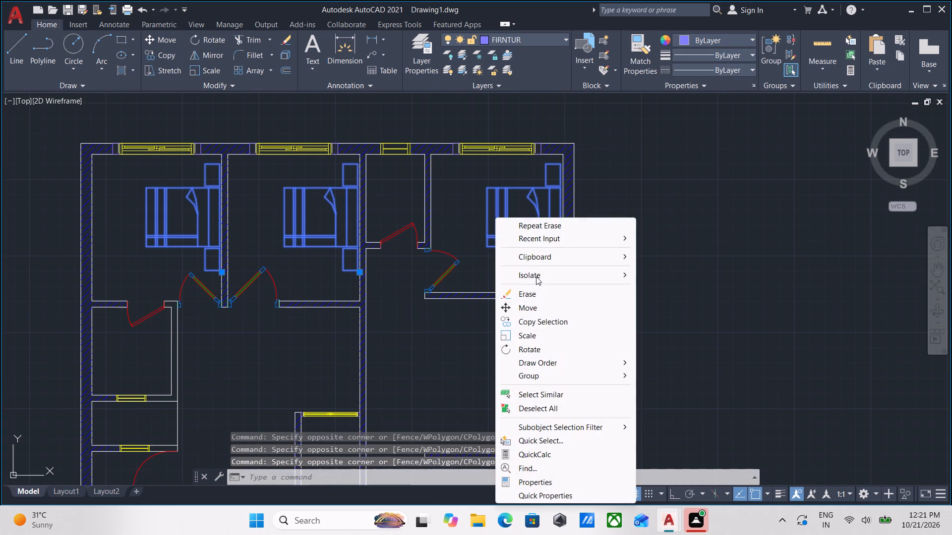
left_click(553, 293)
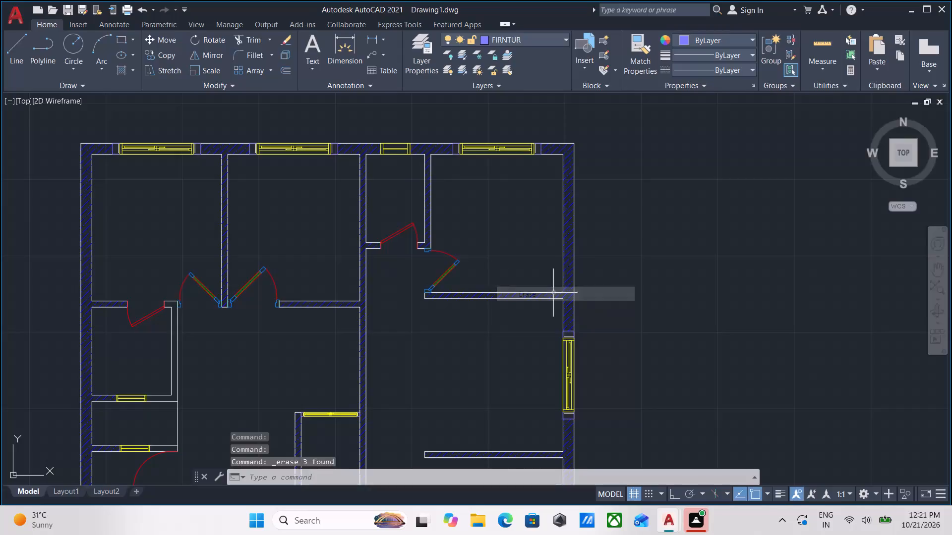
Measure the interior width and length of the northwest bedroom in the westernmost plan copy.
scroll(369, 288, "down", 2)
scroll(357, 287, "up", 2)
middle_click_drag(261, 268, 359, 280)
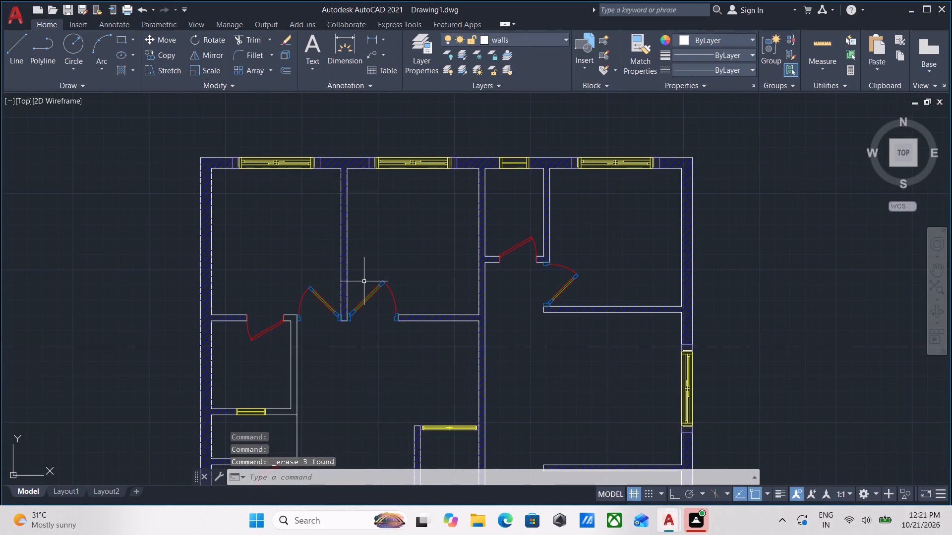
key("m")
type("ea")
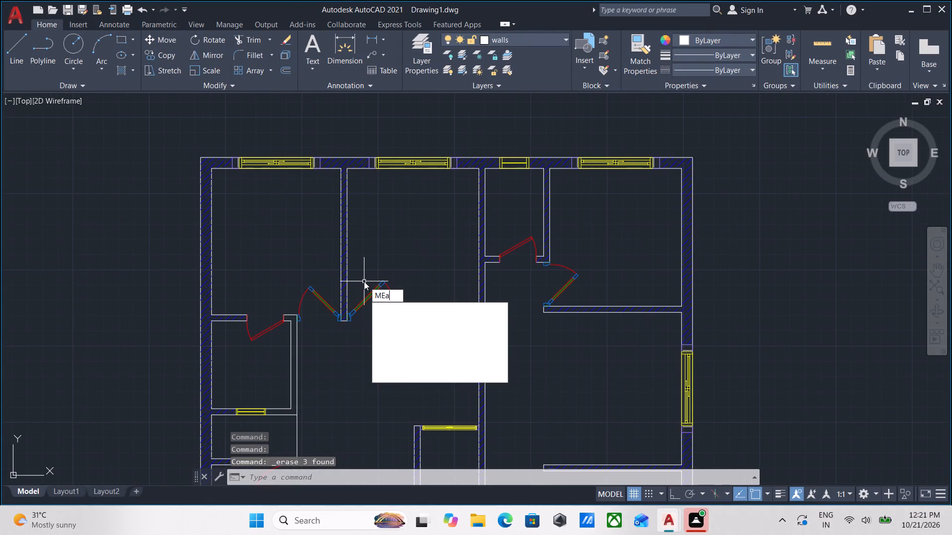
key("Return")
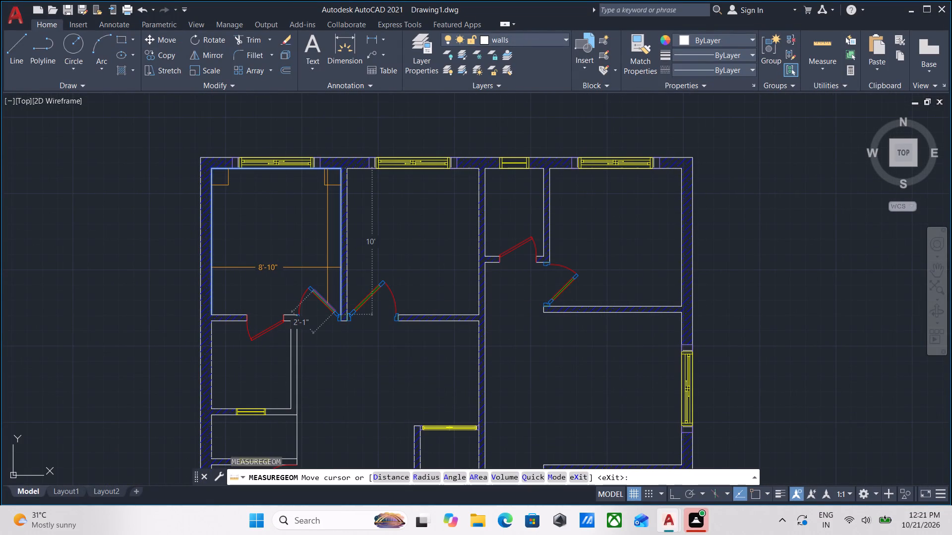
scroll(327, 267, "up", 2)
scroll(291, 279, "down", 5)
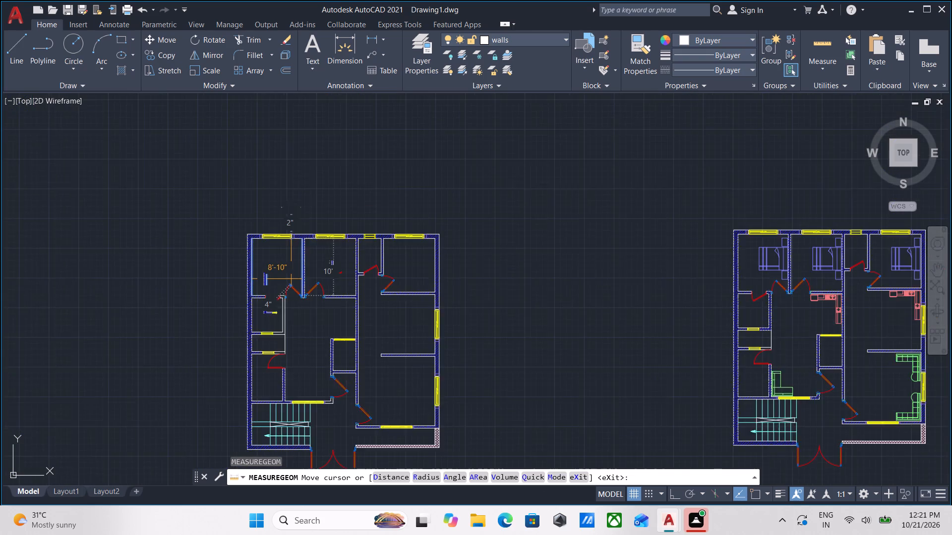
scroll(291, 279, "up", 2)
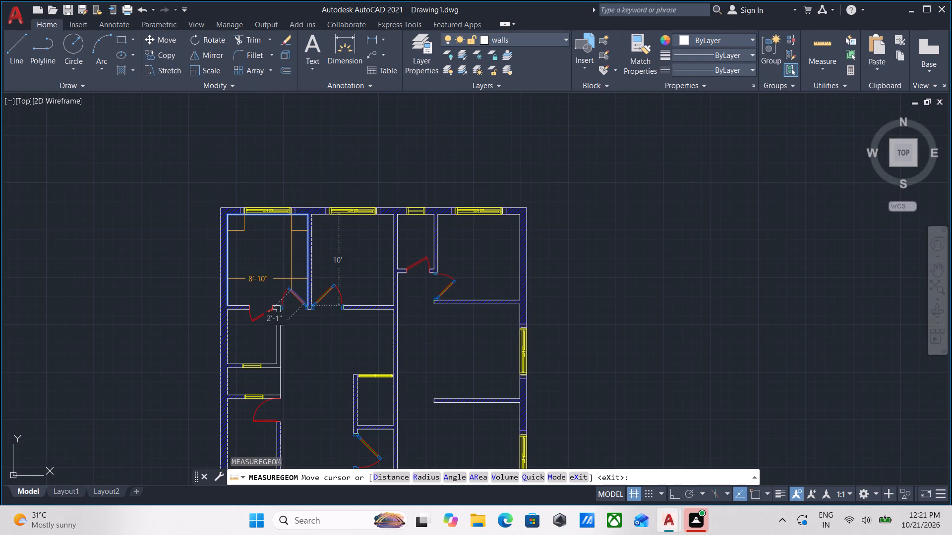
scroll(267, 273, "up", 3)
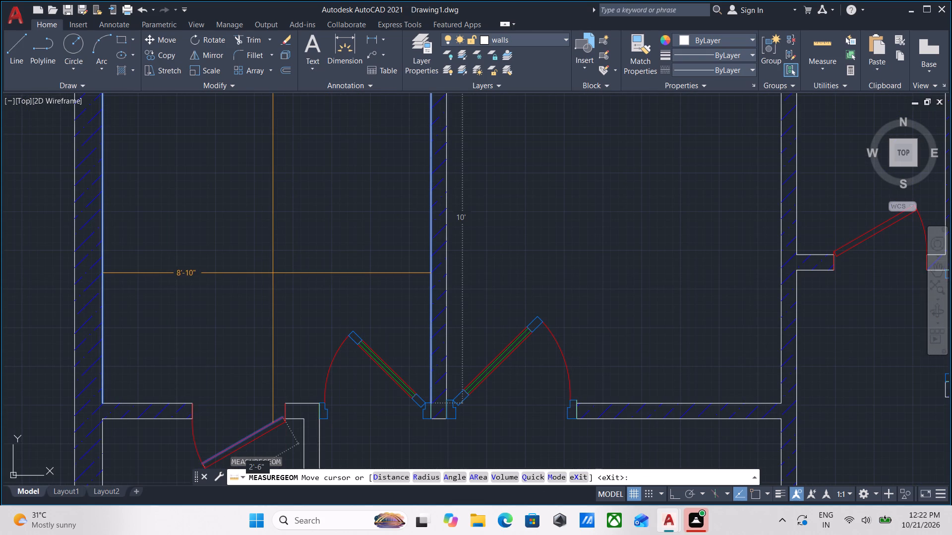
scroll(315, 288, "down", 1)
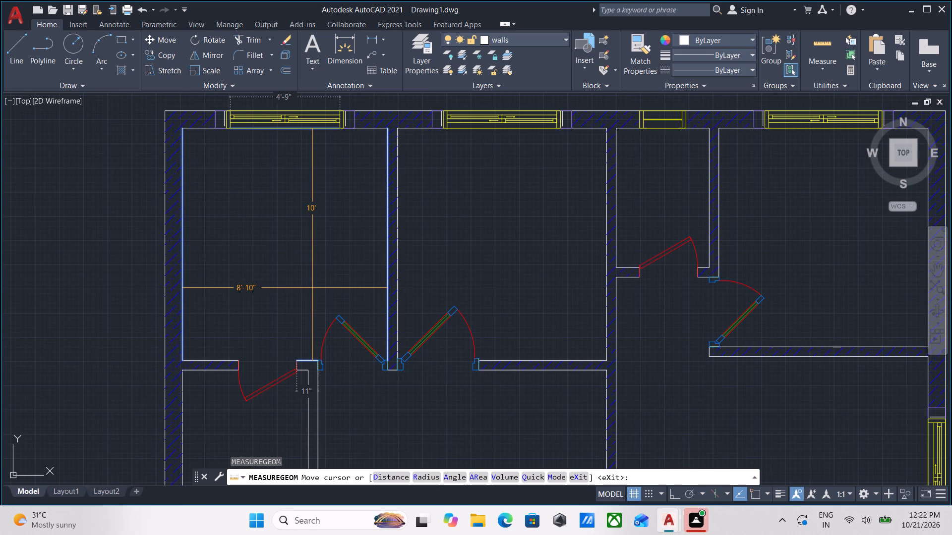
key("Escape")
Add single-line text "BEDROOM" inside the northwest bedroom of the westernmost plan, about 9 to 10 inches high with 0° rotation.
scroll(312, 288, "down", 2)
scroll(426, 287, "down", 1)
middle_click_drag(426, 287, 330, 275)
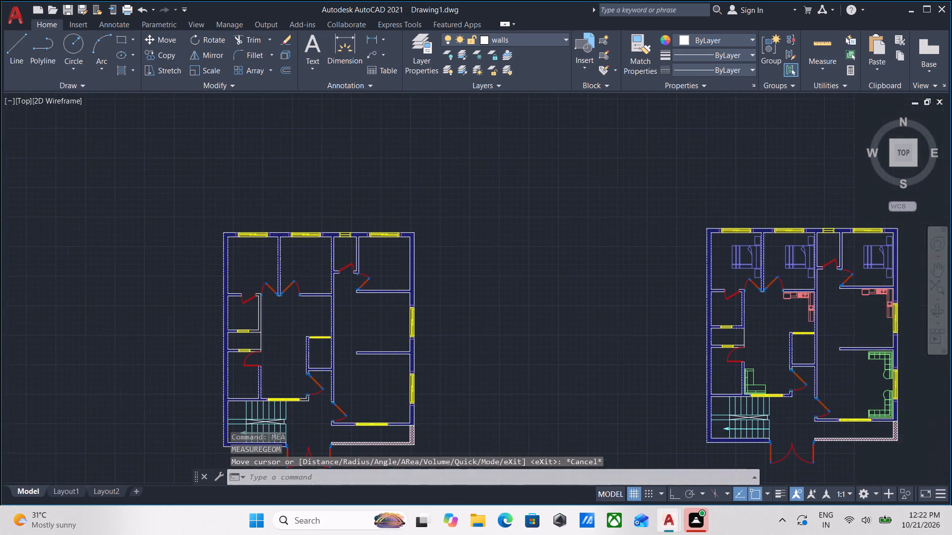
scroll(238, 274, "up", 3)
middle_click_drag(277, 267, 363, 287)
middle_click_drag(348, 287, 364, 296)
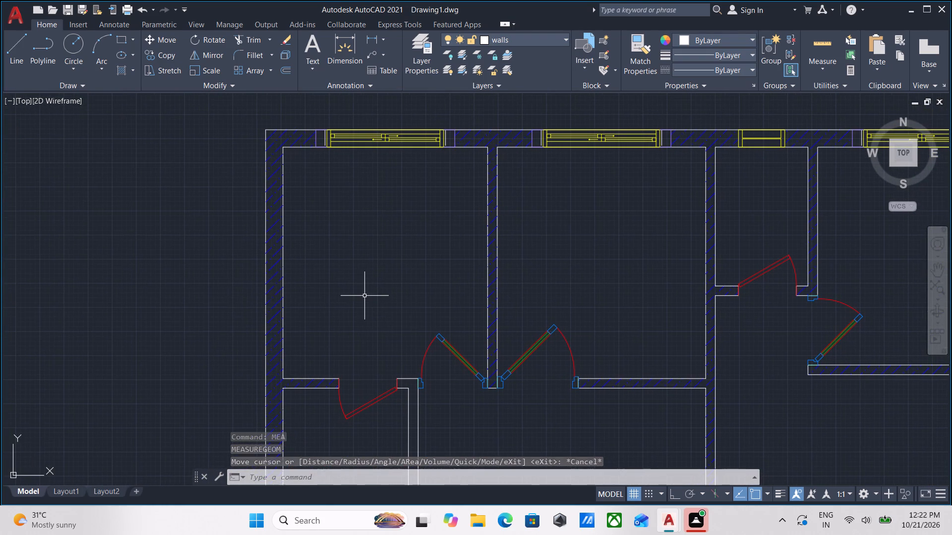
type("dt")
key("Return")
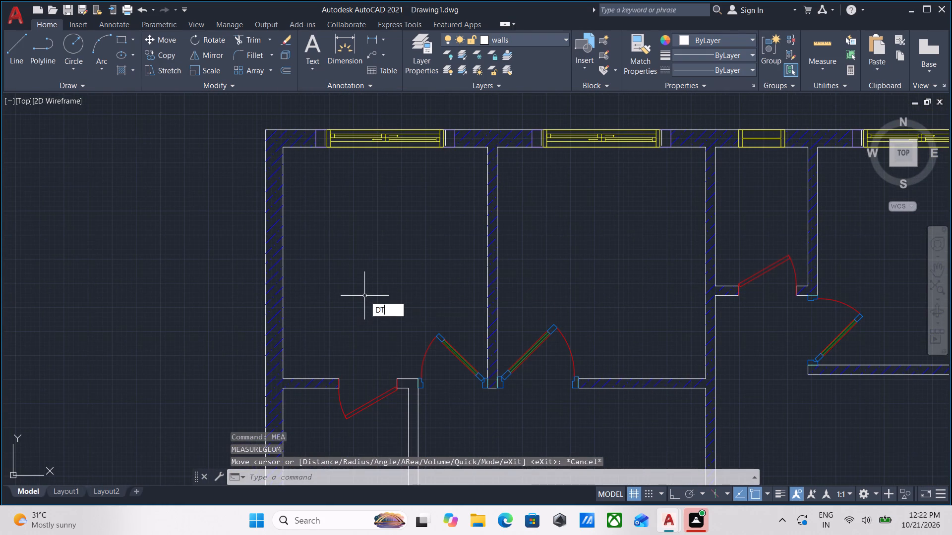
scroll(360, 254, "up", 2)
scroll(360, 254, "down", 2)
middle_click(360, 254)
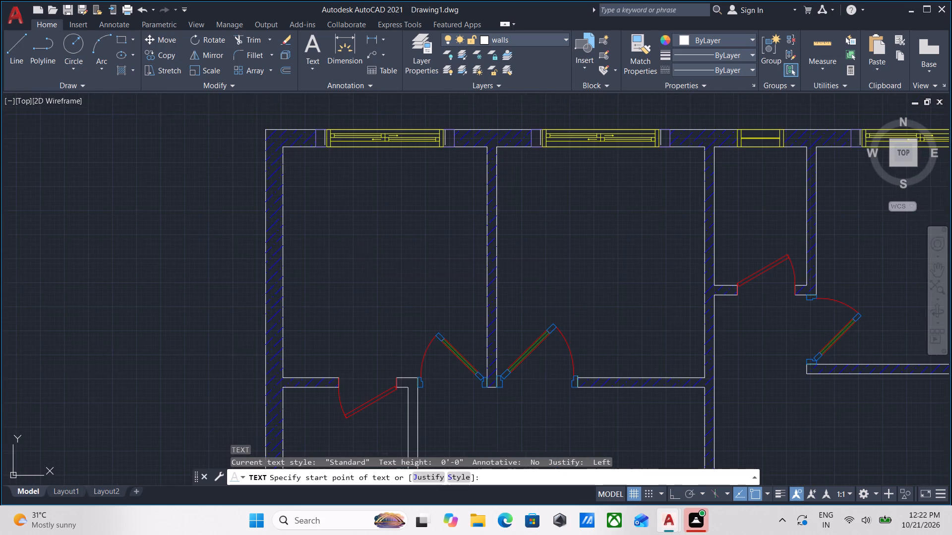
scroll(349, 234, "up", 1)
left_click(330, 253)
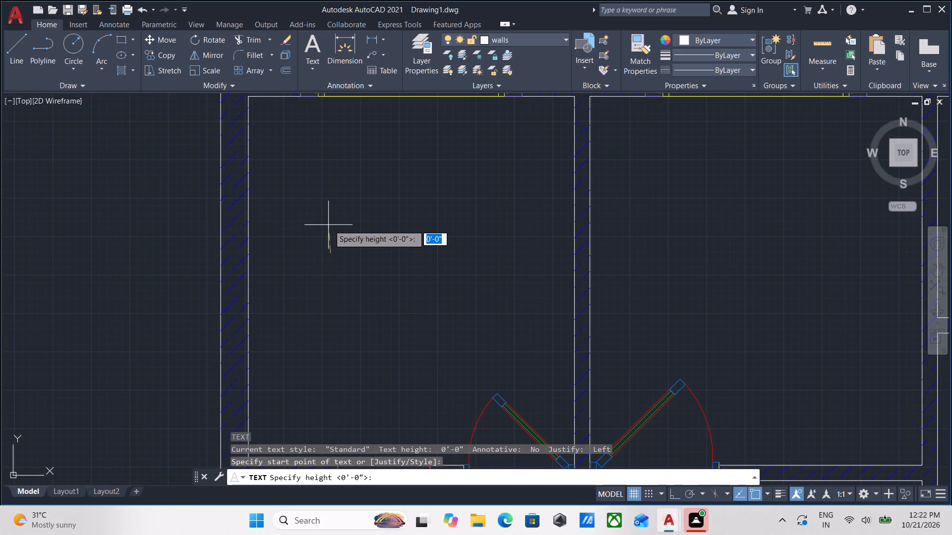
key("F8")
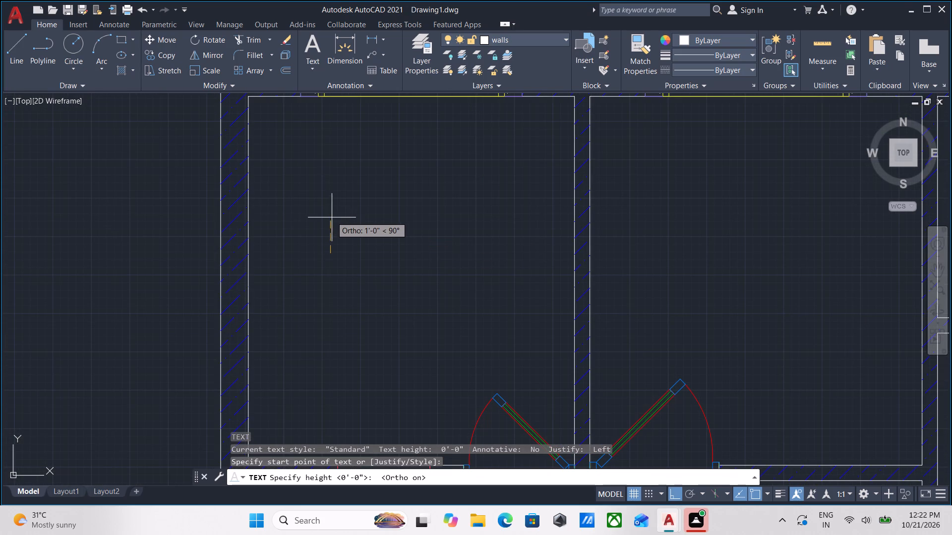
scroll(332, 219, "up", 3)
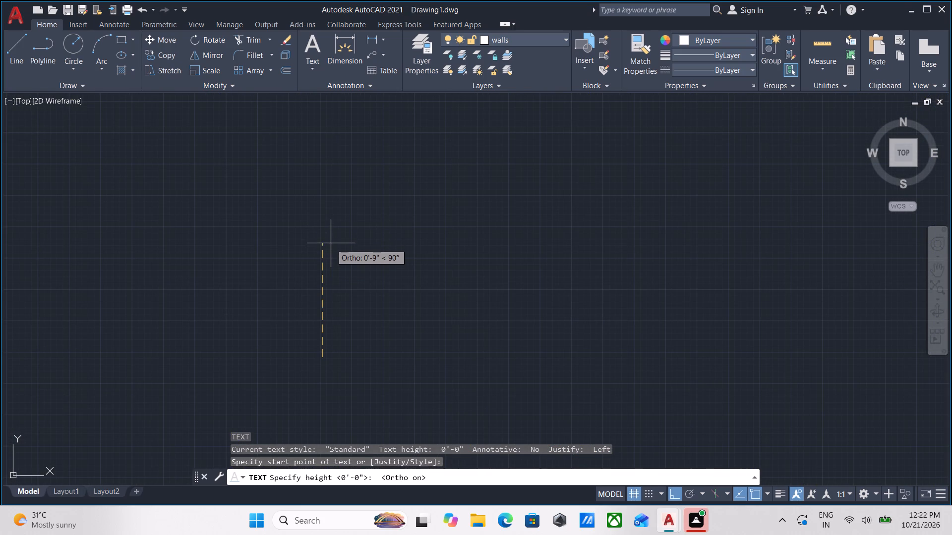
left_click(331, 235)
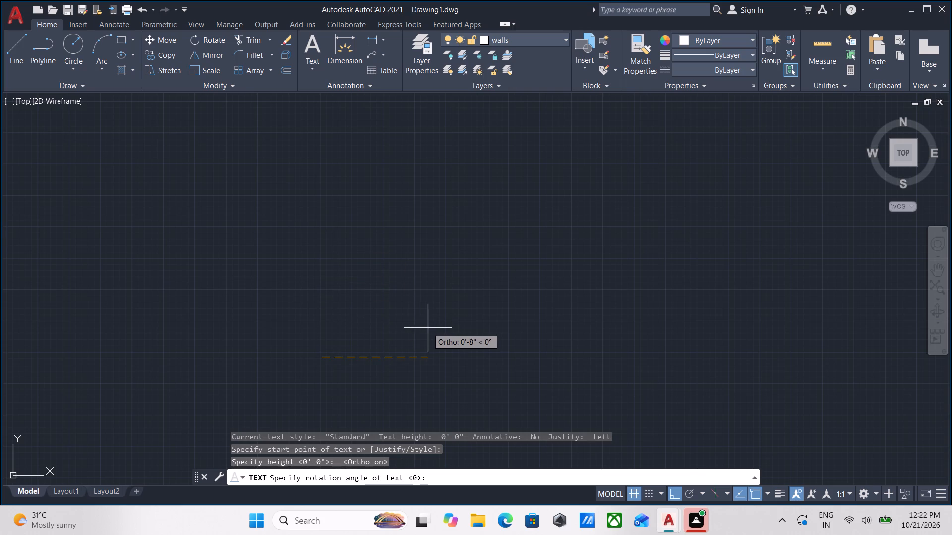
left_click(444, 331)
scroll(444, 331, "down", 4)
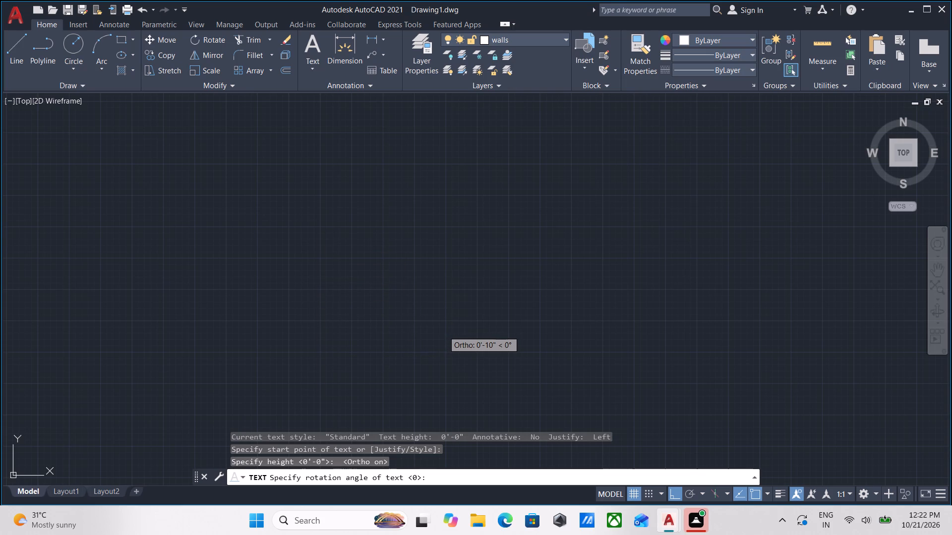
scroll(451, 329, "down", 3)
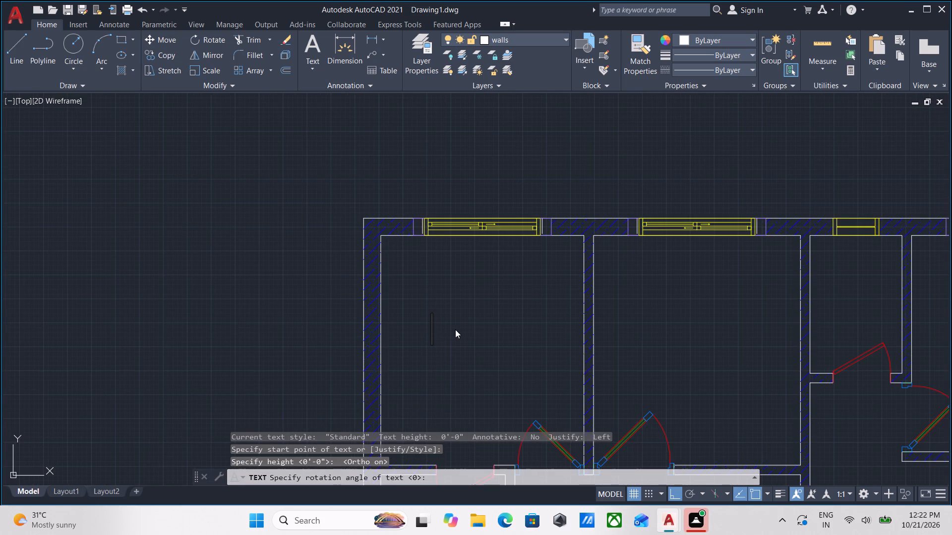
type("bed")
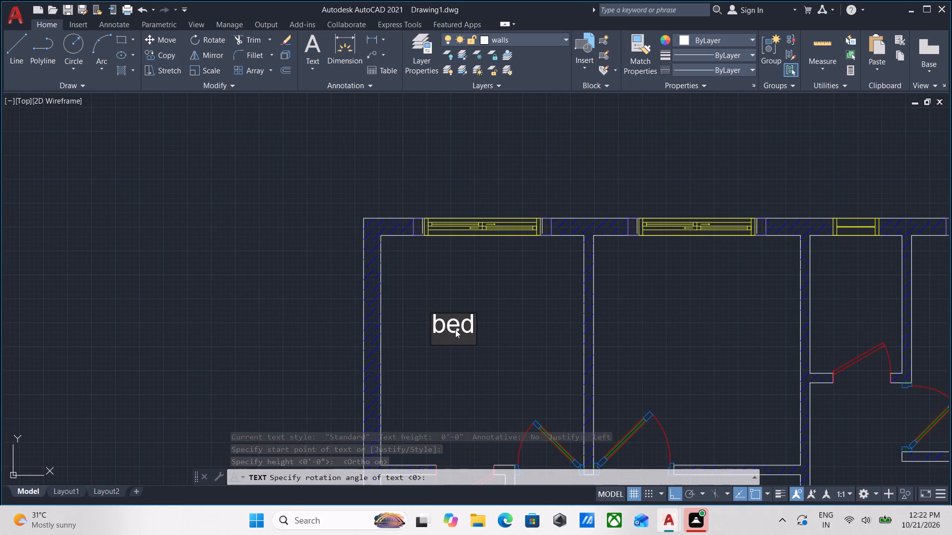
key("BackSpace")
key("BackSpace")
key("BackSpace")
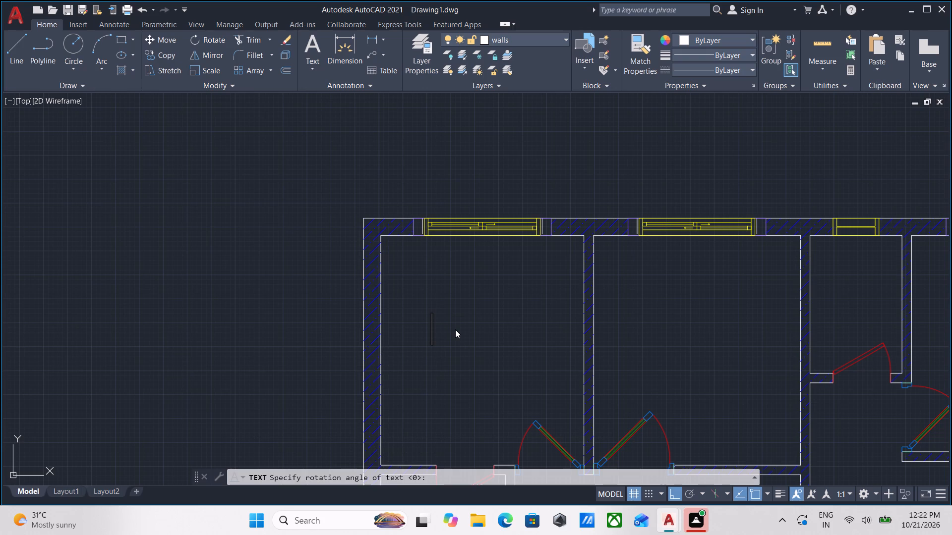
type("BEDROOM")
key("Return")
key("Return")
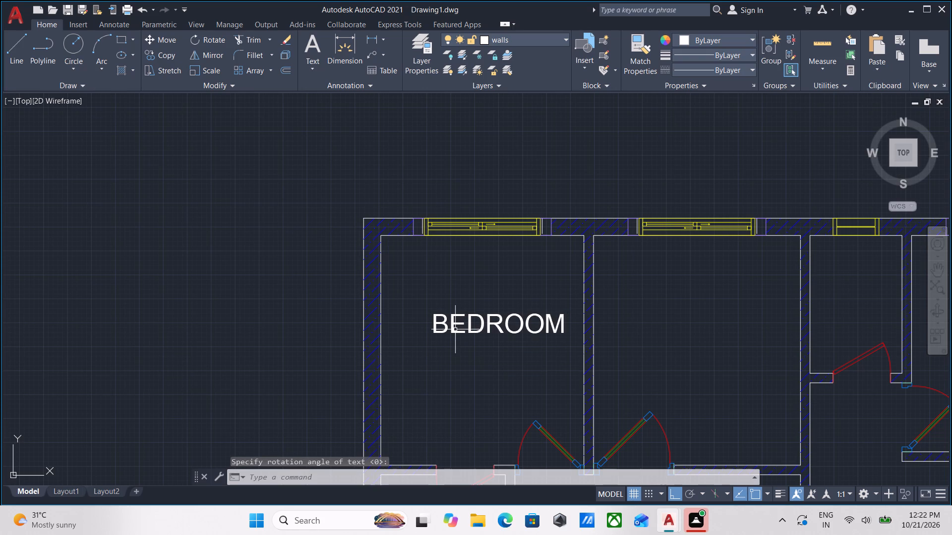
Move the BEDROOM label about 1'-2" straight west to centre it better between the room's side walls.
scroll(457, 330, "up", 2)
left_click_drag(525, 374, 516, 363)
left_click(464, 314)
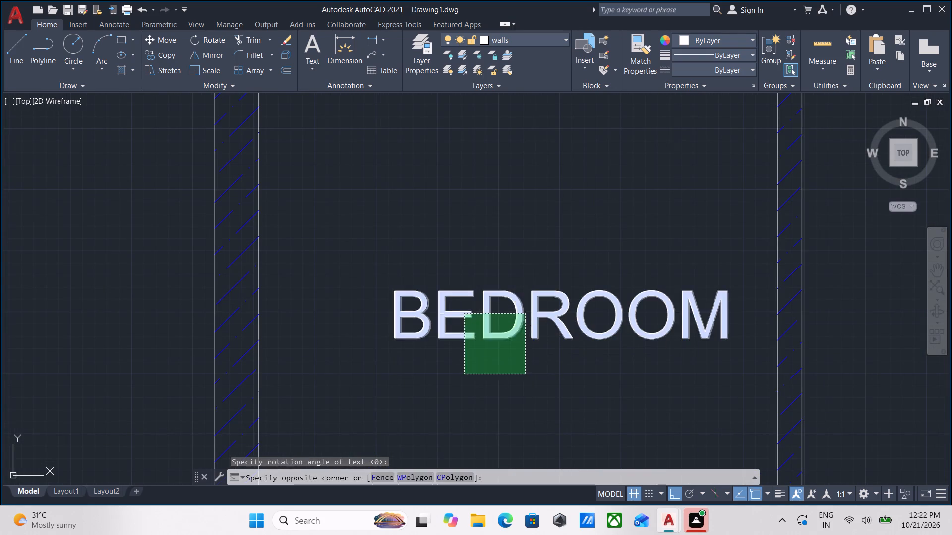
left_click(391, 338)
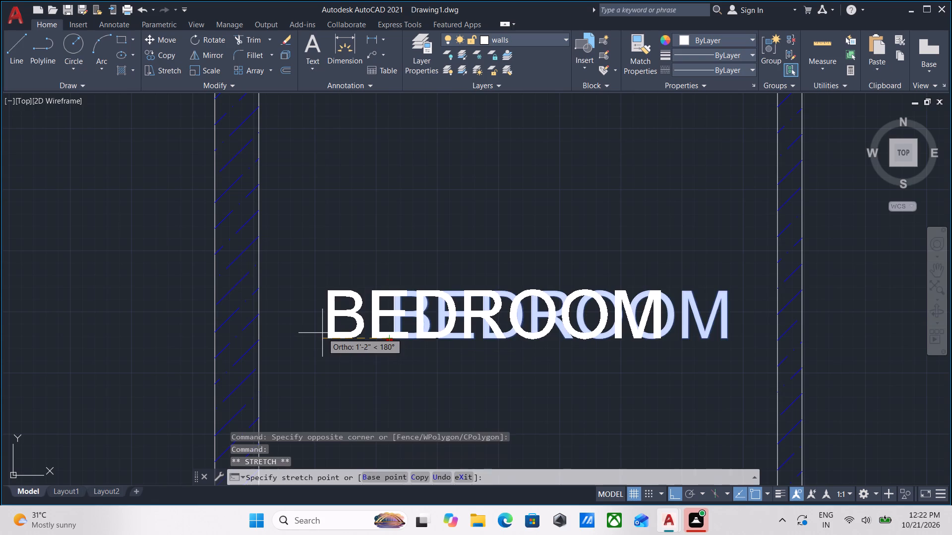
left_click(322, 333)
key("Escape")
Copy the BEDROOM label straight down to form a second text line beneath it in the northwest bedroom.
left_click_drag(468, 370, 466, 364)
left_click(411, 297)
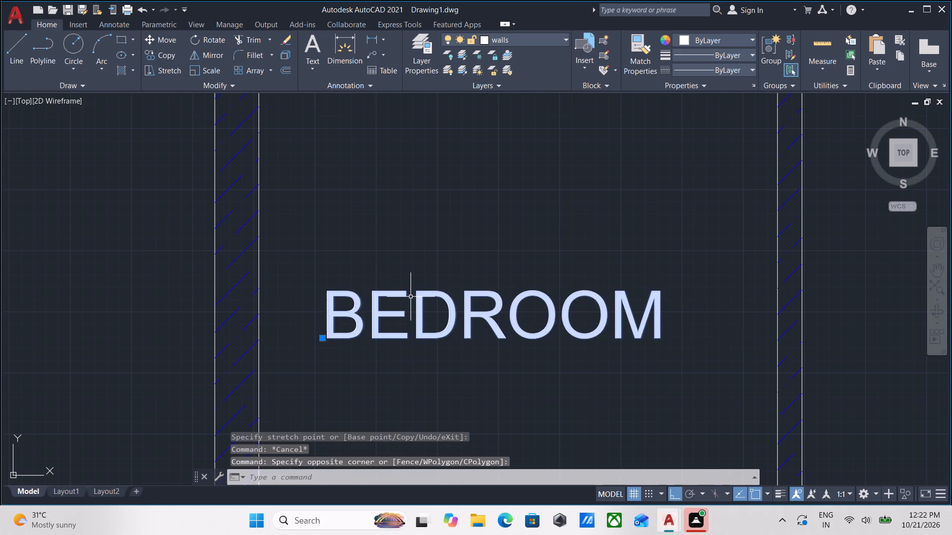
type("CO")
key("Return")
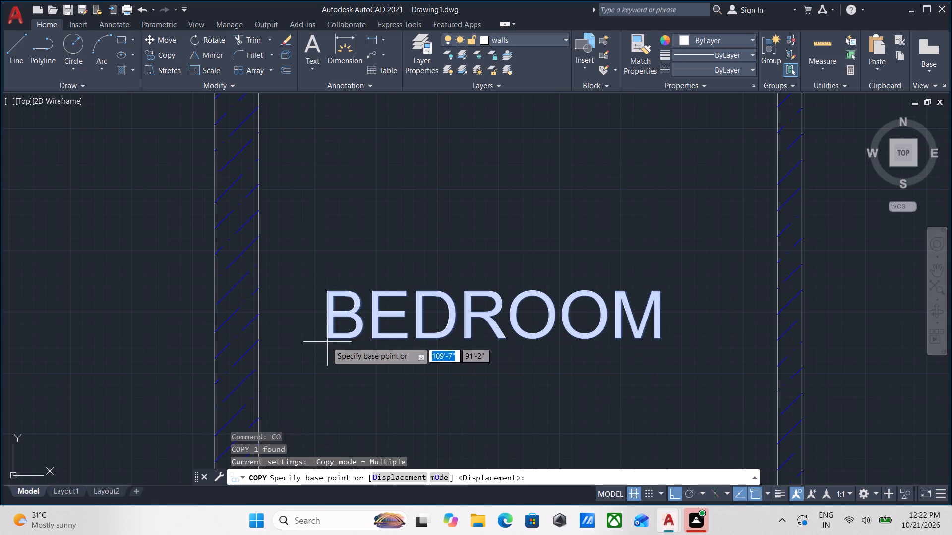
left_click(320, 336)
middle_click_drag(325, 373, 307, 212)
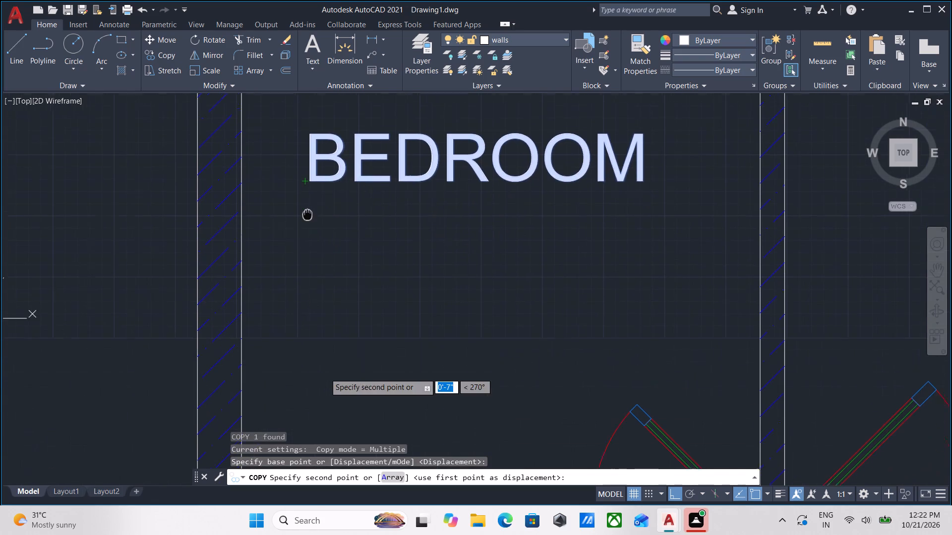
middle_click_drag(307, 212, 307, 212)
left_click(299, 273)
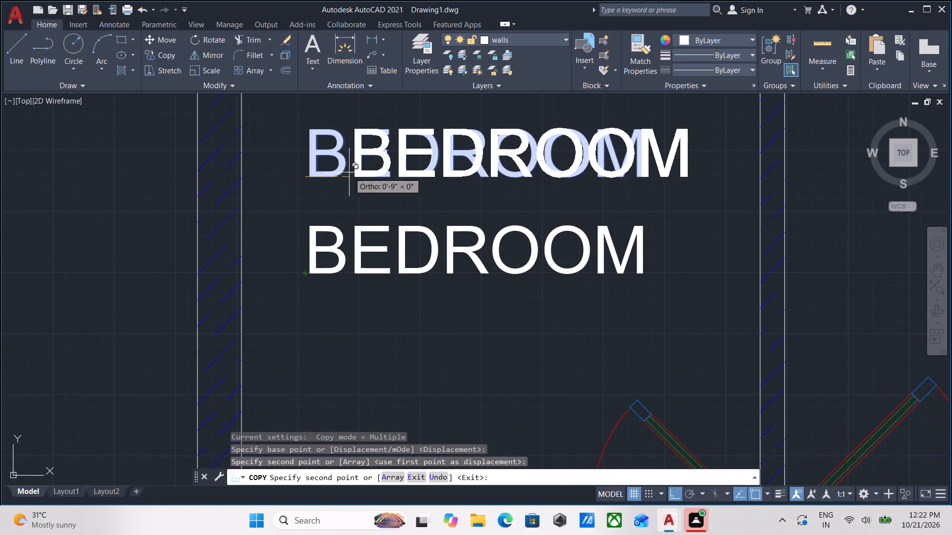
key("Escape")
Change the copied text under the northwest bedroom's BEDROOM label to 8'10 X 10' 0".
double_click(342, 244)
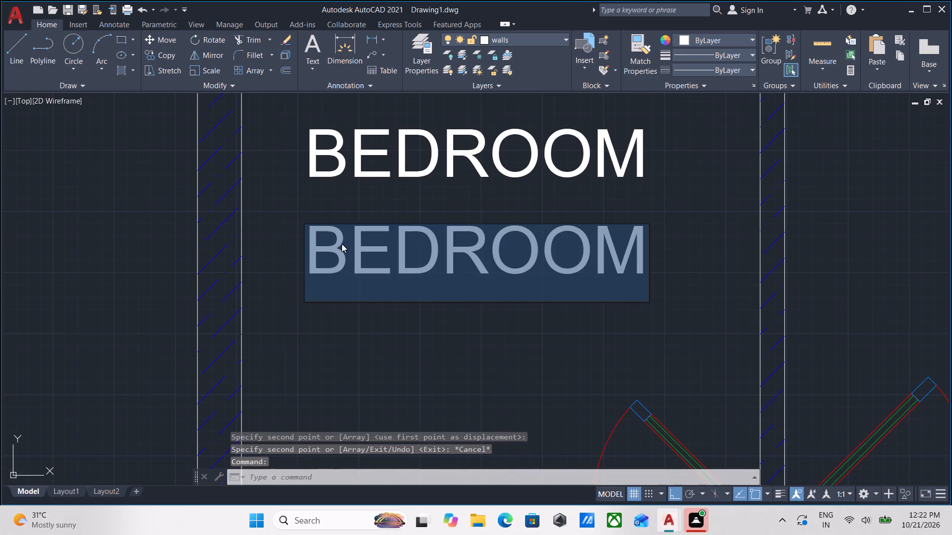
key("BackSpace")
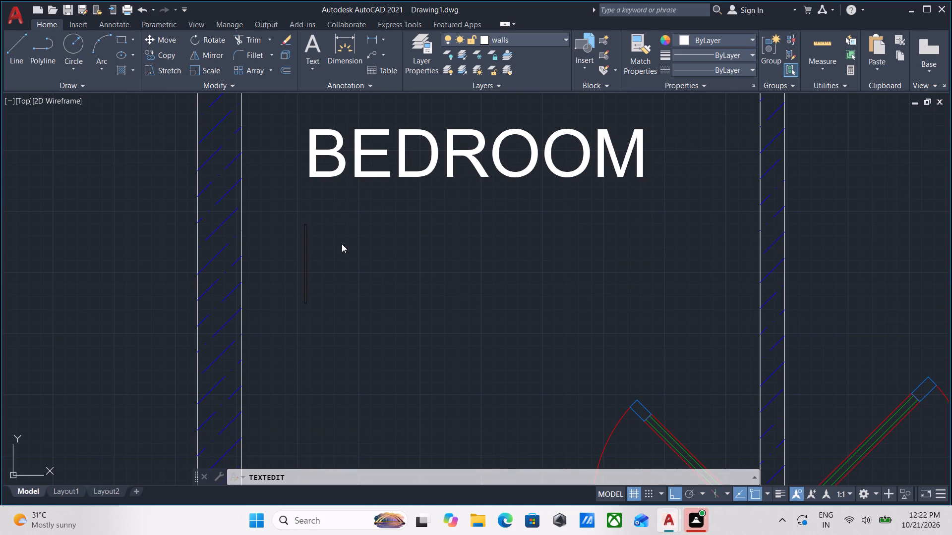
key("8")
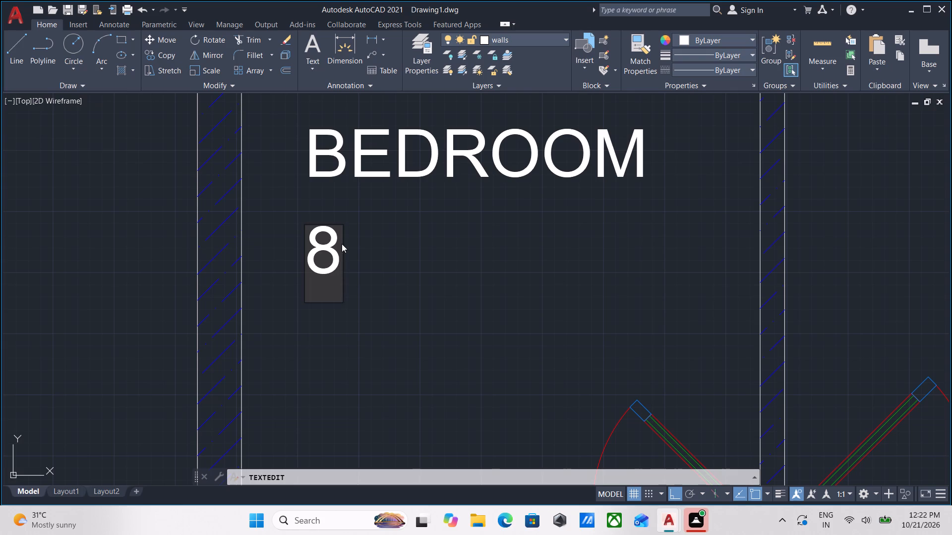
key("apostrophe")
type("10")
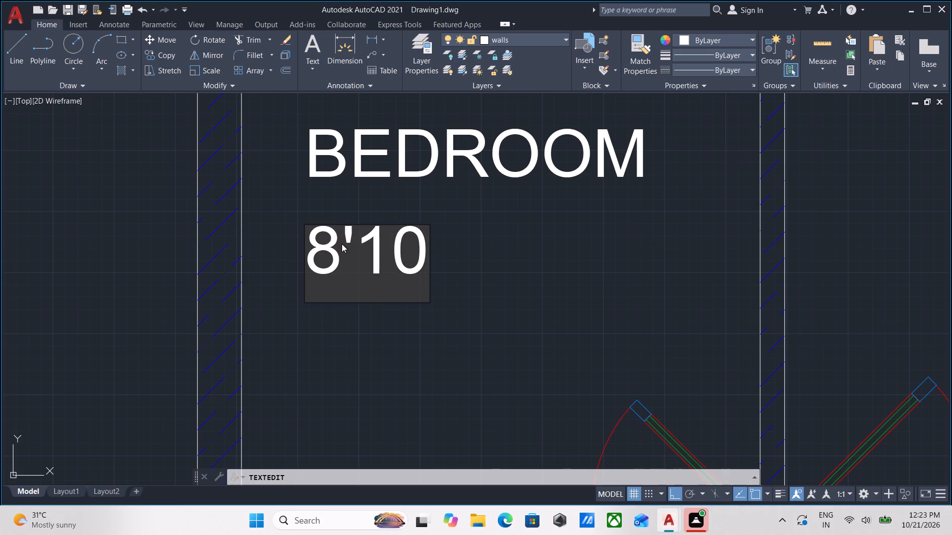
key("space")
type("X")
key("space")
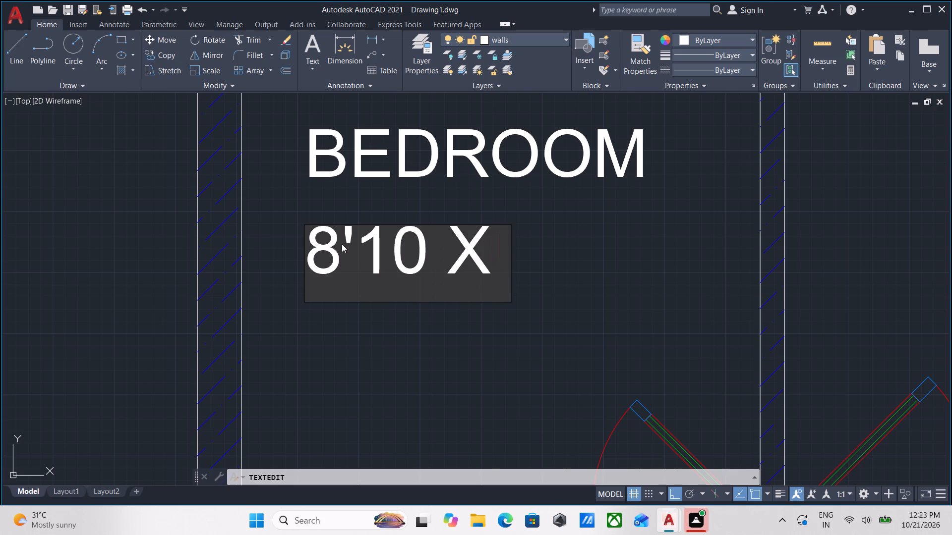
type("10'")
key("space")
type("0")
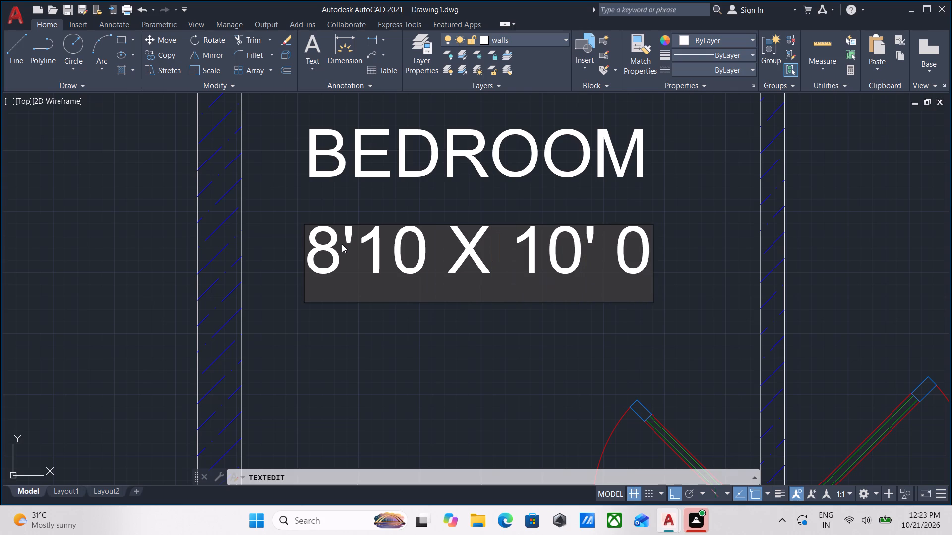
key("shift+quotedbl")
key("Return")
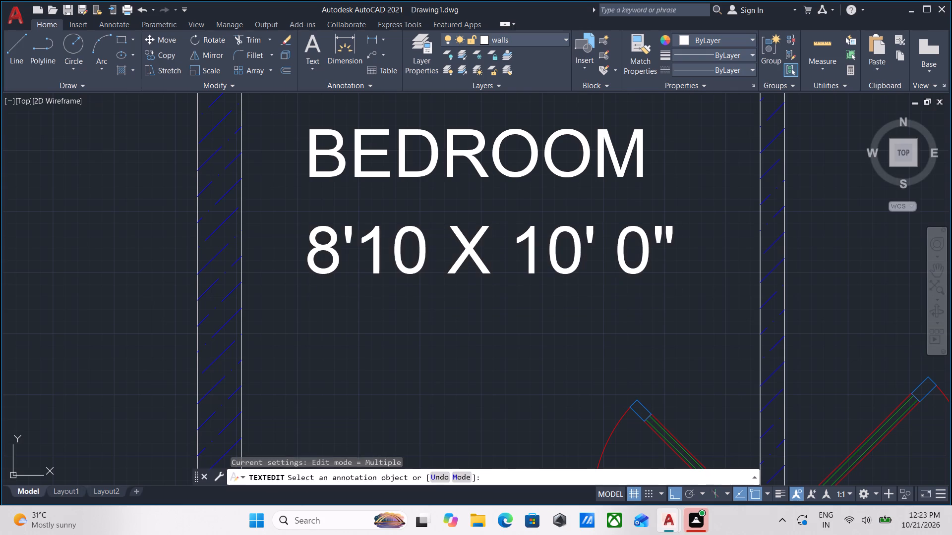
key("Return")
Copy the BEDROOM label and its size line about 9'-2" straight east into the adjacent northern bedroom.
scroll(399, 306, "up", 1)
scroll(404, 307, "down", 5)
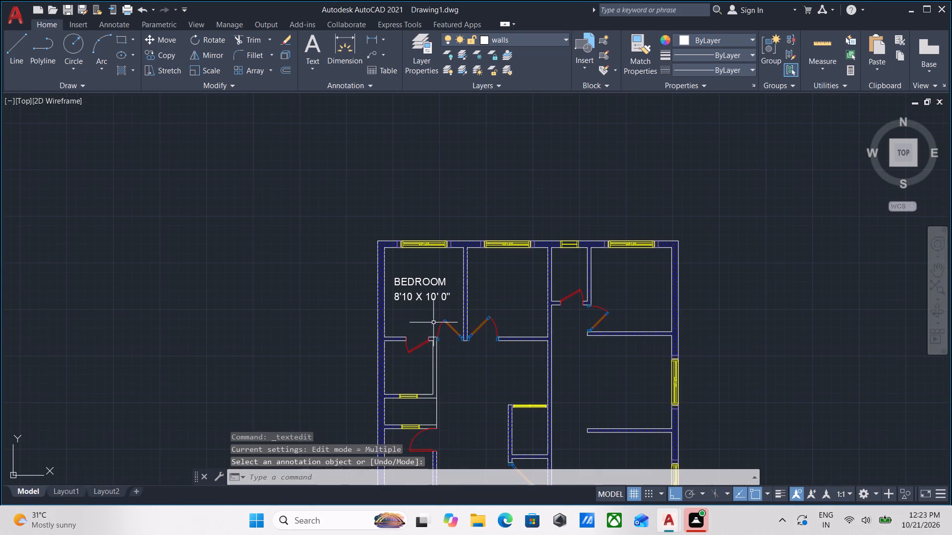
middle_click_drag(437, 326, 410, 260)
scroll(377, 245, "up", 1)
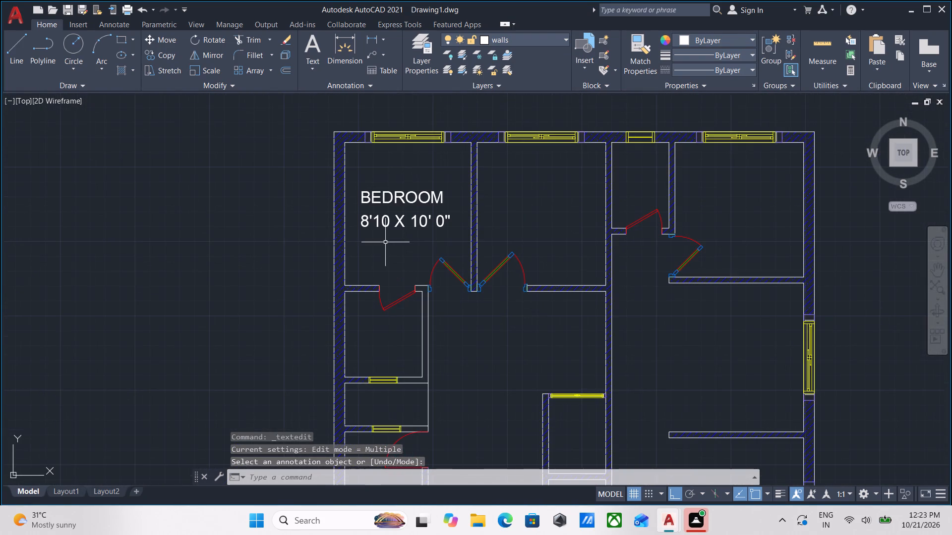
middle_click_drag(386, 242, 373, 301)
scroll(388, 299, "up", 2)
middle_click_drag(411, 292, 400, 329)
left_click(414, 332)
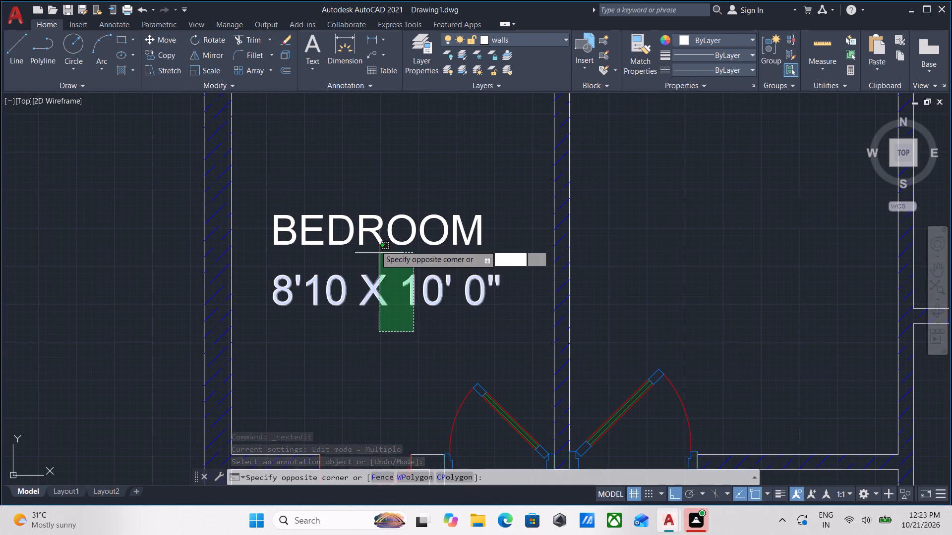
left_click(337, 209)
middle_click_drag(353, 321, 325, 343)
type("CO")
key("Return")
left_click(247, 270)
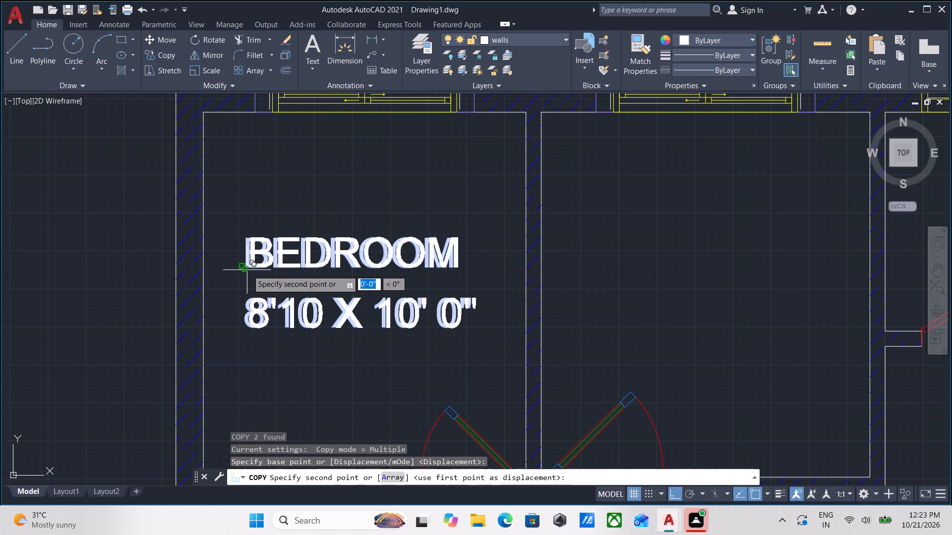
left_click(579, 275)
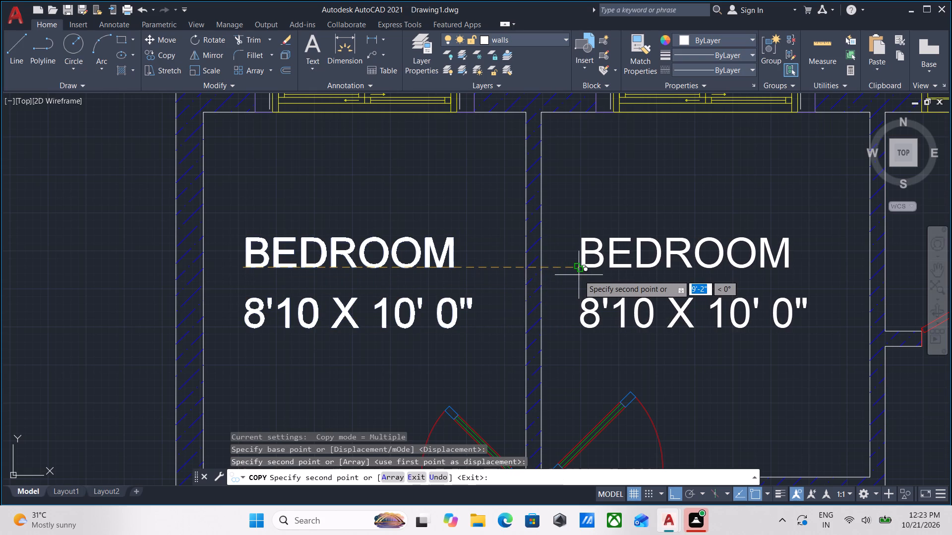
key("Escape")
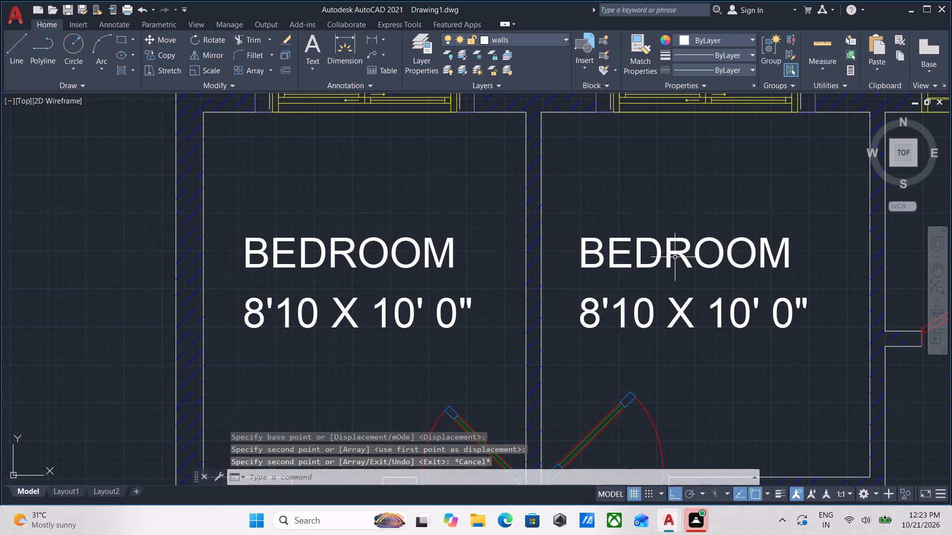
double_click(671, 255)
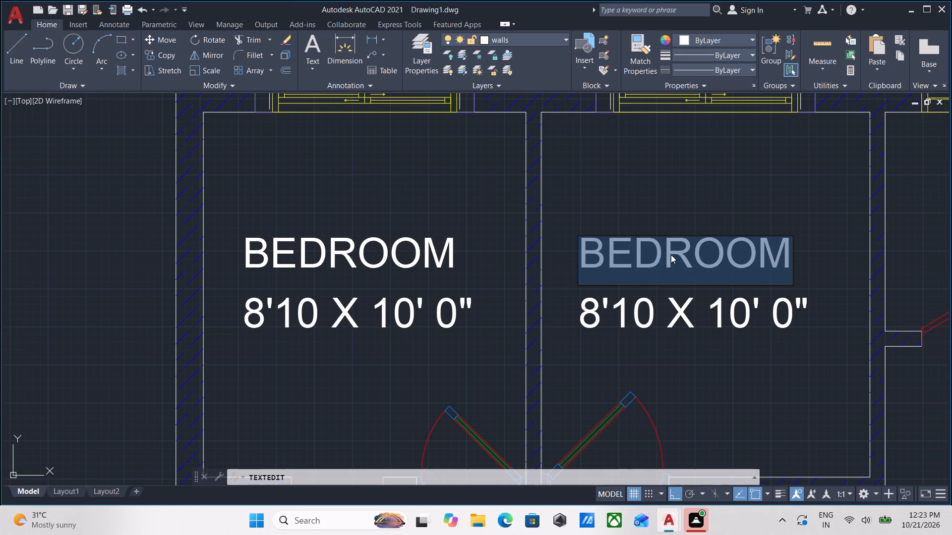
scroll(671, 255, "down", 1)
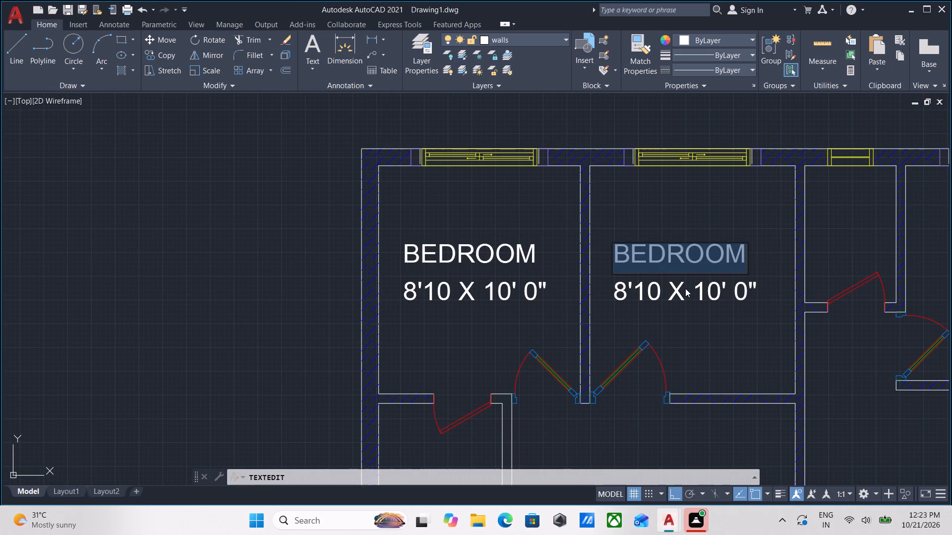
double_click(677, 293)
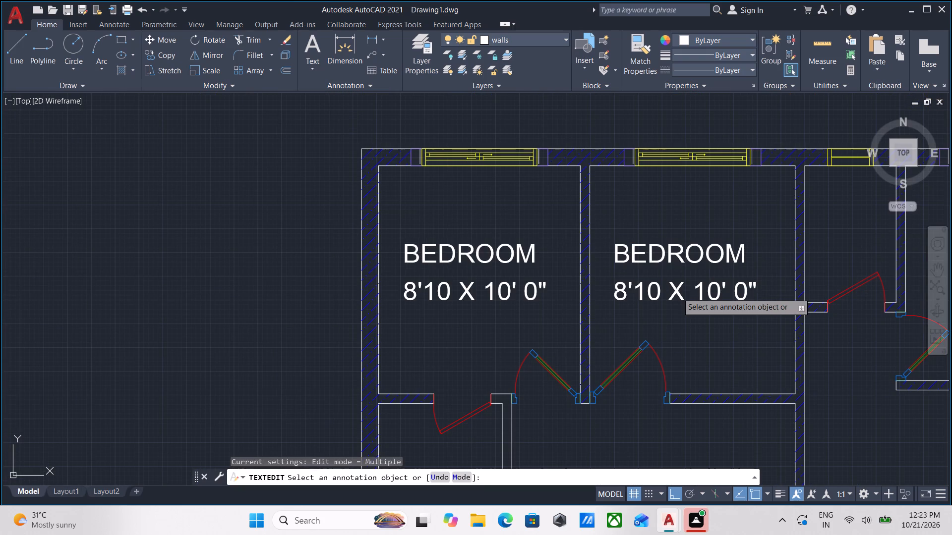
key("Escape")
Measure the interior width and length of the second northern bedroom, just east of the northwest one.
scroll(761, 284, "up", 1)
type("MEA")
key("Return")
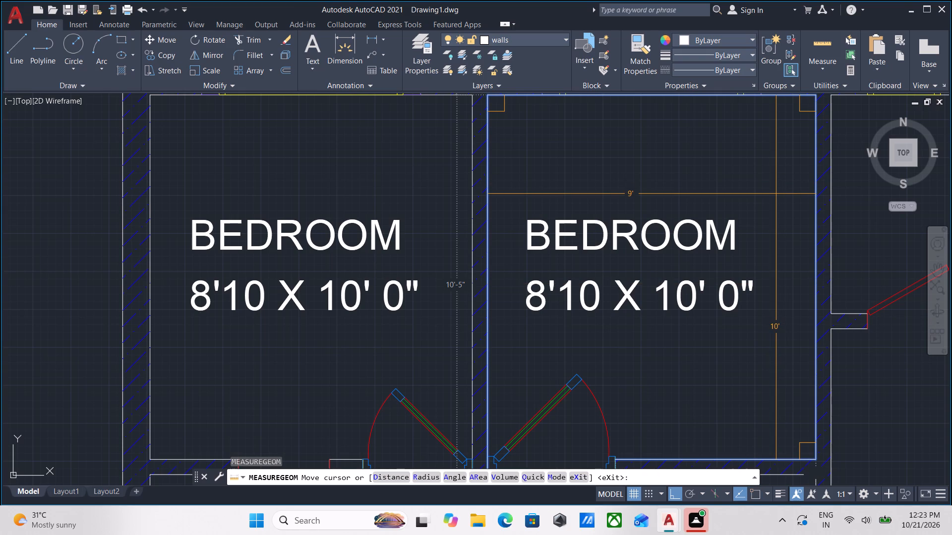
key("Escape")
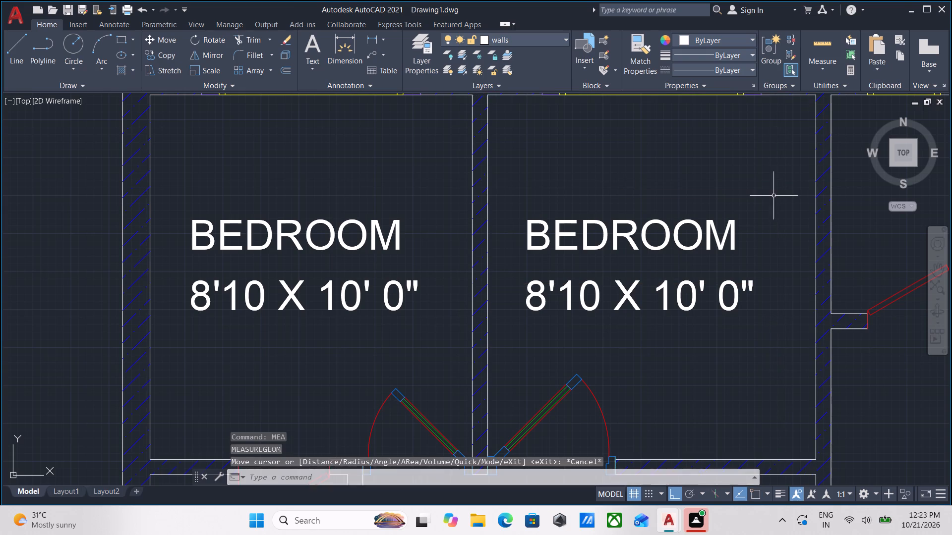
Change the size line in the second northern bedroom to 9' 0" X 10' 0".
double_click(596, 291)
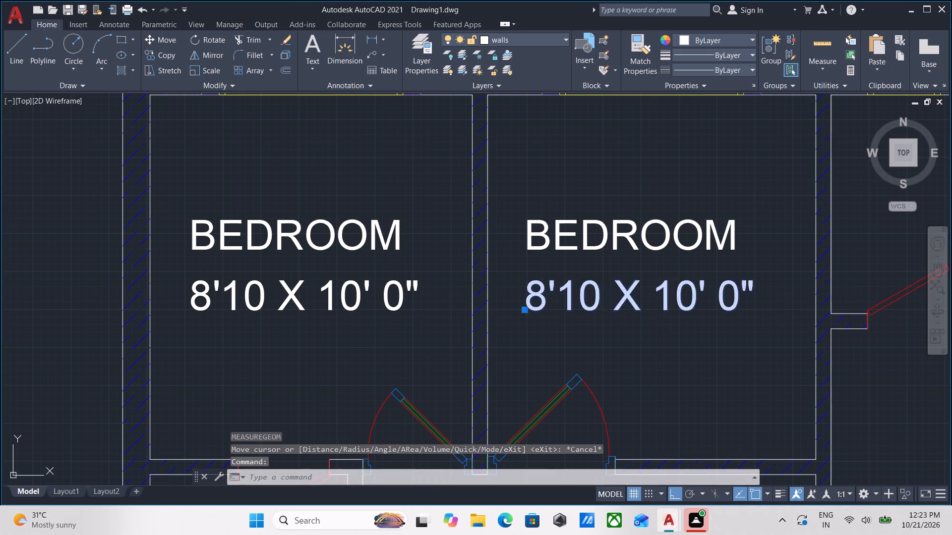
left_click(596, 290)
key("BackSpace")
key("BackSpace")
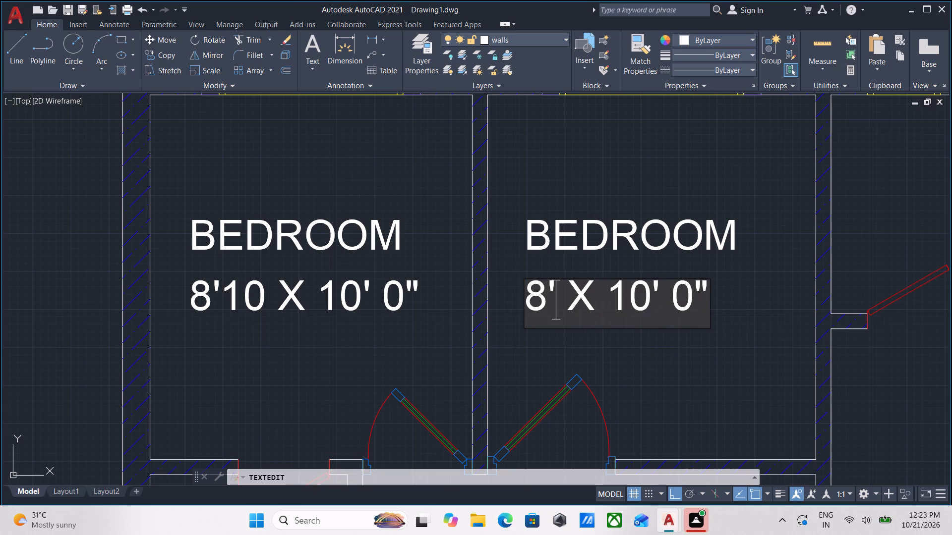
key("BackSpace")
key("BackSpace")
type("9'")
key("space")
type("0")
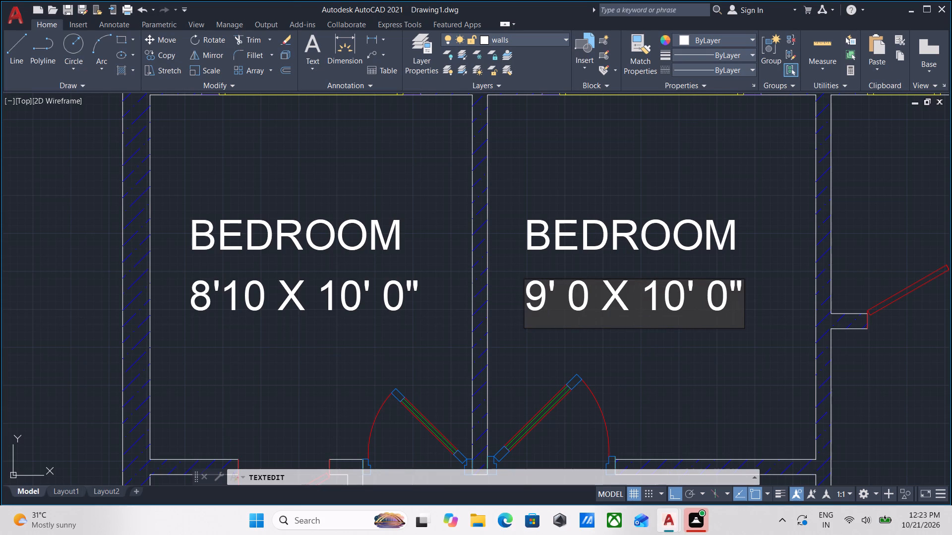
key("space")
type("'")
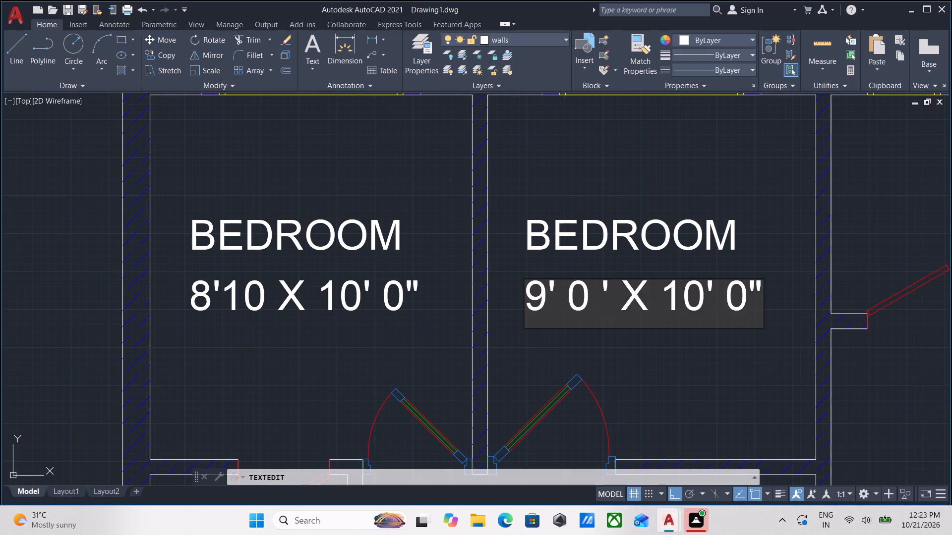
key("BackSpace")
key("BackSpace")
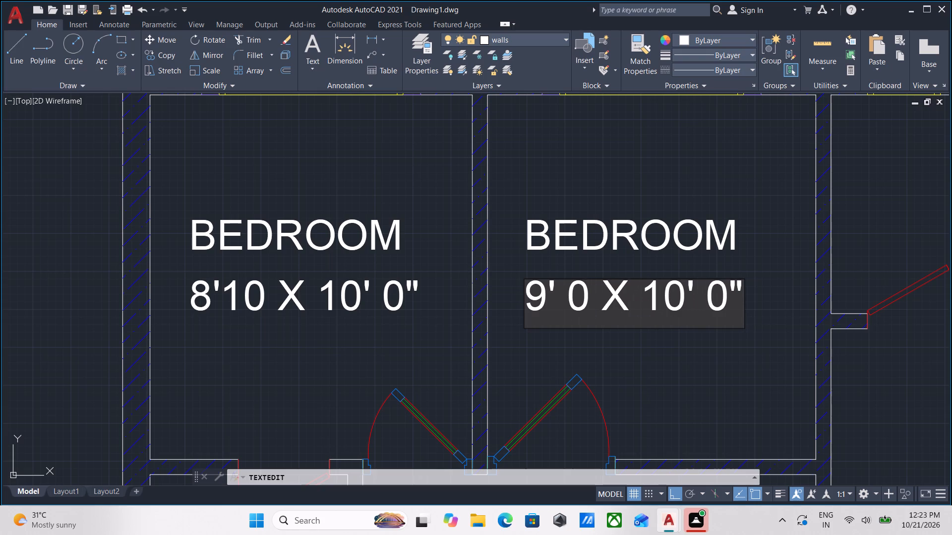
key("shift+quotedbl")
key("Return")
key("Return")
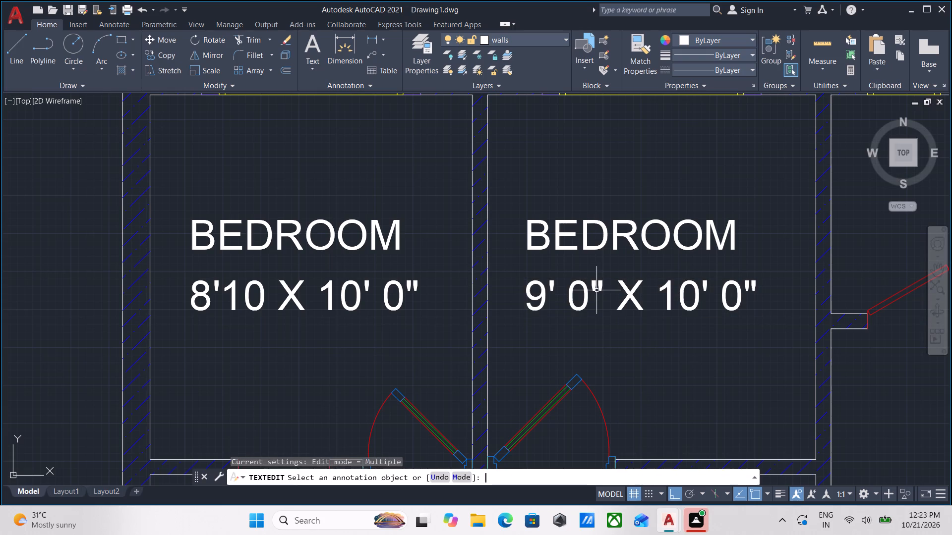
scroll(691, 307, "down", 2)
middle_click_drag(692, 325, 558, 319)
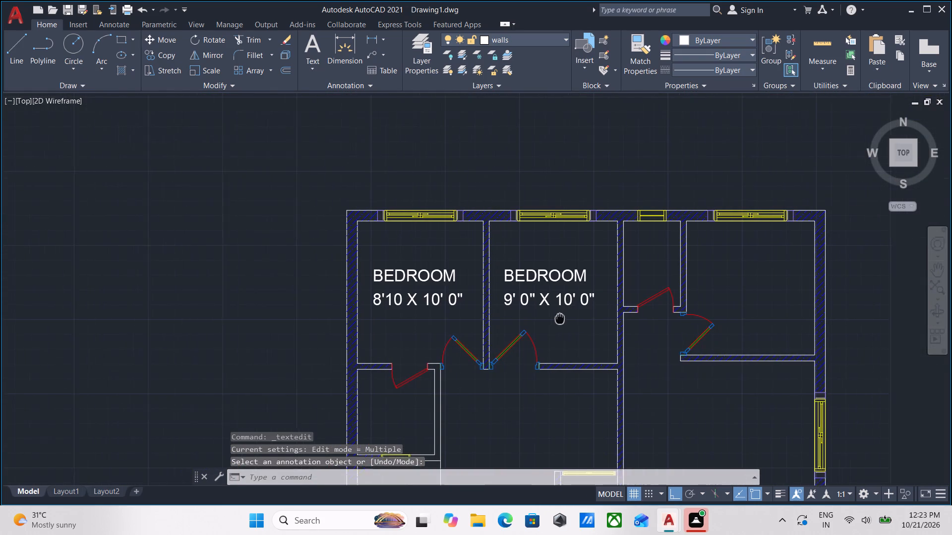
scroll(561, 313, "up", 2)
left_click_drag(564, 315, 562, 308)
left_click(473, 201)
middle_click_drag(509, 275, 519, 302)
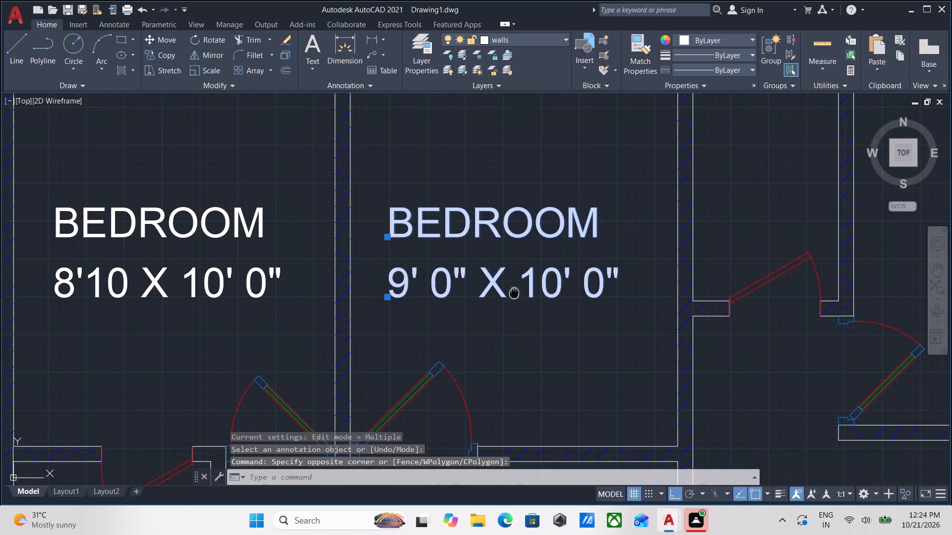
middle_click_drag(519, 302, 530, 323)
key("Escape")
Measure the interior width and length of the small room east of the second northern bedroom.
middle_click_drag(746, 260, 627, 272)
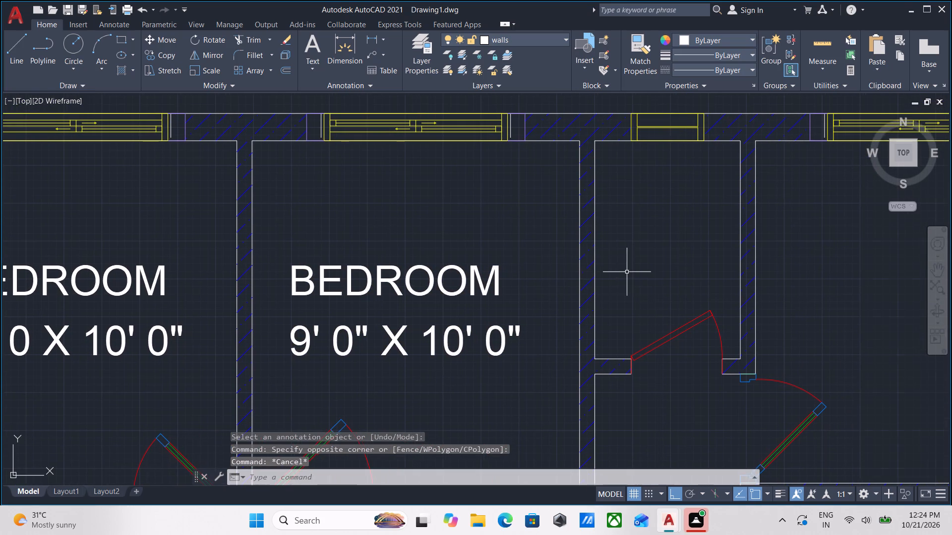
type("MEA")
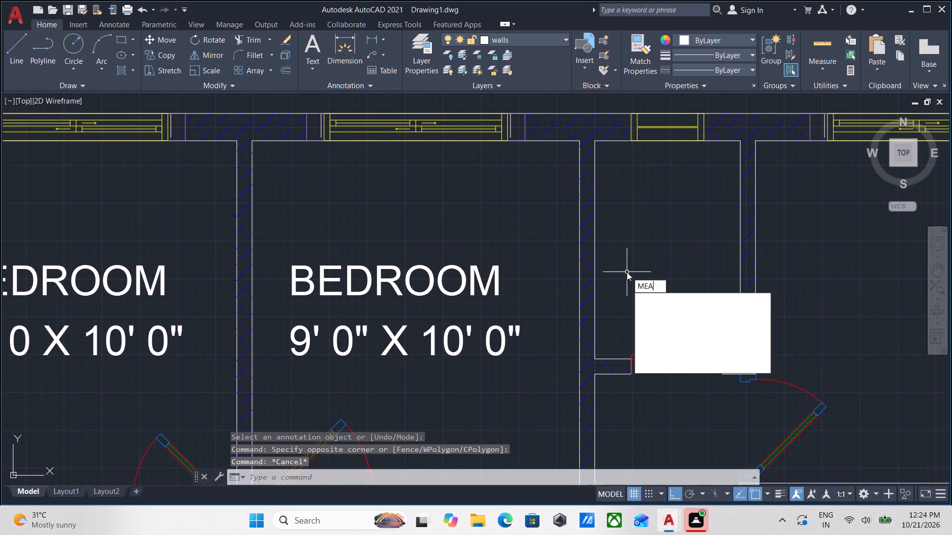
key("Return")
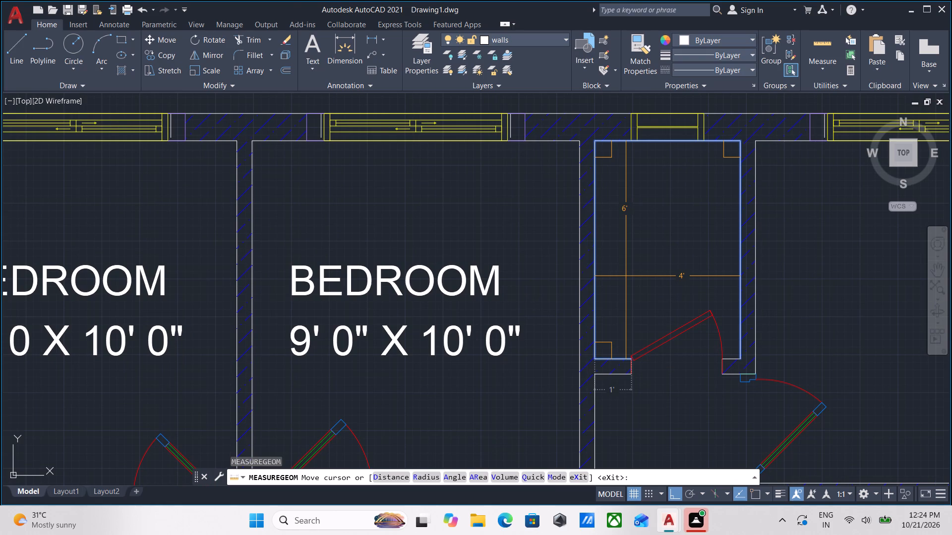
key("Escape")
Copy the BEDROOM label and its size line from the second northern bedroom into the small room to its east.
left_click(497, 379)
left_click(400, 256)
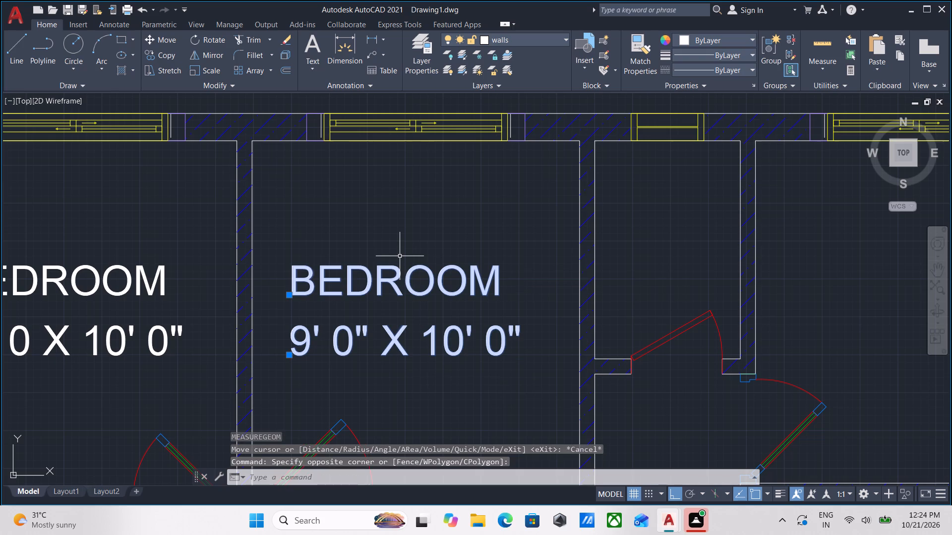
type("CO")
key("Return")
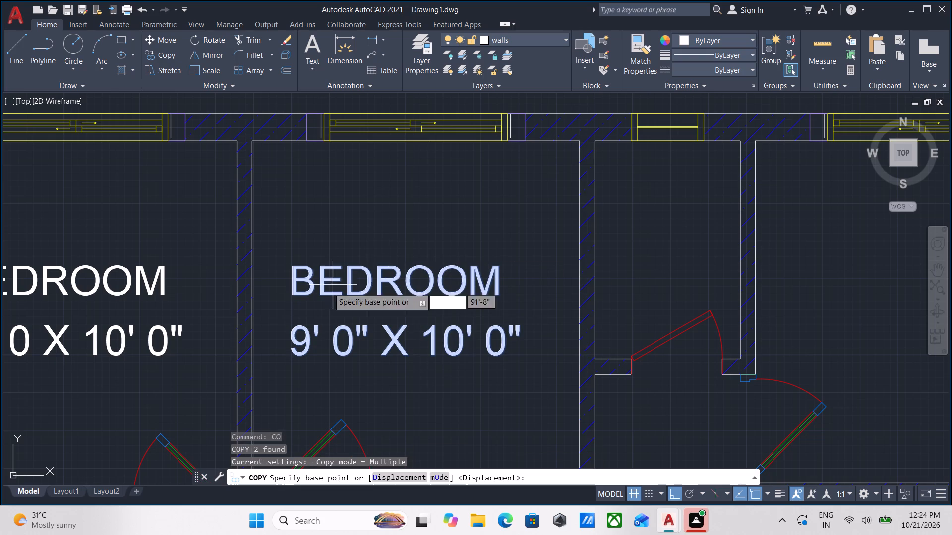
left_click(299, 300)
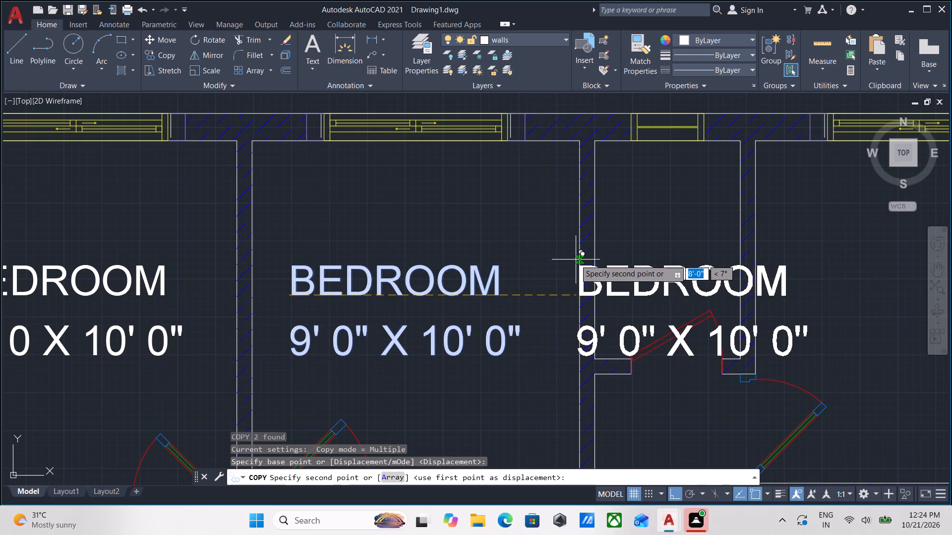
key("F8")
scroll(593, 245, "up", 2)
scroll(598, 231, "down", 1)
middle_click_drag(598, 231, 537, 327)
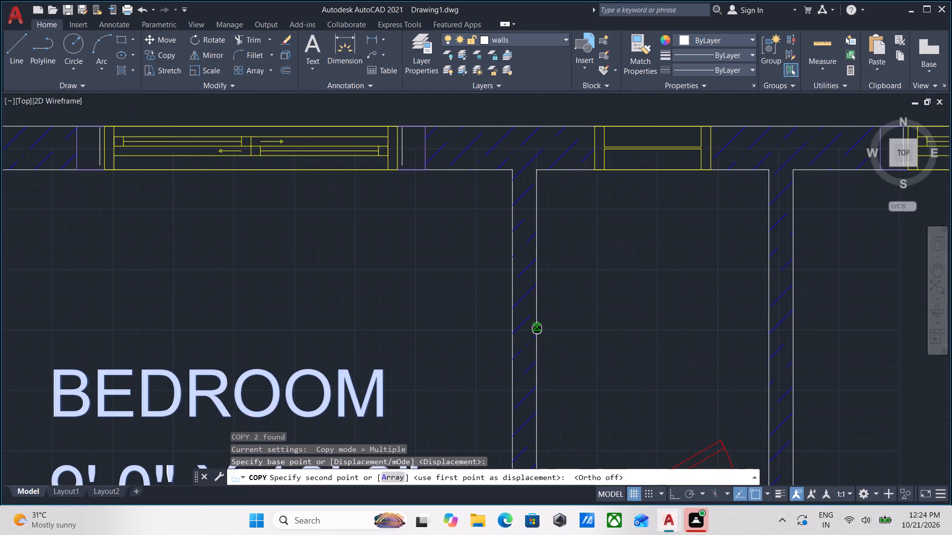
left_click(545, 273)
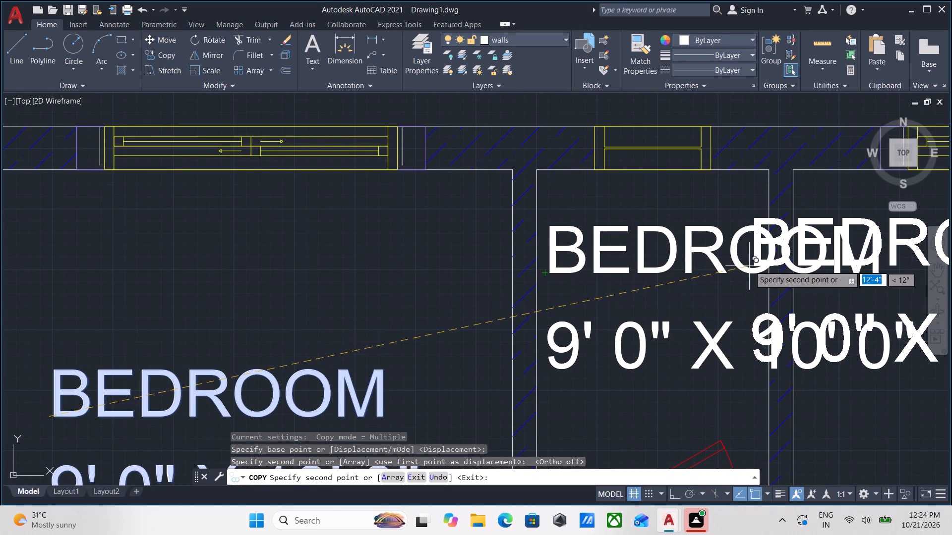
key("Escape")
Change the copied room name in the small northern room to TOILET.
double_click(599, 256)
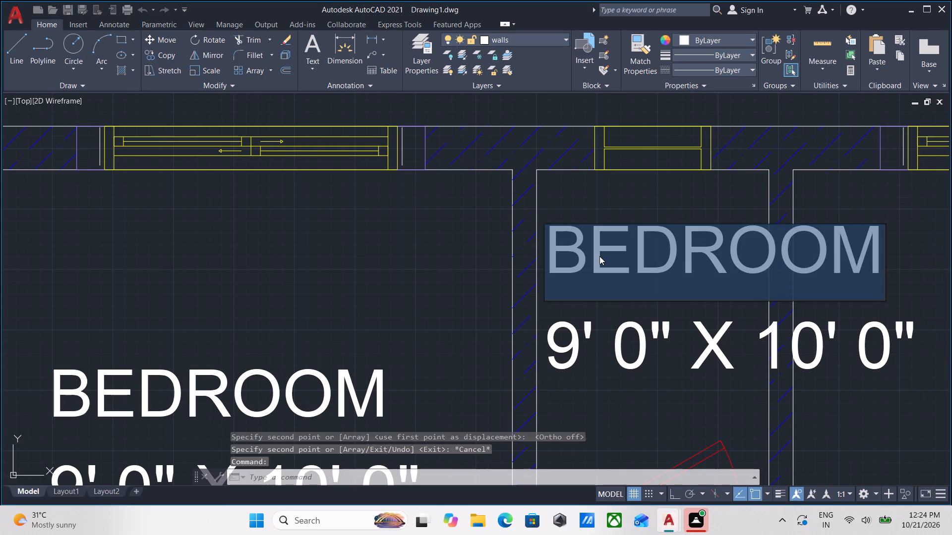
type("TOILE")
key("t")
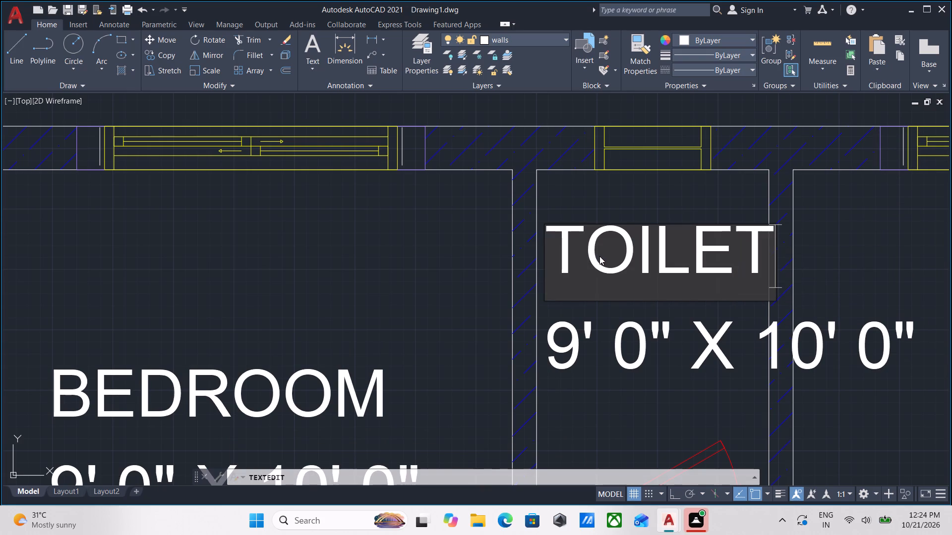
key("Return")
key("Return")
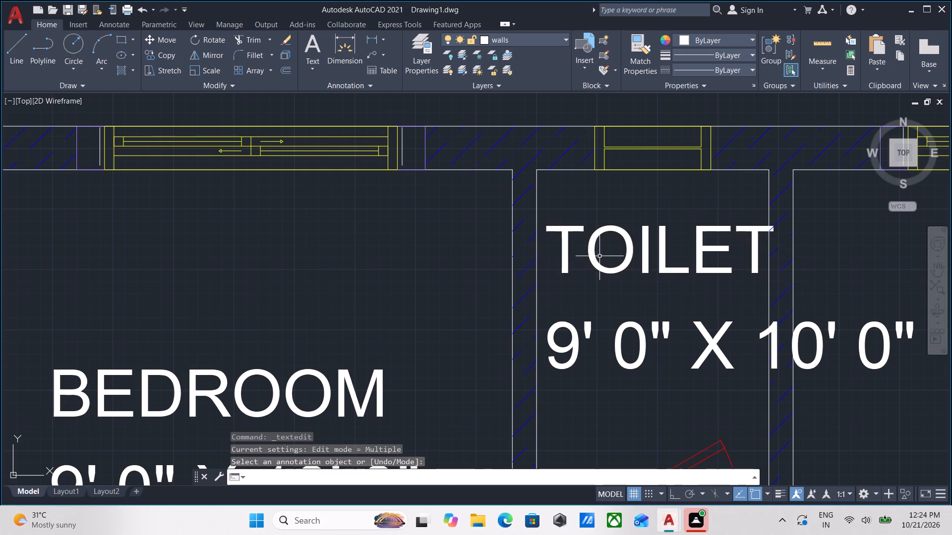
key("Escape")
Change the size line under the small northern room's TOILET label to 4' X 6'.
scroll(599, 256, "down", 3)
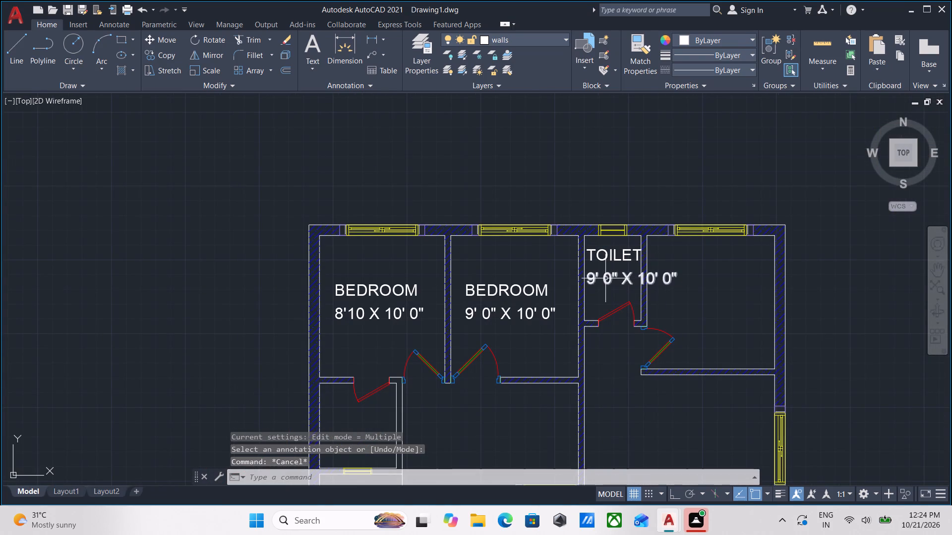
double_click(606, 280)
scroll(605, 281, "up", 2)
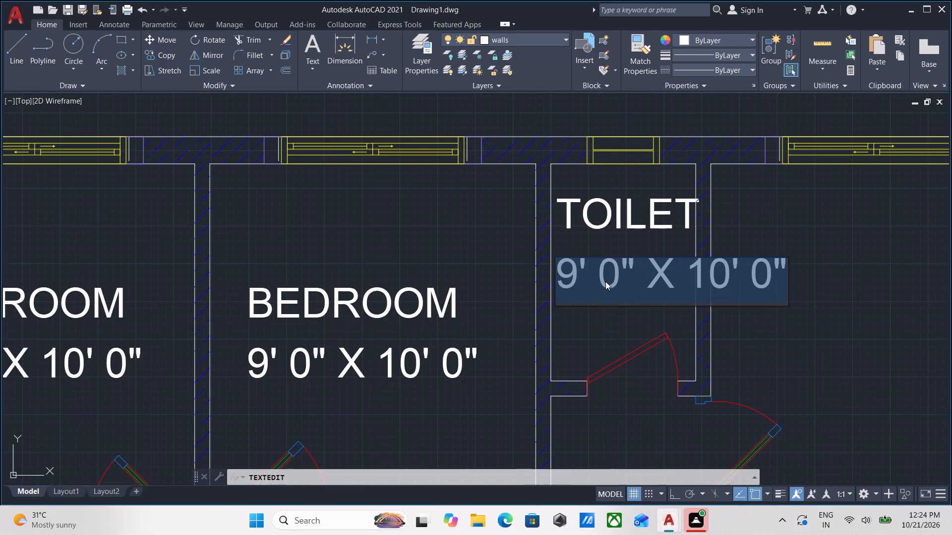
type("4'")
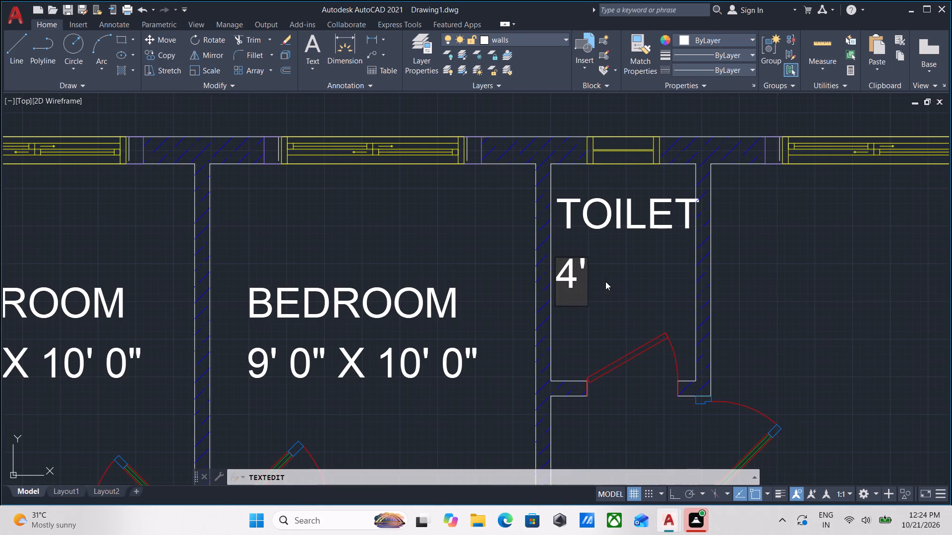
type("X")
key("space")
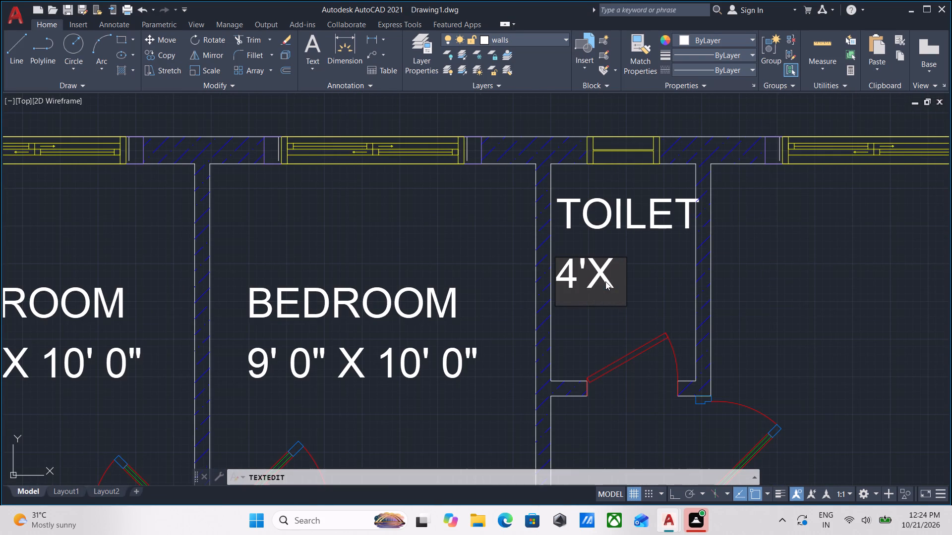
key("BackSpace")
key("BackSpace")
key("space")
type("X")
key("space")
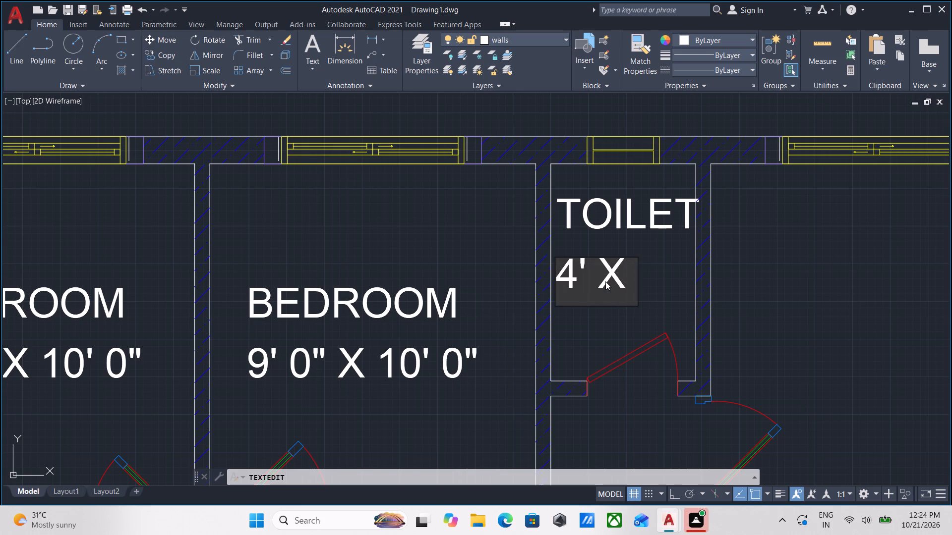
type("6'")
key("Return")
key("Return")
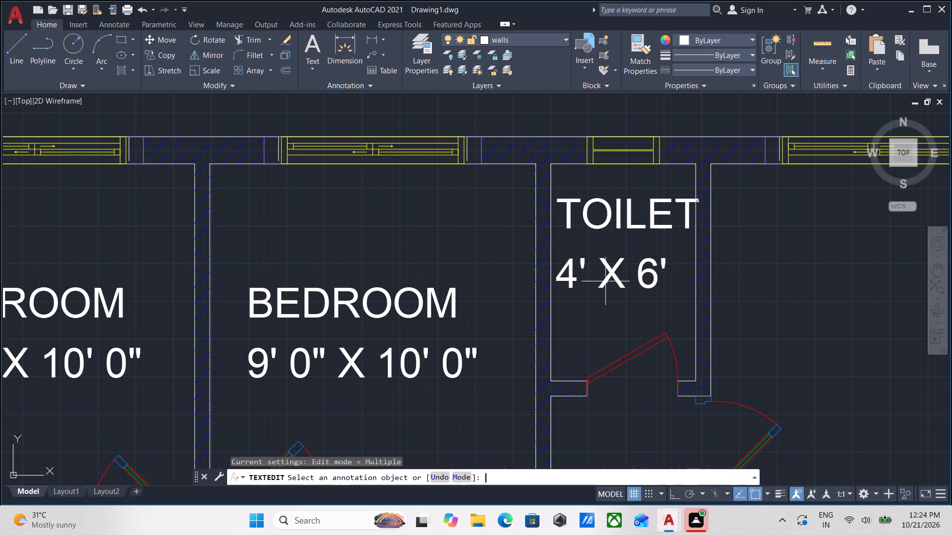
Copy the TOILET label and its size line about 7'-0" east and slightly south into the northeast room.
middle_click_drag(608, 271, 394, 309)
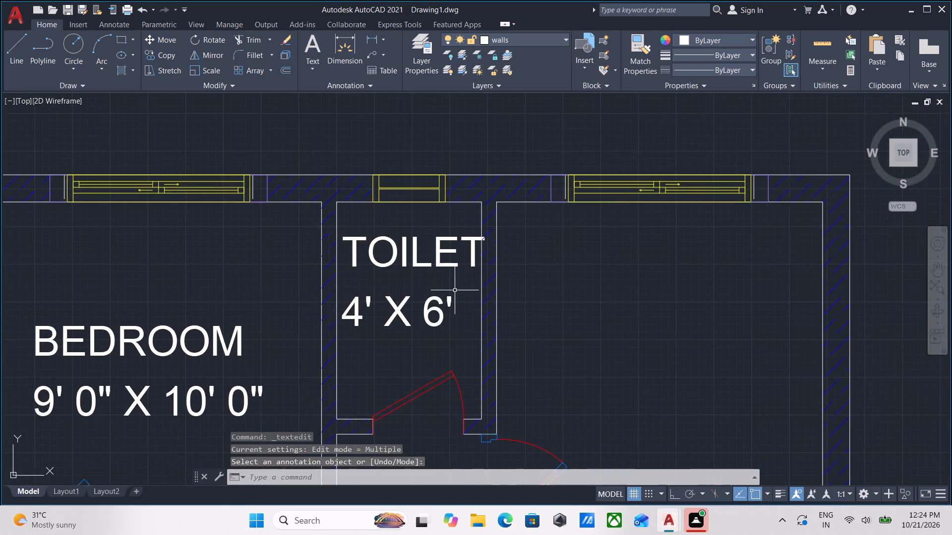
scroll(456, 291, "down", 1)
scroll(443, 307, "up", 1)
left_click(449, 338)
left_click(395, 221)
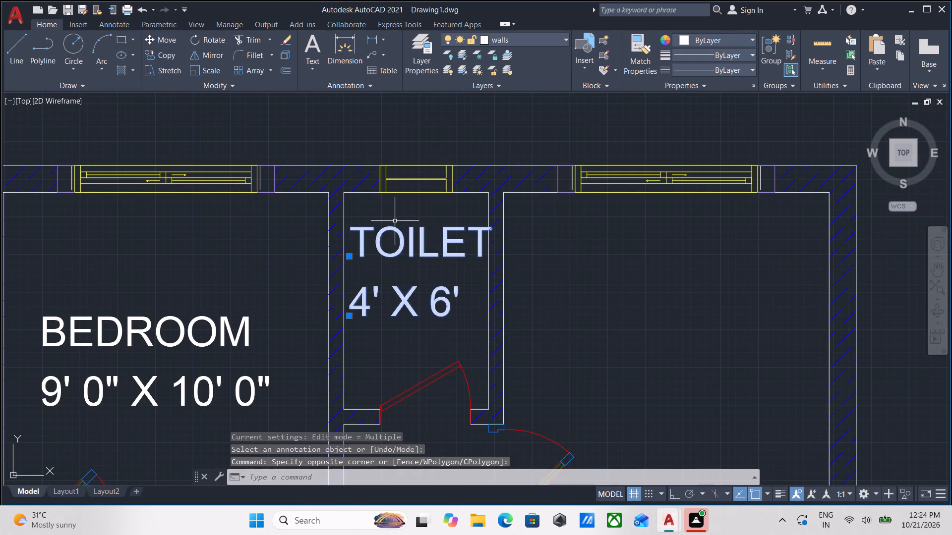
type("CO")
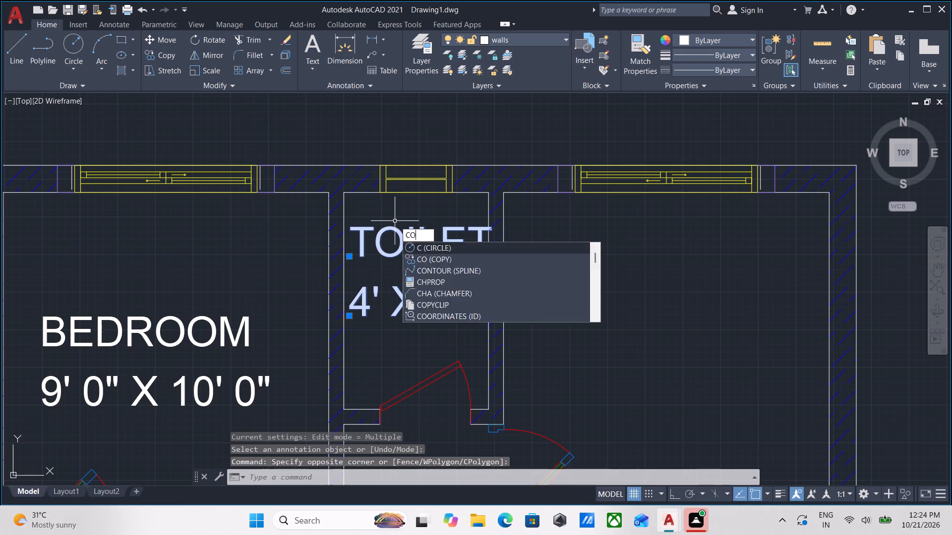
key("Return")
scroll(359, 258, "up", 2)
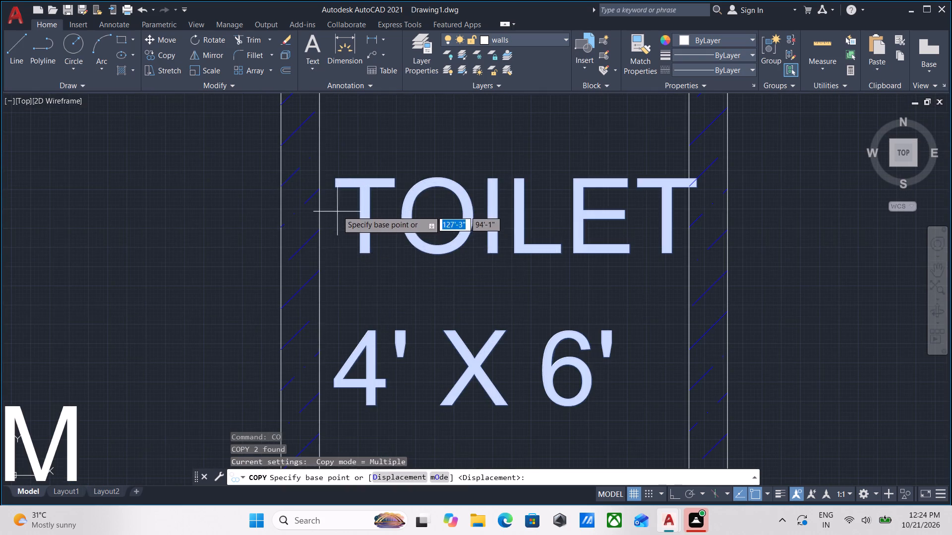
scroll(337, 209, "down", 3)
left_click(337, 220)
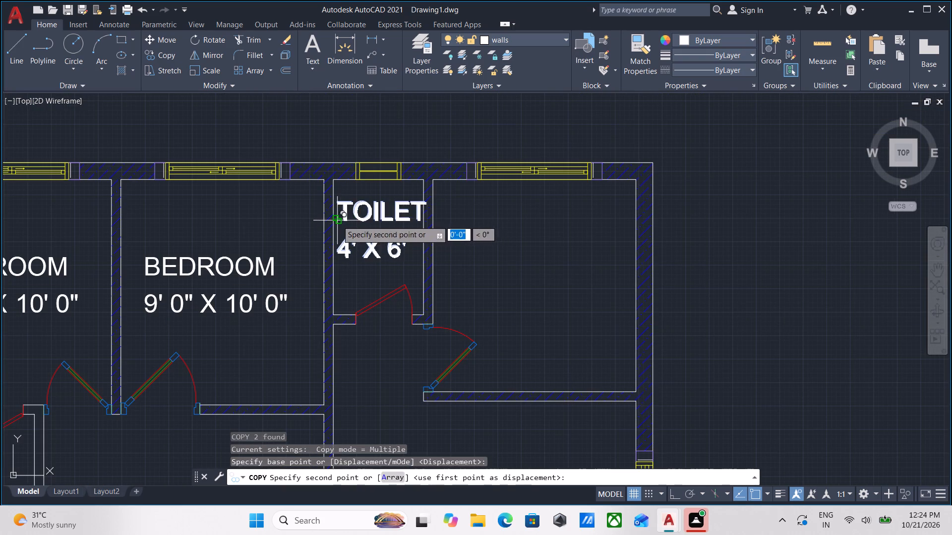
middle_click_drag(486, 238, 435, 262)
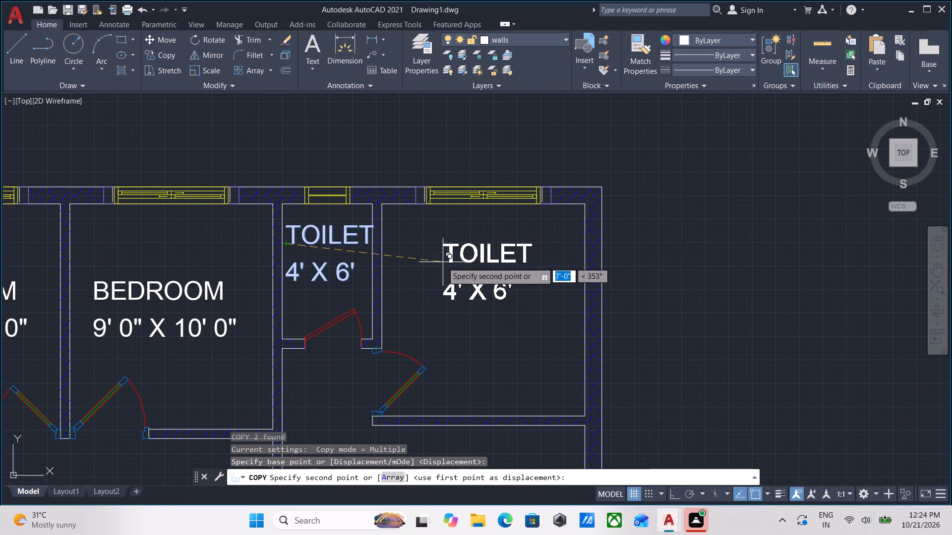
left_click(442, 262)
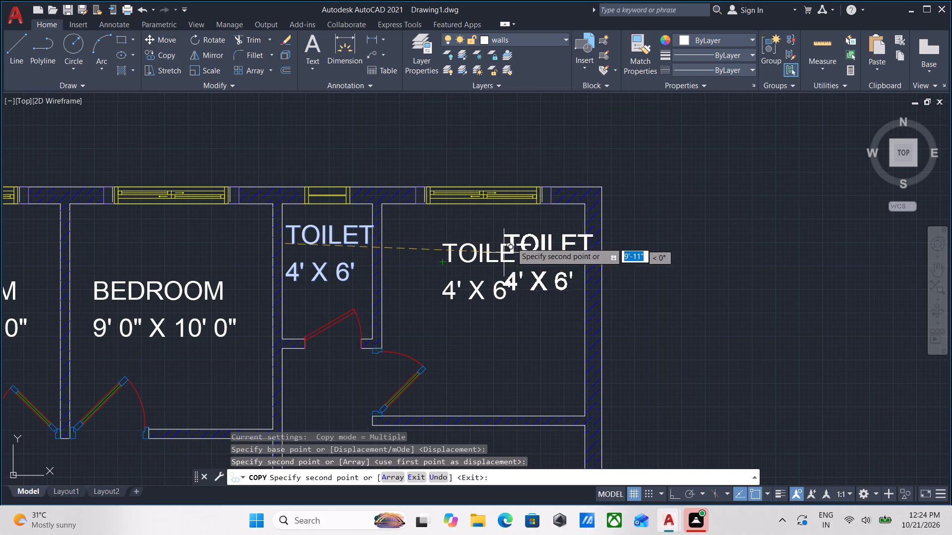
key("Escape")
Measure the interior width and length of the northeast room.
key("m")
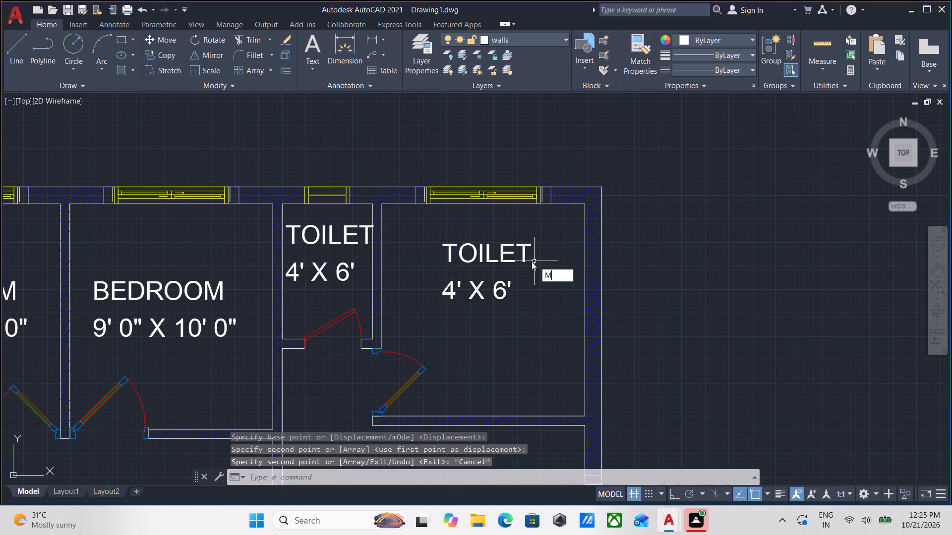
type("EA")
key("Return")
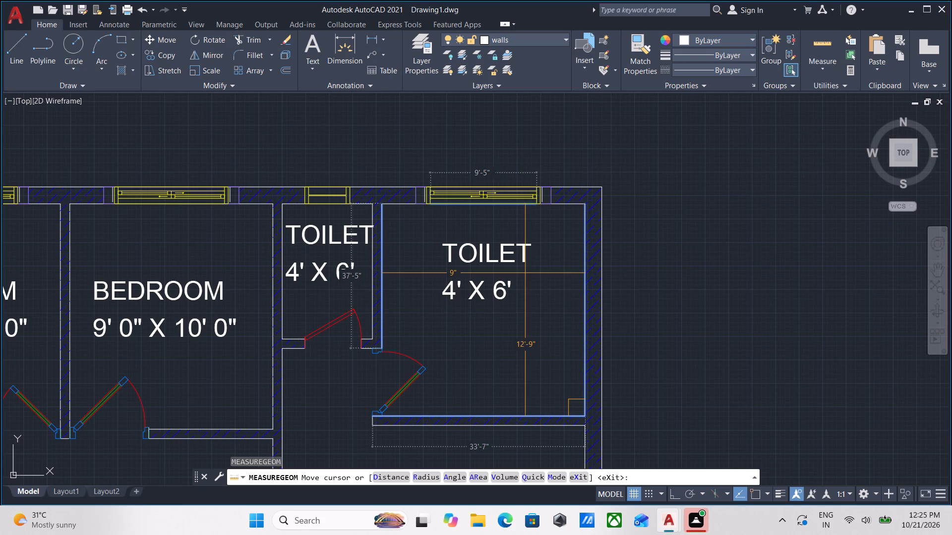
key("Escape")
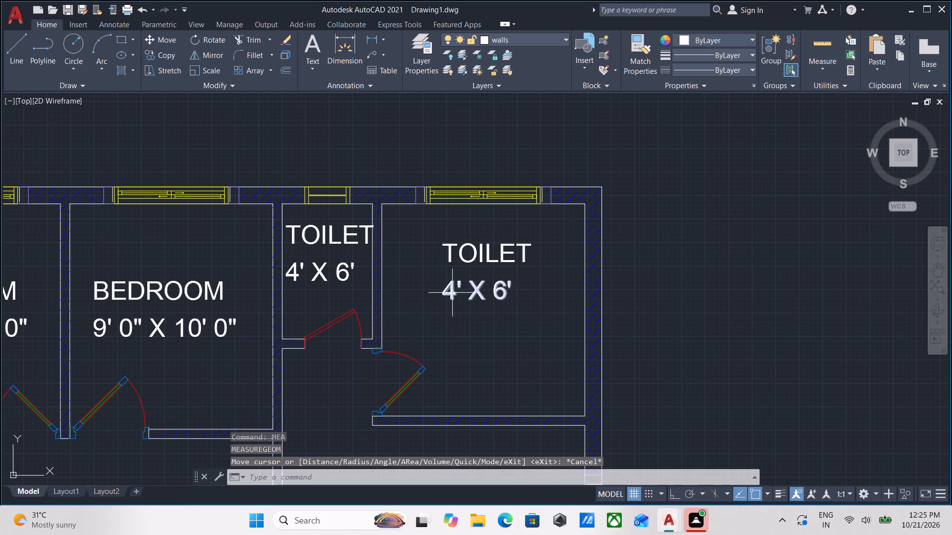
Change the first dimension in the size line under the northeast room's TOILET label to 9' 0".
triple_click(451, 294)
key("BackSpace")
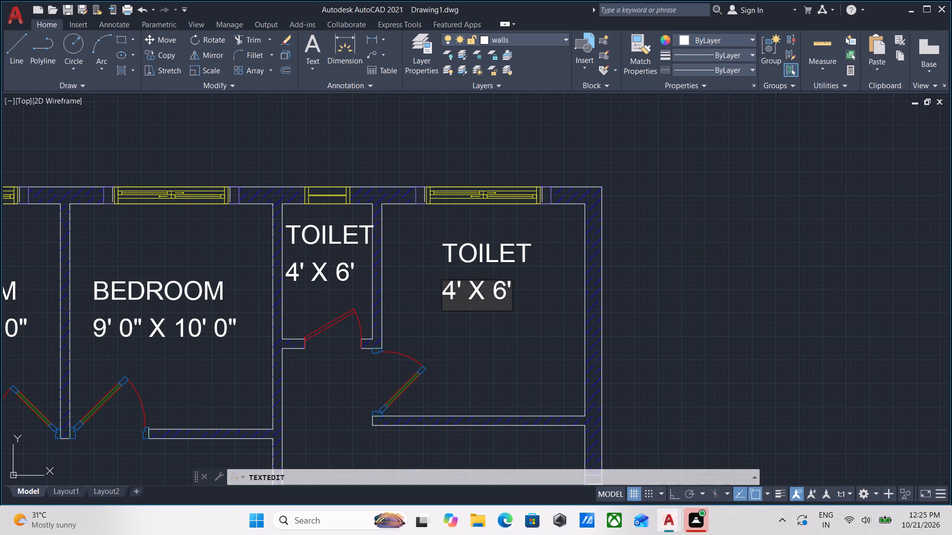
key("9")
left_click(466, 290)
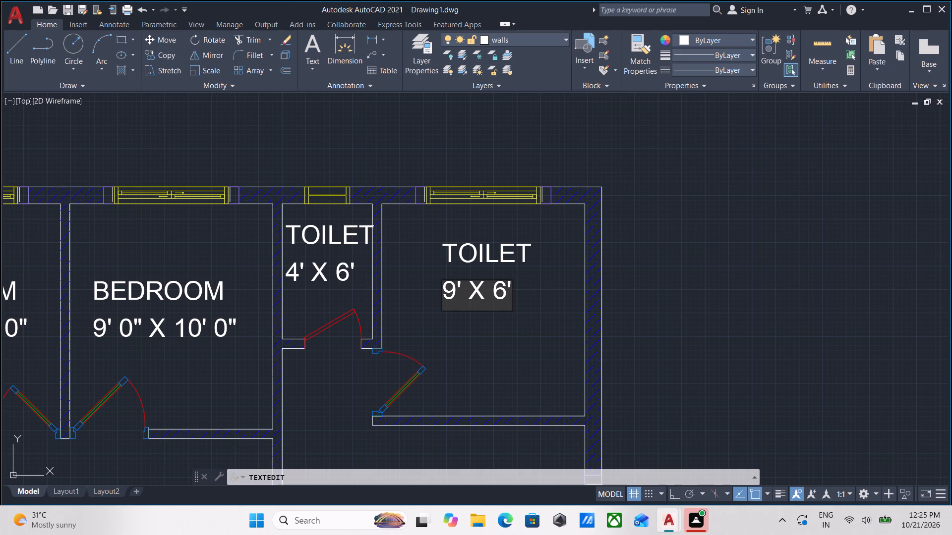
left_click(460, 292)
key("space")
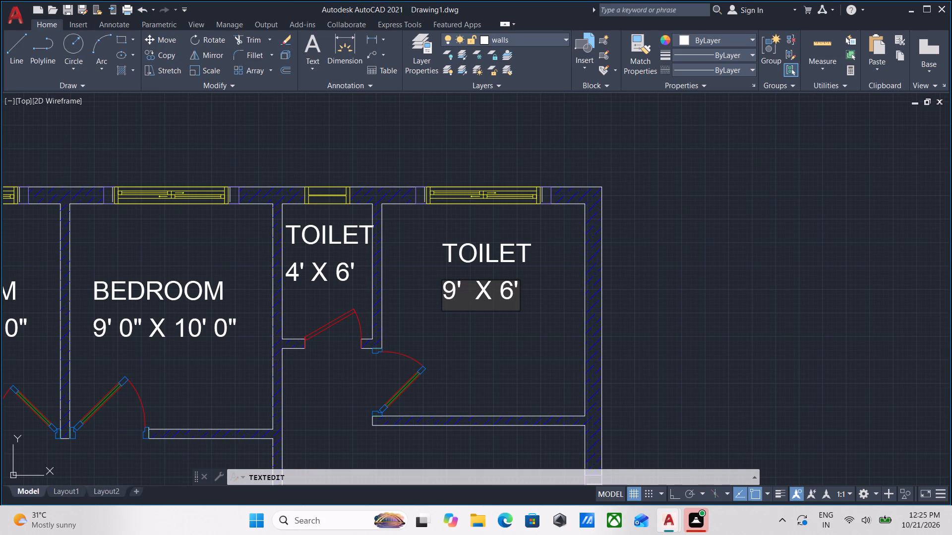
key("shift+parenright")
key("BackSpace")
key("0")
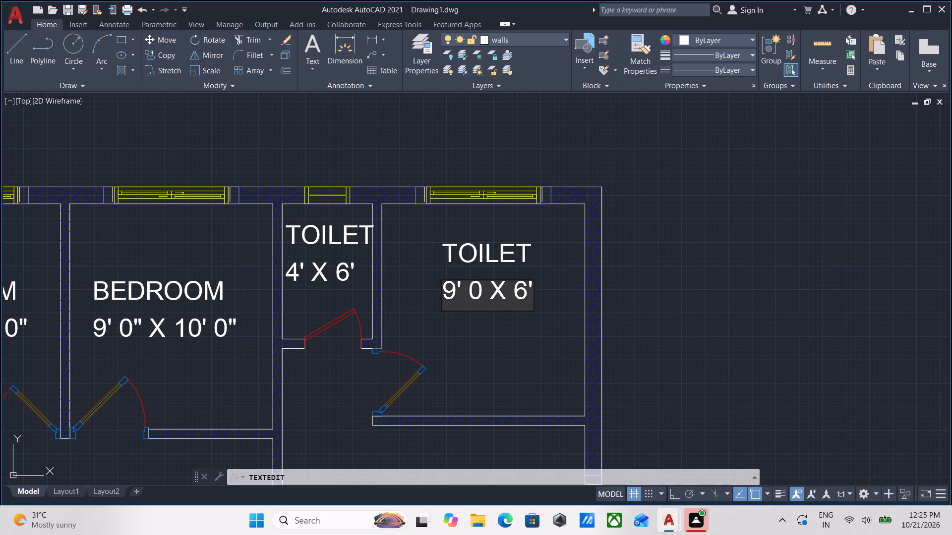
key("space")
type("'")
key("BackSpace")
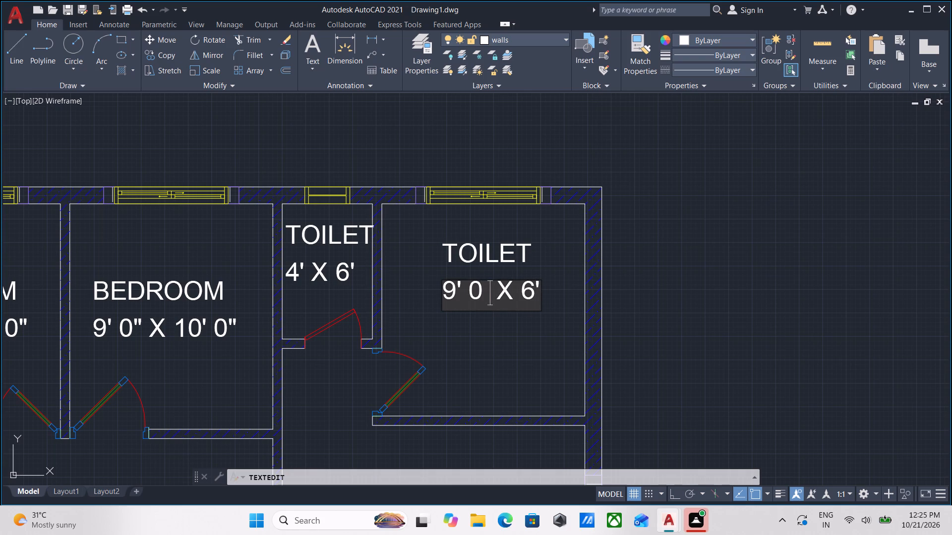
key("BackSpace")
key("shift+quotedbl")
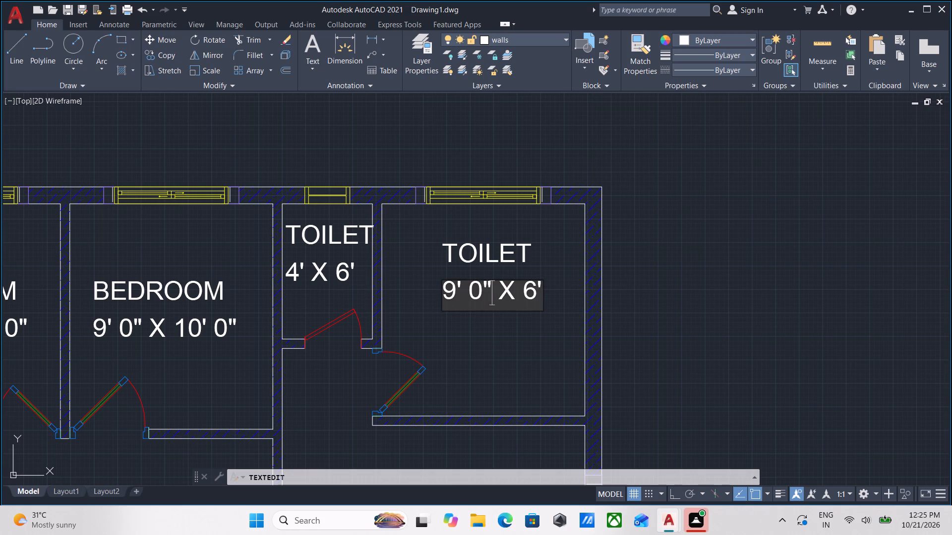
Change the second dimension in the northeast room's size line to 9' 5", making it read 9' 0" X 9' 5".
left_click(535, 296)
key("BackSpace")
key("9")
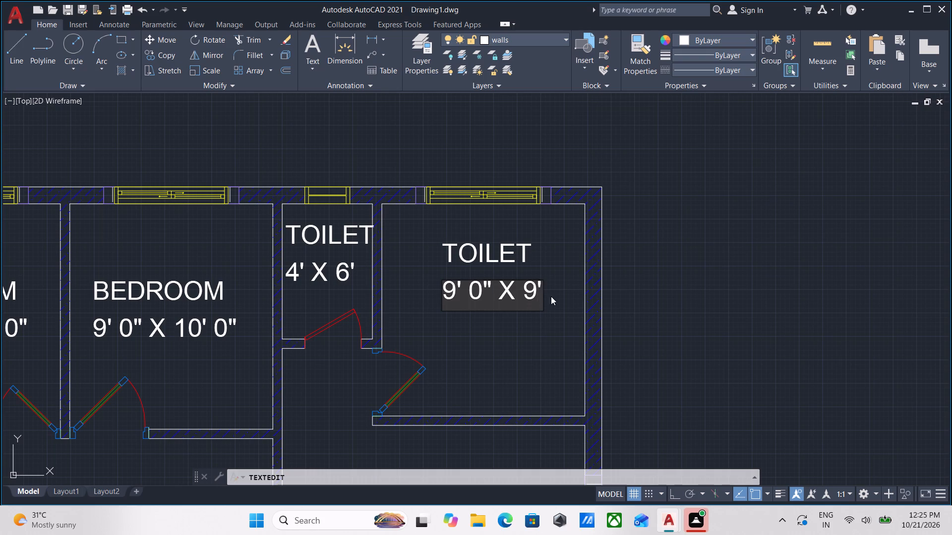
left_click(543, 287)
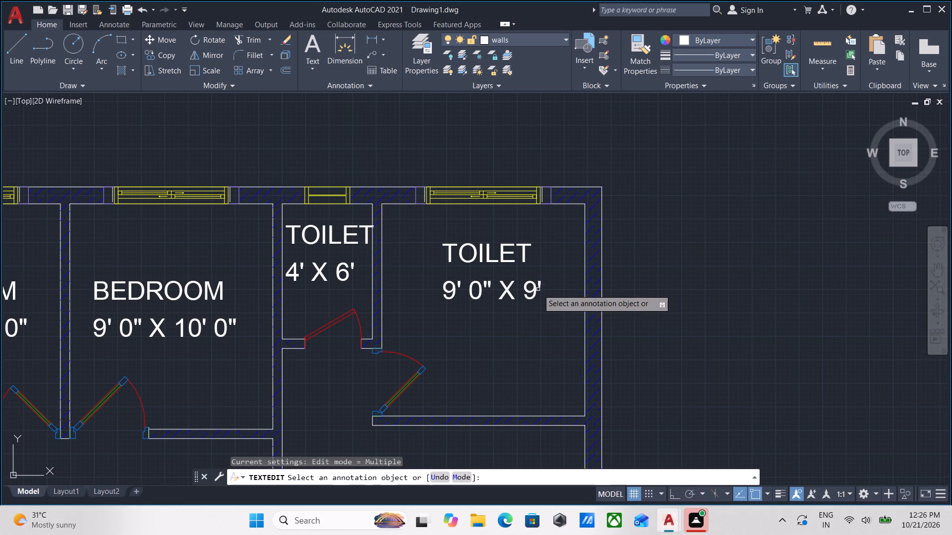
key("Escape")
double_click(537, 285)
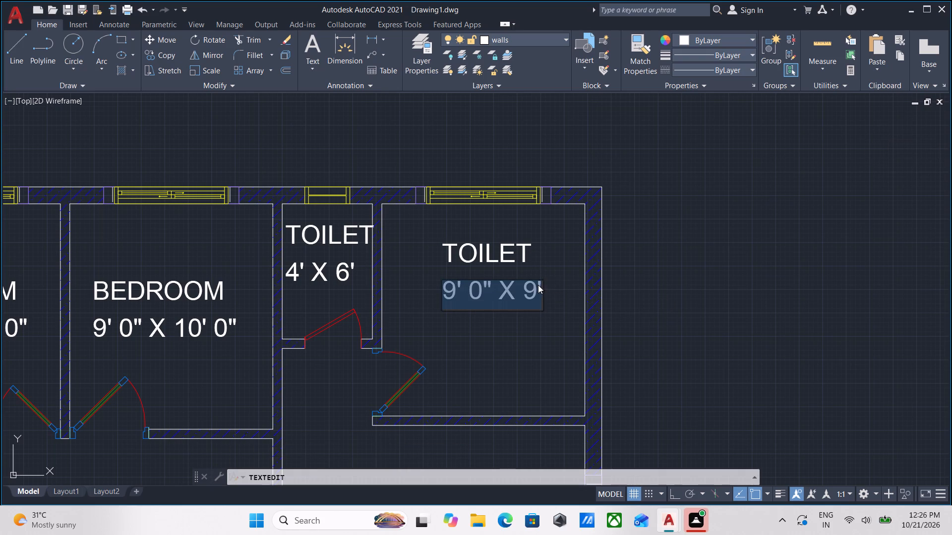
left_click(538, 285)
left_click(540, 284)
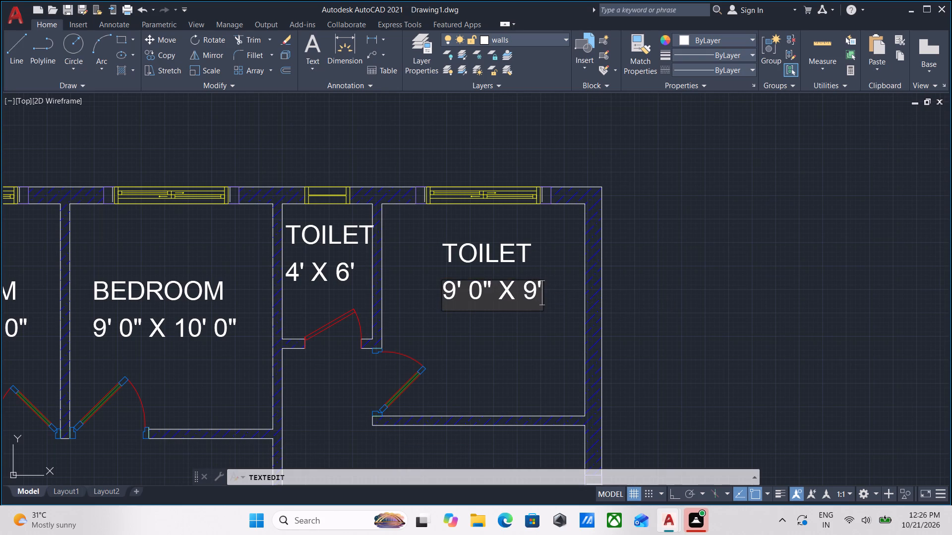
key("space")
type("5")
key("shift+quotedbl")
key("Return")
key("Return")
key("Escape")
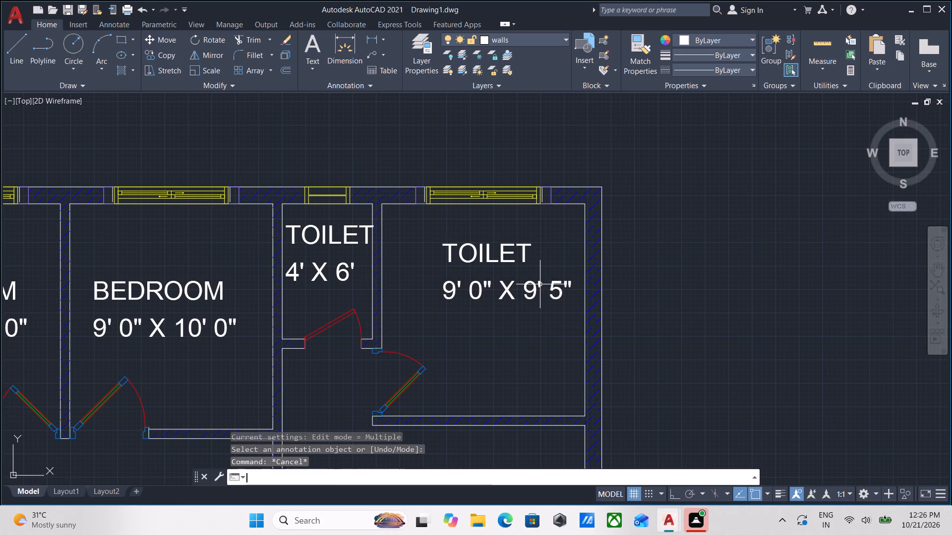
Change the copied room name in the northeast room to BEDROOM.
double_click(484, 257)
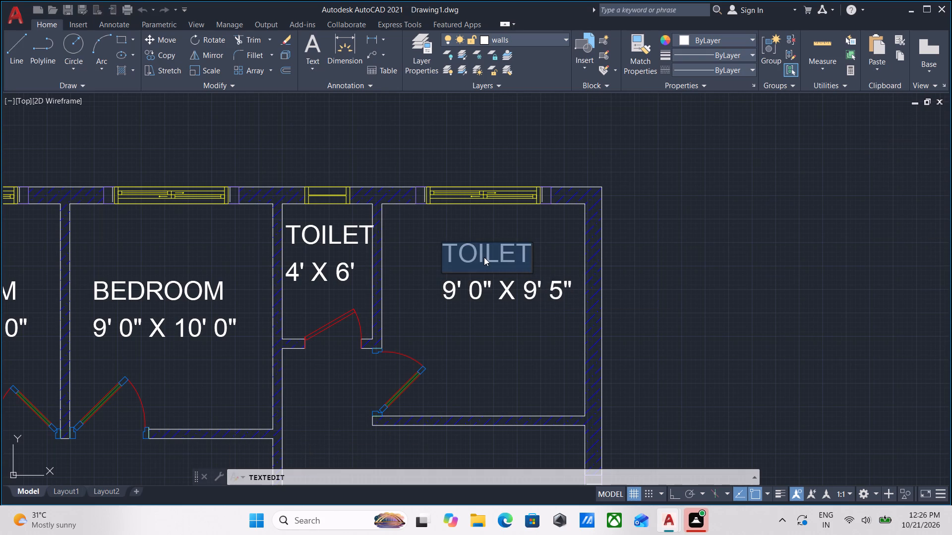
type("bedr")
key("BackSpace")
key("BackSpace")
key("BackSpace")
key("BackSpace")
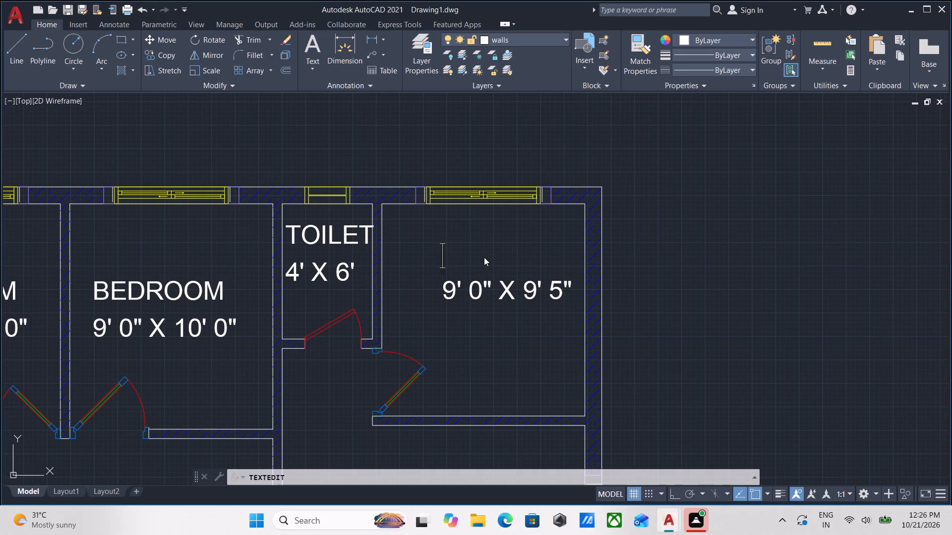
key("Tab")
type("BED")
type("ROOM")
key("Return")
key("Return")
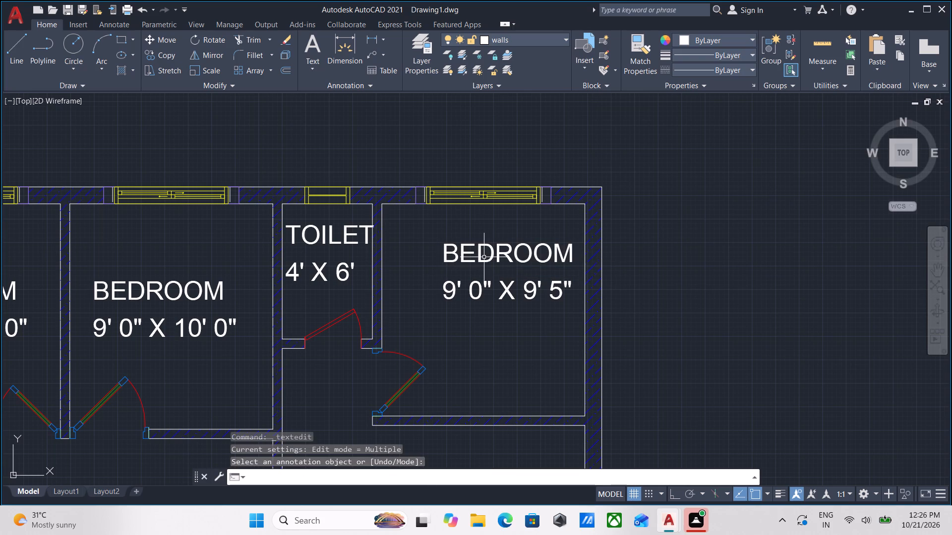
key("Escape")
Measure the interior width and length of the small room directly south of the northwest bedroom.
scroll(508, 299, "down", 2)
middle_click_drag(508, 298, 498, 231)
scroll(498, 231, "up", 2)
scroll(489, 267, "down", 1)
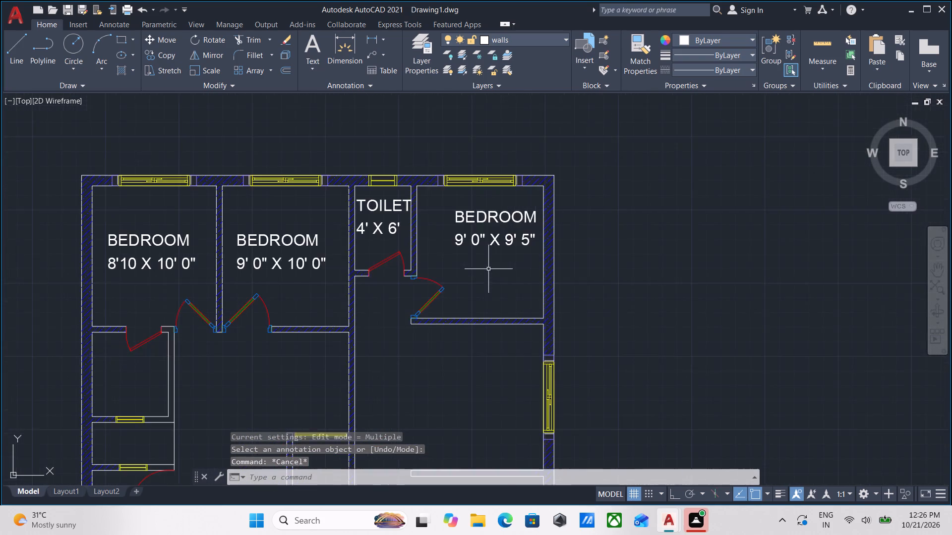
middle_click_drag(488, 269, 512, 196)
scroll(413, 286, "down", 1)
middle_click_drag(401, 281, 494, 243)
scroll(345, 268, "up", 1)
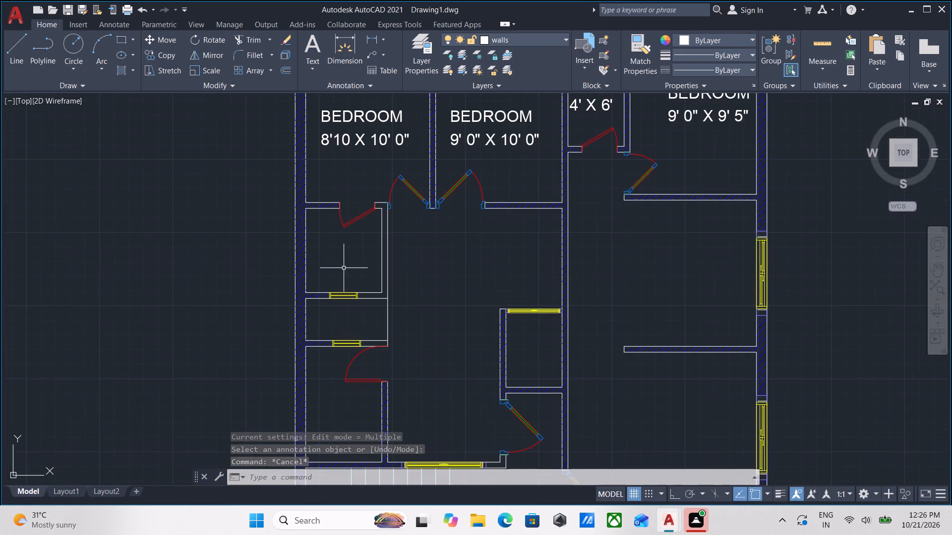
middle_click_drag(344, 268, 383, 289)
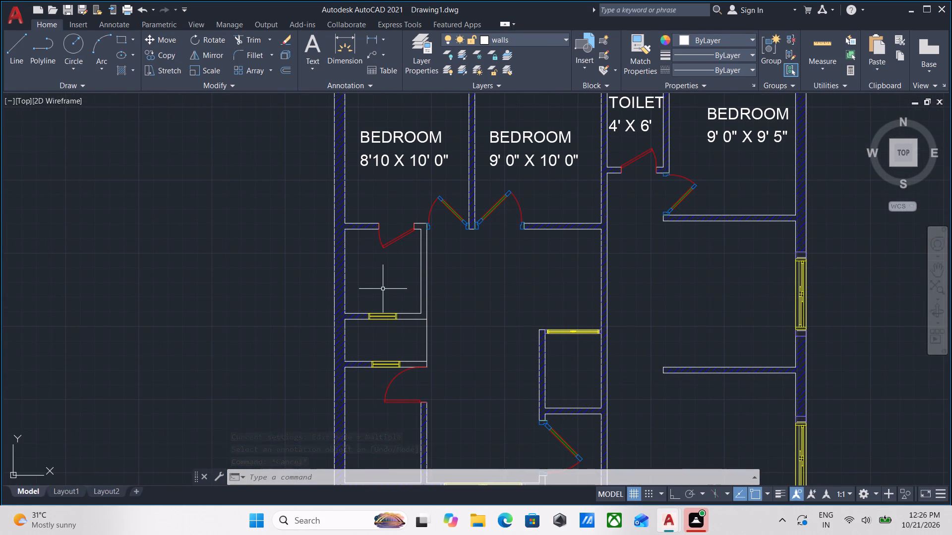
type("MEA")
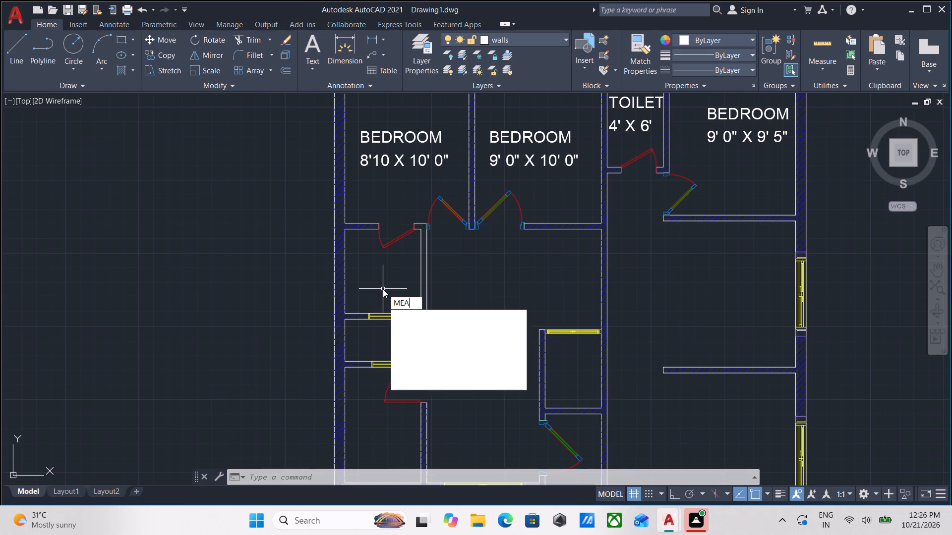
key("Return")
scroll(373, 274, "up", 2)
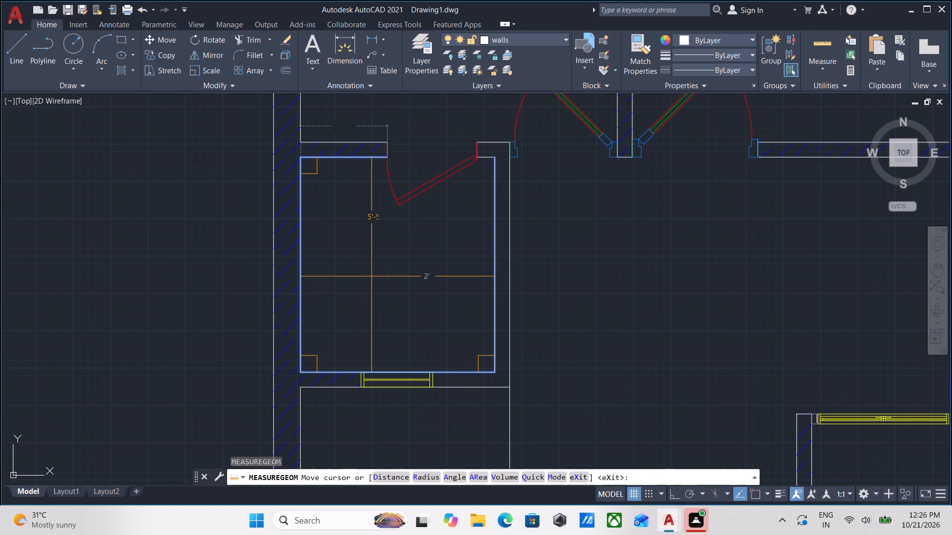
middle_click_drag(364, 277, 376, 380)
scroll(364, 278, "down", 1)
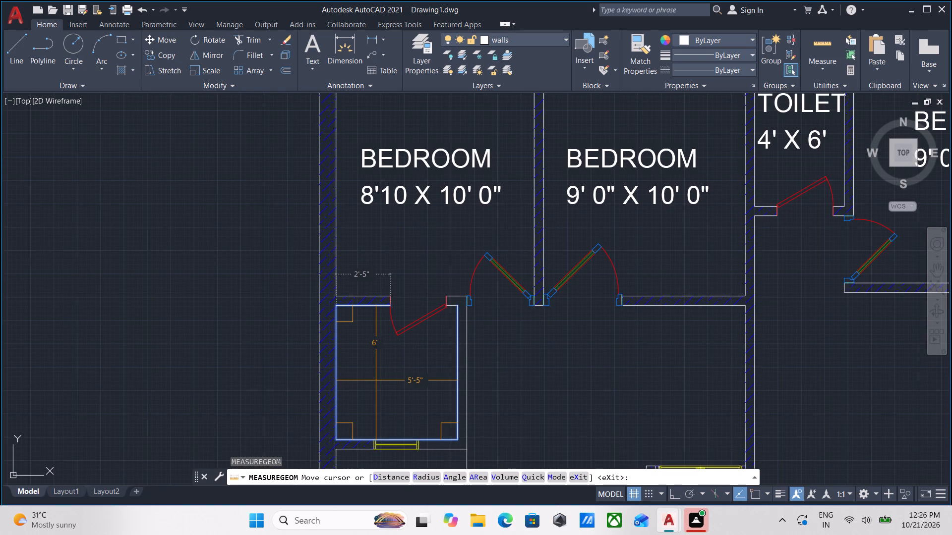
key("Escape")
Copy the northwest bedroom's name and size line about 9' south into the small room and about 11'-10" southeast into the central hall.
middle_click_drag(423, 251, 421, 308)
scroll(423, 252, "down", 1)
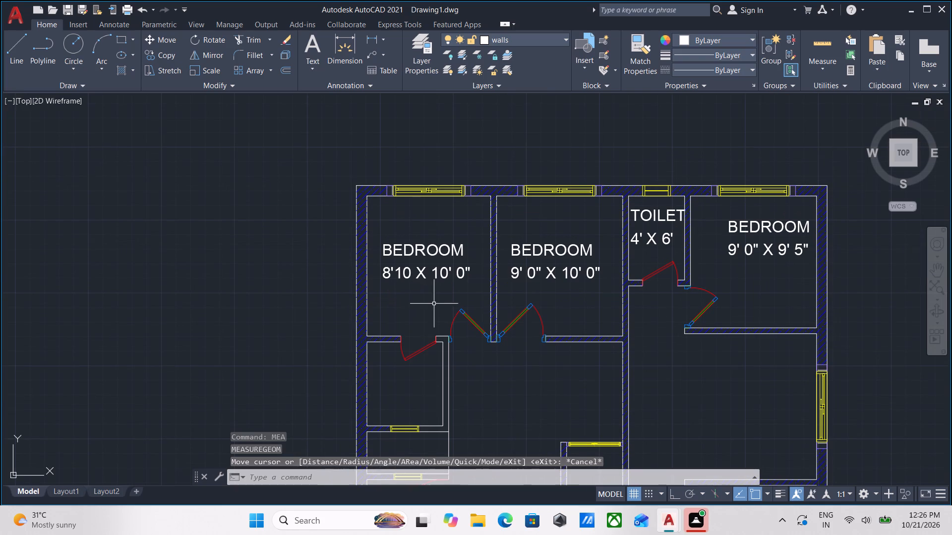
left_click_drag(435, 303, 435, 298)
left_click(420, 225)
scroll(417, 285, "up", 1)
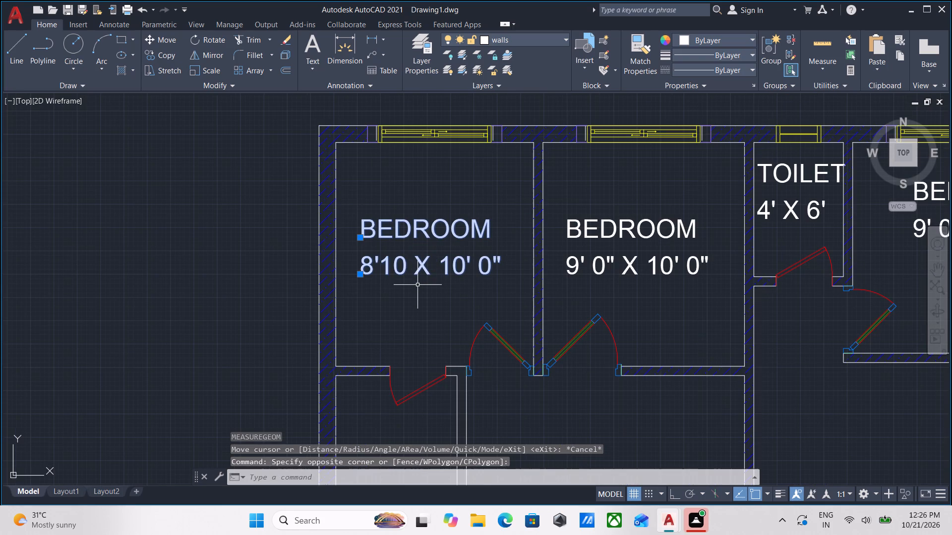
type("CO")
key("Return")
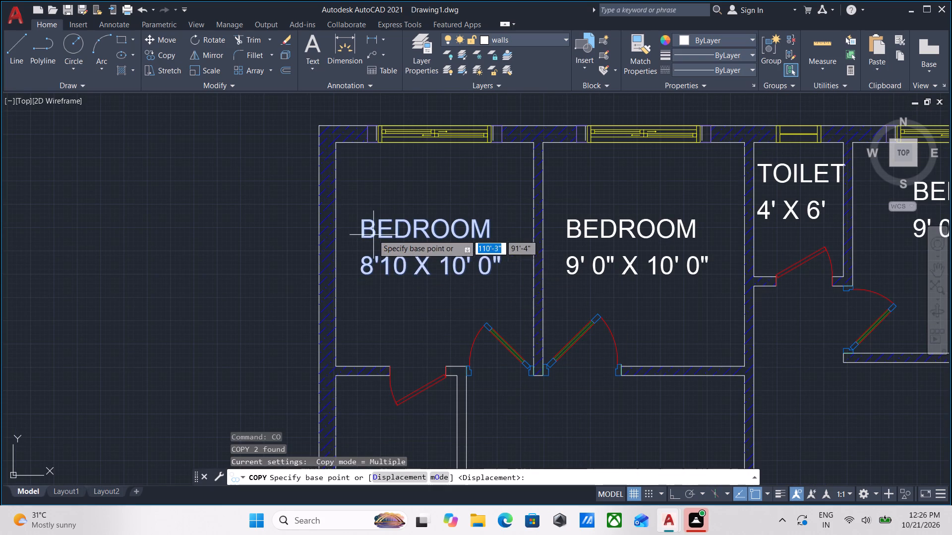
left_click(359, 230)
middle_click_drag(382, 397, 400, 221)
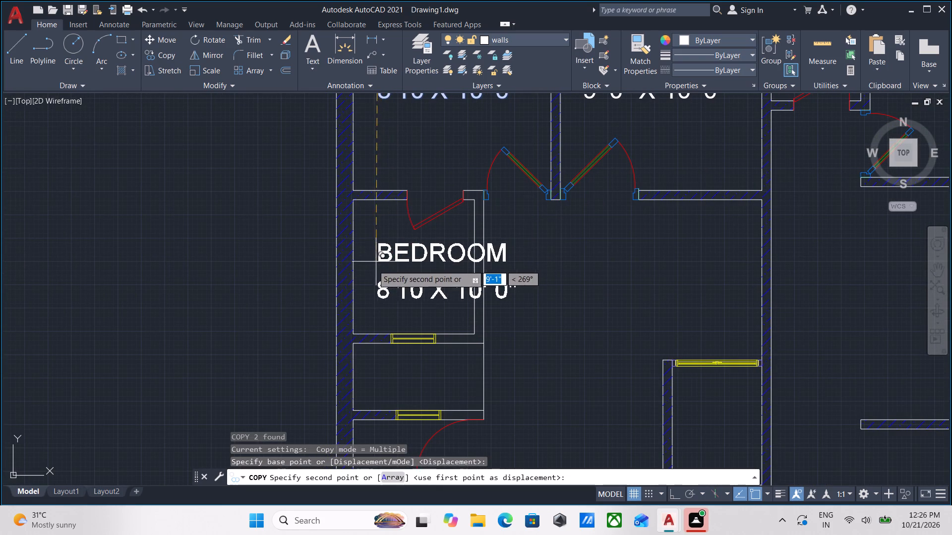
left_click(363, 254)
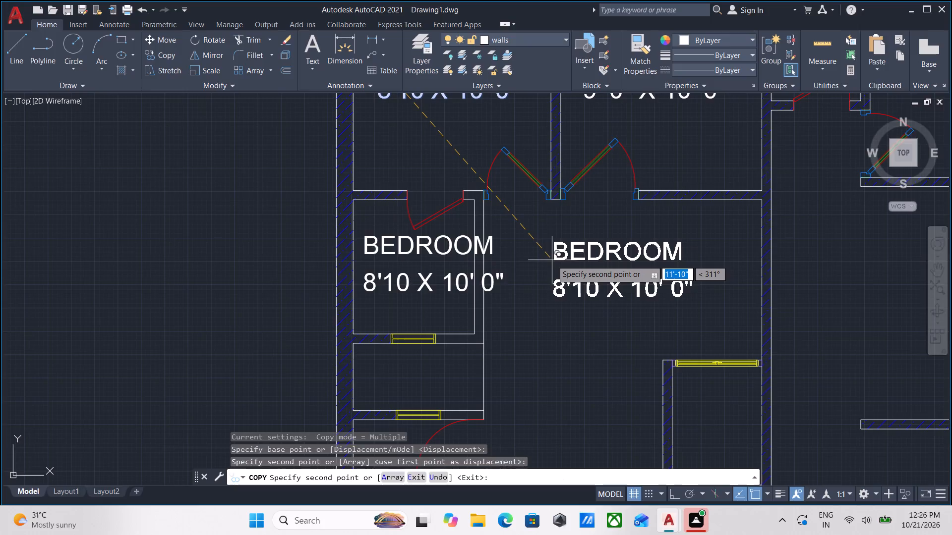
left_click(552, 260)
Place further copies of the label and size line in the narrow western space and, about 20'-4" south of the original, in the southwest room.
scroll(525, 340, "down", 1)
middle_click_drag(525, 340, 535, 241)
scroll(449, 263, "up", 2)
left_click(421, 253)
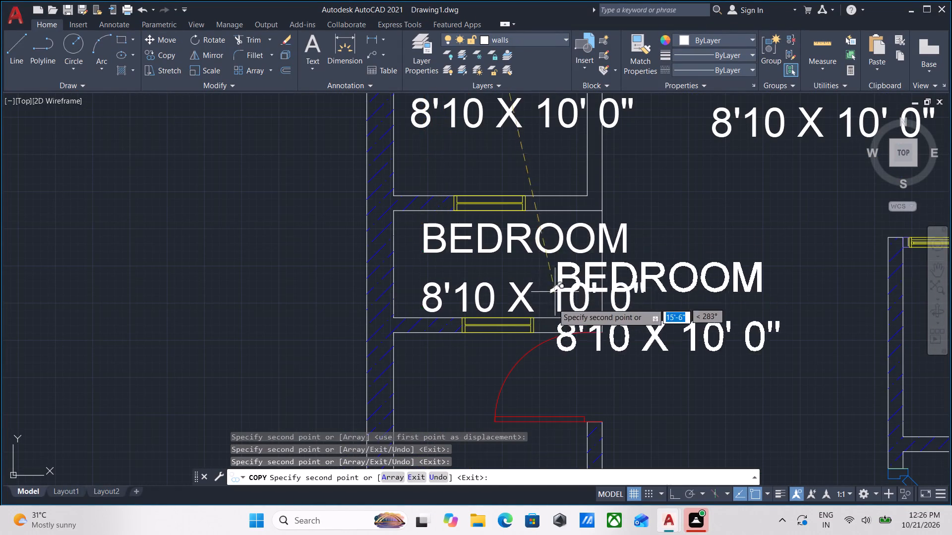
middle_click_drag(549, 310, 547, 210)
scroll(438, 356, "down", 1)
middle_click_drag(438, 356, 549, 229)
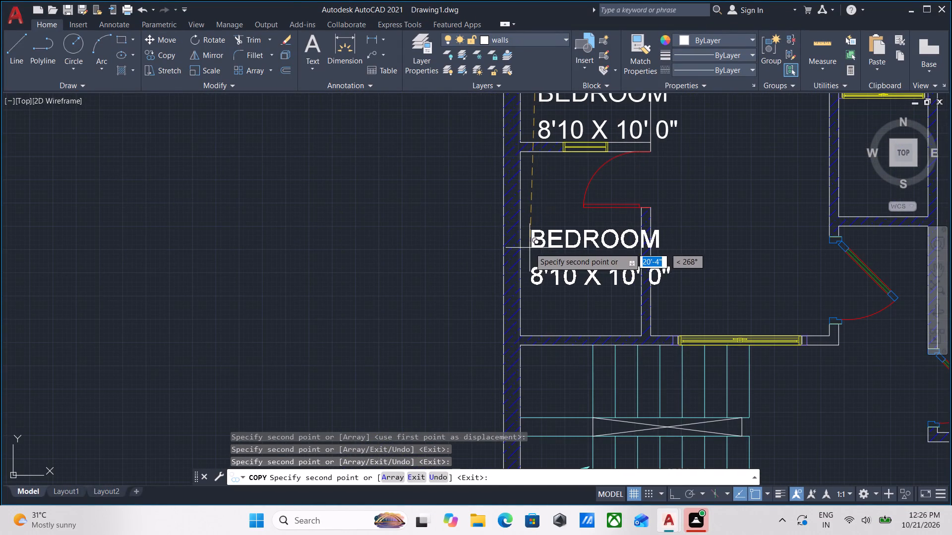
left_click(530, 248)
middle_click_drag(617, 213, 450, 259)
scroll(517, 282, "down", 2)
middle_click_drag(517, 293, 509, 302)
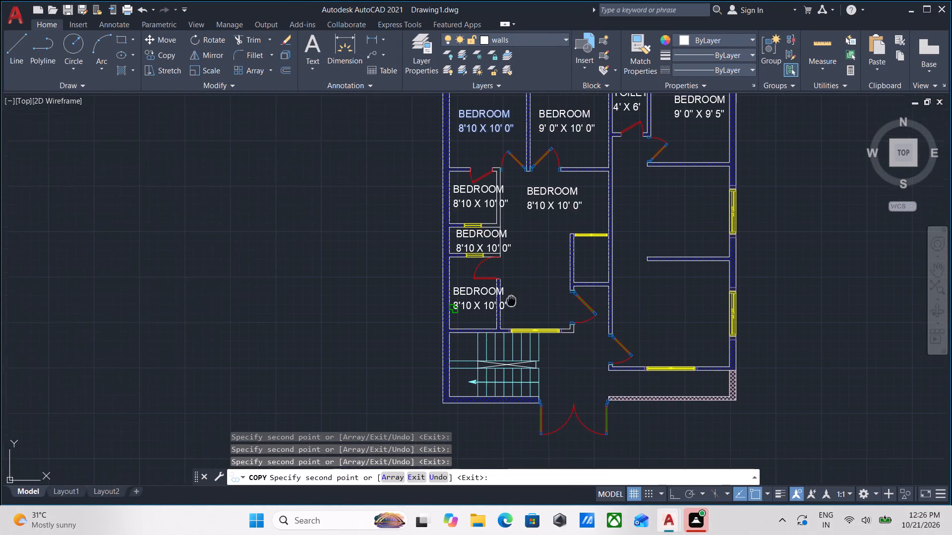
middle_click_drag(509, 302, 506, 306)
scroll(562, 268, "up", 2)
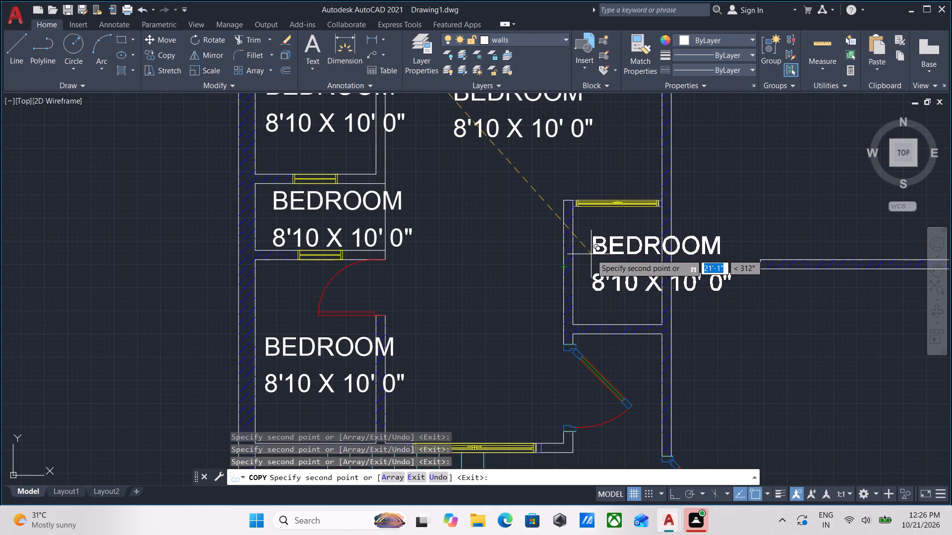
scroll(542, 257, "down", 1)
middle_click_drag(542, 257, 540, 335)
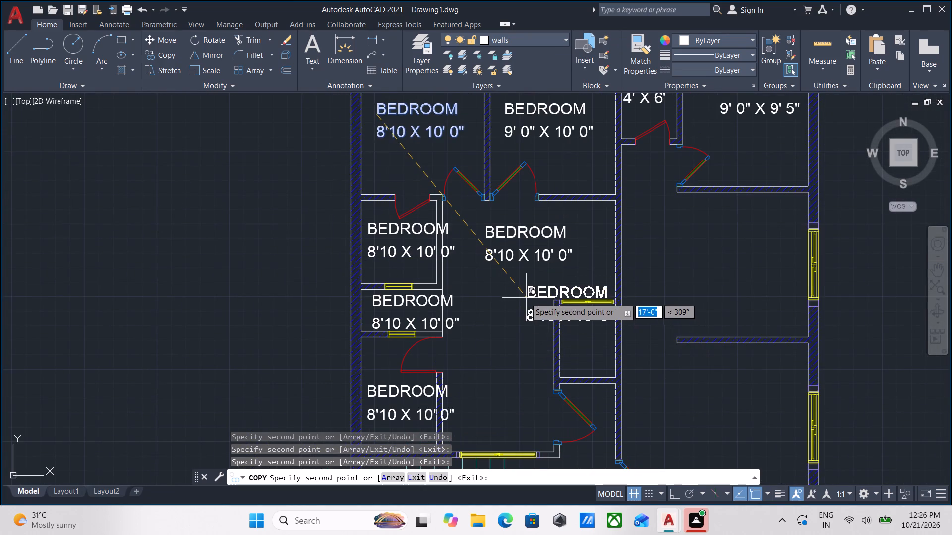
key("Escape")
scroll(380, 260, "up", 2)
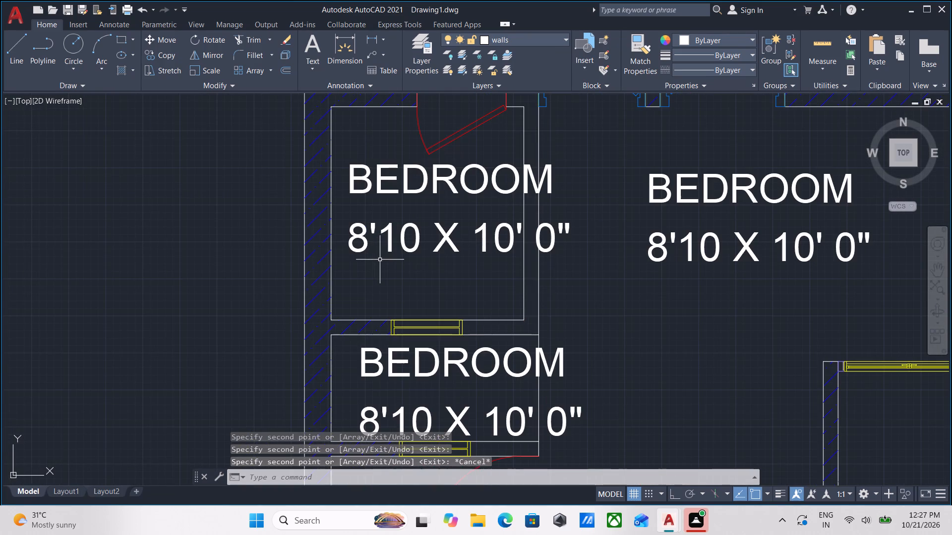
Measure the interior width and length of the small room directly south of the northwest bedroom.
type("MEA")
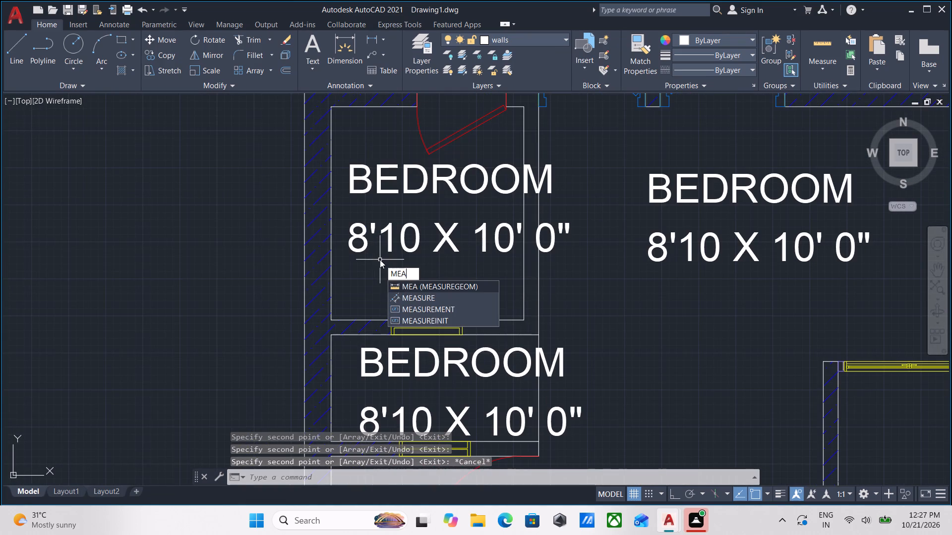
key("Return")
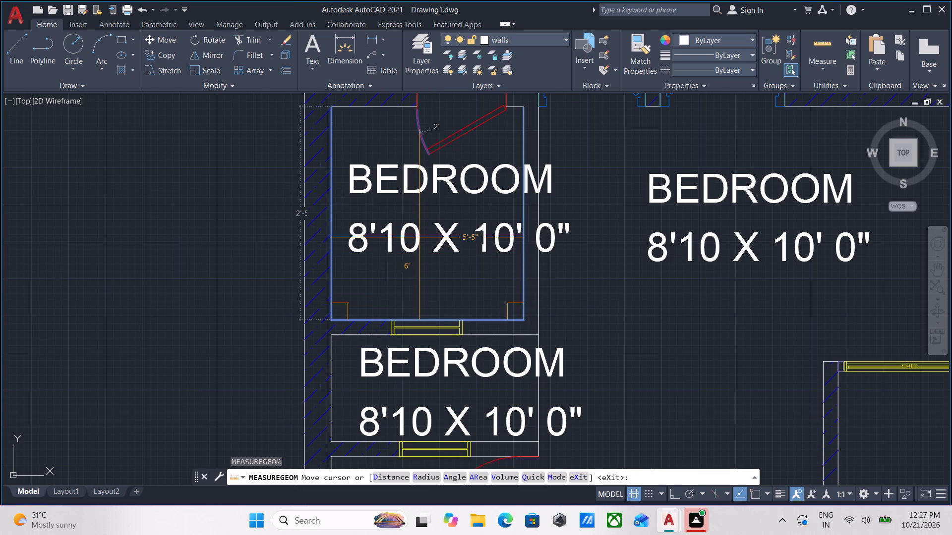
middle_click_drag(419, 236, 424, 270)
scroll(419, 236, "down", 1)
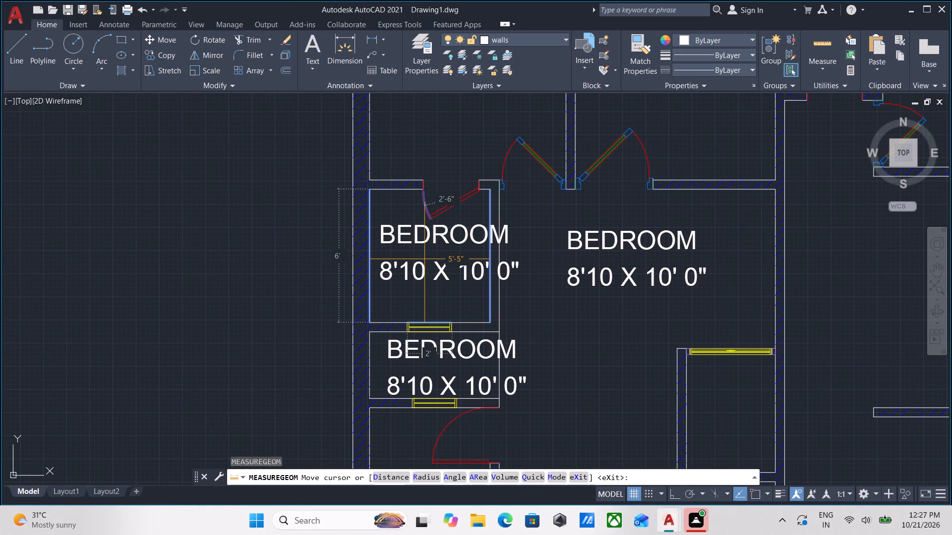
scroll(424, 259, "up", 1)
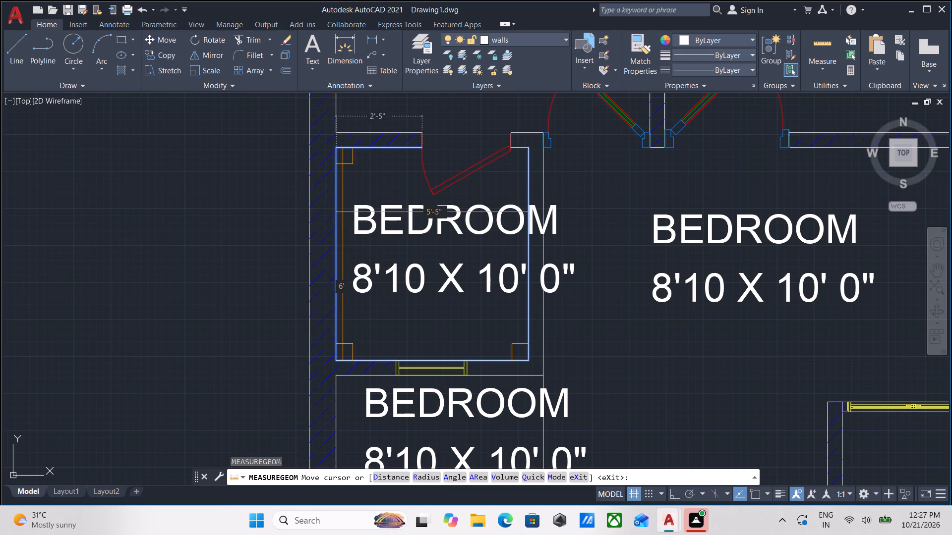
key("Escape")
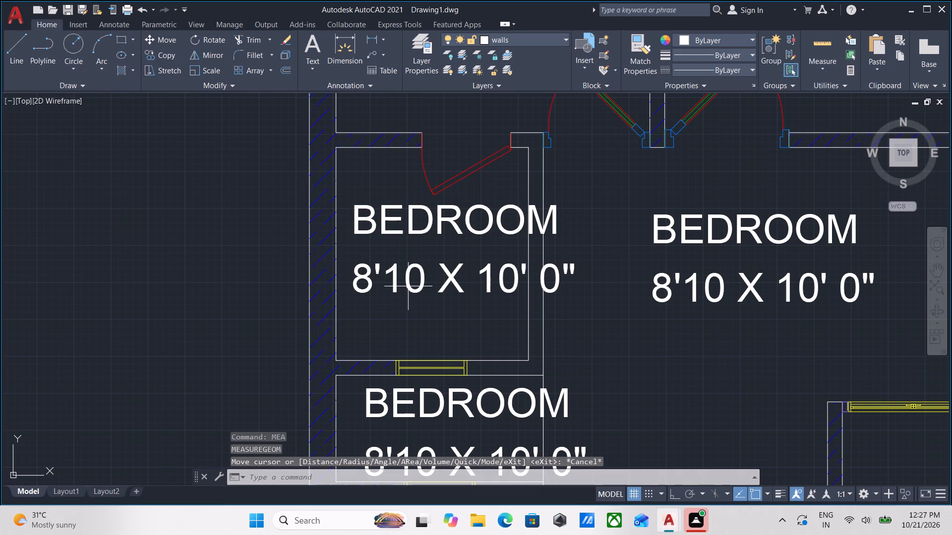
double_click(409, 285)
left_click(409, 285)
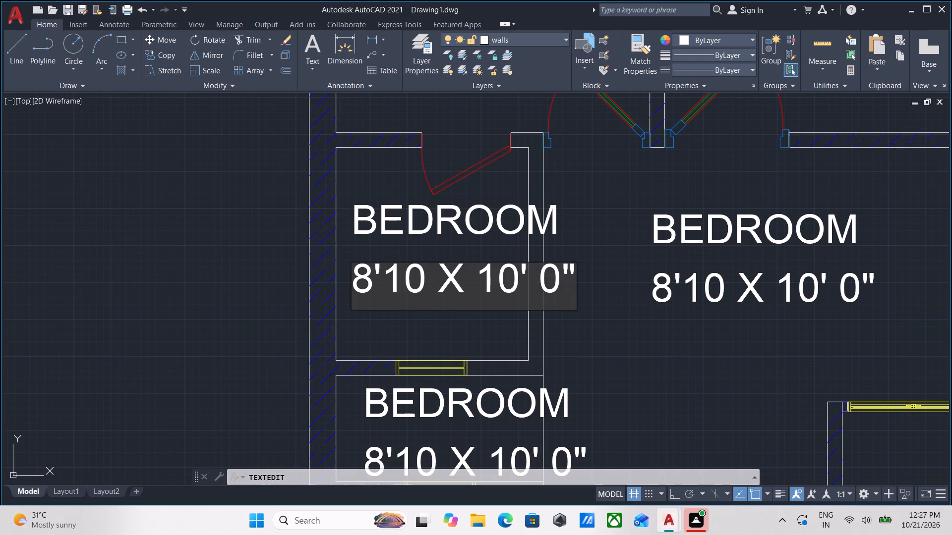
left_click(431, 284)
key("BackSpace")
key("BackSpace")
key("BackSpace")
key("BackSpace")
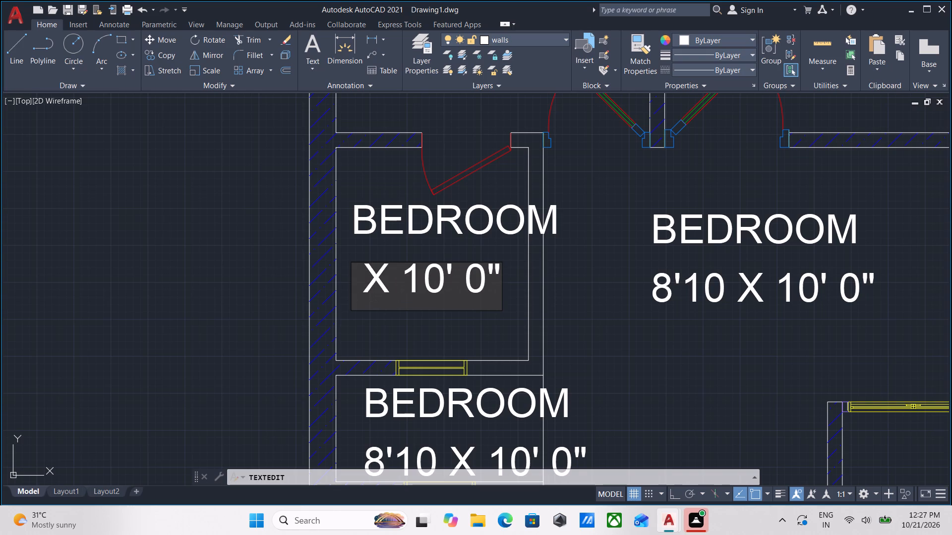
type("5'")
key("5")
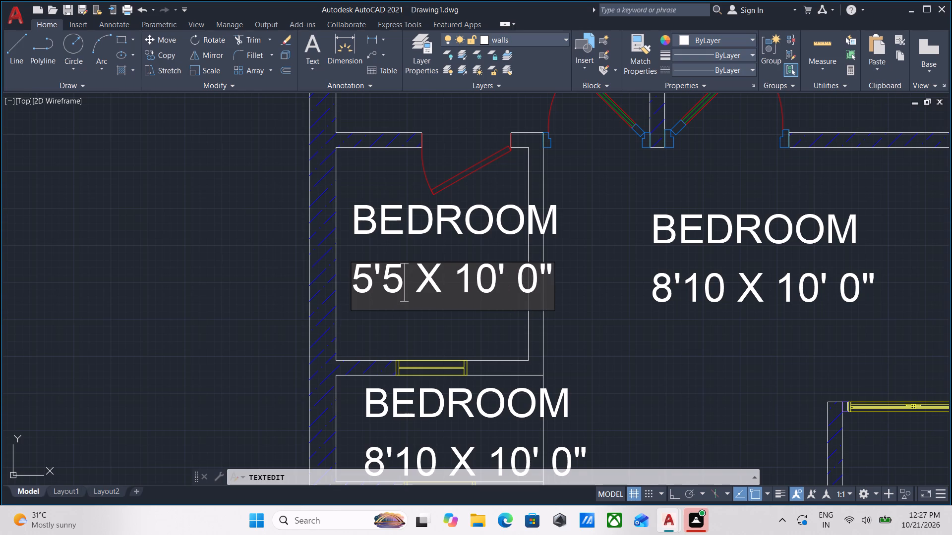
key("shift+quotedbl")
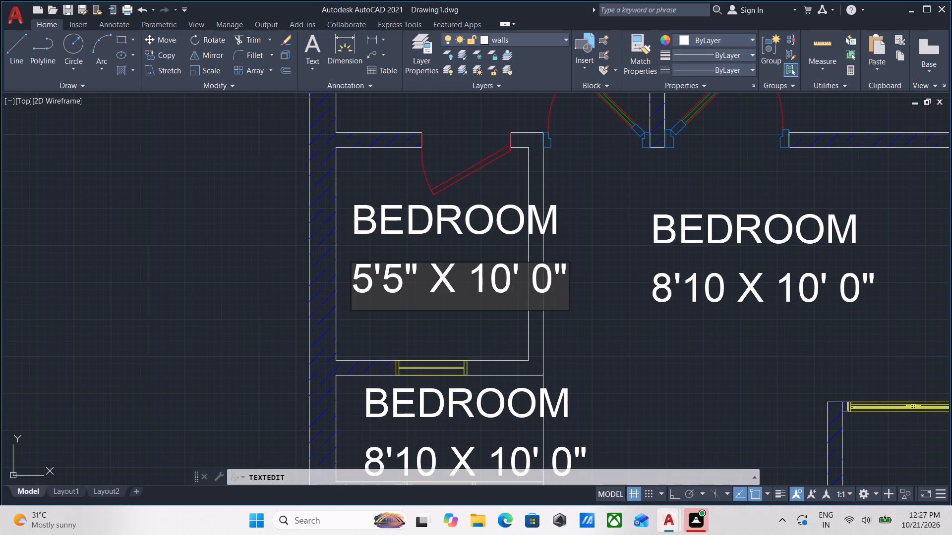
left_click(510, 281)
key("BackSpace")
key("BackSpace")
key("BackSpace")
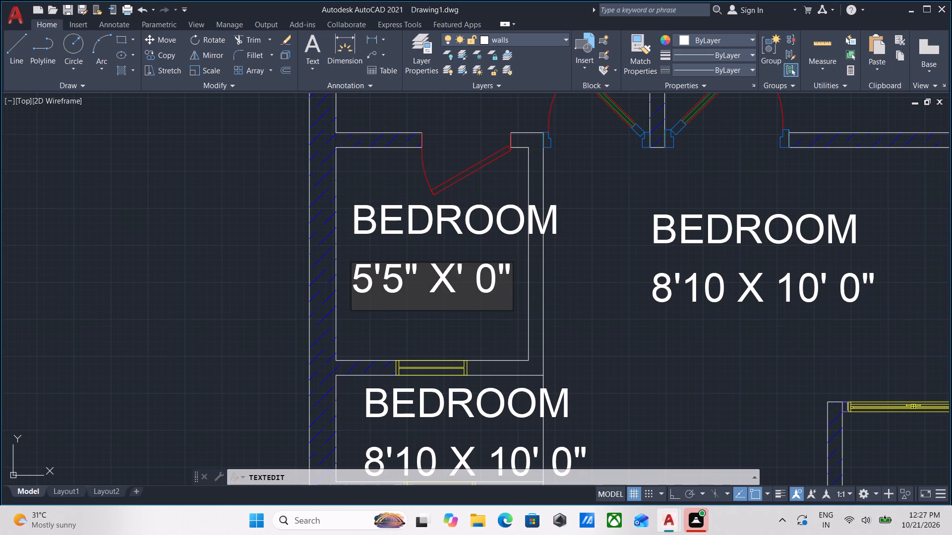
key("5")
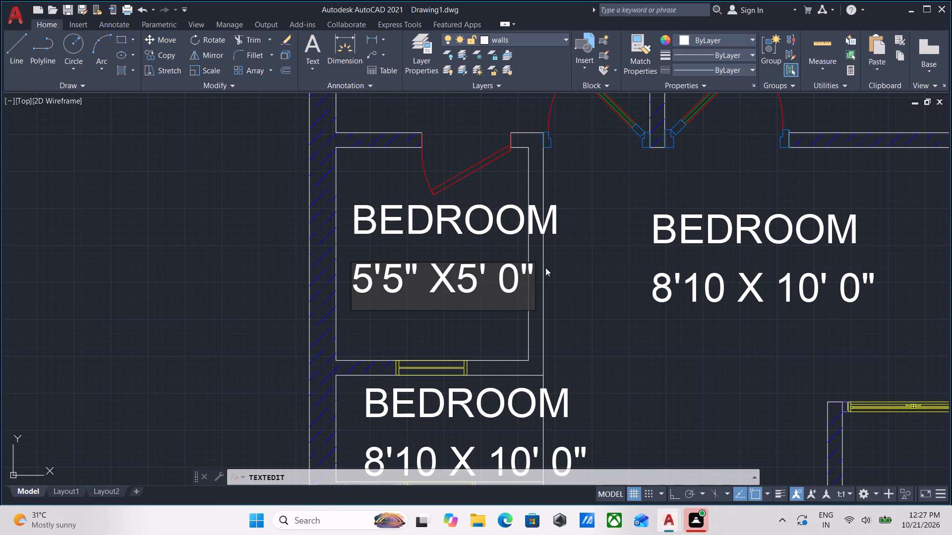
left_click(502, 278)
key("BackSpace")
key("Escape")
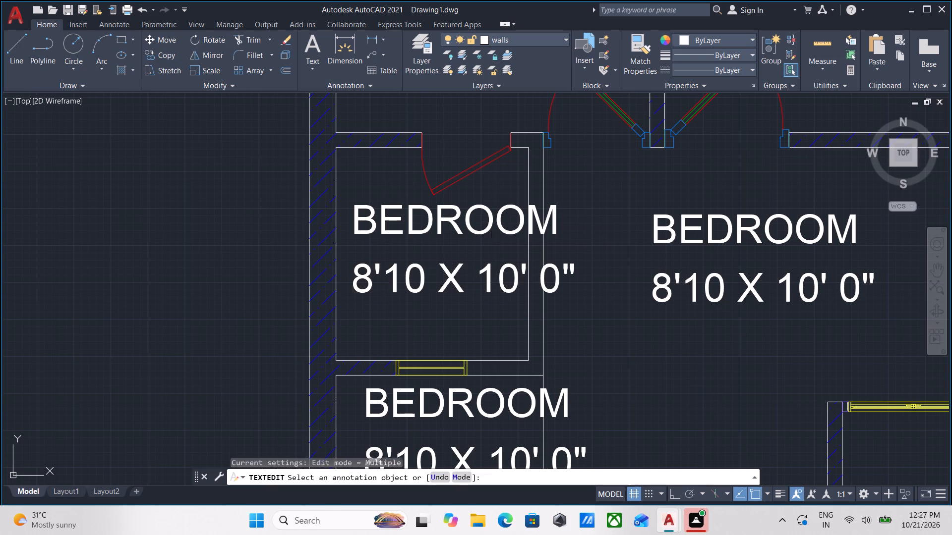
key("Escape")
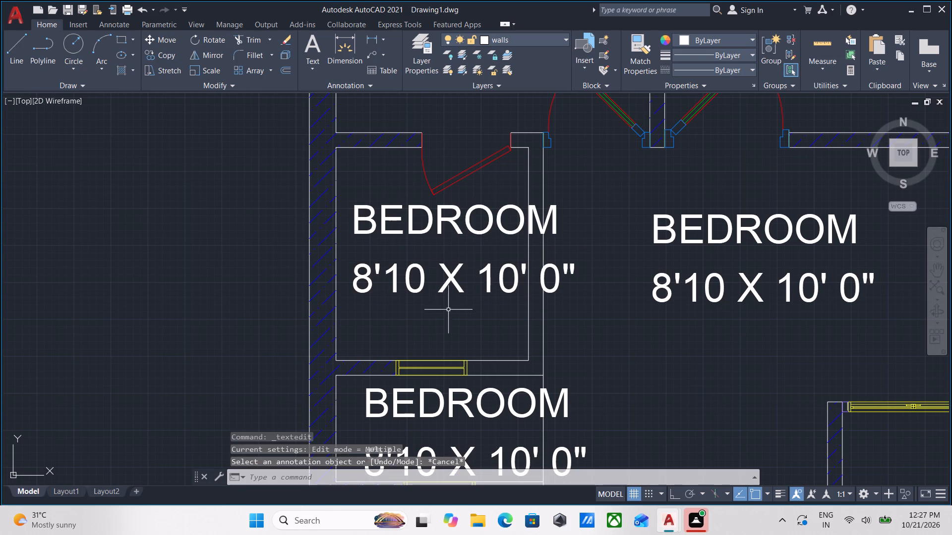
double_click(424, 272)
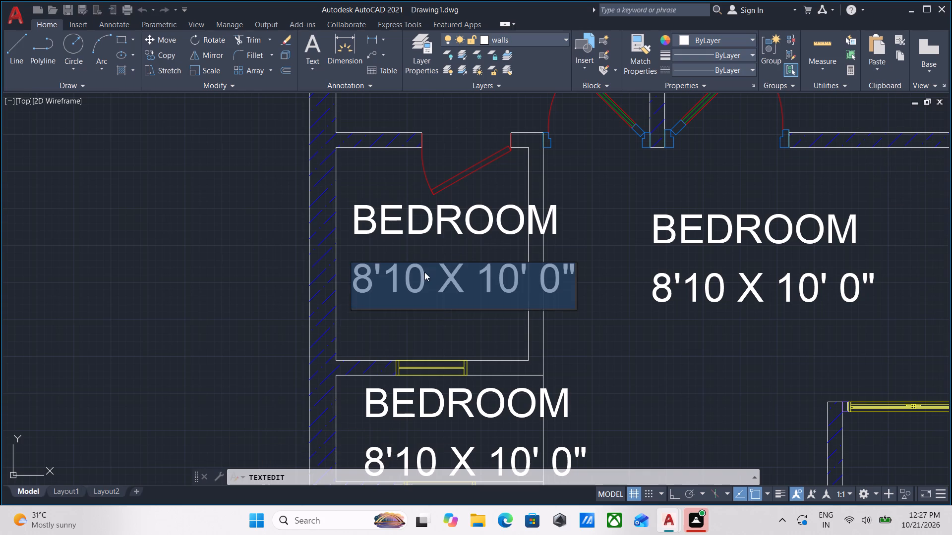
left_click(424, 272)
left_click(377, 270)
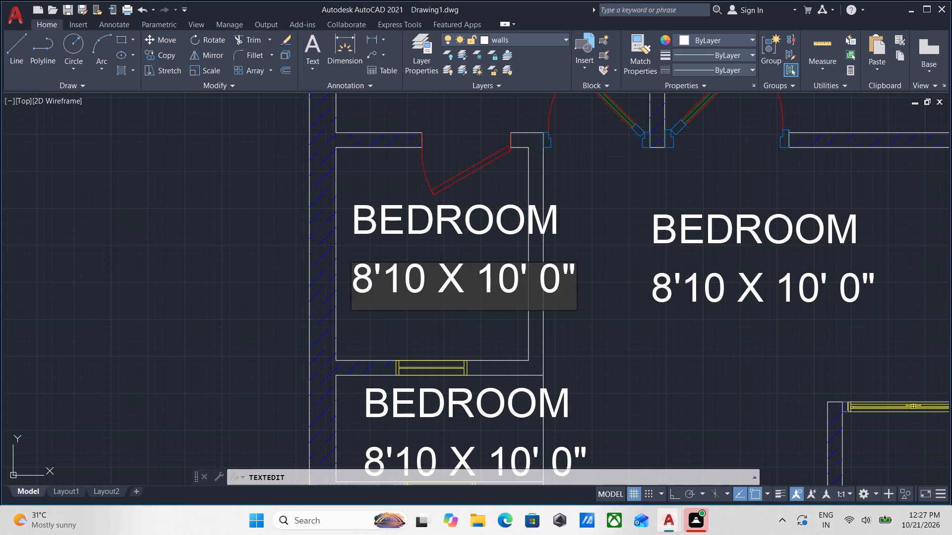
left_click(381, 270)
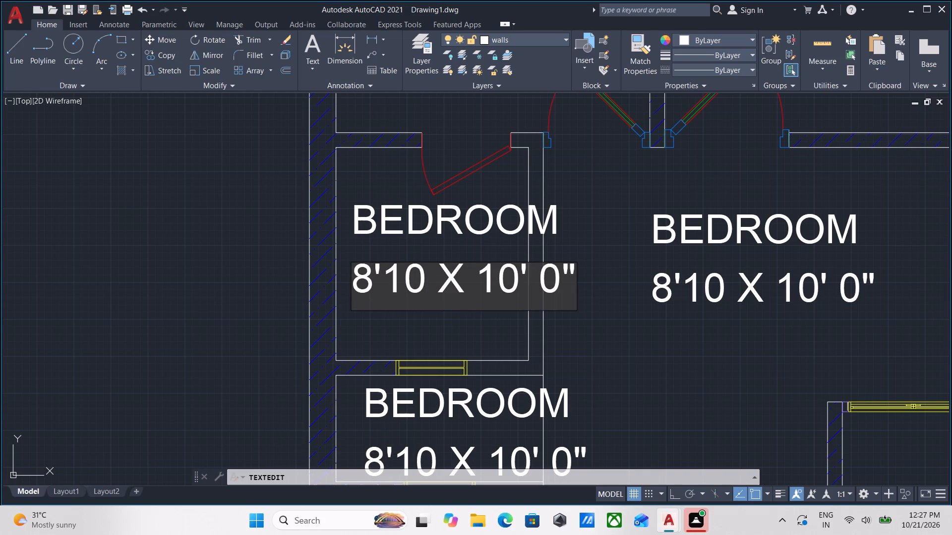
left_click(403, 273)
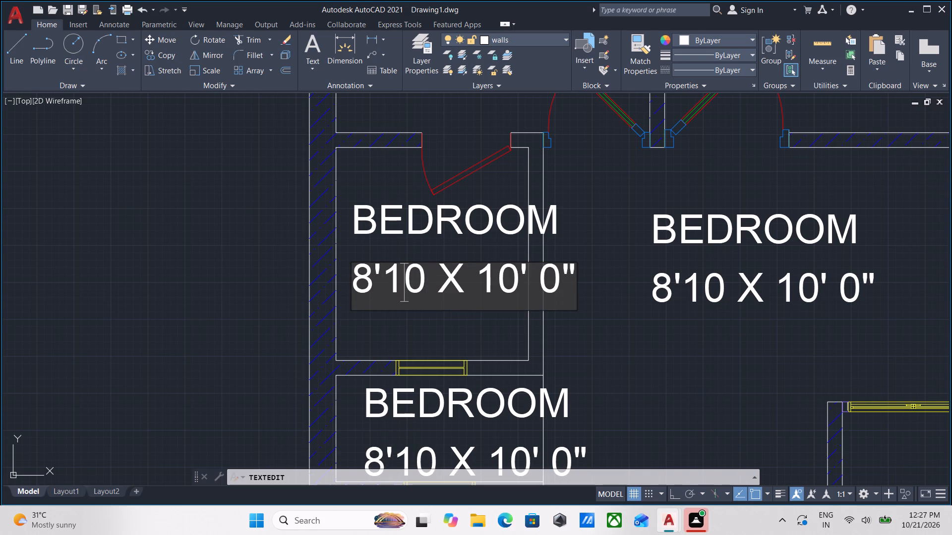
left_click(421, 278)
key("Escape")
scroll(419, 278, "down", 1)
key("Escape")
Measure the interior width and length of the small room south of the northwest bedroom again.
type("MEA")
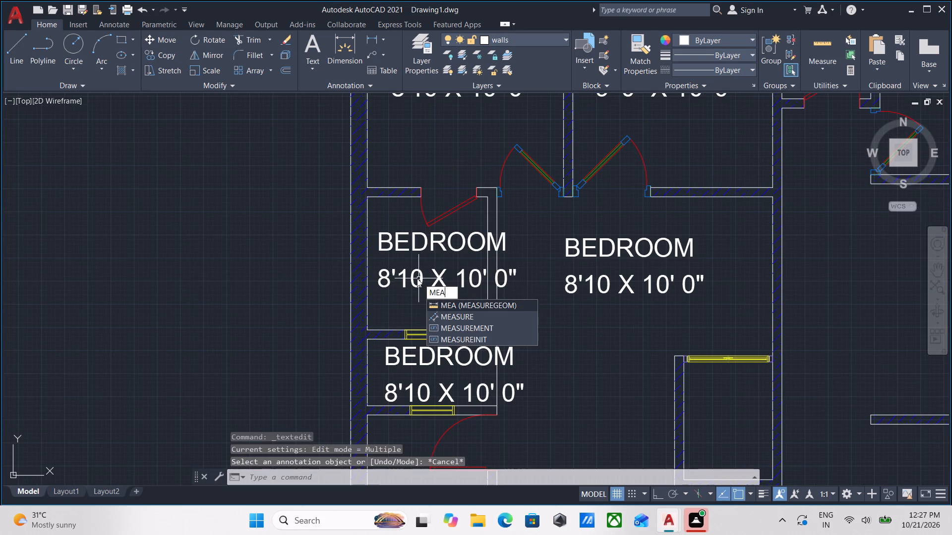
key("Return")
scroll(416, 271, "up", 3)
scroll(402, 239, "down", 1)
middle_click_drag(402, 239, 417, 280)
scroll(401, 275, "down", 1)
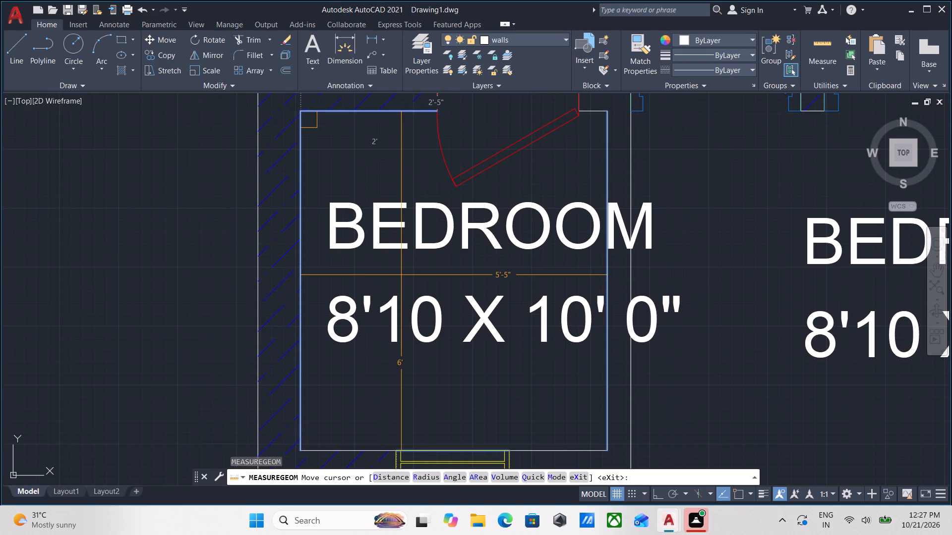
key("Escape")
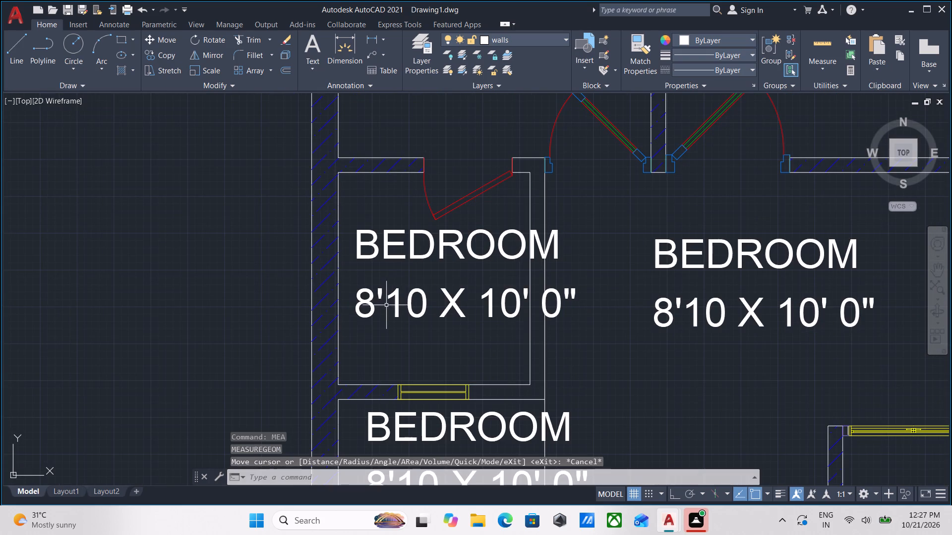
Change the copied size line in the small room south of the northwest bedroom to 5'5" X6'0".
double_click(396, 298)
left_click(401, 298)
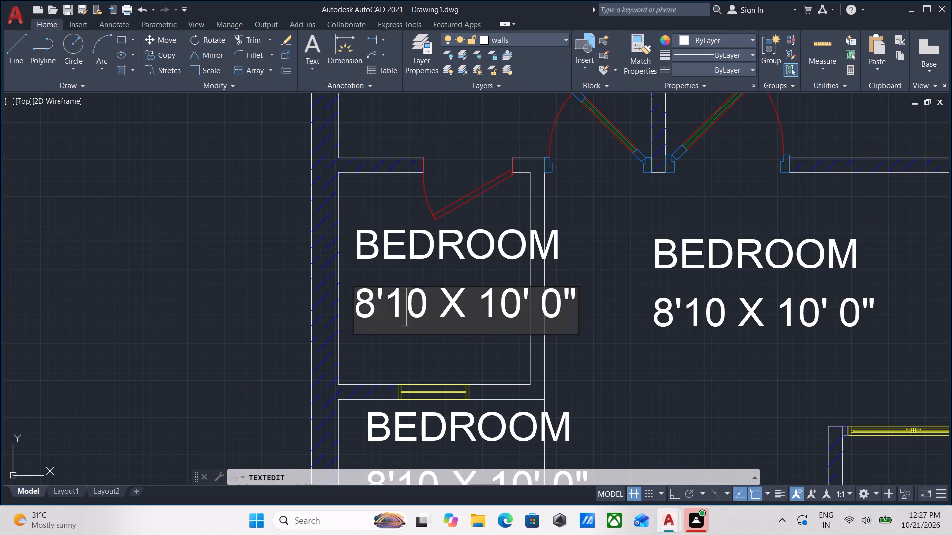
left_click(420, 297)
key("BackSpace")
key("BackSpace")
key("BackSpace")
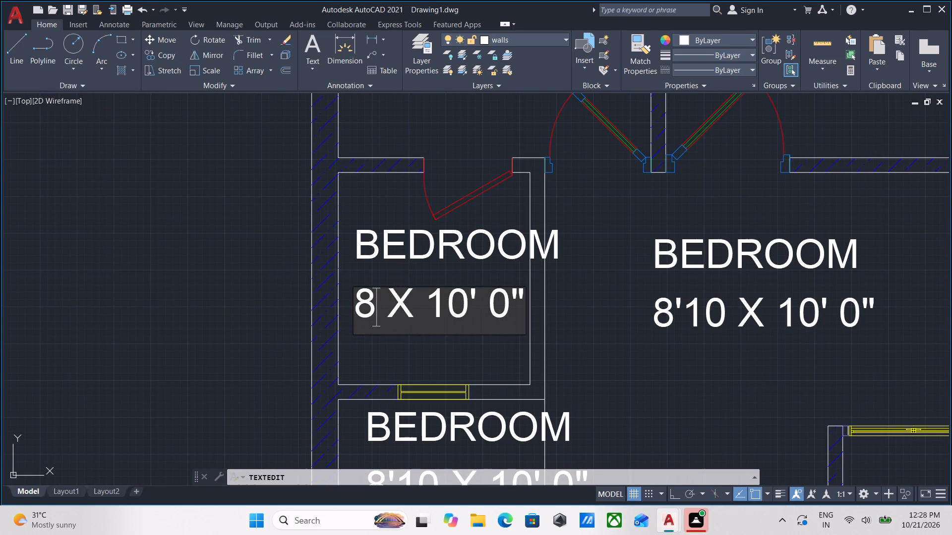
key("BackSpace")
type("5'5")
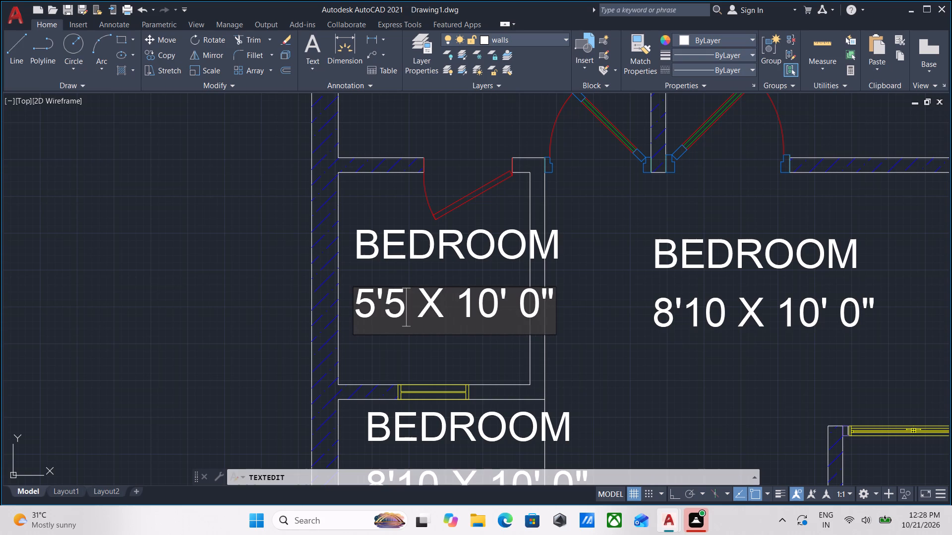
key("shift+quotedbl")
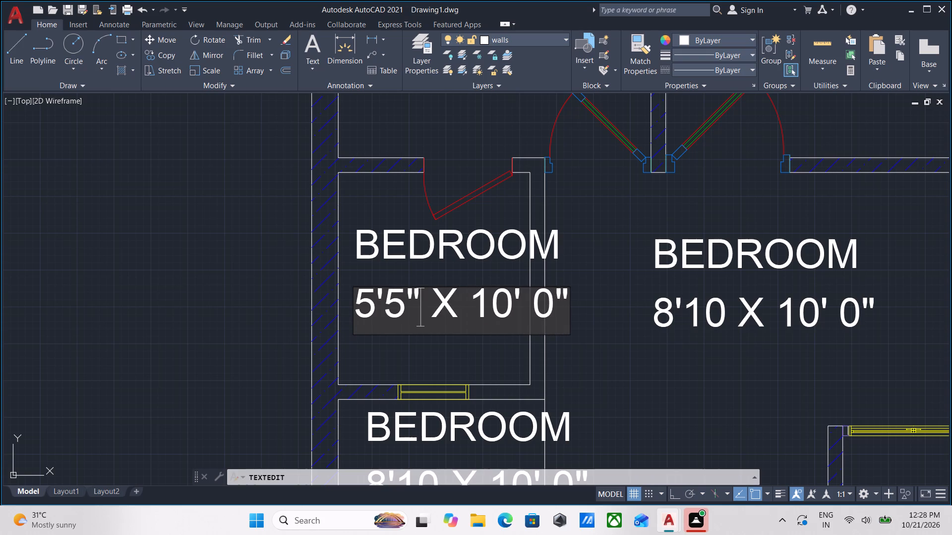
left_click(478, 306)
key("BackSpace")
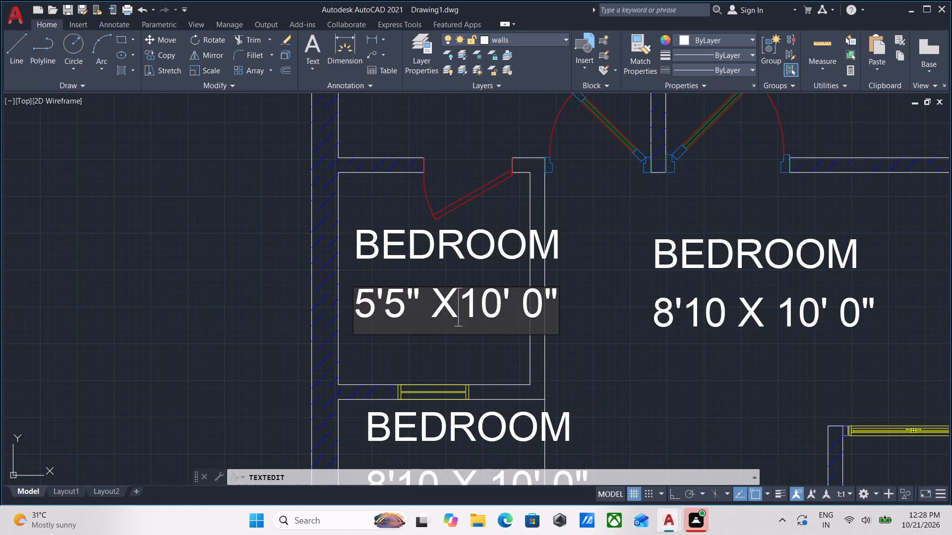
left_click(502, 301)
key("BackSpace")
key("BackSpace")
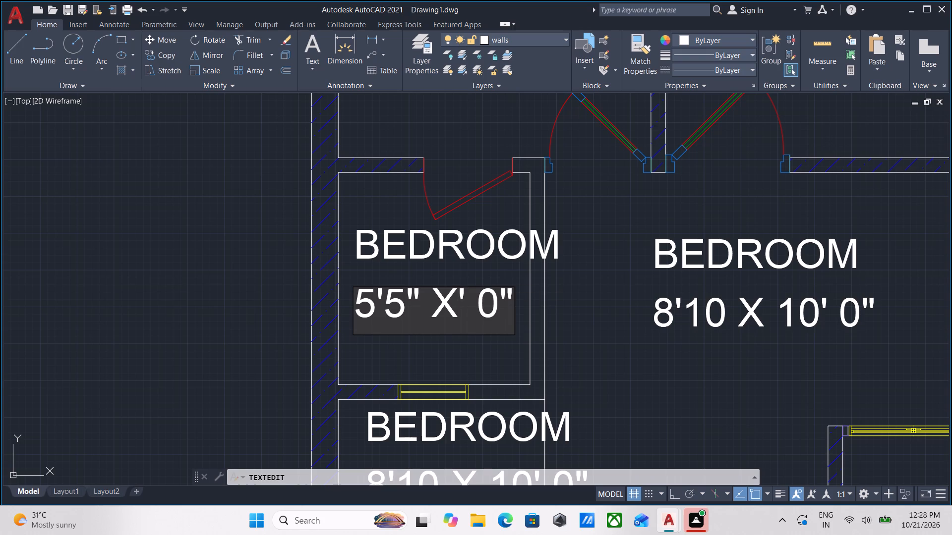
key("6")
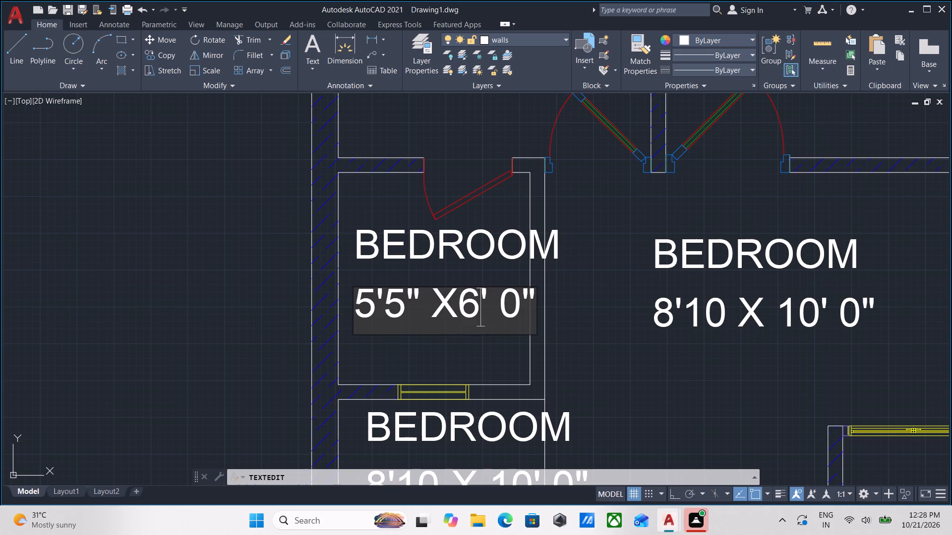
left_click(504, 303)
key("BackSpace")
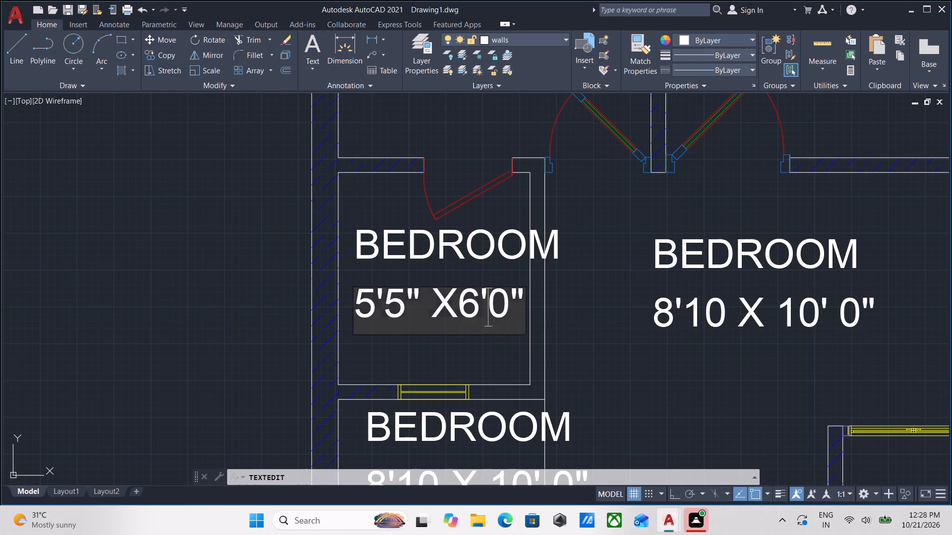
left_click(490, 238)
key("Return")
Change the copied BEDROOM label in the small room south of the northwest bedroom to TOILET.
key("Return")
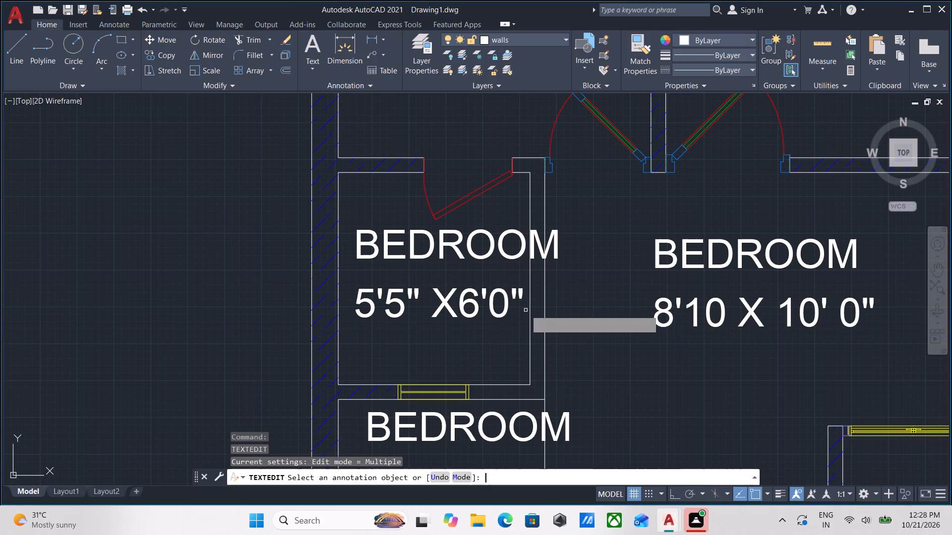
double_click(445, 247)
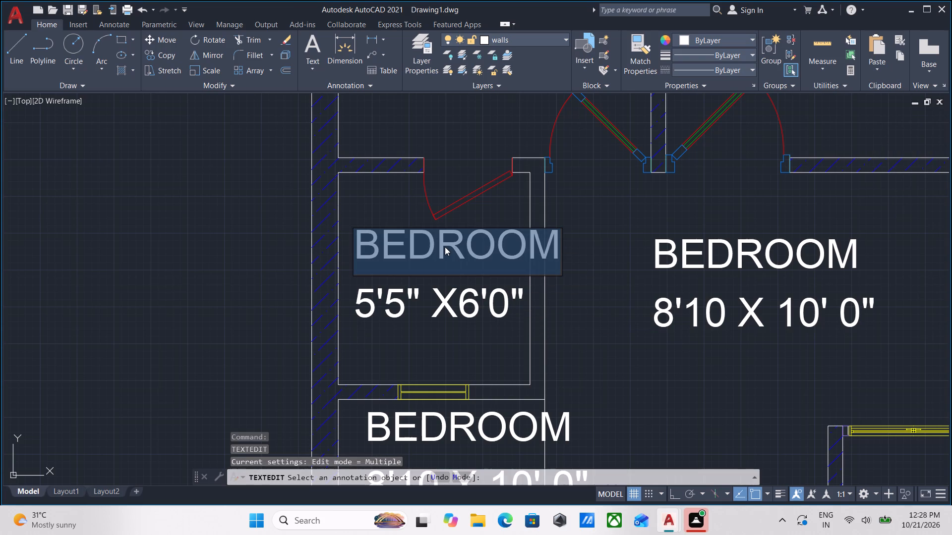
key("t")
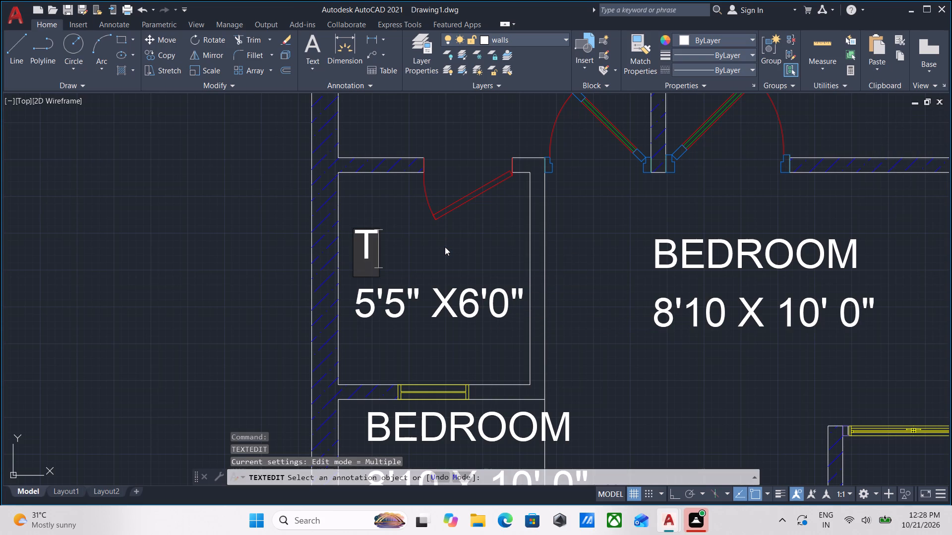
type("OILET")
key("Return")
key("Return")
Erase the copied BEDROOM label and its size line from the narrow western space south of the toilet.
scroll(454, 243, "down", 3)
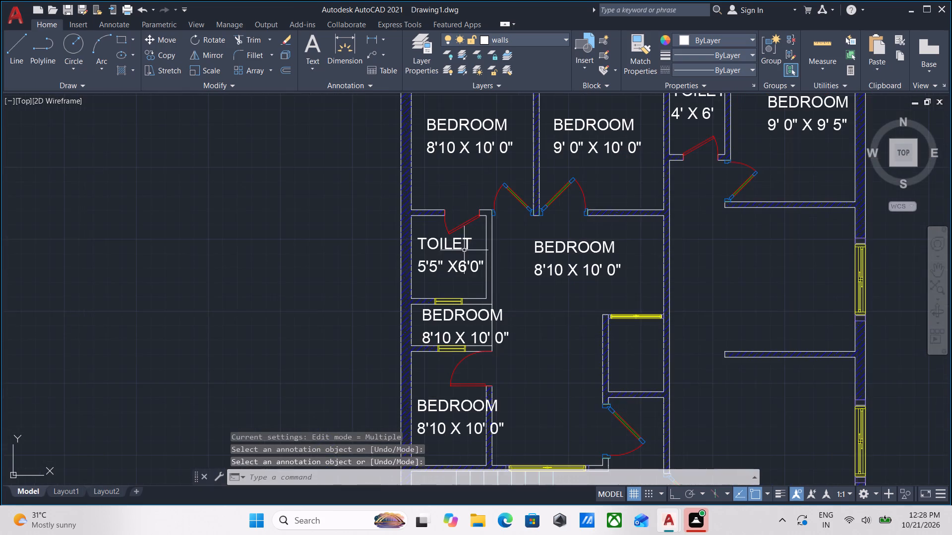
middle_click_drag(464, 250, 390, 245)
scroll(400, 339, "up", 1)
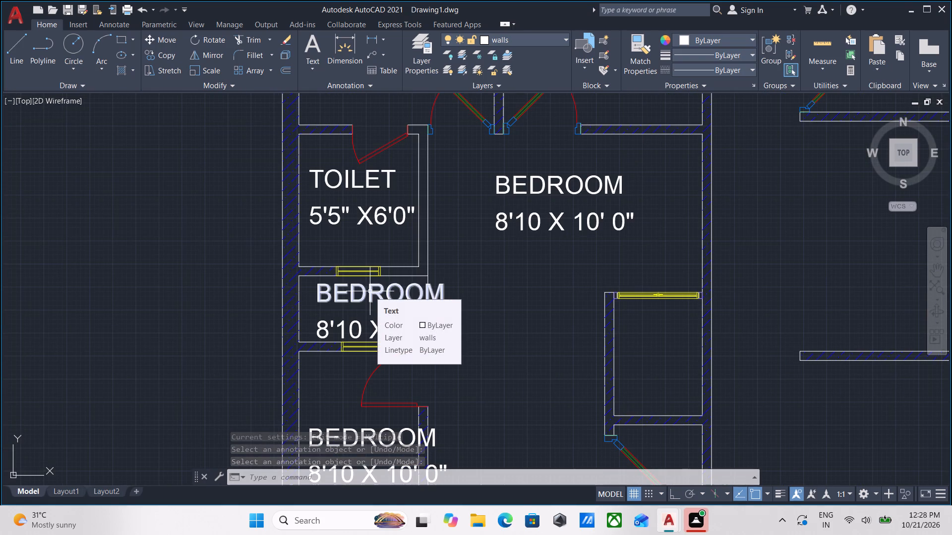
scroll(374, 316, "up", 2)
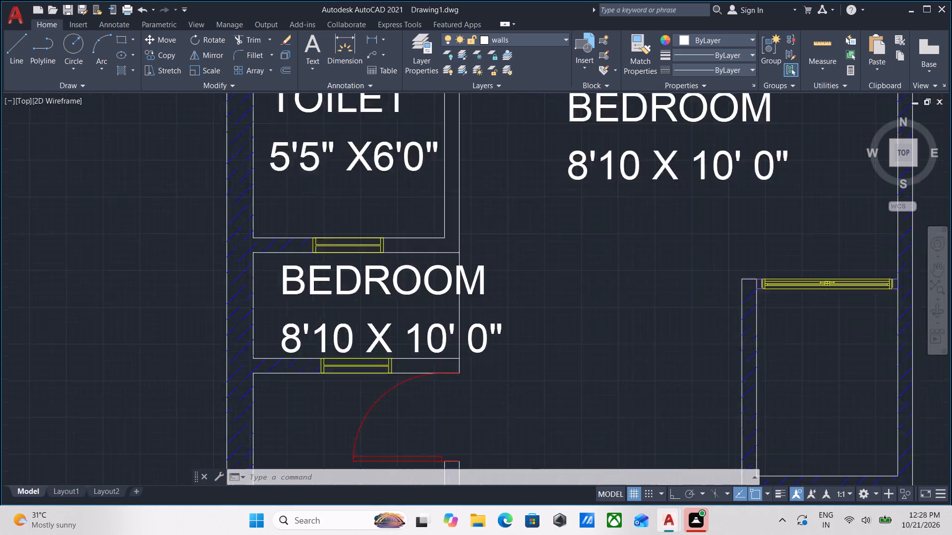
left_click(436, 231)
left_click(332, 359)
right_click(332, 359)
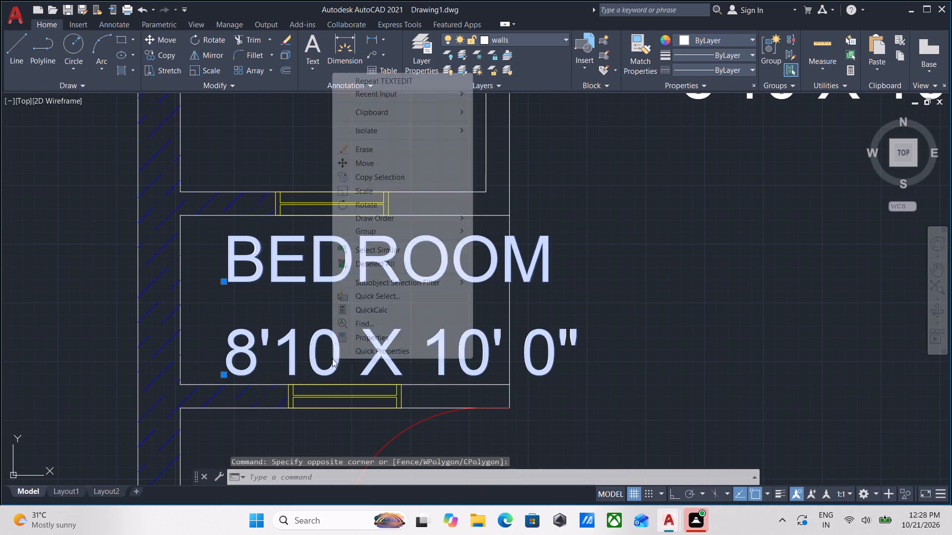
left_click(396, 150)
Measure the interior width and length of the southwest room.
scroll(411, 321, "down", 3)
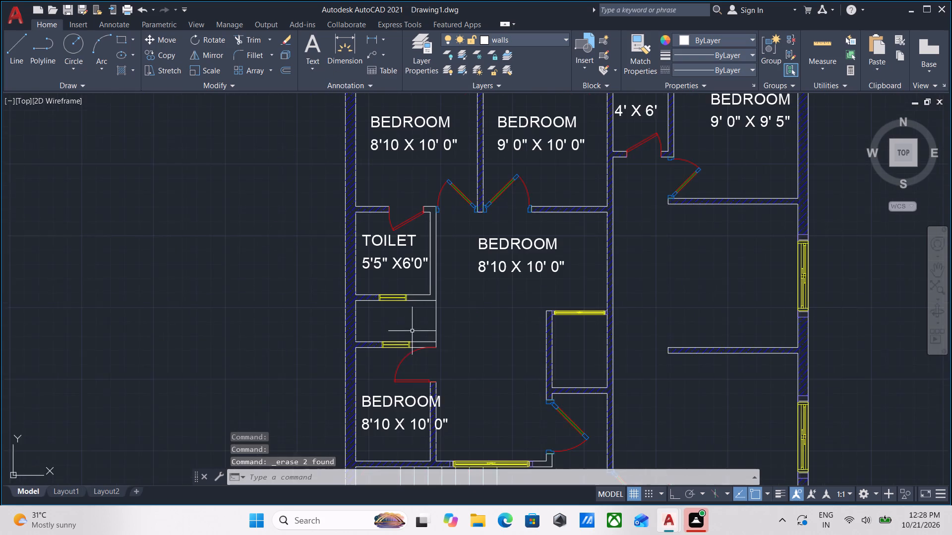
middle_click_drag(412, 332, 420, 241)
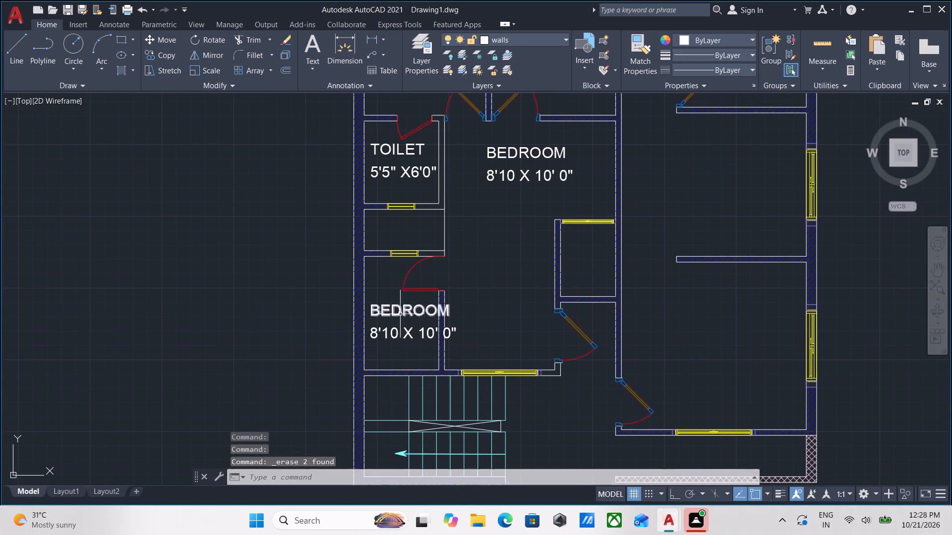
scroll(399, 315, "up", 2)
type("MEA")
key("Return")
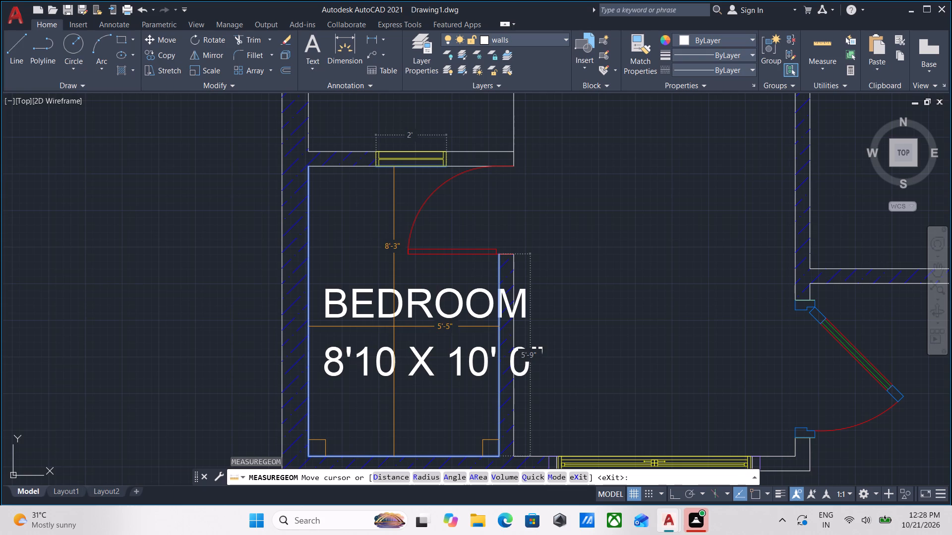
key("Escape")
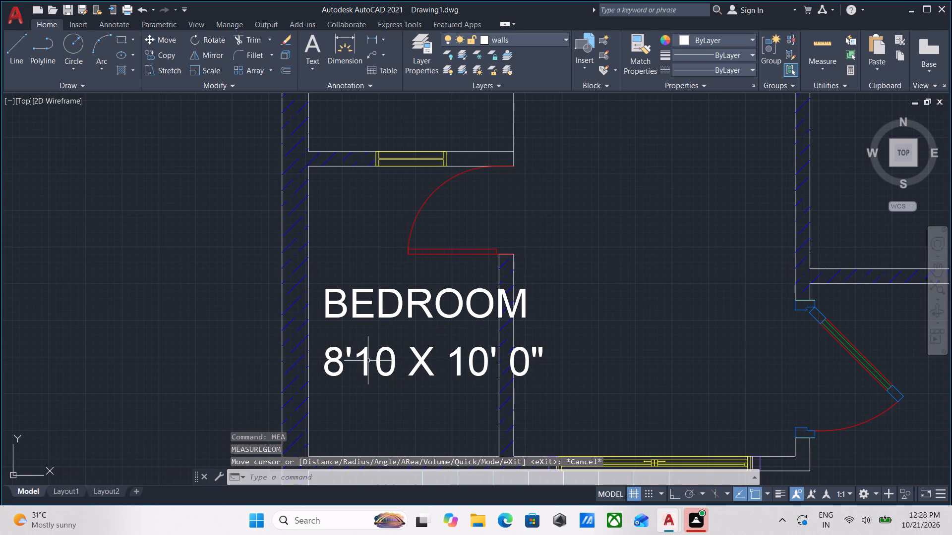
Change the copied size line in the southwest room to 5'5"X8'3".
left_click(368, 361)
double_click(368, 361)
left_click(394, 362)
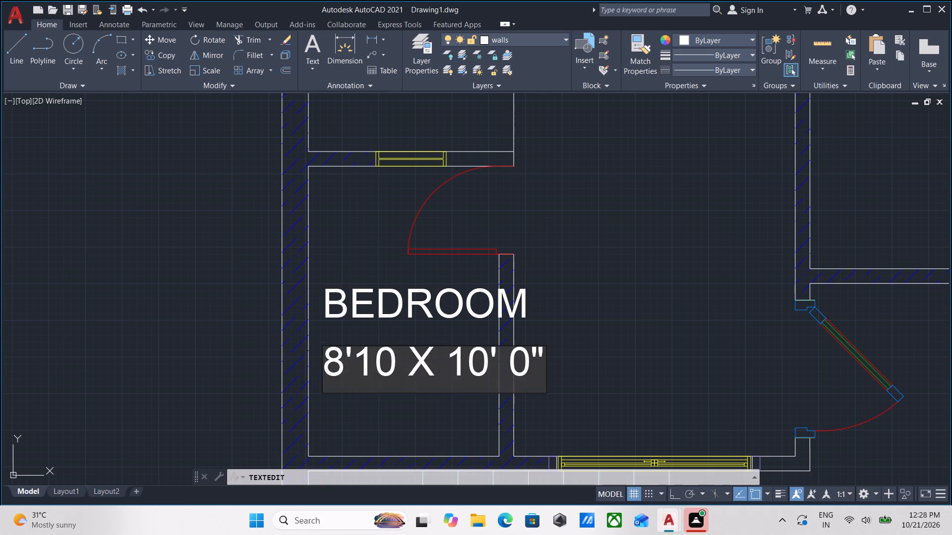
key("BackSpace")
key("BackSpace")
key("BackSpace")
key("BackSpace")
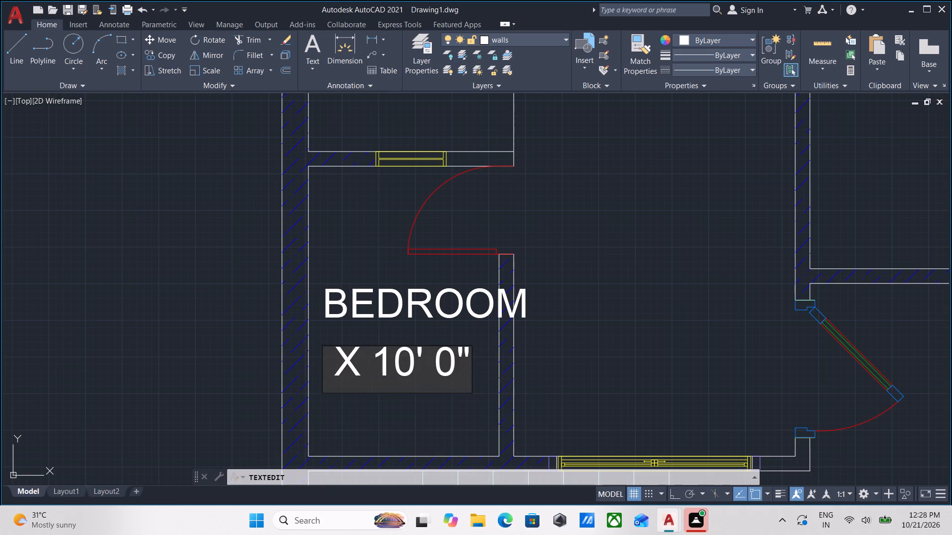
type("5'5")
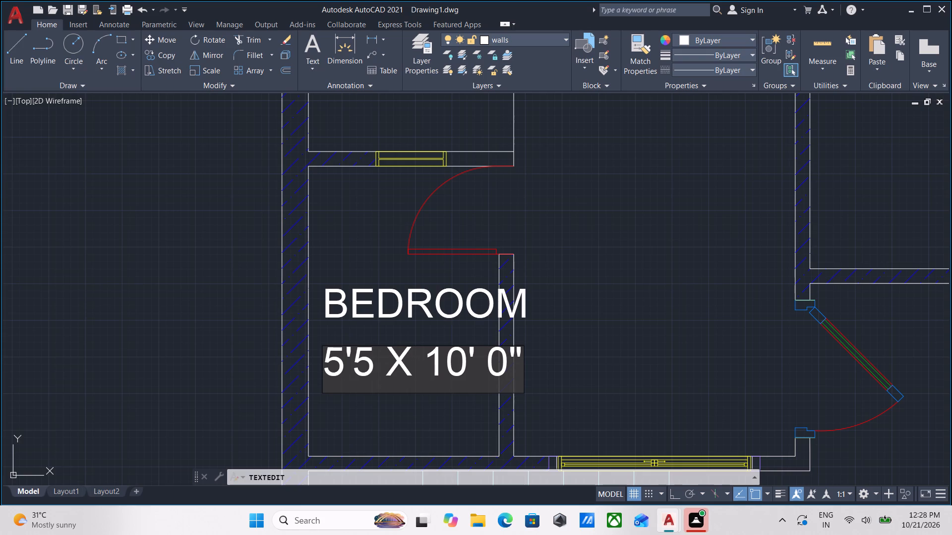
key("shift+quotedbl")
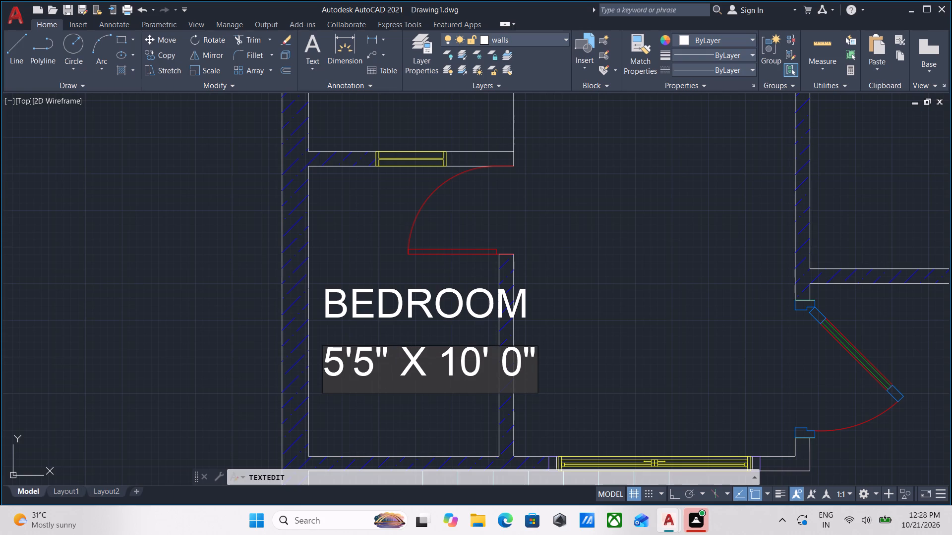
left_click(407, 362)
key("BackSpace")
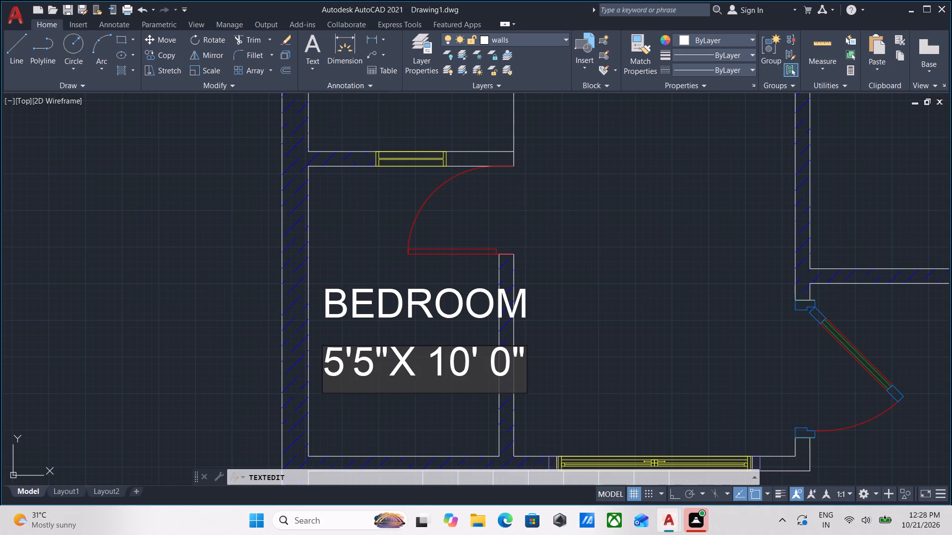
left_click(446, 365)
left_click(474, 370)
key("BackSpace")
key("BackSpace")
key("BackSpace")
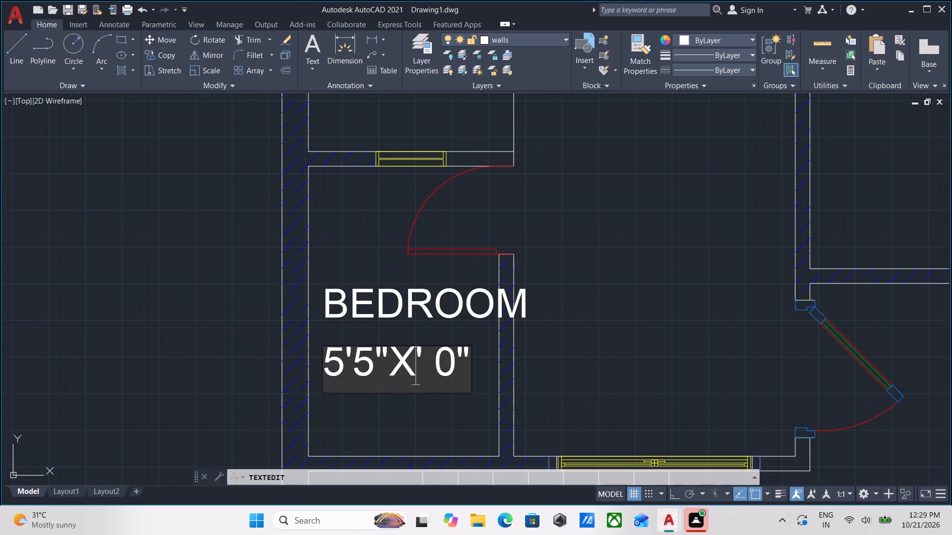
type("8'")
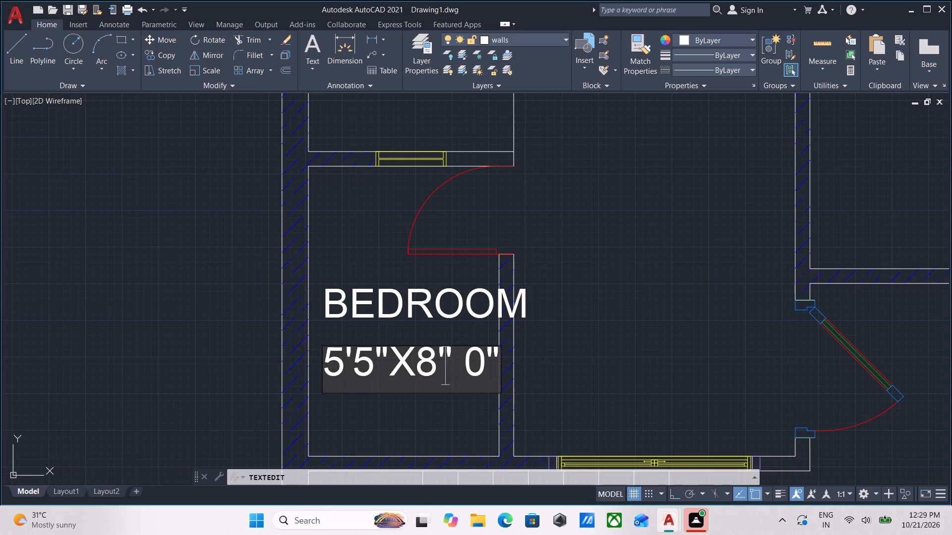
left_click(490, 365)
key("BackSpace")
key("BackSpace")
key("BackSpace")
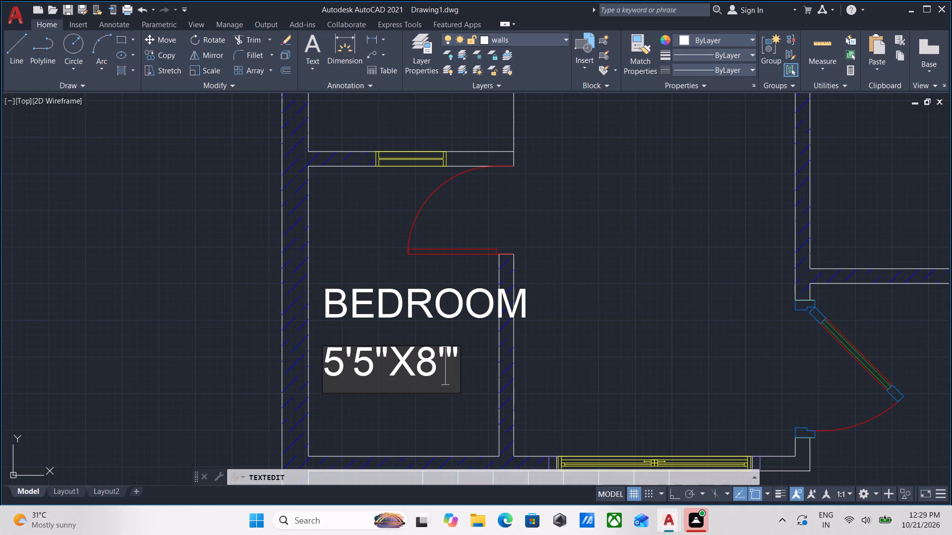
key("3")
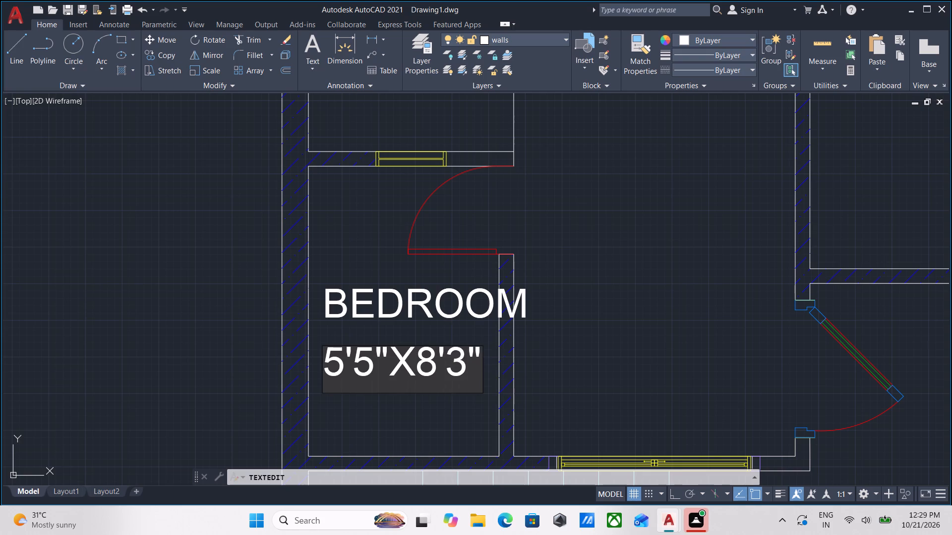
key("Return")
key("Return")
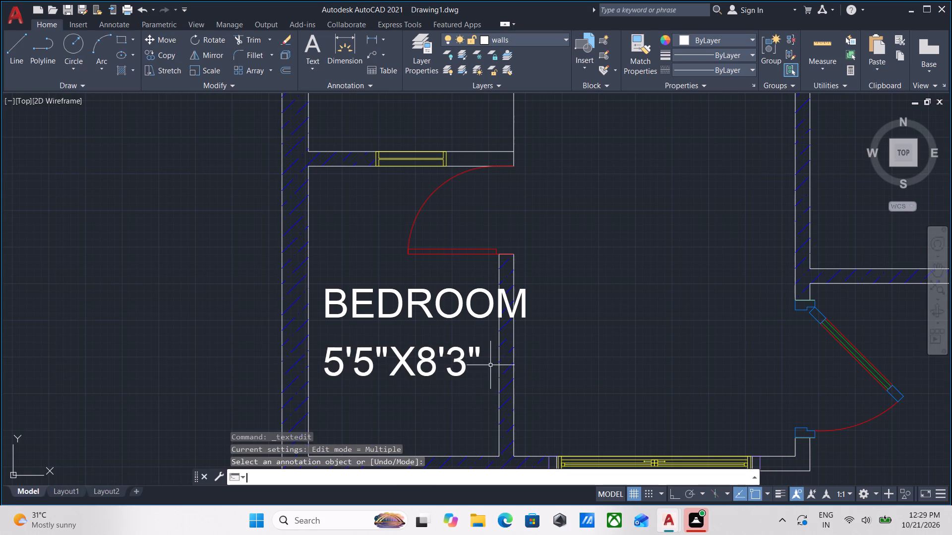
Change the copied BEDROOM label in the southwest room to TOILET.
scroll(406, 379, "down", 1)
scroll(415, 378, "up", 2)
middle_click_drag(415, 378, 415, 418)
scroll(426, 395, "down", 1)
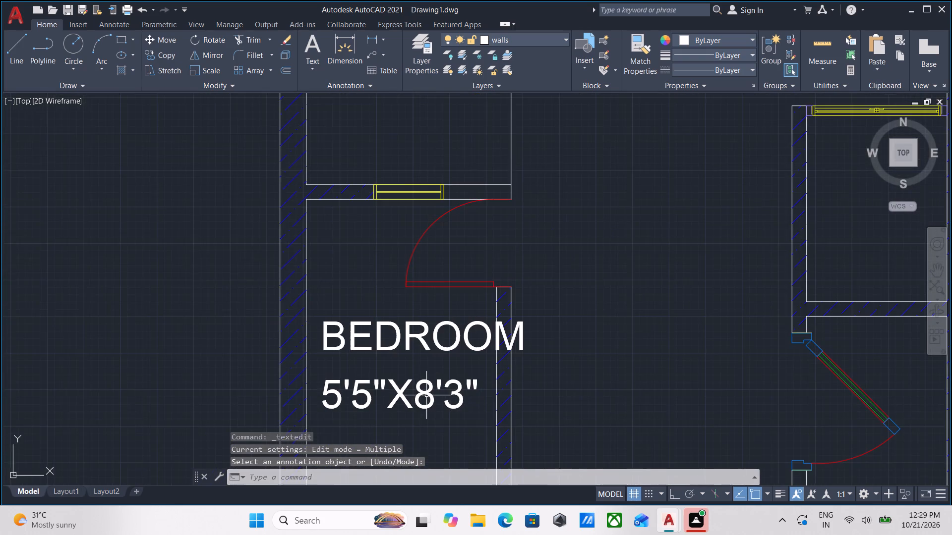
middle_click_drag(426, 395, 435, 357)
scroll(435, 357, "down", 1)
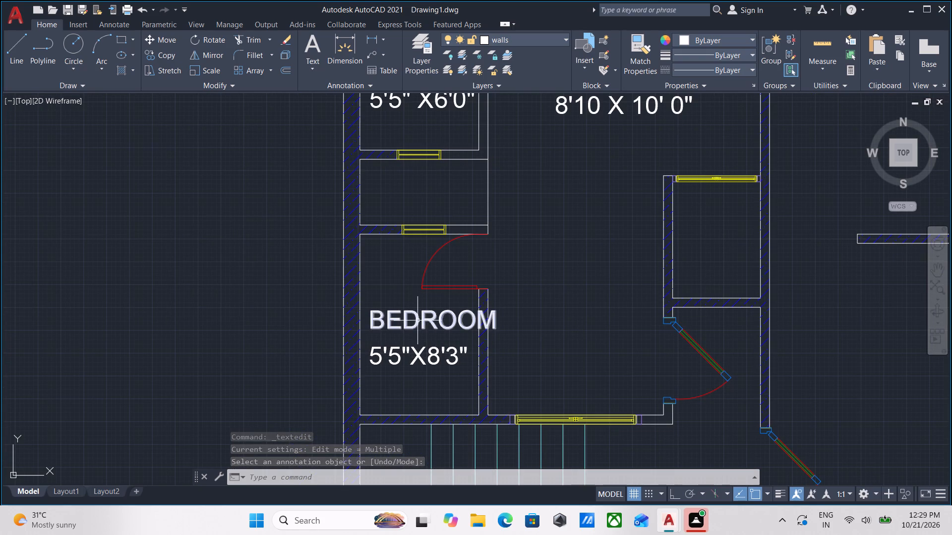
double_click(417, 321)
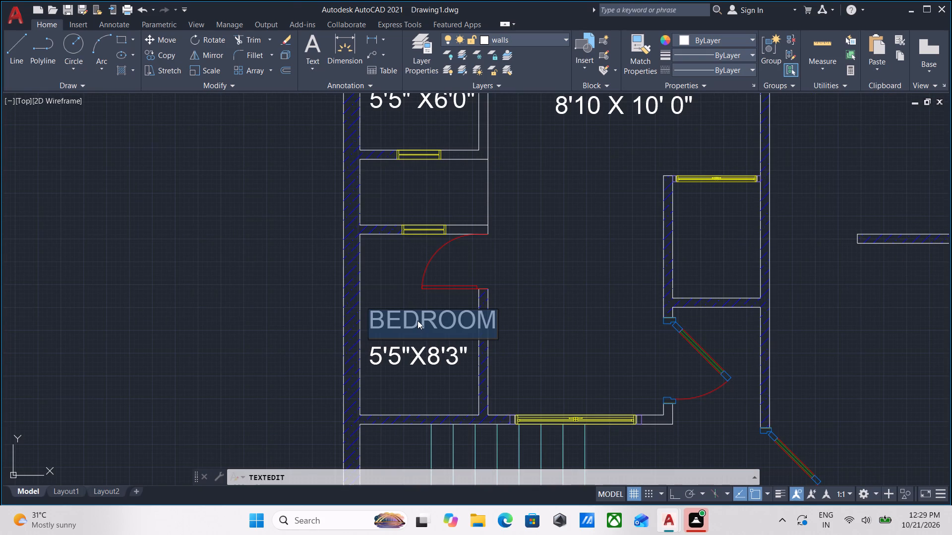
type("TOI")
type("LET")
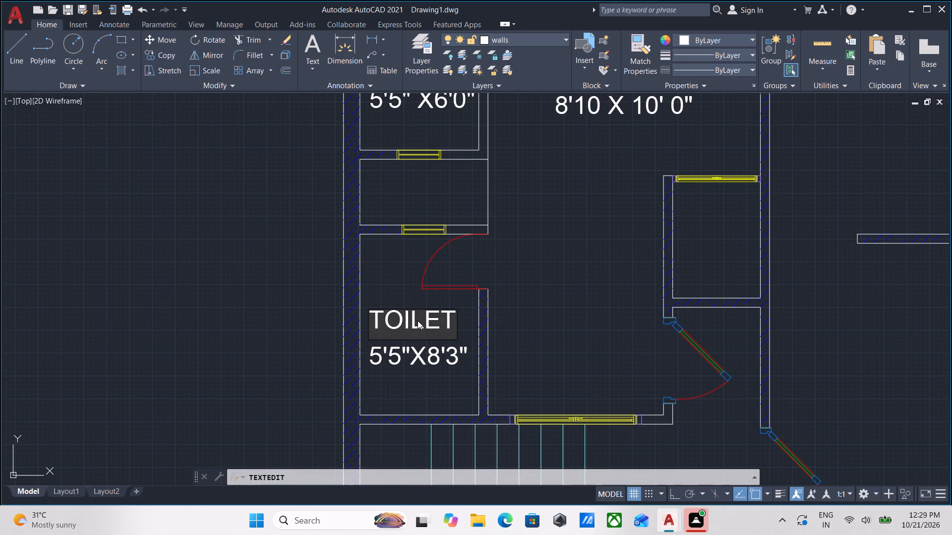
key("Return")
key("Return")
scroll(414, 378, "up", 2)
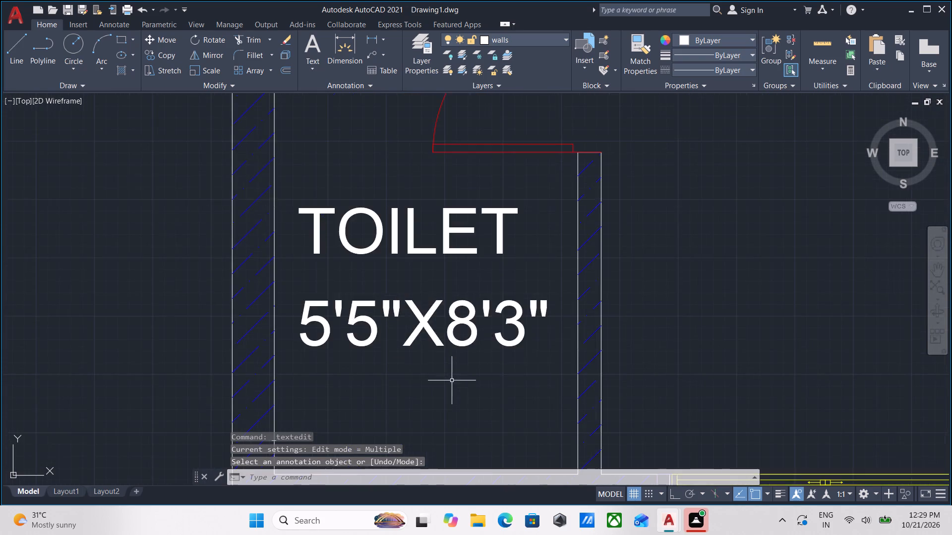
scroll(455, 380, "down", 2)
middle_click_drag(455, 380, 338, 380)
scroll(355, 377, "down", 1)
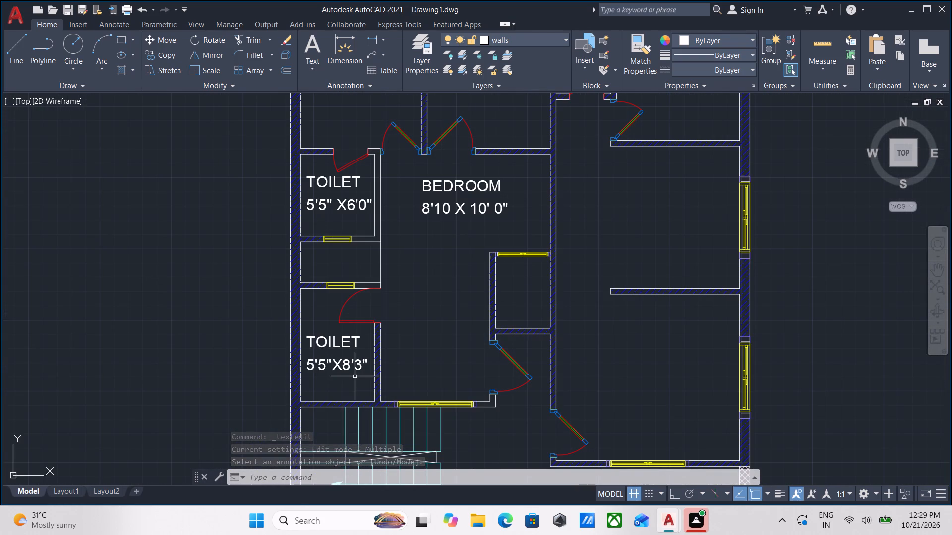
Change the copied BEDROOM label in the central room east of the toilets to KITCHEN.
scroll(355, 376, "up", 2)
scroll(355, 376, "down", 1)
middle_click_drag(356, 374, 358, 350)
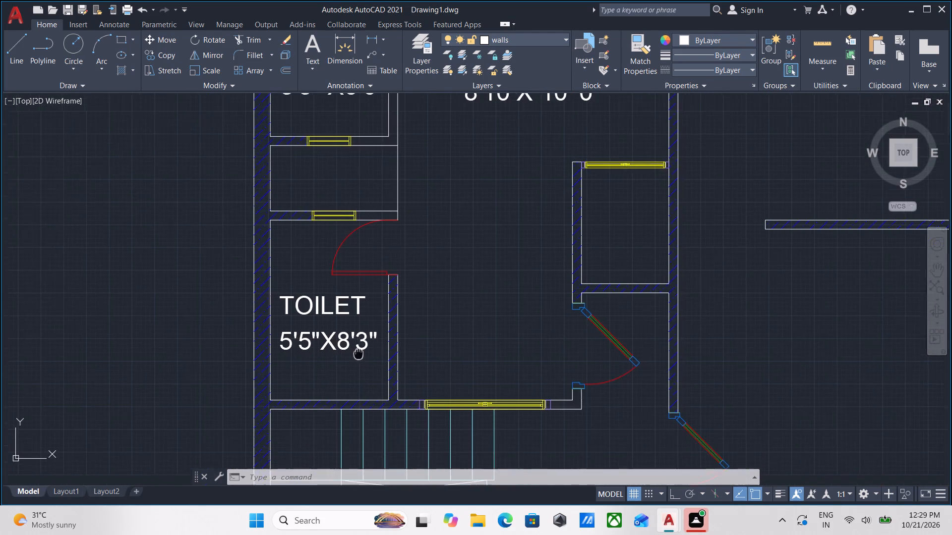
middle_click_drag(358, 350, 359, 347)
scroll(359, 347, "down", 1)
middle_click_drag(359, 347, 371, 337)
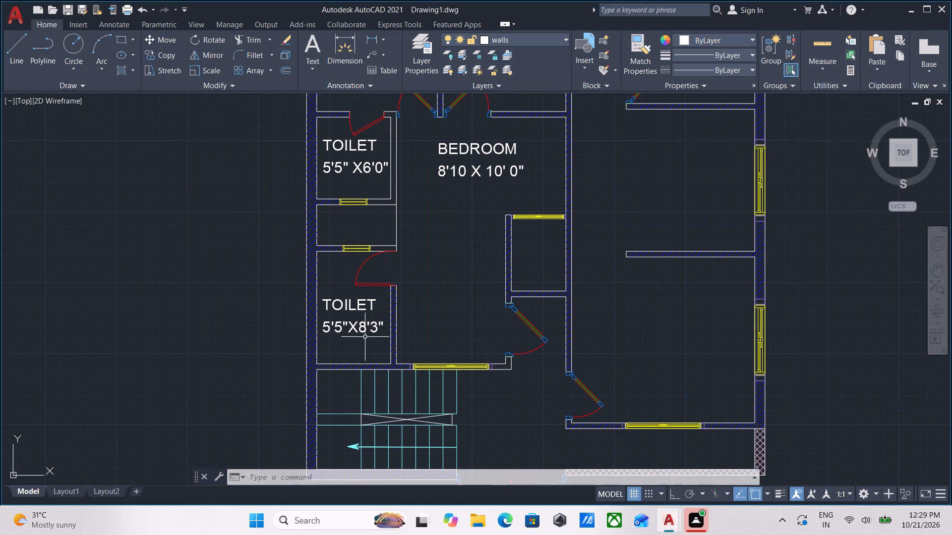
middle_click_drag(361, 339, 327, 359)
middle_click_drag(334, 351, 316, 404)
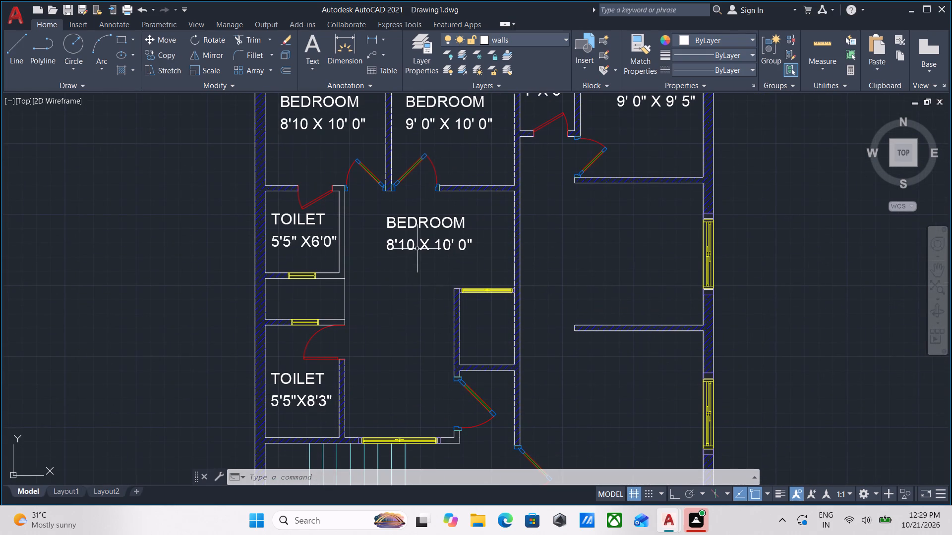
scroll(417, 249, "down", 1)
middle_click_drag(412, 265, 404, 282)
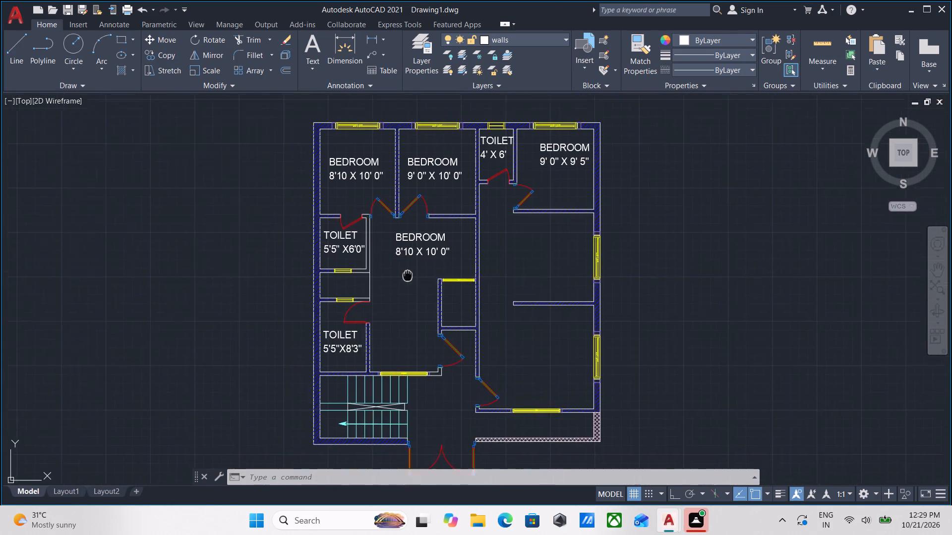
middle_click_drag(404, 282, 362, 339)
scroll(377, 300, "up", 1)
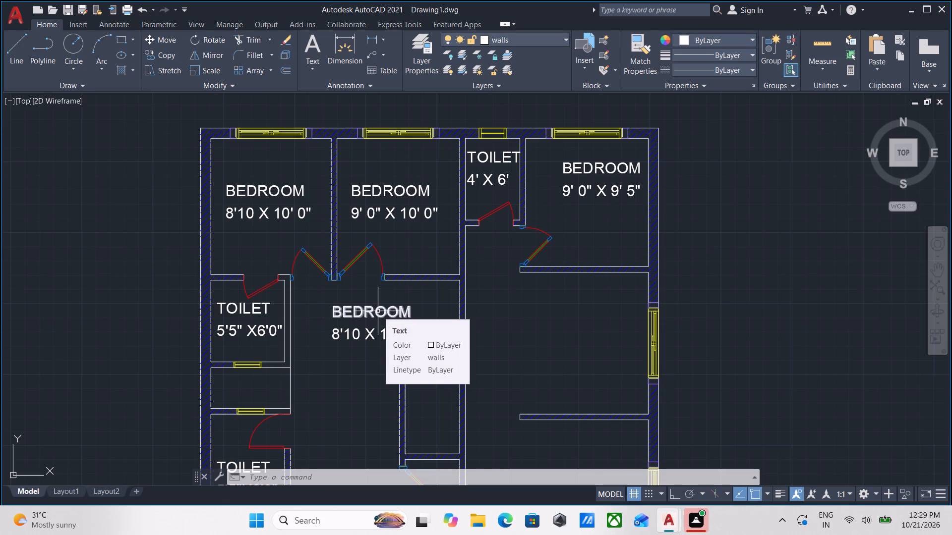
double_click(377, 311)
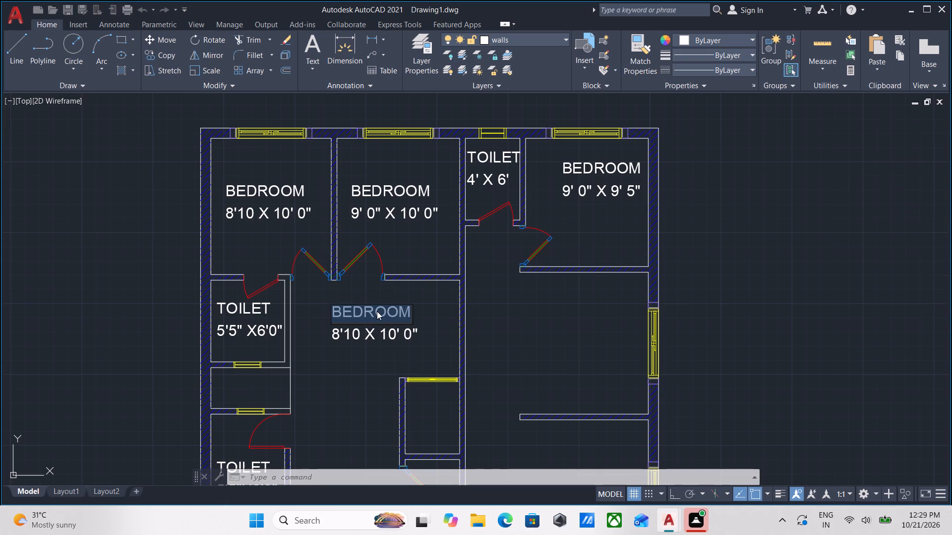
type("KIT")
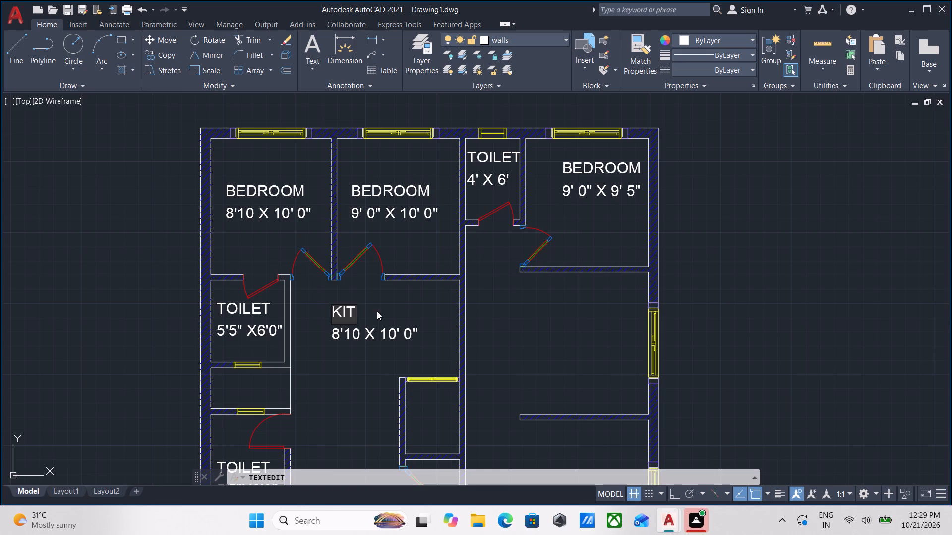
type("CH")
key("e")
key("n")
key("Return")
key("Return")
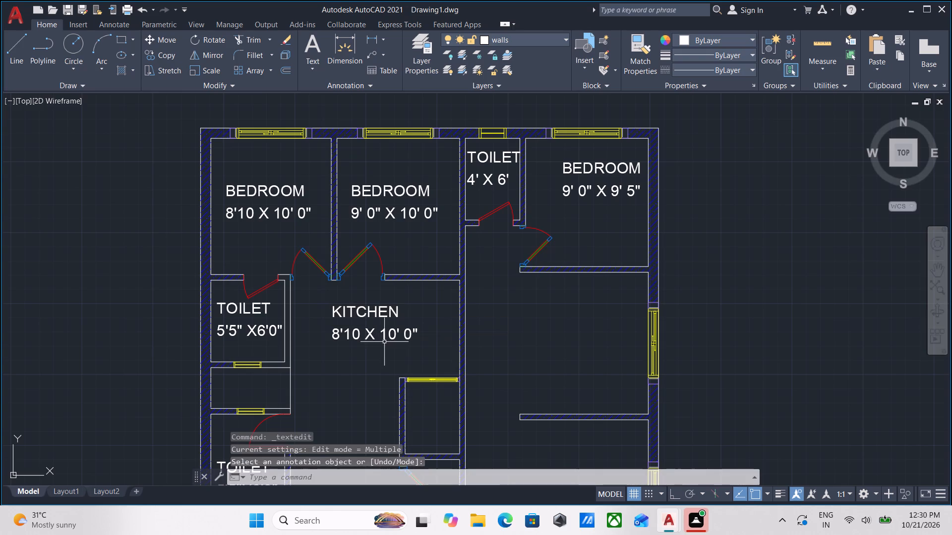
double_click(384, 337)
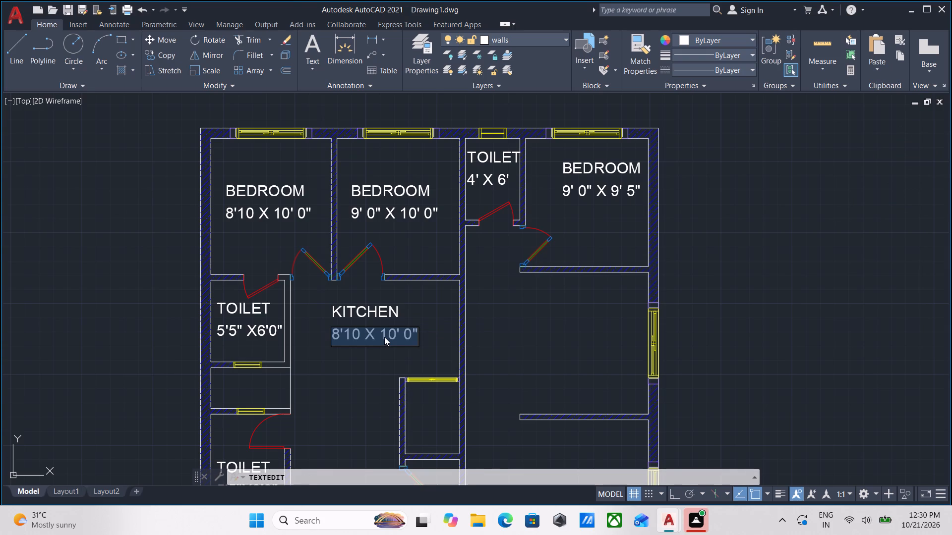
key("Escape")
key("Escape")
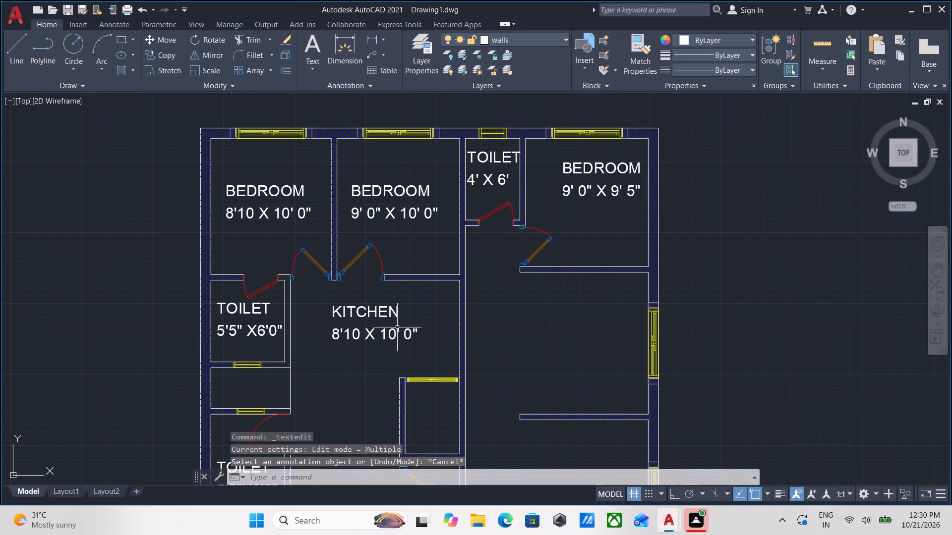
Measure the kitchen's interior width and length.
type("MEA")
key("Return")
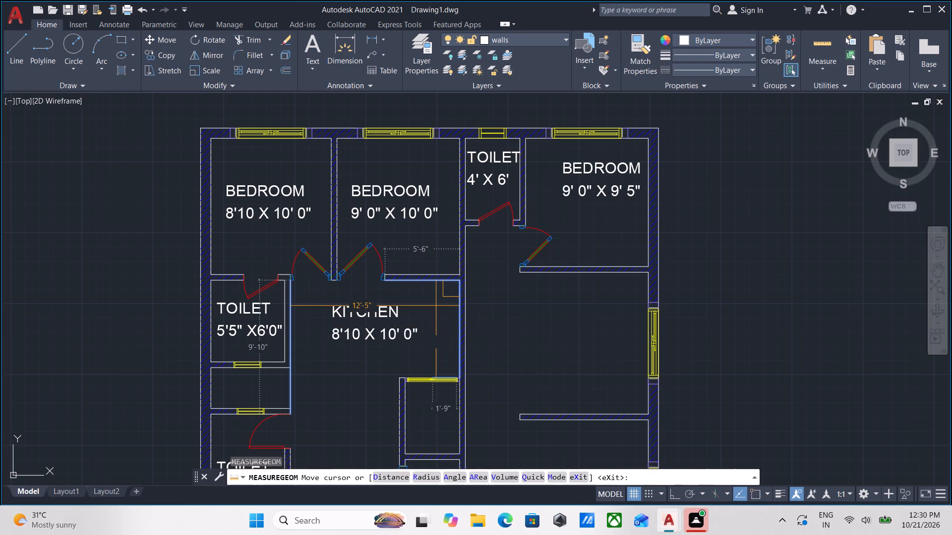
scroll(435, 321, "up", 1)
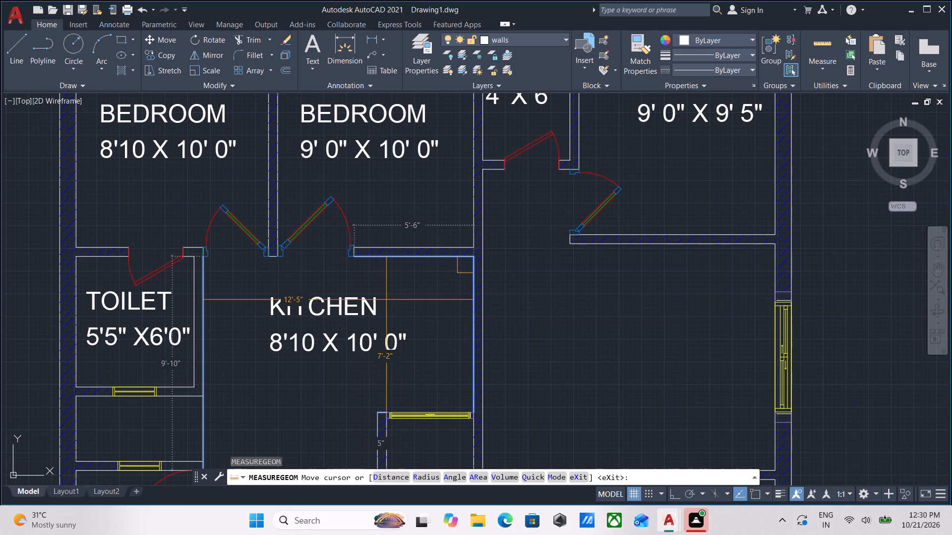
key("Escape")
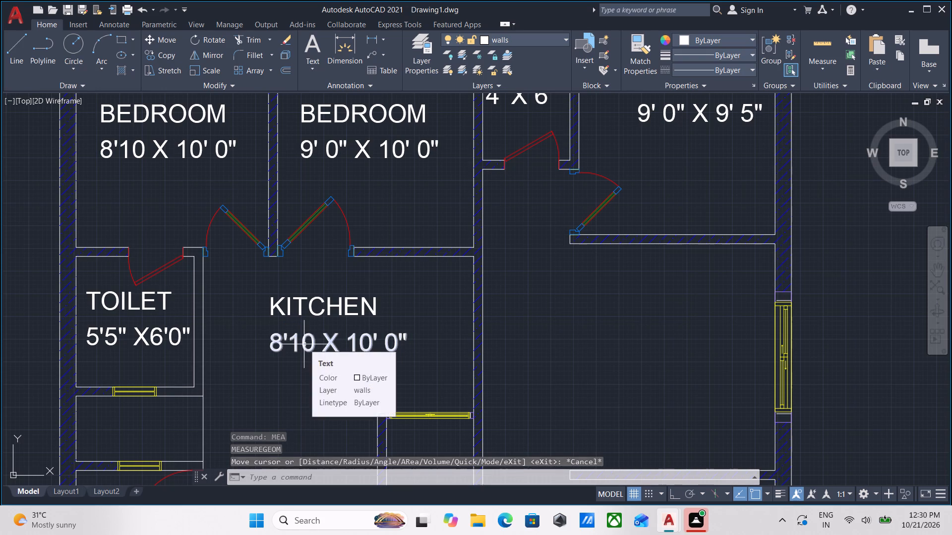
middle_click_drag(380, 328, 389, 307)
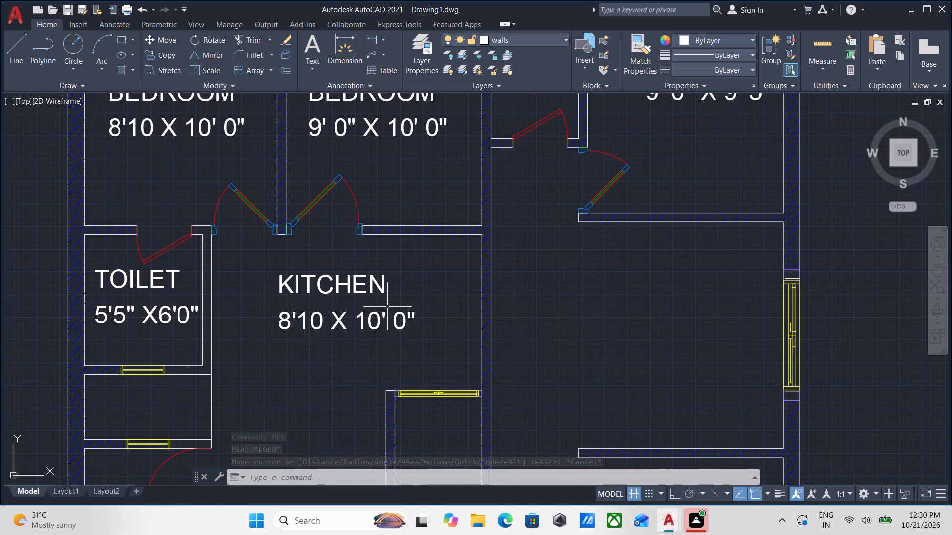
type("MEA")
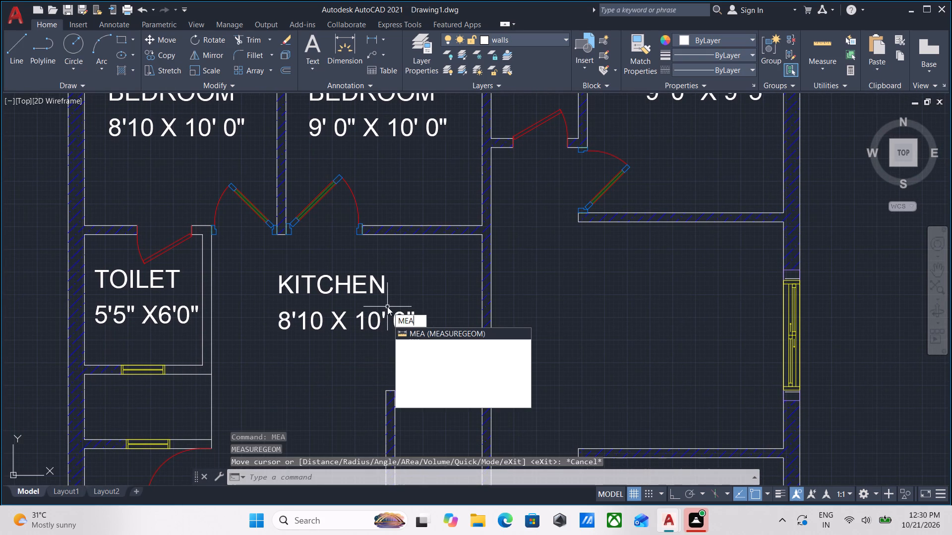
key("Return")
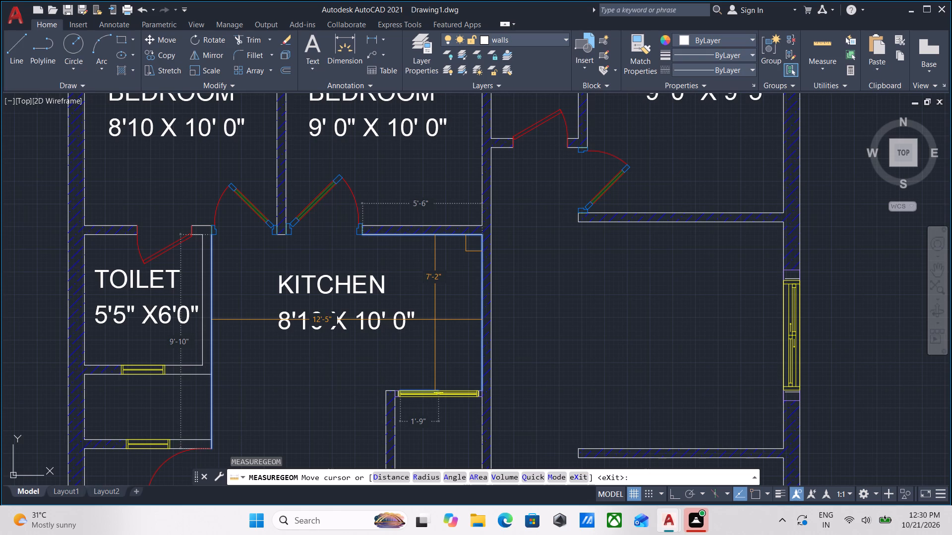
key("Escape")
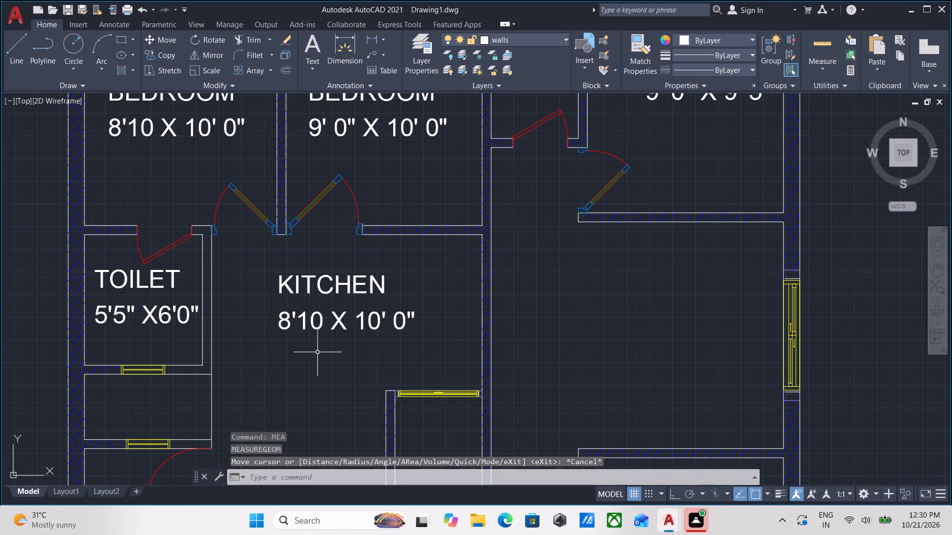
Change the copied size line under the KITCHEN label to 9' 0" X 7' 2".
double_click(301, 320)
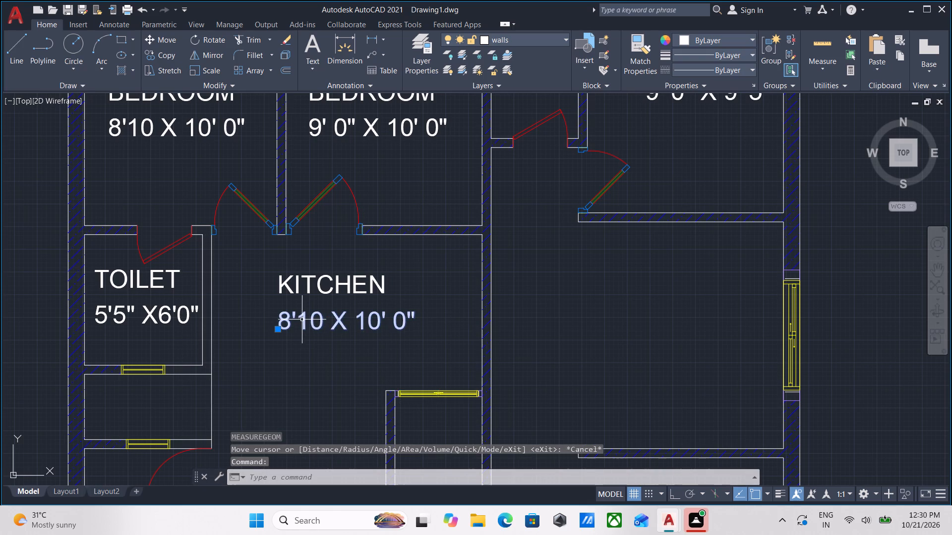
double_click(306, 320)
left_click(314, 320)
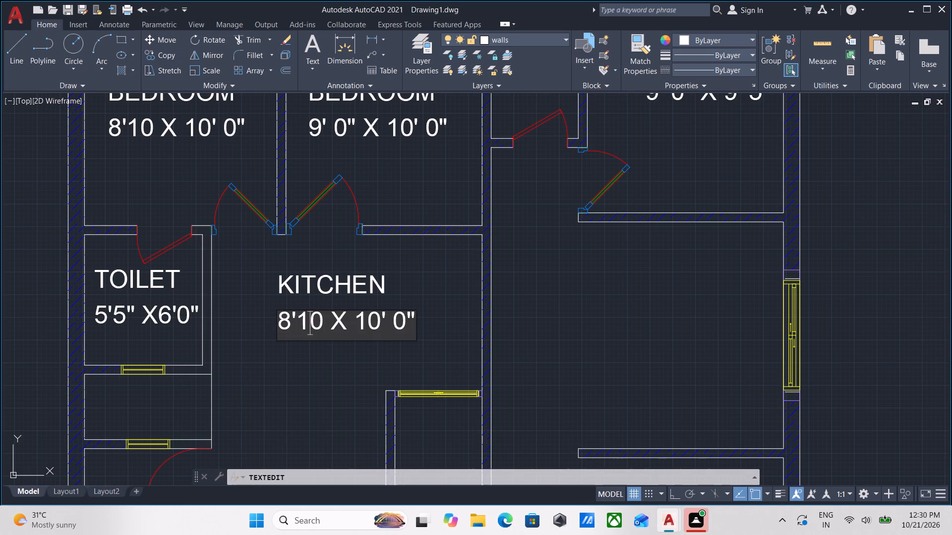
left_click(328, 321)
key("BackSpace")
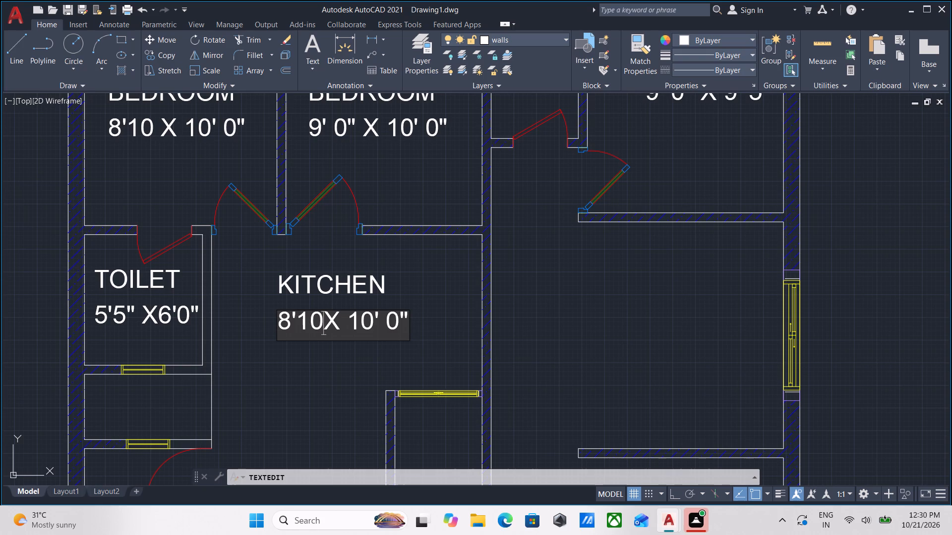
key("BackSpace")
key("BackSpace")
key("BackSpace")
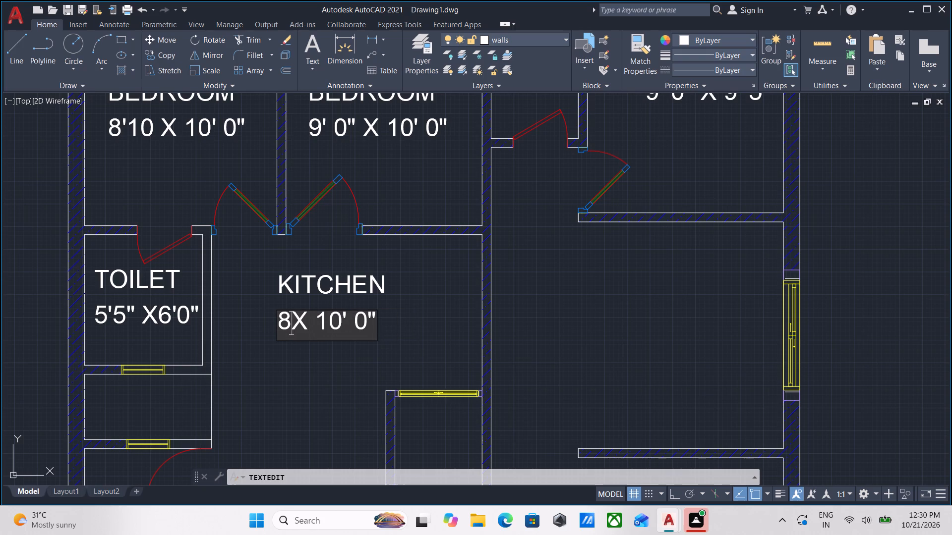
key("BackSpace")
type("9'")
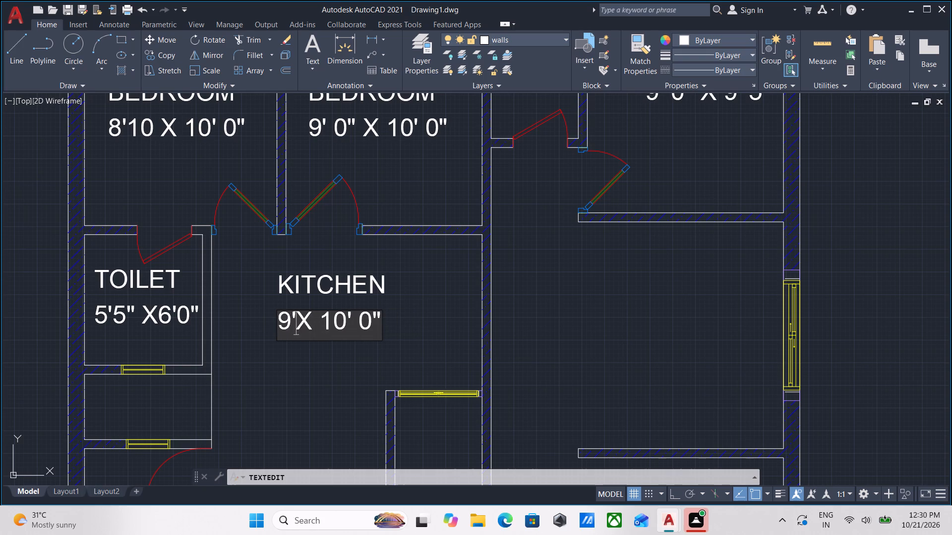
key("space")
type("0")
key("shift+quotedbl")
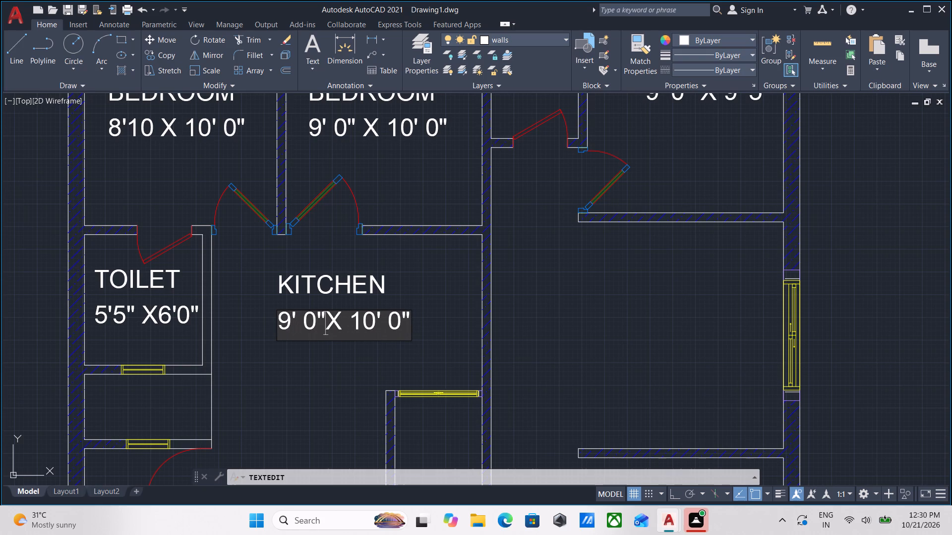
key("space")
left_click(392, 322)
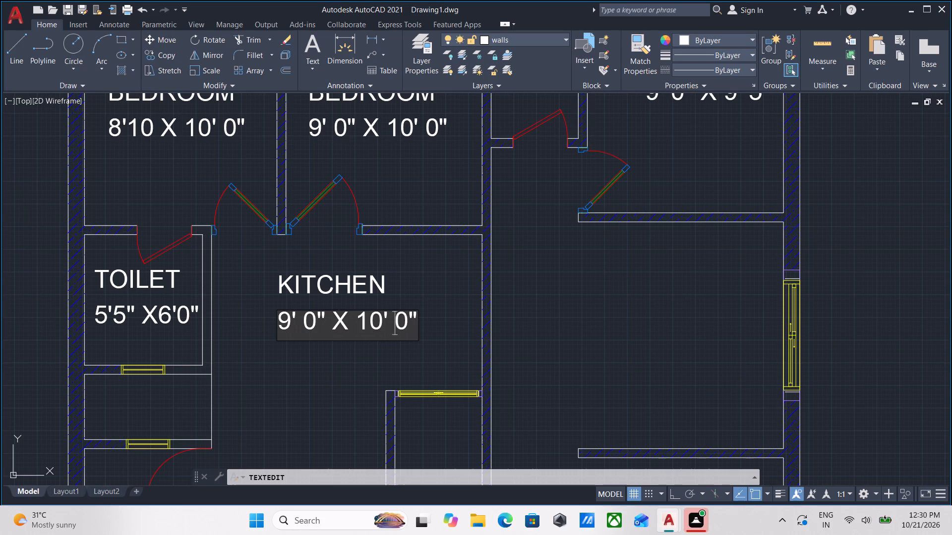
left_click(379, 324)
key("BackSpace")
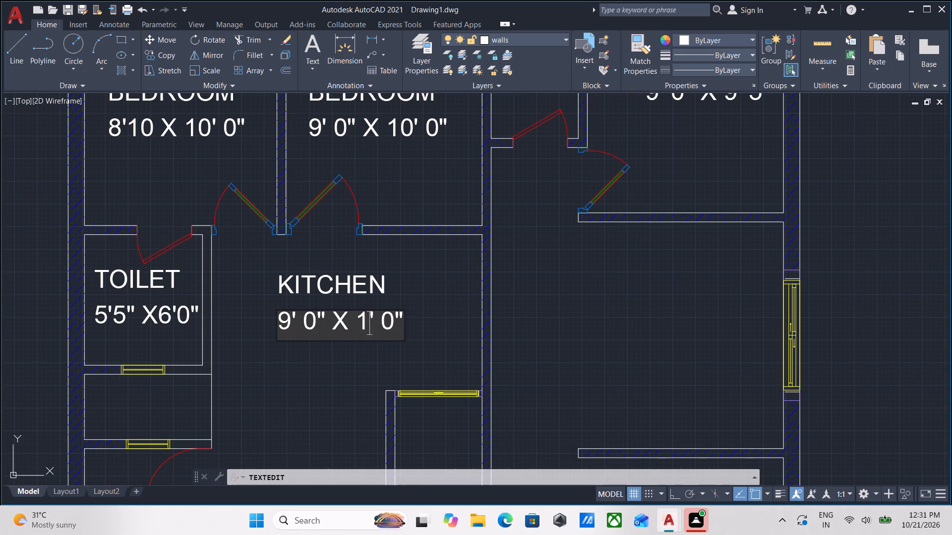
key("BackSpace")
key("7")
left_click(394, 321)
key("BackSpace")
key("2")
key("Return")
key("Return")
Copy the KITCHEN label and its size line into the open area south of the kitchen, east of the southwest toilet.
scroll(264, 353, "down", 2)
middle_click_drag(290, 341, 317, 322)
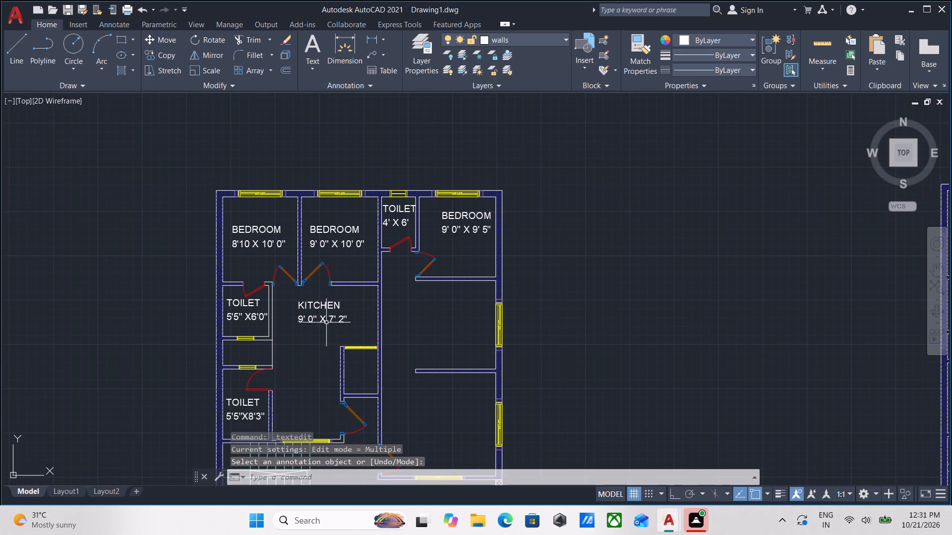
scroll(290, 301, "up", 2)
scroll(386, 324, "up", 2)
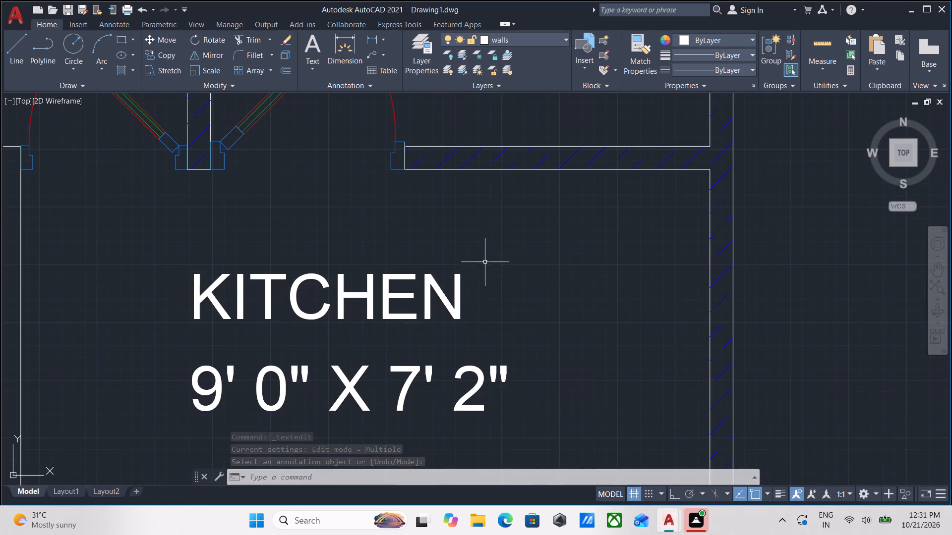
left_click(492, 252)
left_click(249, 399)
scroll(249, 399, "down", 2)
middle_click_drag(249, 399, 300, 337)
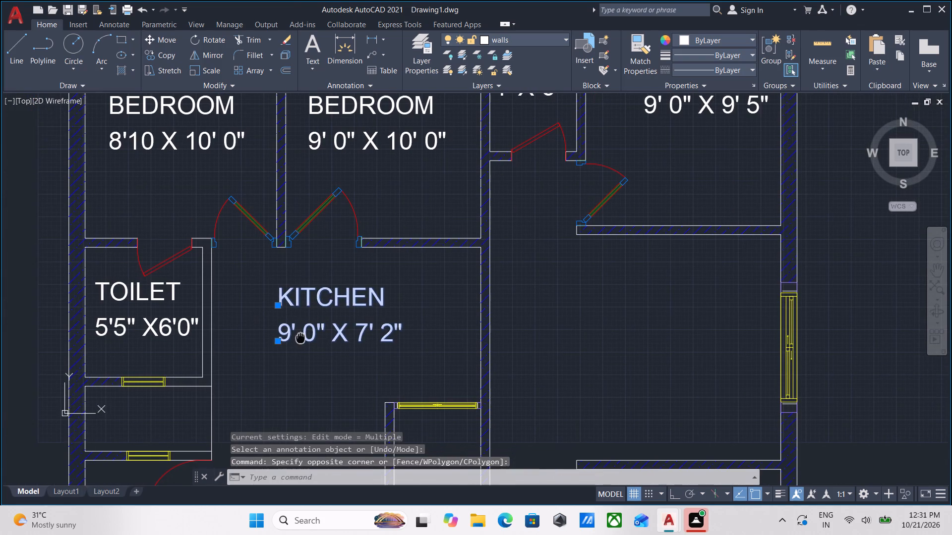
type("CO")
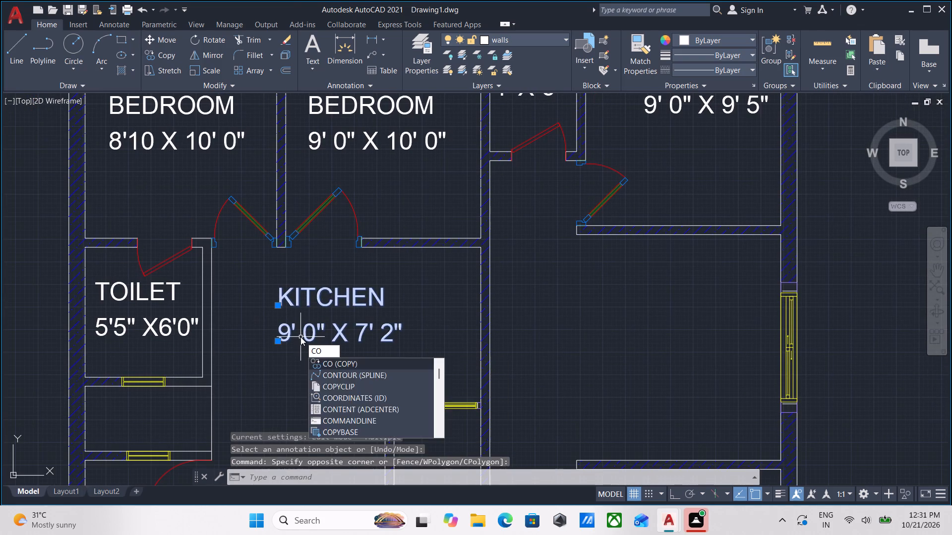
key("Return")
scroll(288, 303, "up", 3)
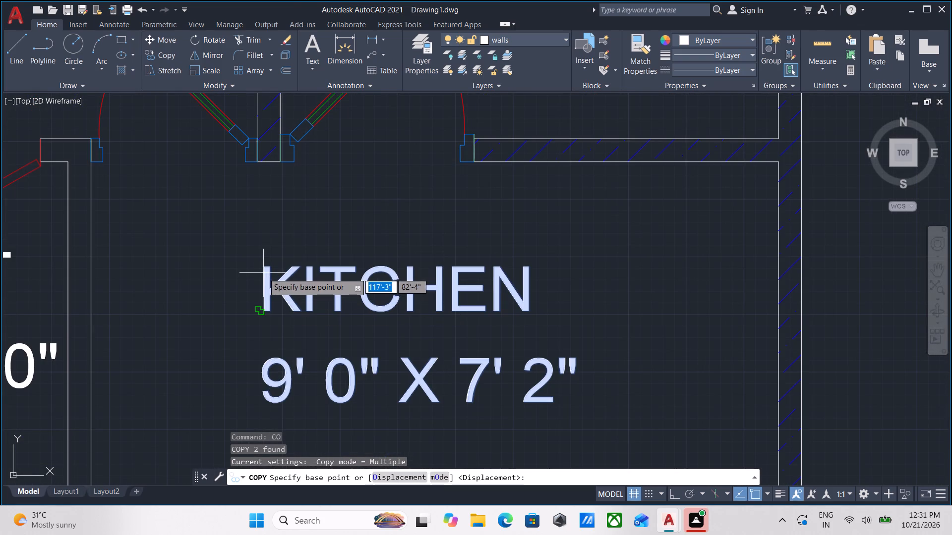
left_click(263, 272)
scroll(264, 471, "down", 3)
middle_click_drag(264, 471, 318, 203)
scroll(312, 269, "down", 3)
middle_click_drag(304, 312, 321, 200)
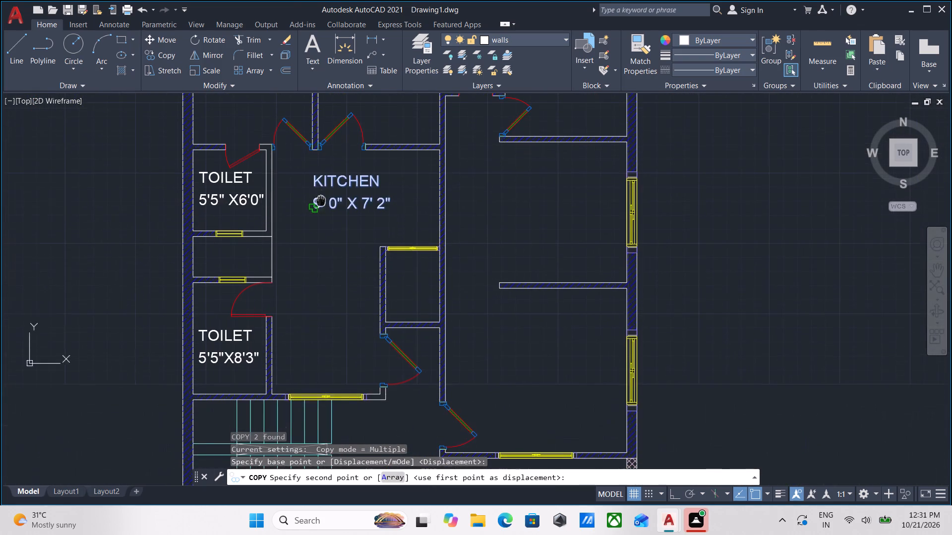
scroll(307, 269, "up", 2)
middle_click_drag(297, 311, 382, 270)
scroll(369, 276, "down", 1)
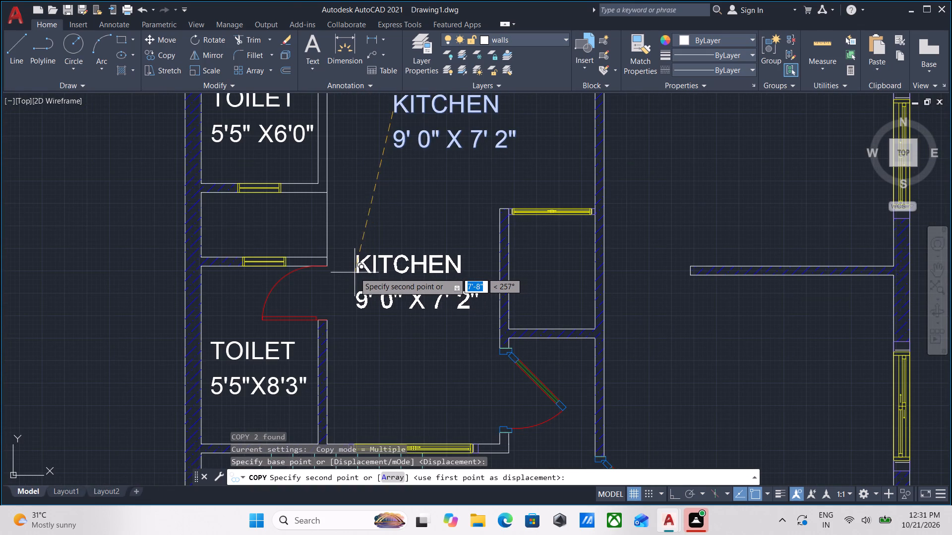
left_click(360, 272)
scroll(491, 242, "down", 3)
middle_click_drag(488, 261, 479, 307)
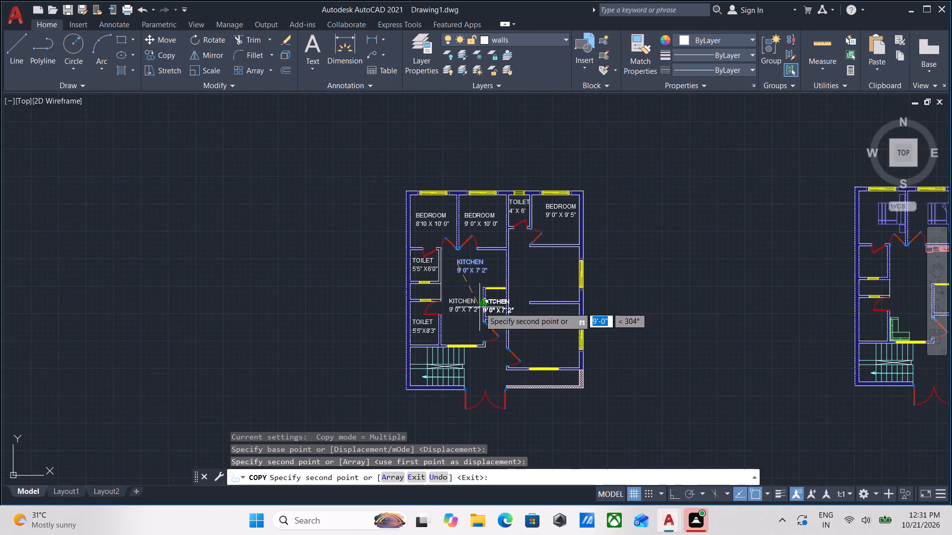
scroll(480, 310, "up", 3)
key("Escape")
Measure the interior width and length of the open area south of the kitchen.
scroll(413, 284, "up", 2)
scroll(408, 292, "down", 1)
middle_click_drag(408, 292, 408, 291)
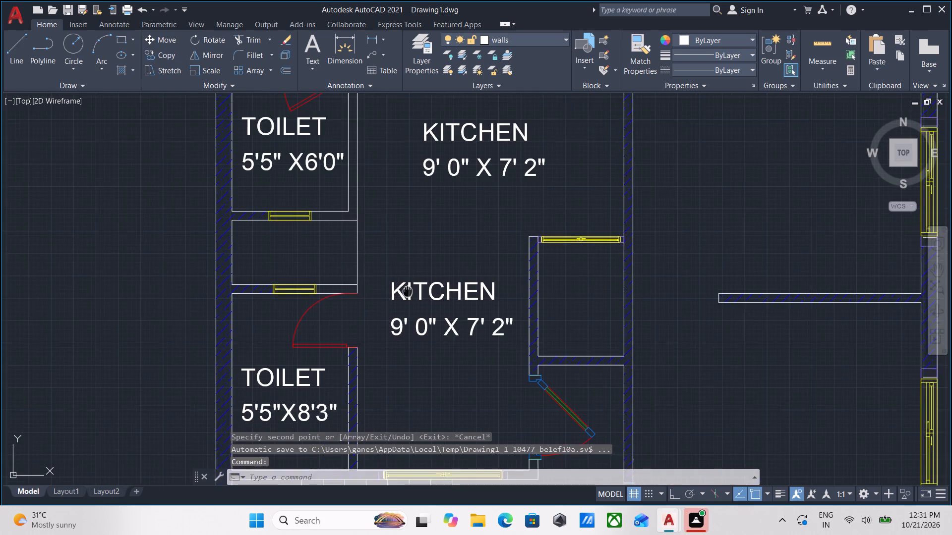
middle_click_drag(408, 291, 409, 266)
scroll(409, 265, "down", 2)
middle_click_drag(409, 265, 413, 258)
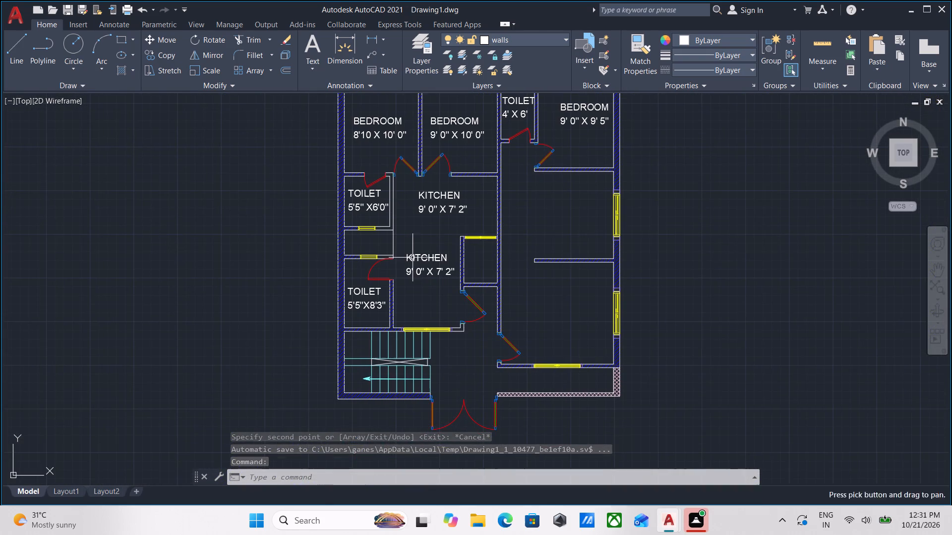
scroll(415, 262, "up", 2)
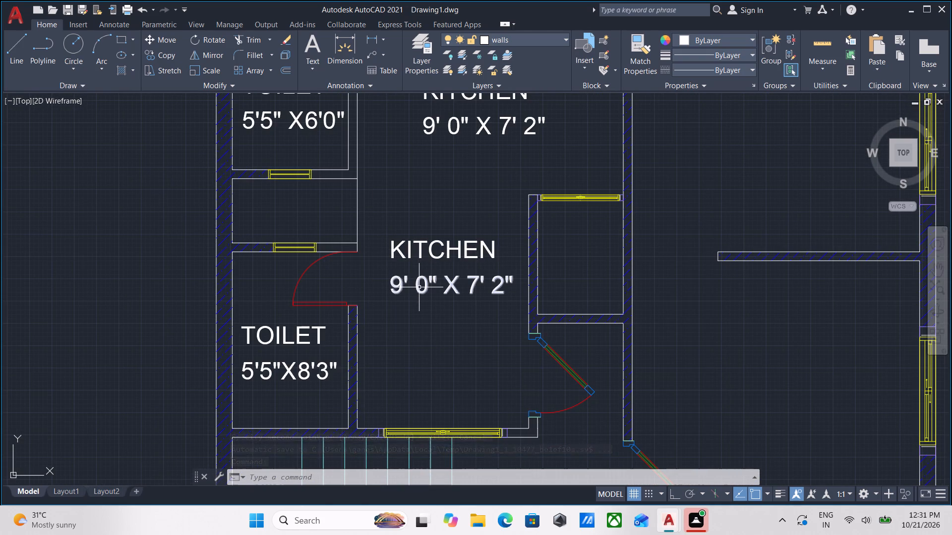
key("m")
type("EA")
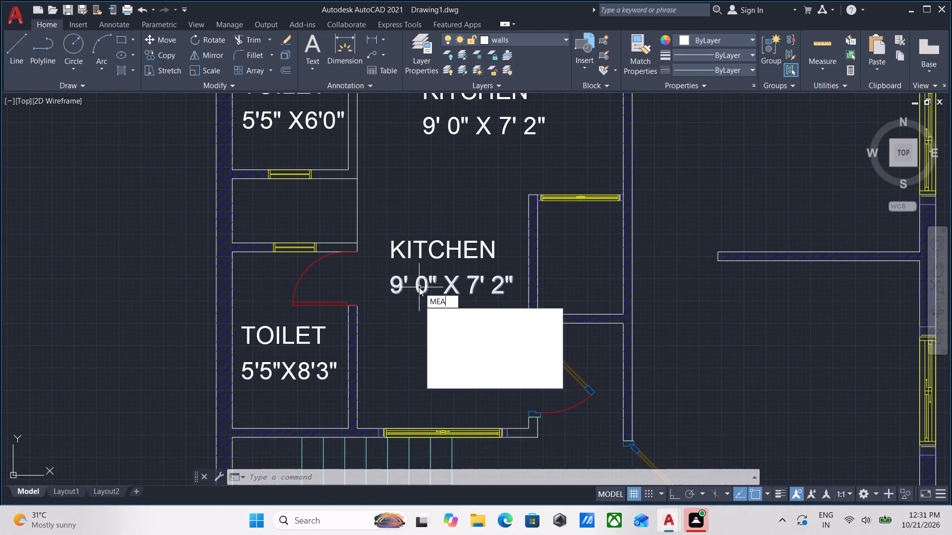
key("Return")
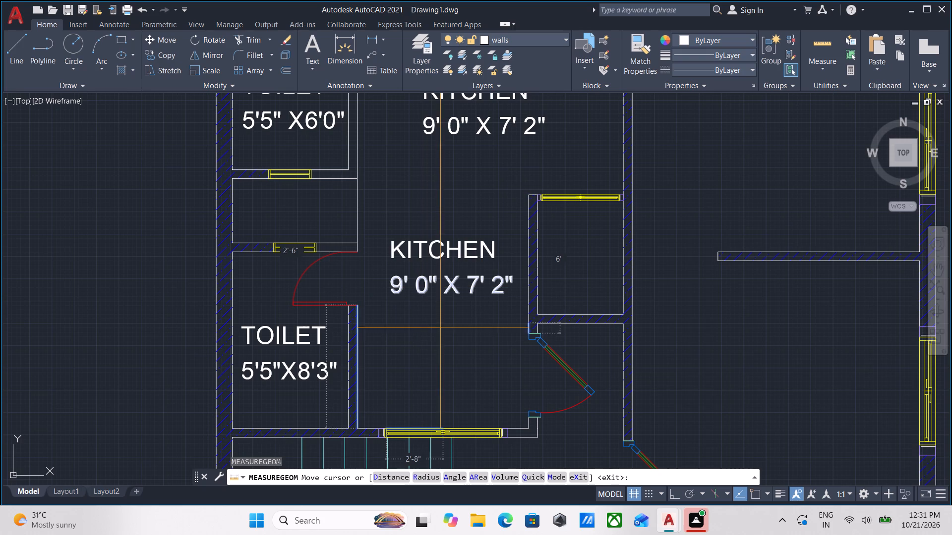
scroll(440, 324, "down", 1)
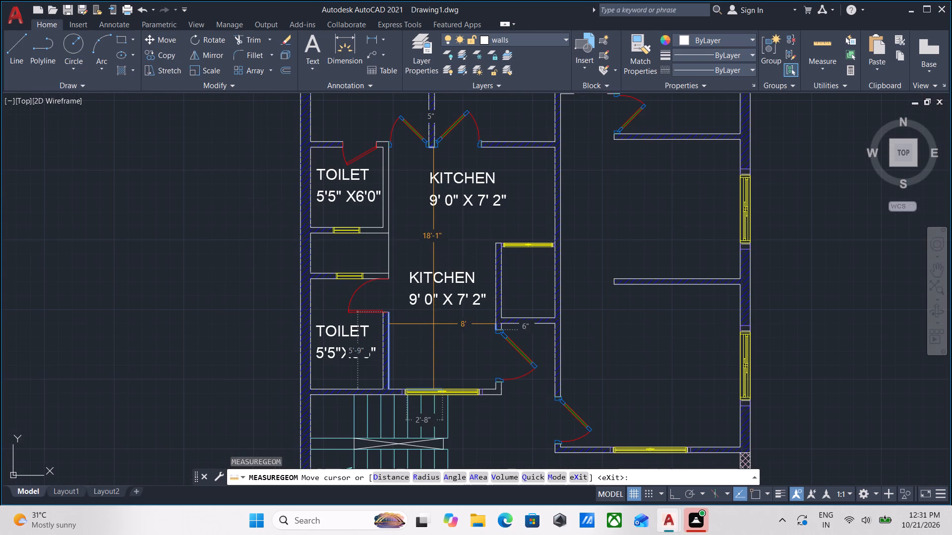
scroll(433, 324, "up", 1)
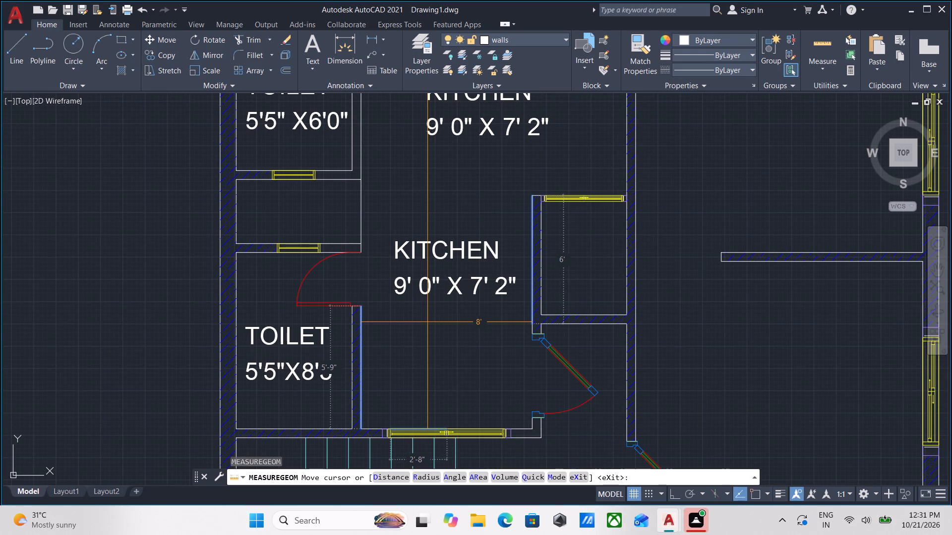
scroll(427, 322, "down", 2)
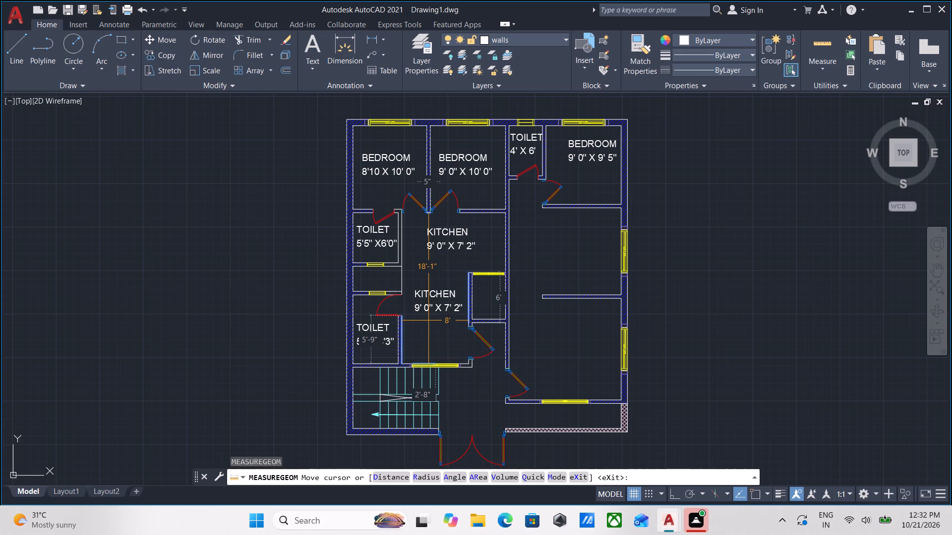
scroll(428, 321, "up", 1)
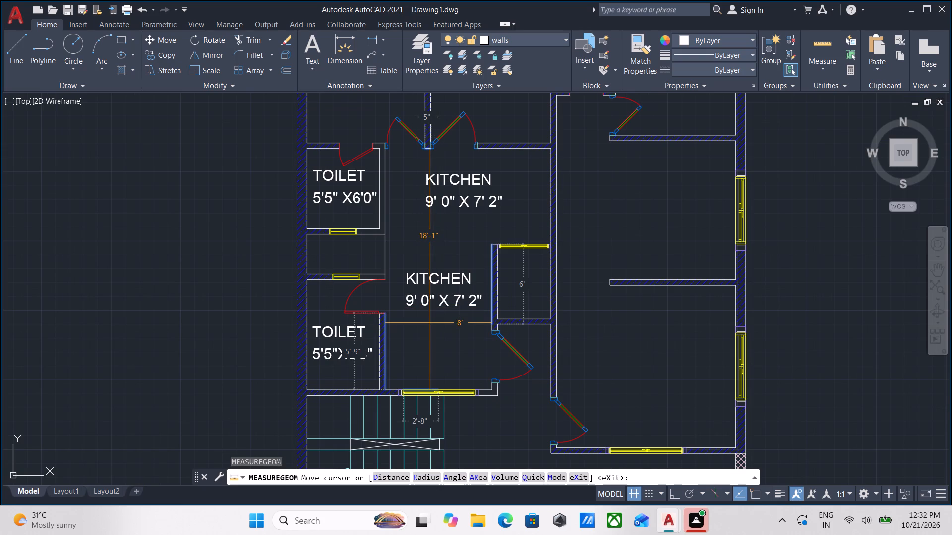
key("Escape")
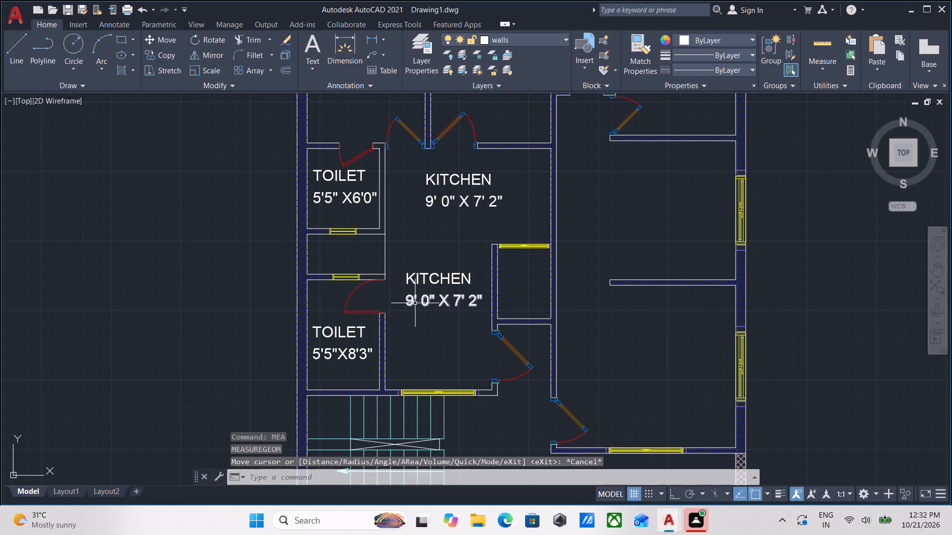
Change the copied size line in the area south of the kitchen to 8' 0" X 18' 2".
scroll(419, 304, "up", 3)
triple_click(387, 285)
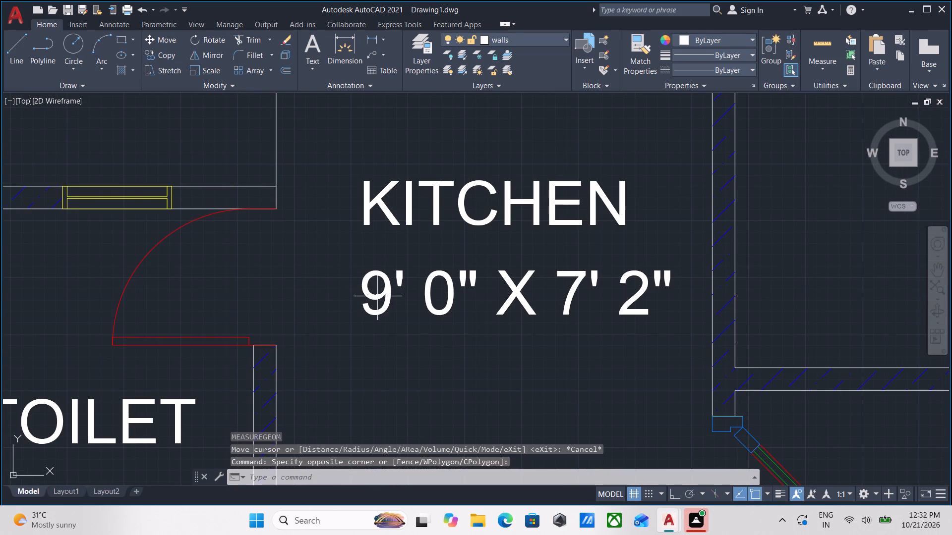
triple_click(370, 296)
triple_click(385, 295)
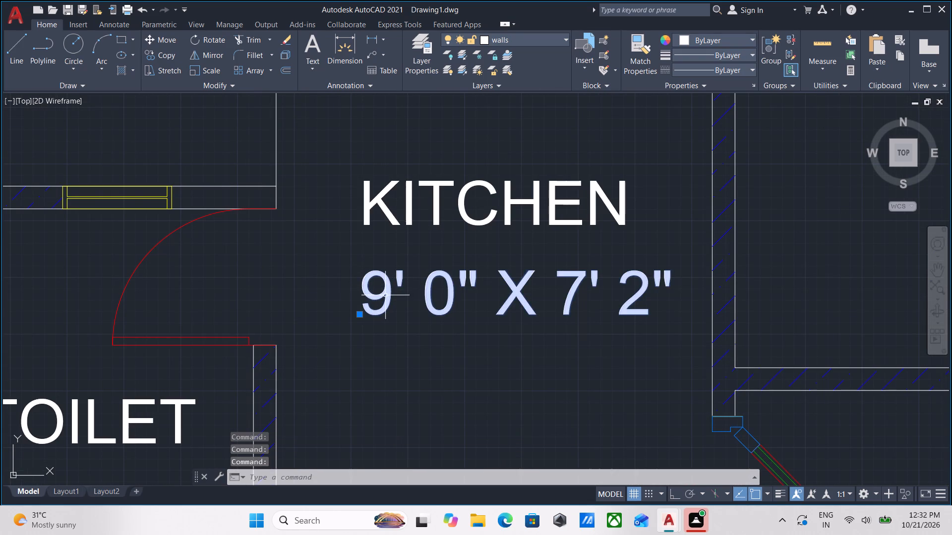
key("BackSpace")
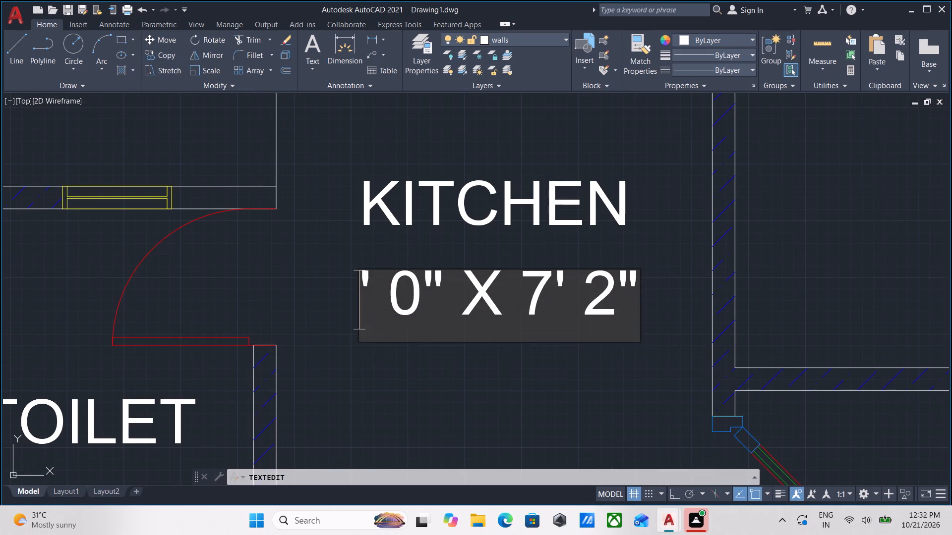
key("8")
key("Return")
key("Return")
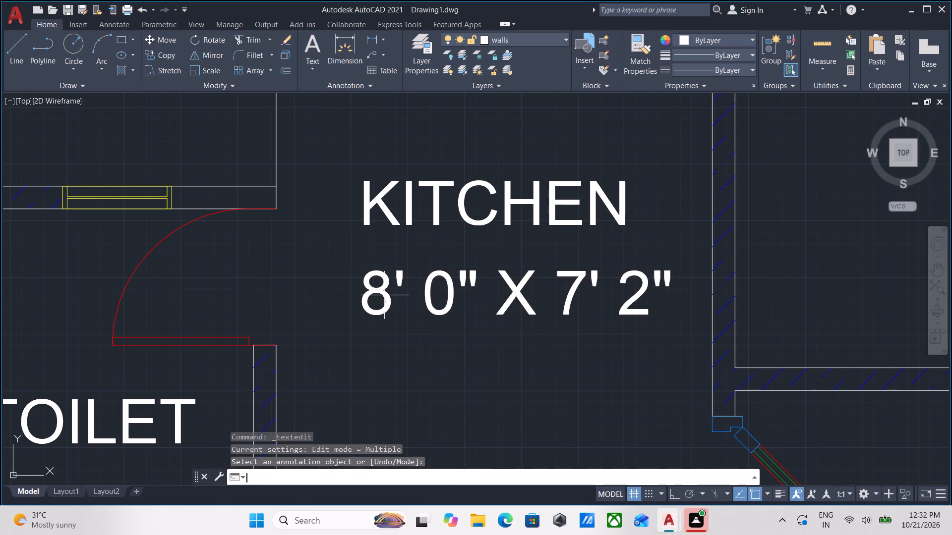
triple_click(579, 280)
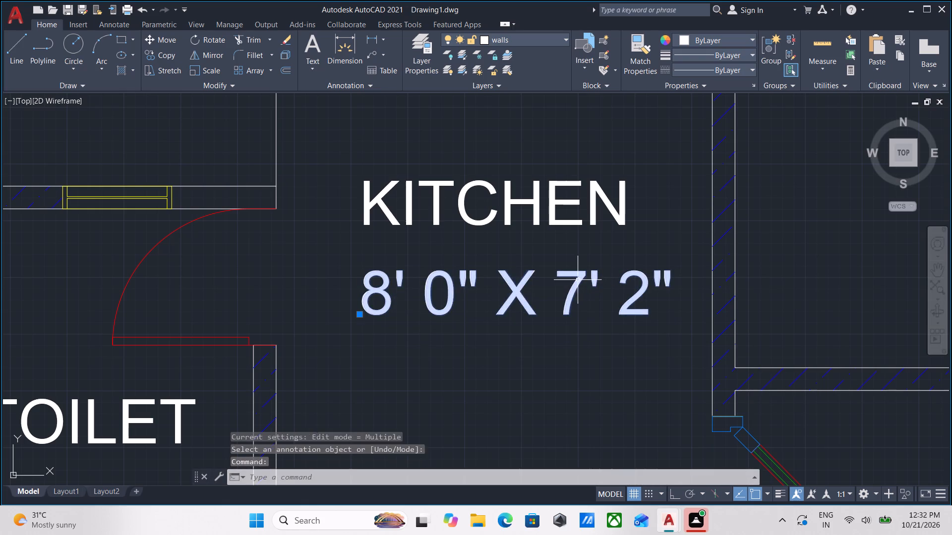
left_click(596, 278)
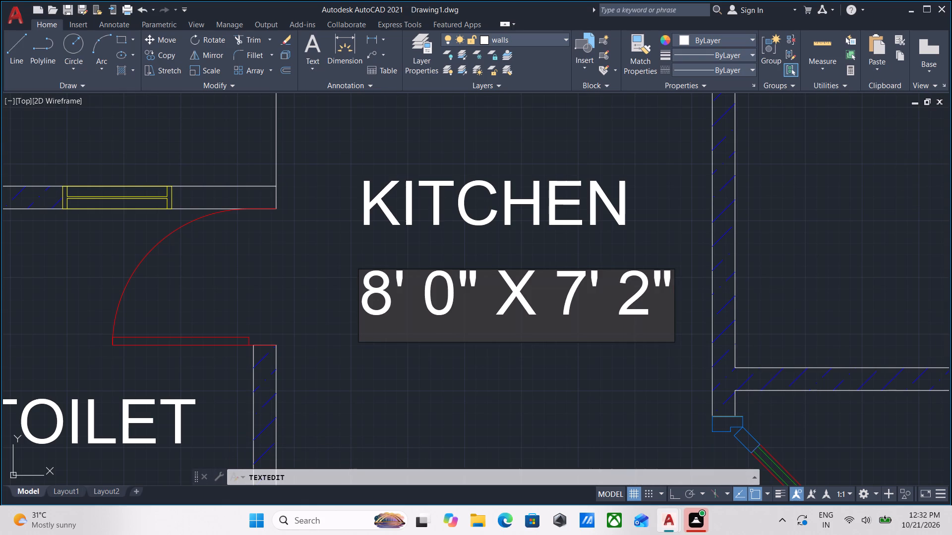
key("BackSpace")
key("BackSpace")
key("1")
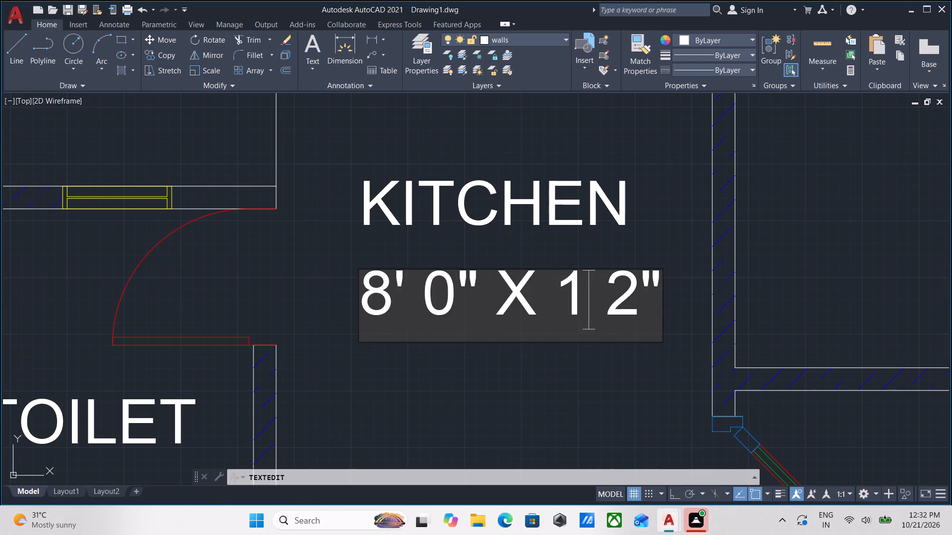
type("8'")
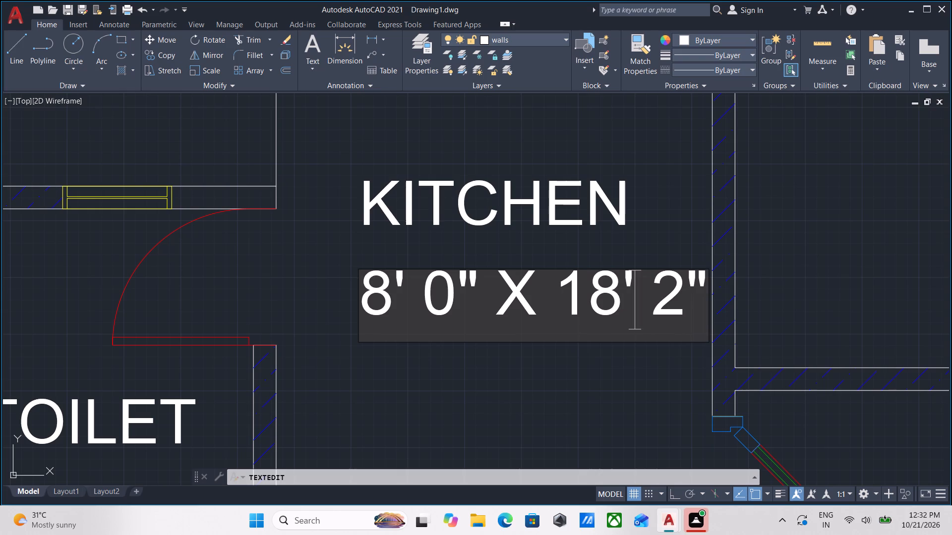
key("Return")
key("Return")
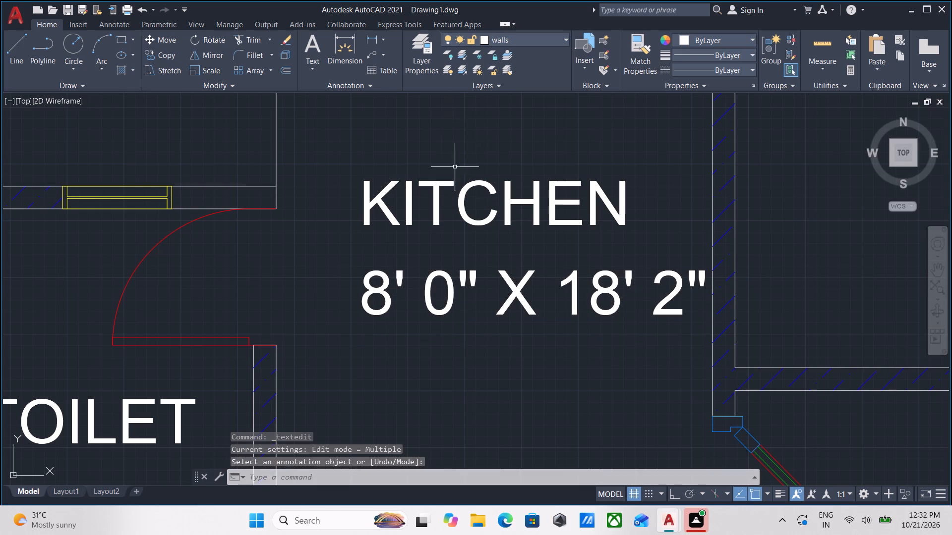
Change the copied KITCHEN label in the open area south of the kitchen to LIV&DINING.
double_click(463, 206)
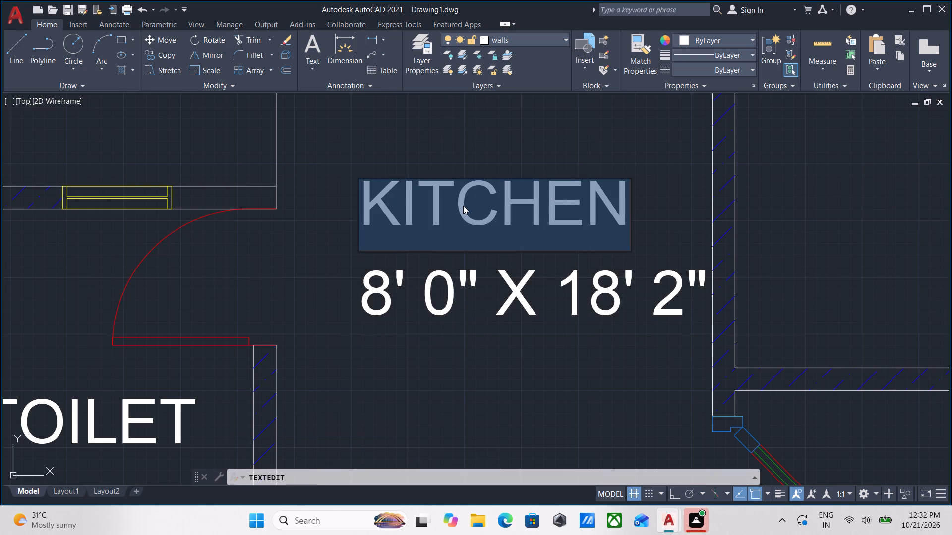
type("LIVING")
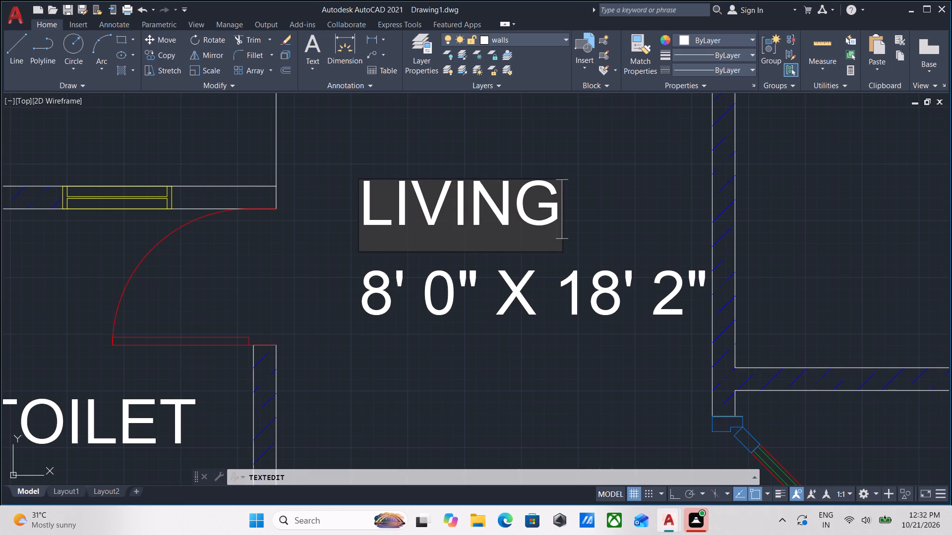
key("space")
key("d")
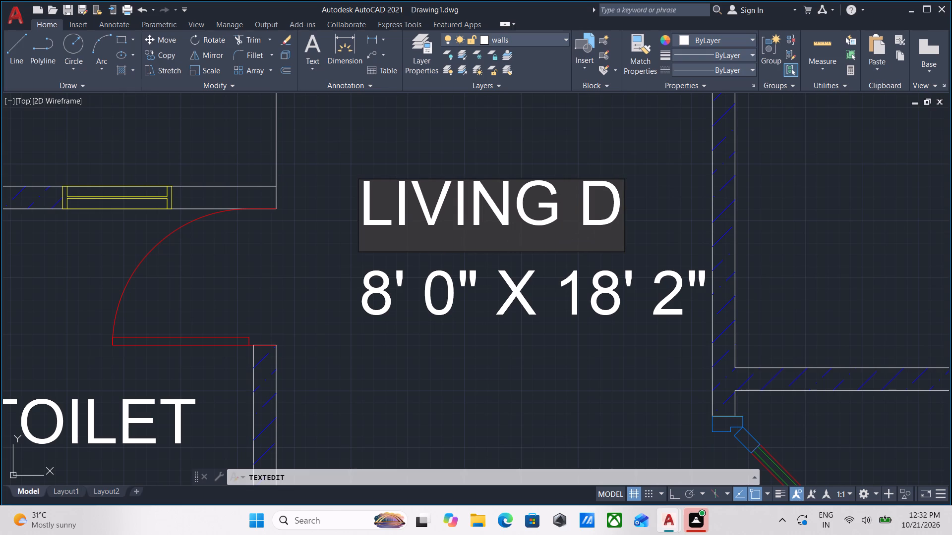
key("BackSpace")
key("BackSpace")
key("BackSpace")
key("BackSpace")
key("BackSpace")
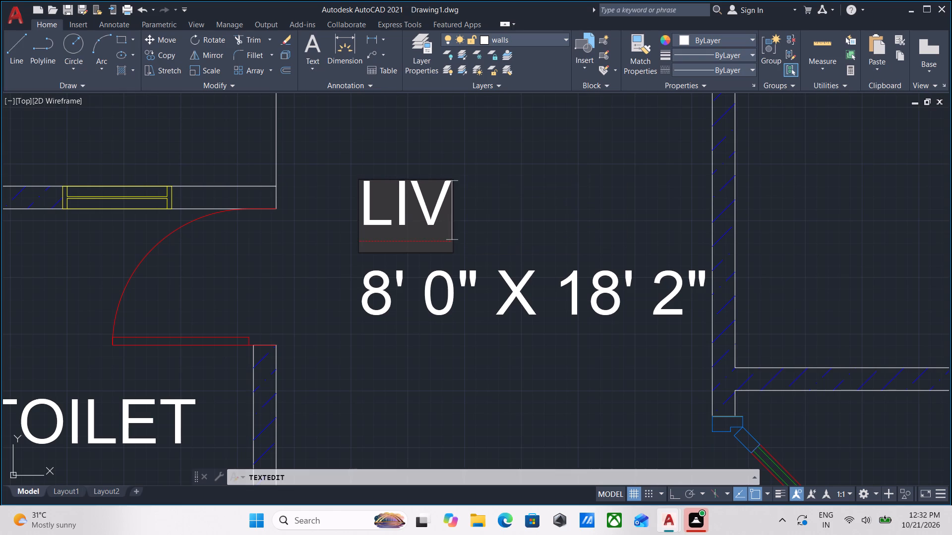
key("BackSpace")
key("BackSpace")
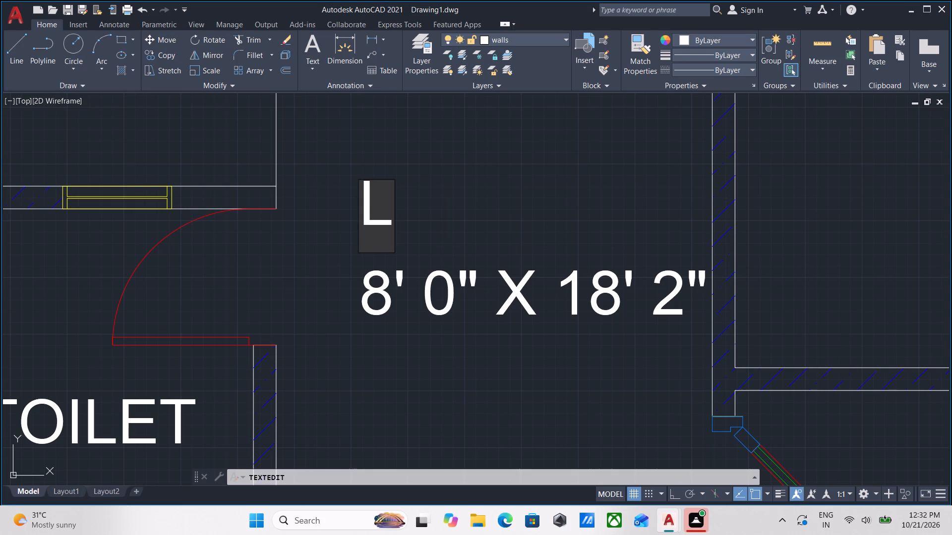
type("IB")
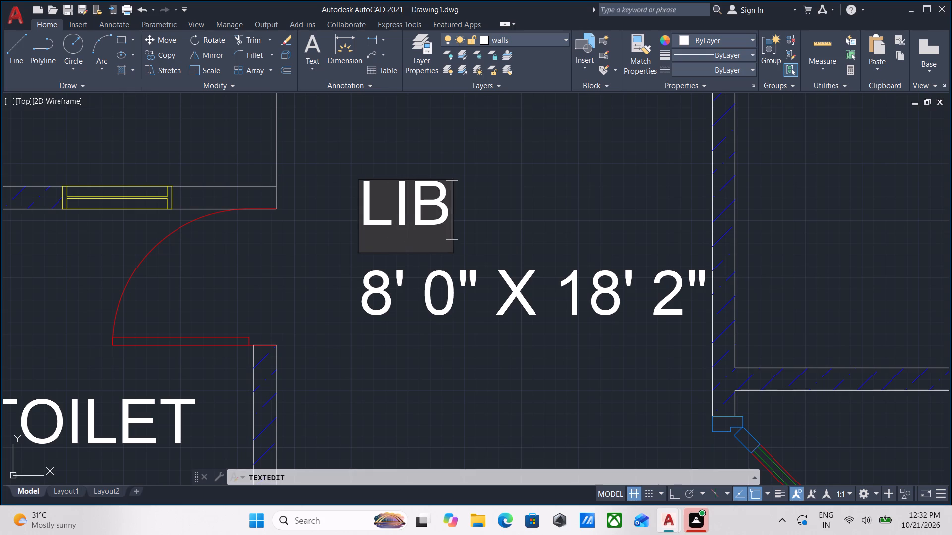
key("BackSpace")
key("v")
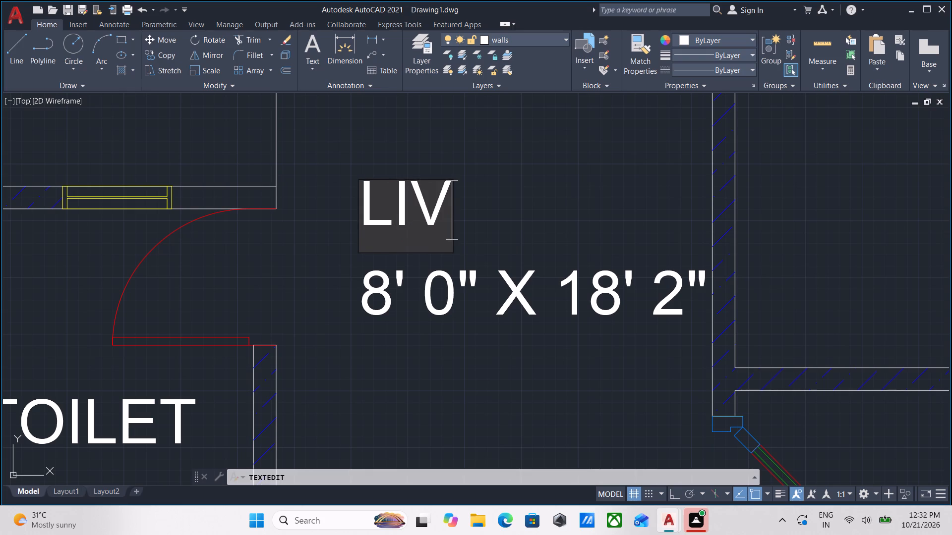
key("ctrl+7")
key("shift+ampersand")
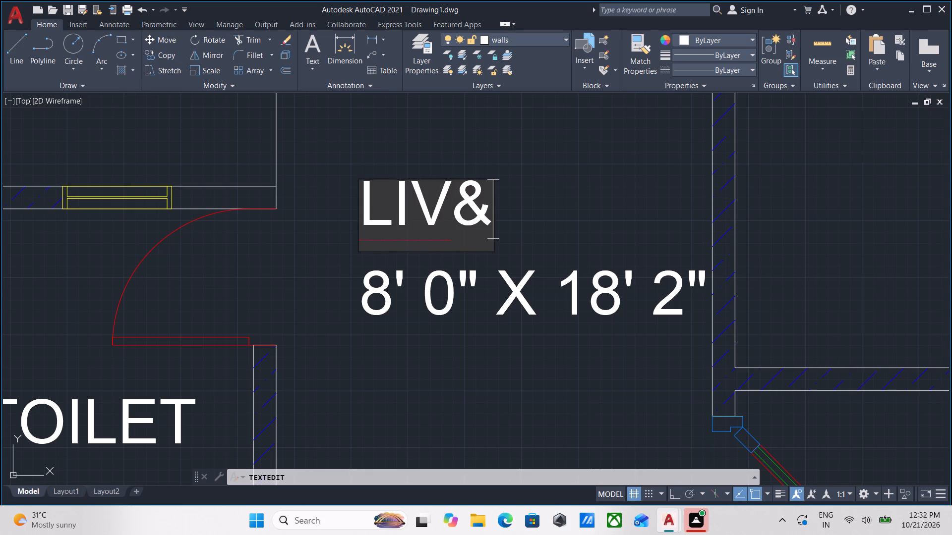
type("DININ")
key("g")
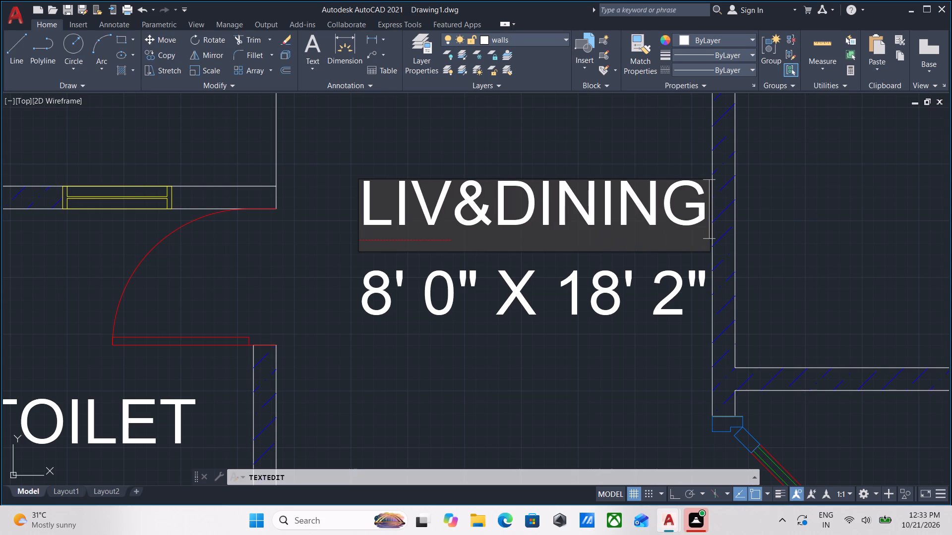
key("Return")
key("Return")
Measure the interior width and length of the living and dining area.
scroll(463, 206, "down", 3)
scroll(487, 227, "up", 1)
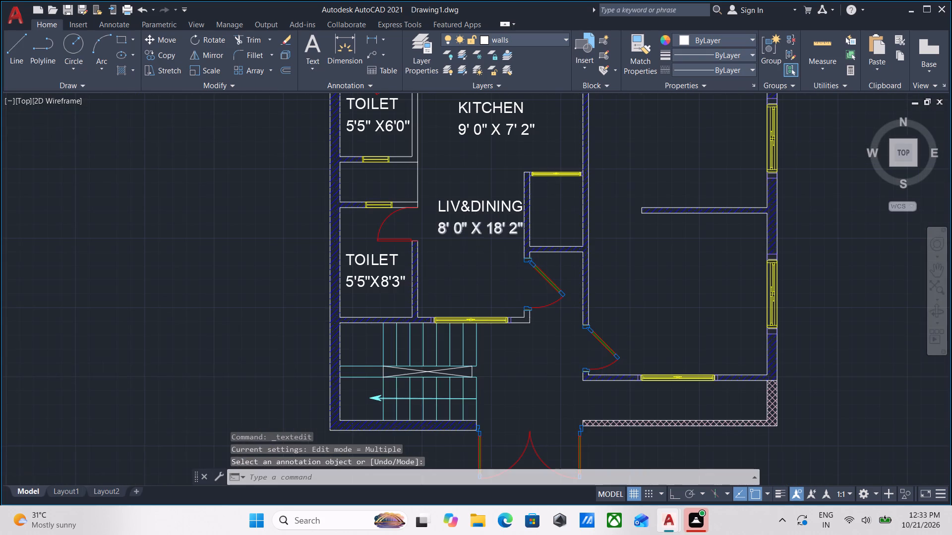
scroll(459, 240, "down", 1)
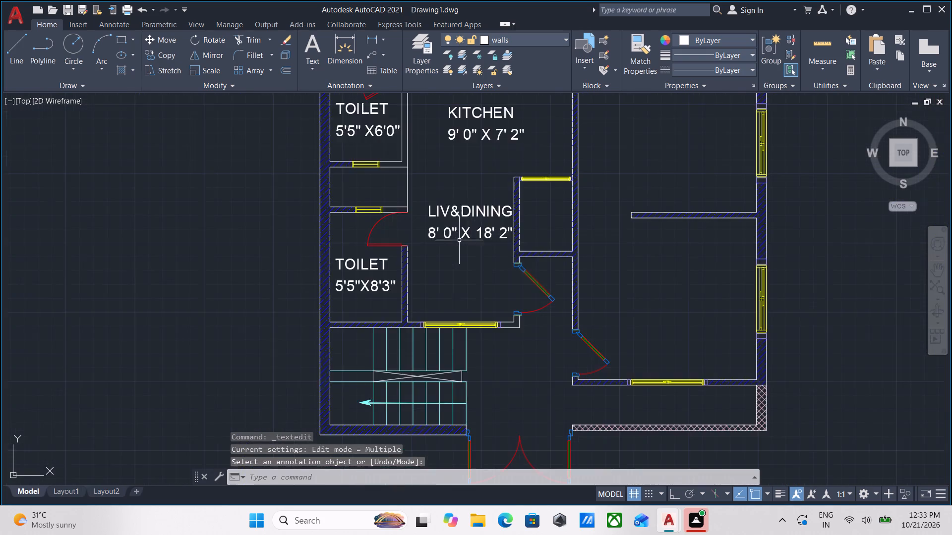
middle_click_drag(458, 248, 430, 325)
type("MEA")
key("Return")
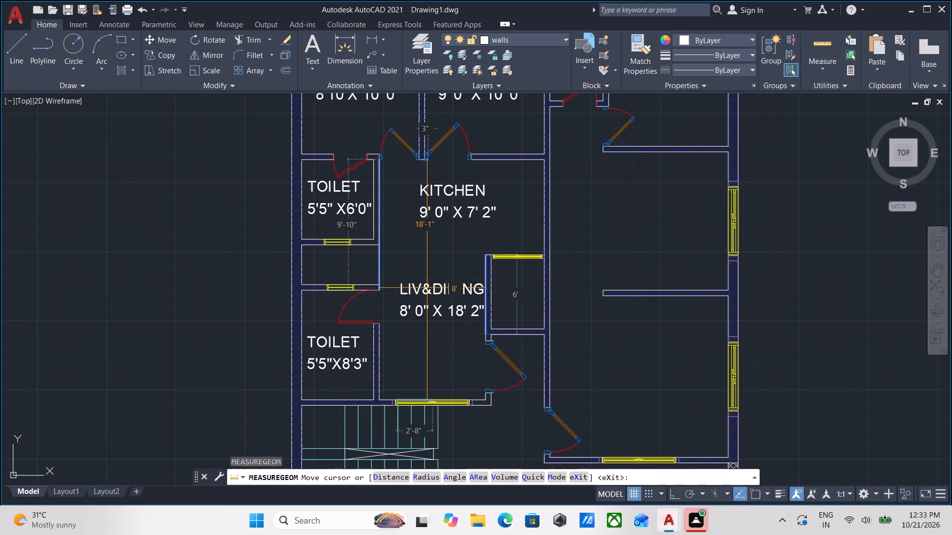
key("Escape")
Change the size line under the LIV&DINING label to 8' 0" X 18' 1".
scroll(475, 332, "up", 2)
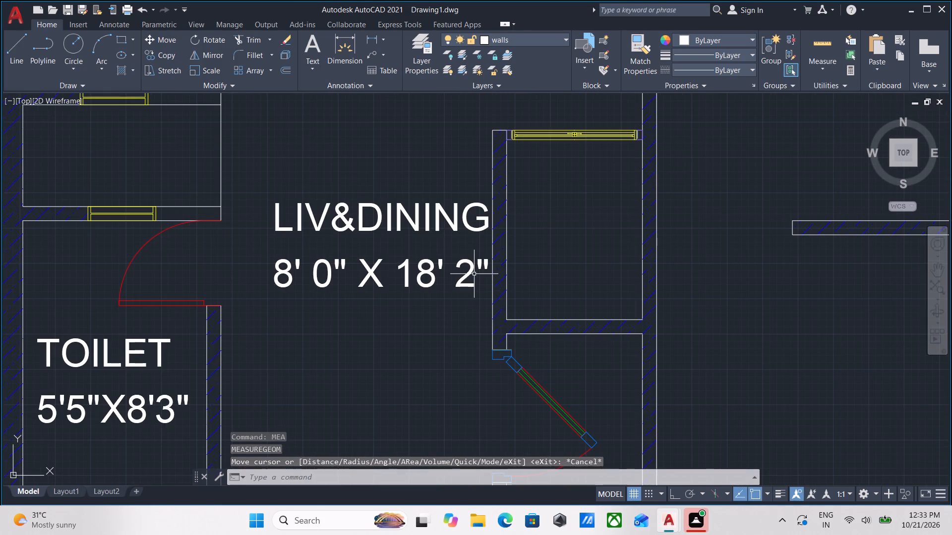
triple_click(473, 273)
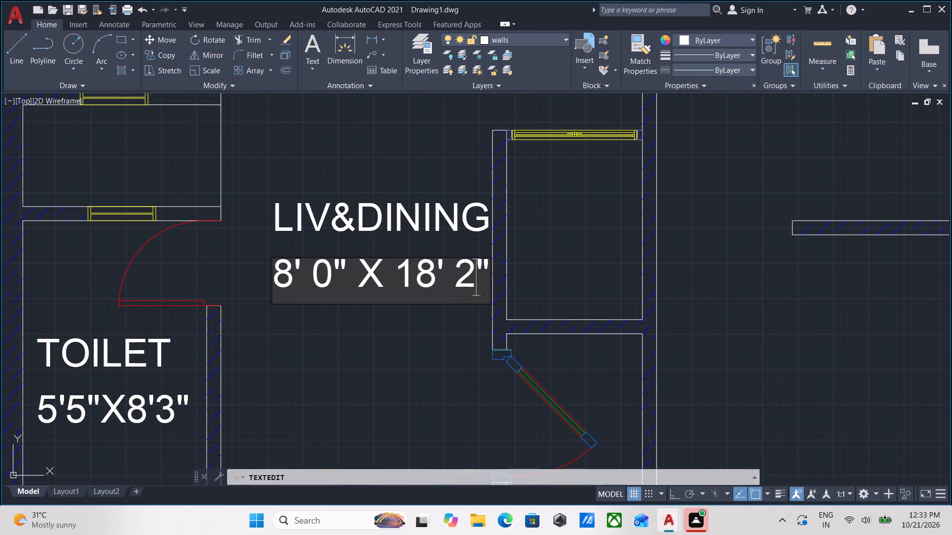
key("BackSpace")
key("1")
key("Return")
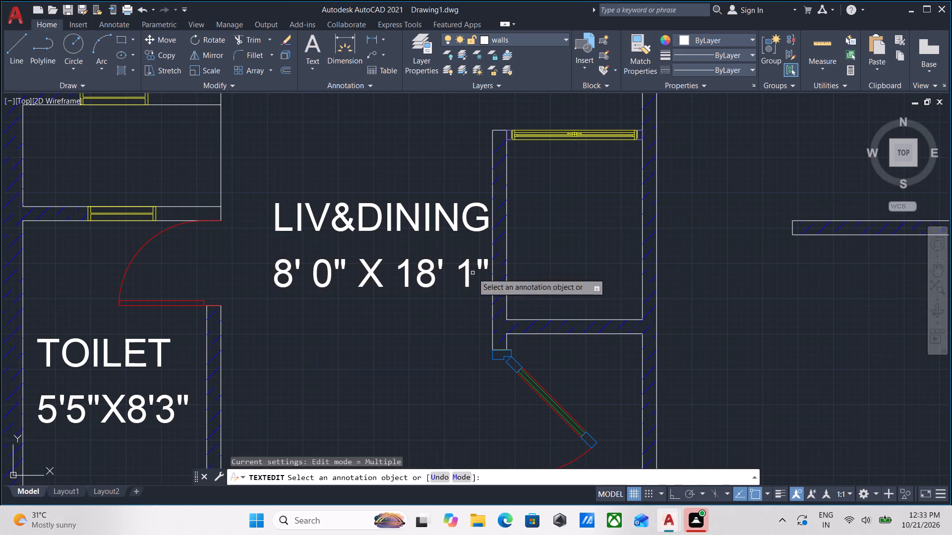
key("Return")
Measure the interior width and length of the unlabelled room south of the east bedroom.
scroll(438, 303, "down", 2)
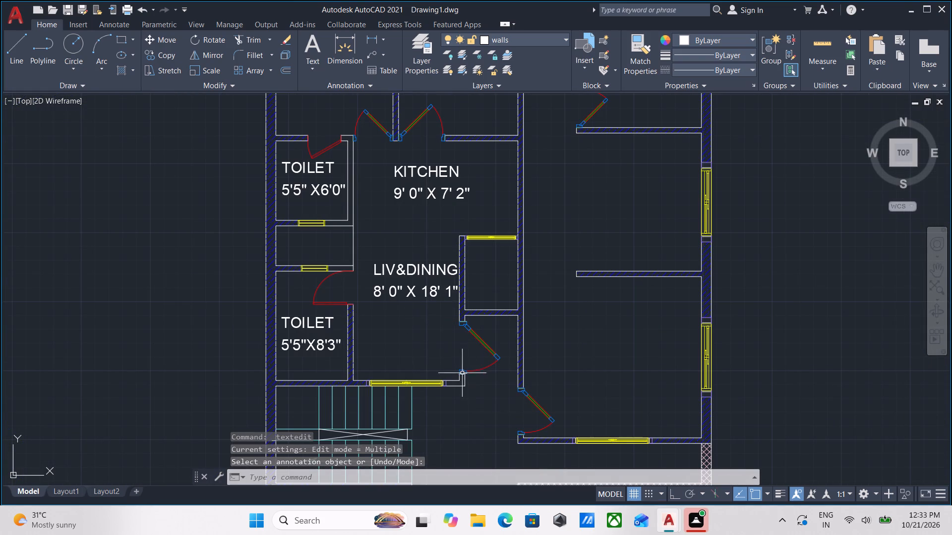
scroll(467, 404, "up", 2)
scroll(427, 368, "down", 2)
middle_click_drag(427, 367, 379, 386)
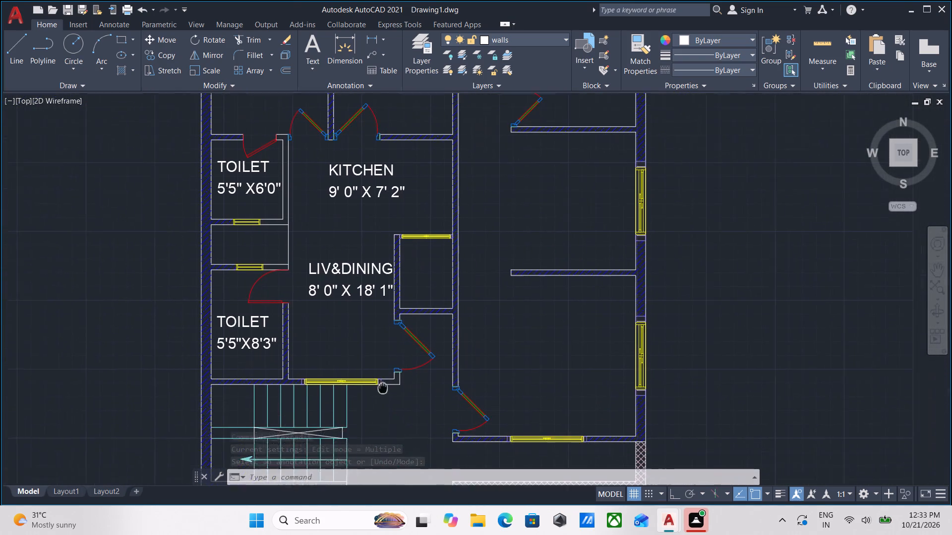
middle_click_drag(379, 386, 240, 525)
middle_click_drag(369, 367, 370, 422)
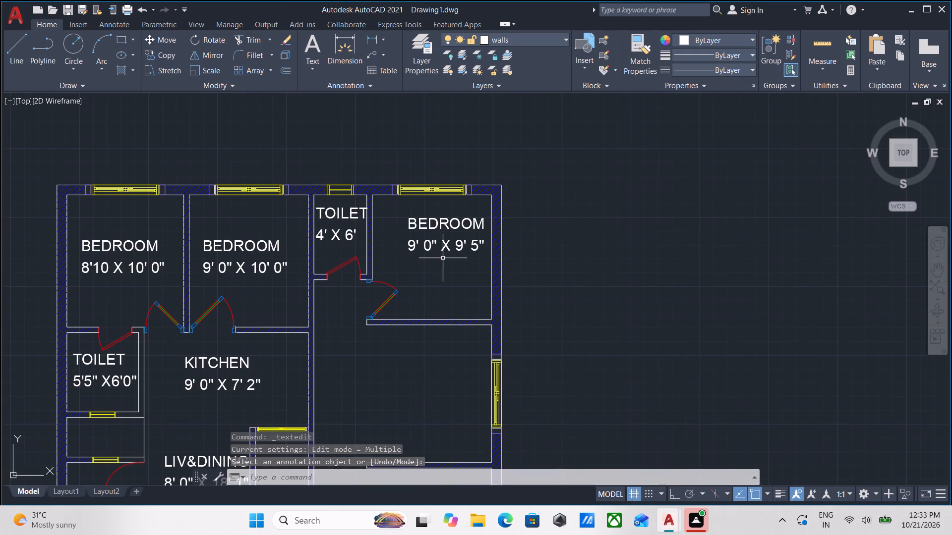
middle_click_drag(449, 270, 437, 184)
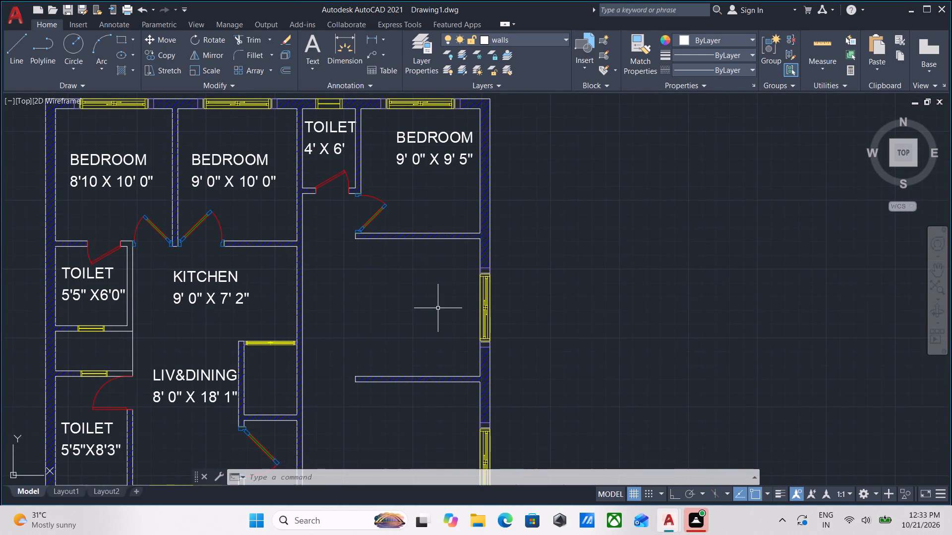
type("MEA")
key("Return")
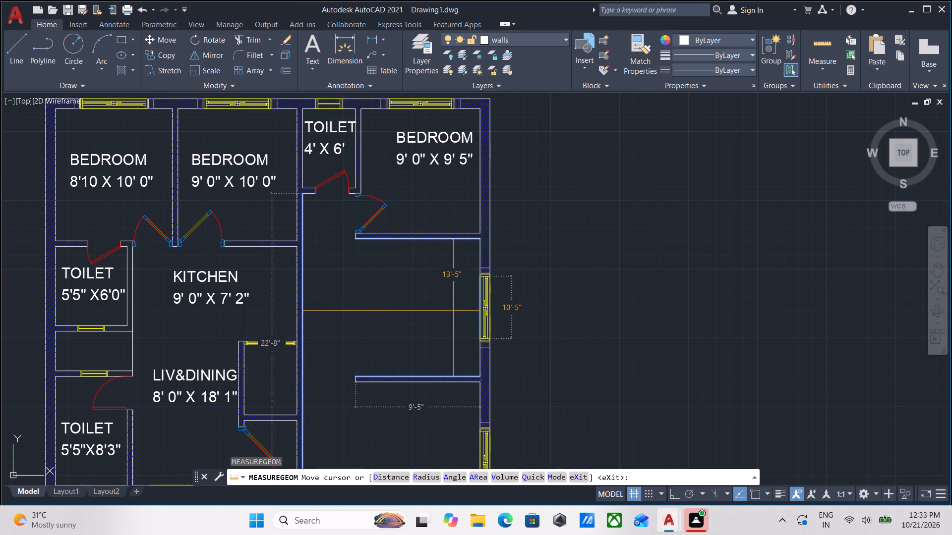
middle_click_drag(442, 292, 477, 356)
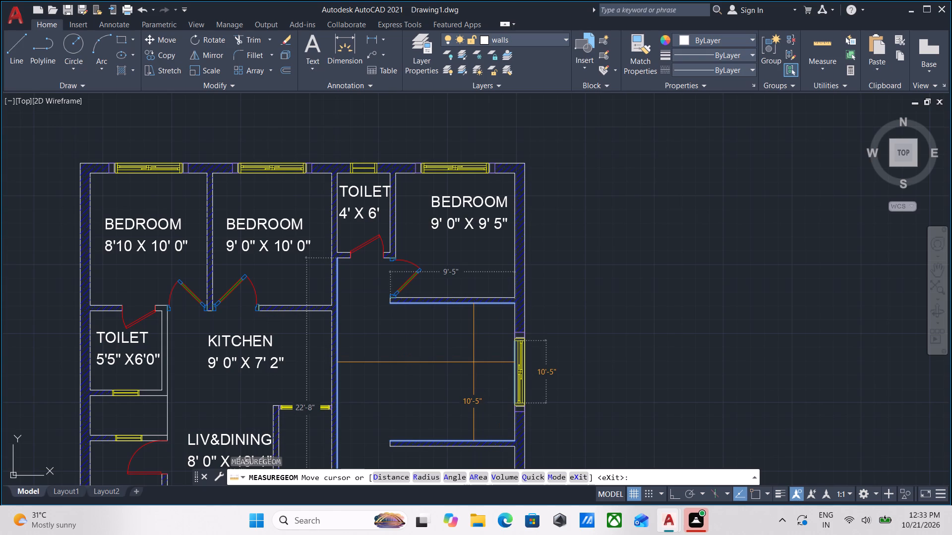
key("Escape")
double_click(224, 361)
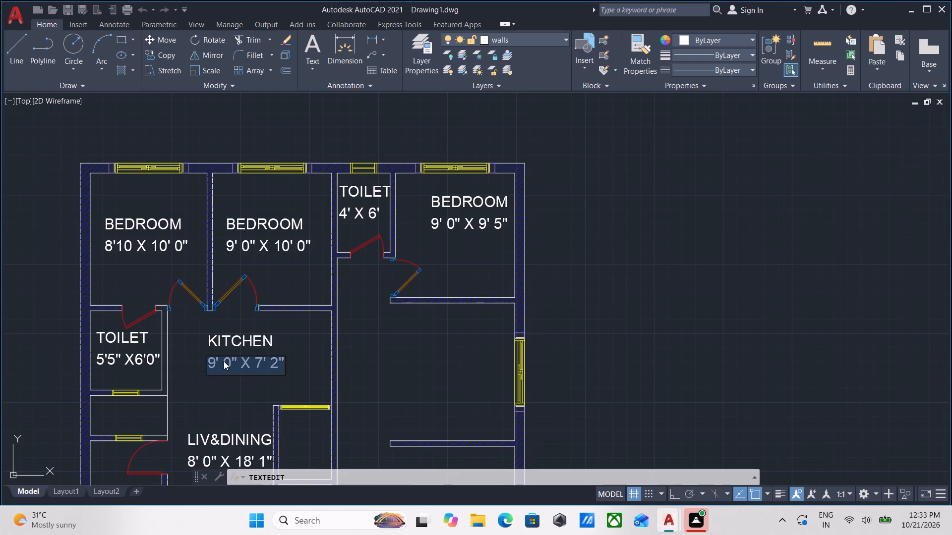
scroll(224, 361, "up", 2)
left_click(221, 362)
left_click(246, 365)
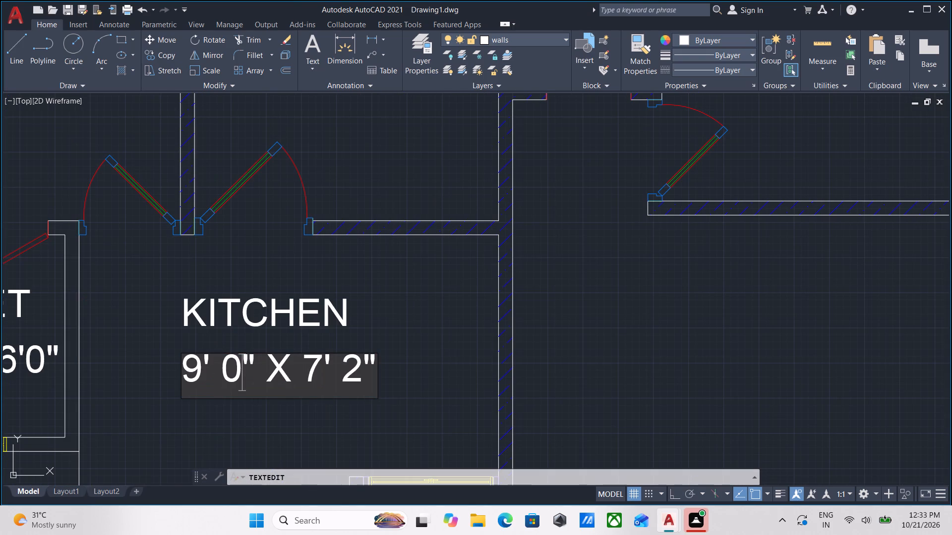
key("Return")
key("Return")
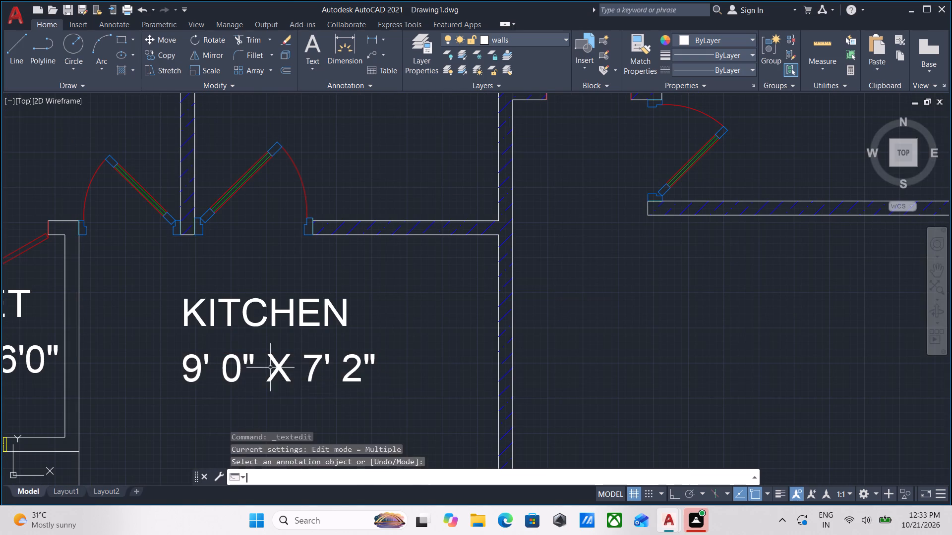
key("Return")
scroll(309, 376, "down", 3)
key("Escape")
Move the KITCHEN label and its size line east within the kitchen, close to its east wall.
scroll(298, 382, "up", 1)
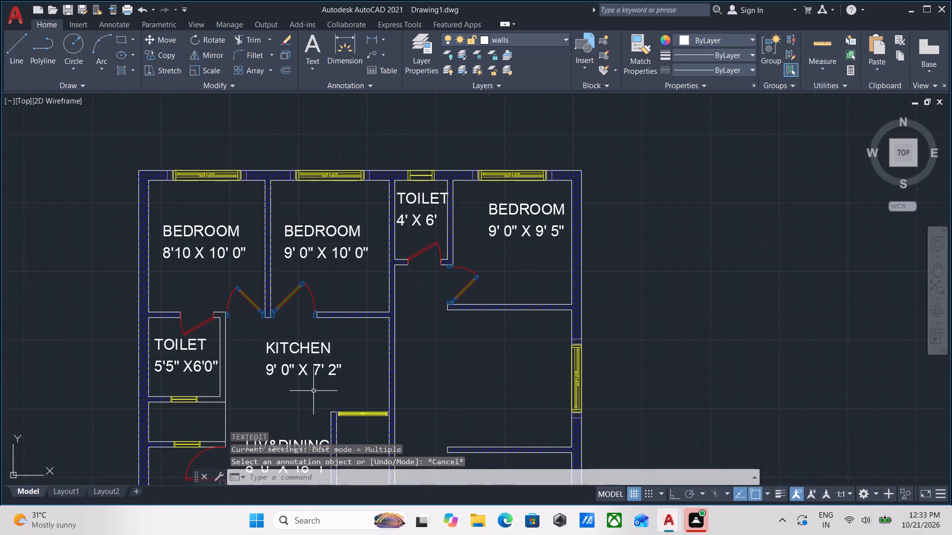
left_click(317, 392)
left_click(264, 339)
scroll(262, 359, "up", 2)
scroll(267, 345, "down", 2)
middle_click_drag(267, 345, 372, 337)
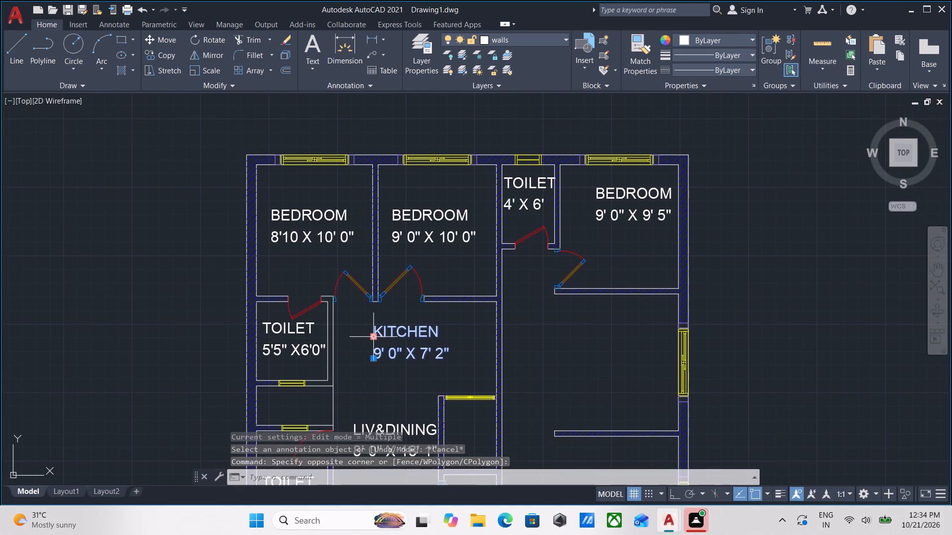
key("m")
key("Return")
scroll(372, 337, "up", 3)
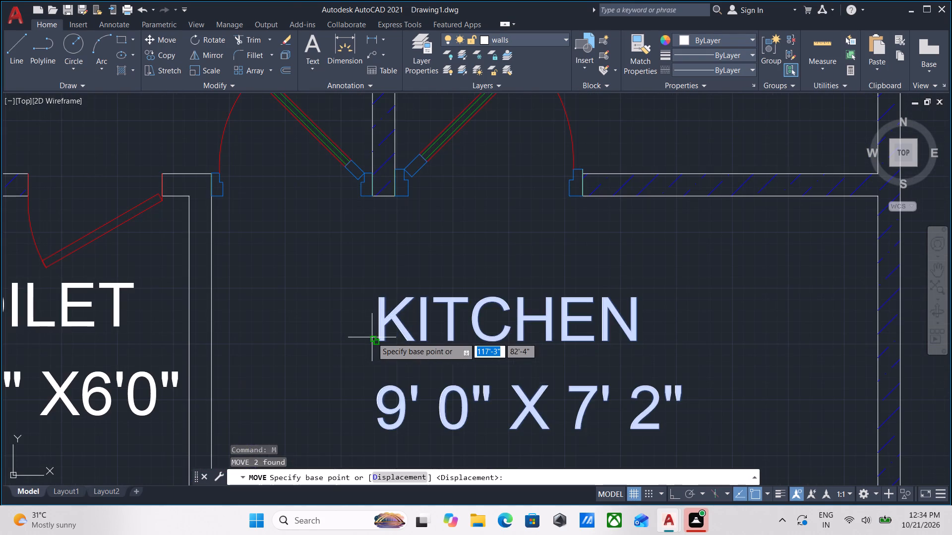
left_click(372, 337)
middle_click_drag(474, 341, 317, 316)
scroll(317, 316, "down", 1)
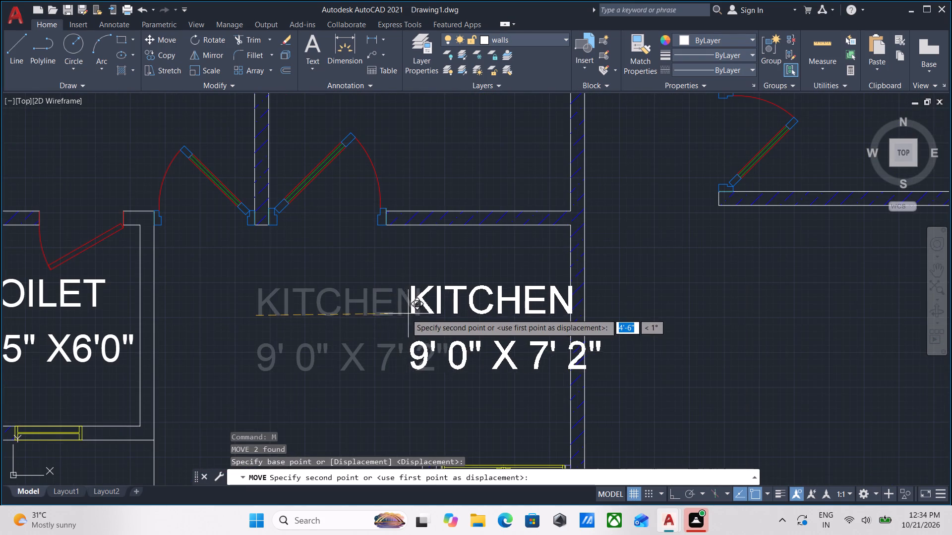
left_click(375, 316)
Review the labelled rooms of the westernmost plan and the neighbouring furnished plan to see which rooms still need labels.
scroll(390, 312, "down", 1)
middle_click_drag(390, 312, 392, 302)
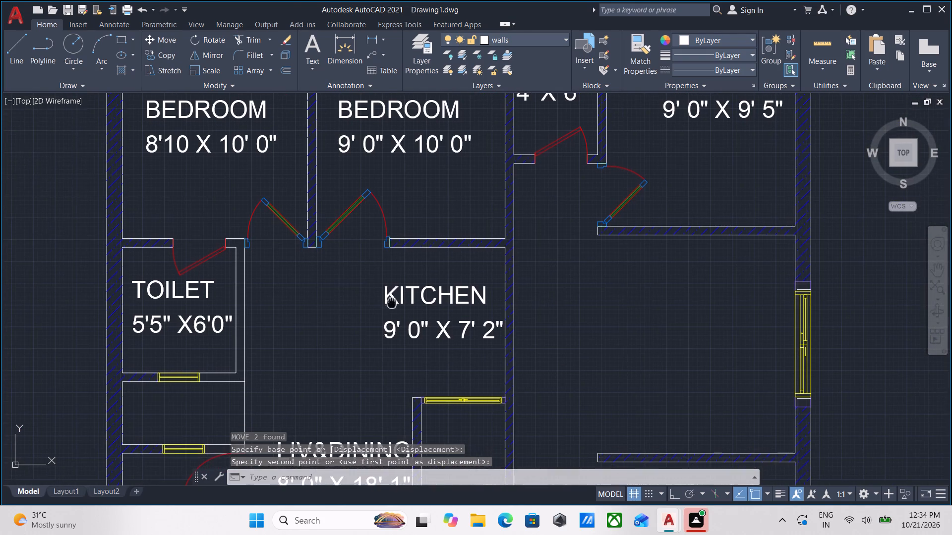
scroll(476, 342, "down", 2)
middle_click_drag(477, 342, 391, 333)
key("Escape")
scroll(414, 330, "up", 2)
scroll(422, 327, "down", 1)
middle_click_drag(422, 327, 382, 339)
scroll(402, 335, "down", 2)
middle_click_drag(404, 334, 332, 302)
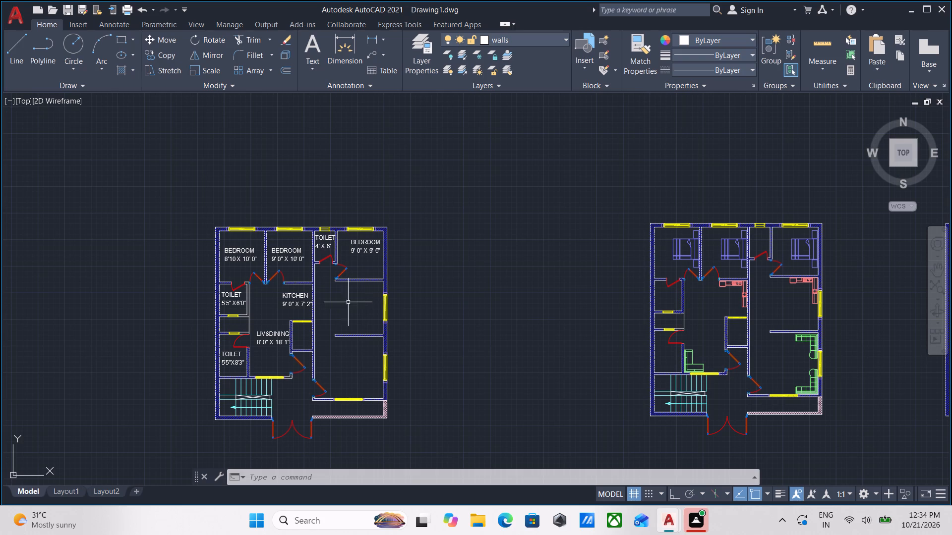
scroll(346, 294, "up", 2)
middle_click_drag(347, 267, 377, 322)
scroll(419, 266, "up", 2)
scroll(419, 266, "down", 1)
middle_click_drag(419, 266, 431, 290)
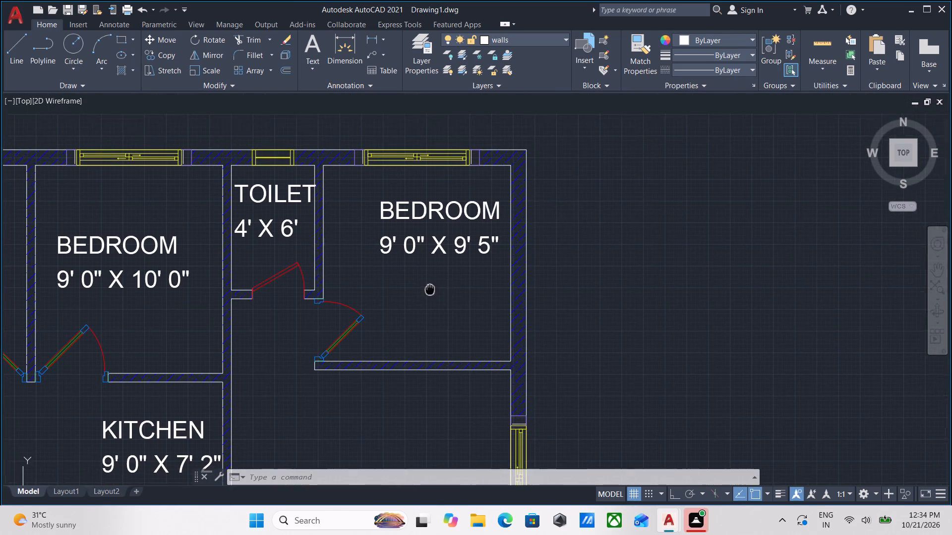
middle_click_drag(431, 290, 431, 290)
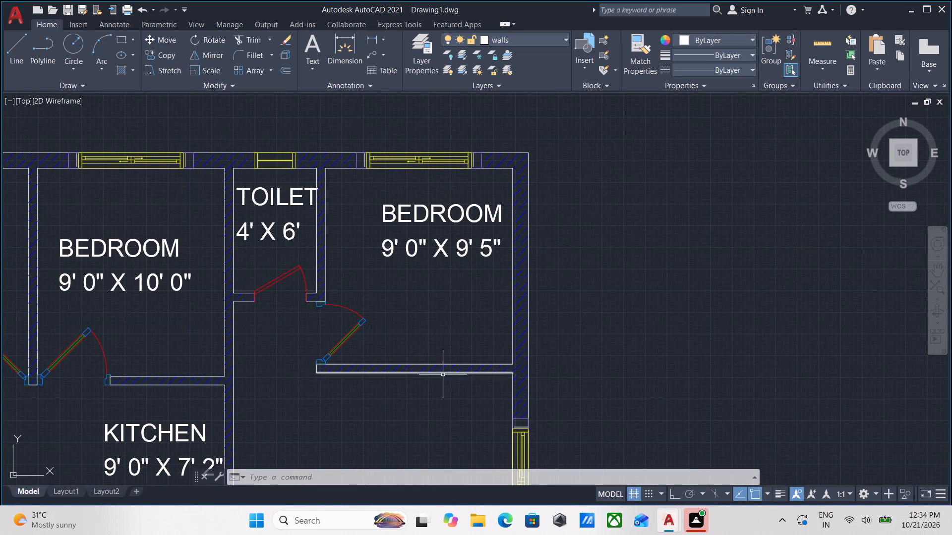
Measure the north-south interior length of the unlabelled room south of the east bedroom with a temporary linear dimension.
scroll(441, 376, "down", 1)
middle_click_drag(441, 376, 451, 255)
type("DLI")
key("Return")
scroll(441, 250, "up", 1)
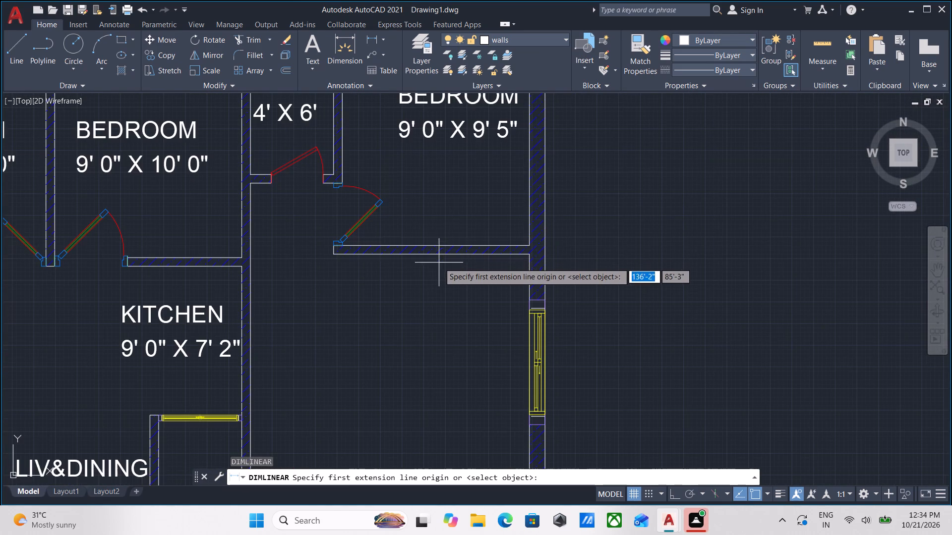
scroll(437, 257, "up", 2)
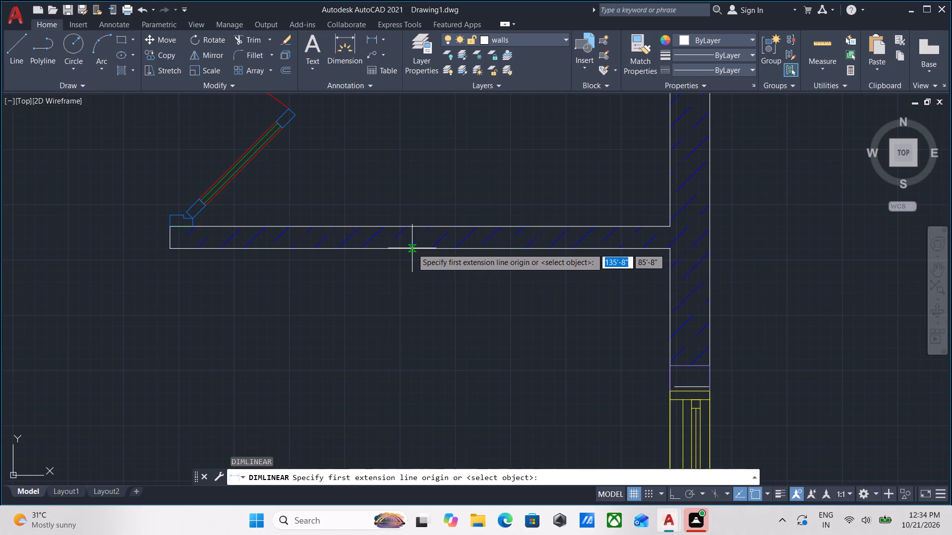
left_click(412, 248)
scroll(413, 449, "down", 2)
middle_click_drag(413, 449, 402, 262)
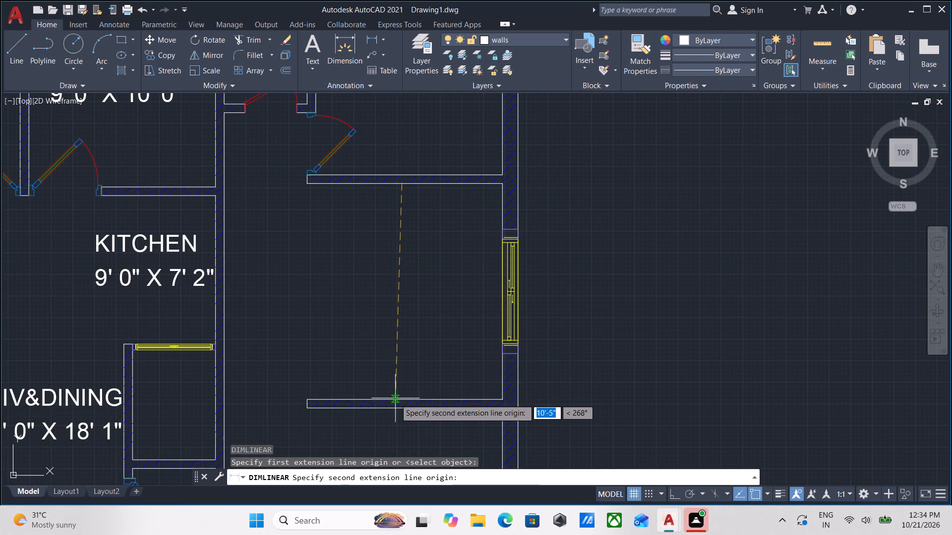
left_click(395, 400)
scroll(397, 335, "up", 1)
scroll(414, 337, "down", 1)
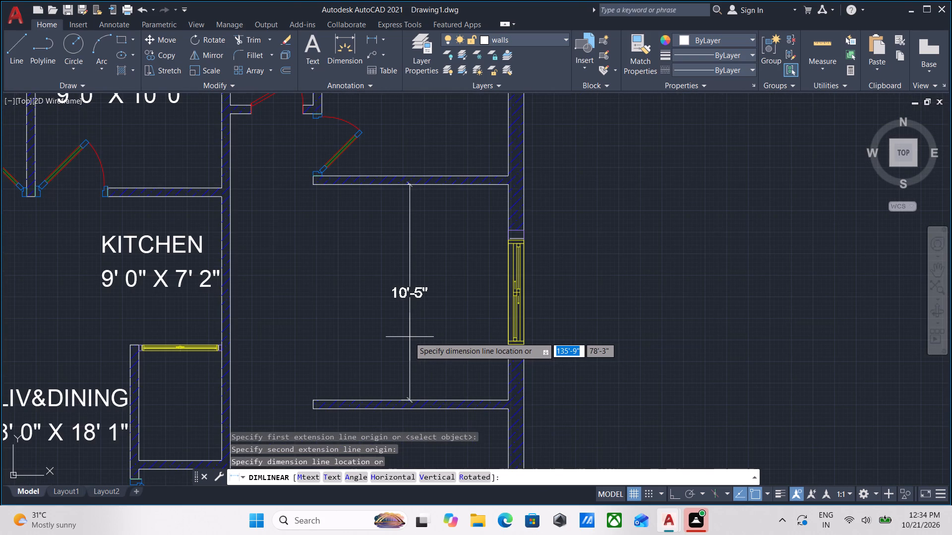
key("Escape")
Measure the interior width and length of the unlabelled room south of the east bedroom with the geometry measuring tool.
scroll(407, 337, "down", 2)
middle_click_drag(407, 337, 441, 346)
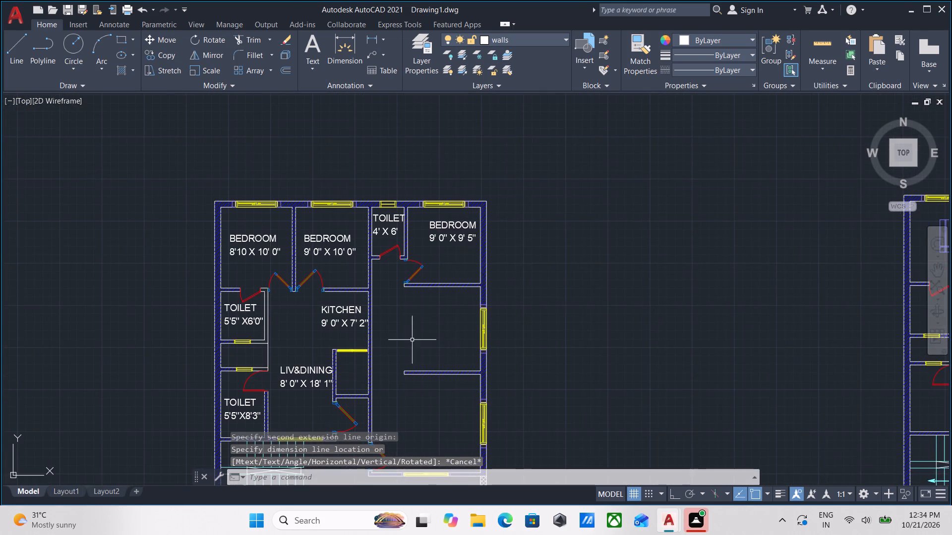
middle_click_drag(412, 340, 469, 360)
type("MEA")
key("Return")
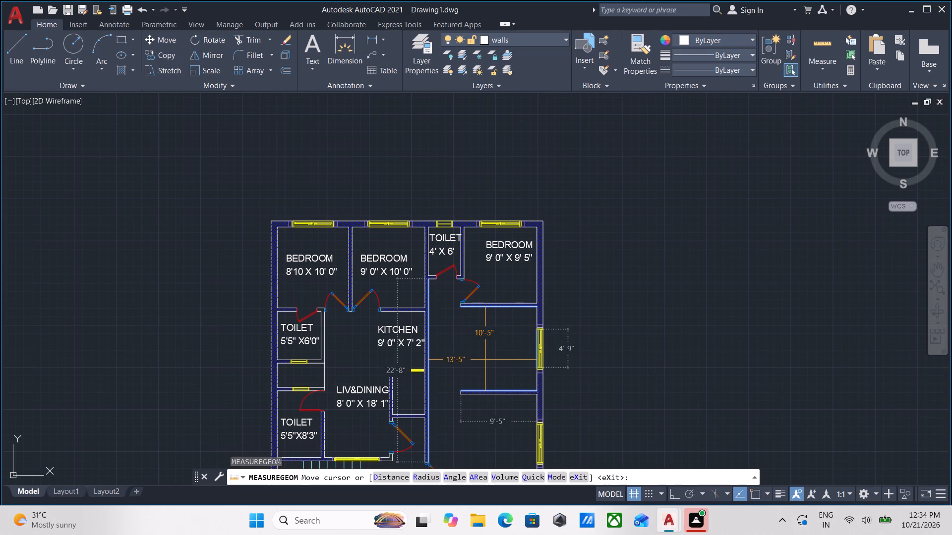
scroll(532, 368, "up", 1)
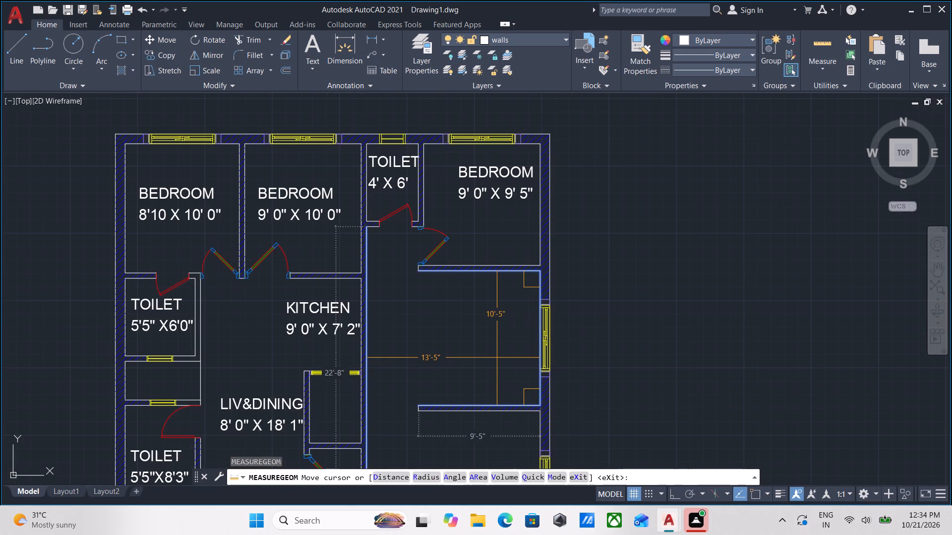
key("Escape")
Copy the east bedroom's BEDROOM label and size line into the unlabelled room directly south of it.
middle_click_drag(485, 265, 483, 313)
left_click_drag(507, 278, 504, 269)
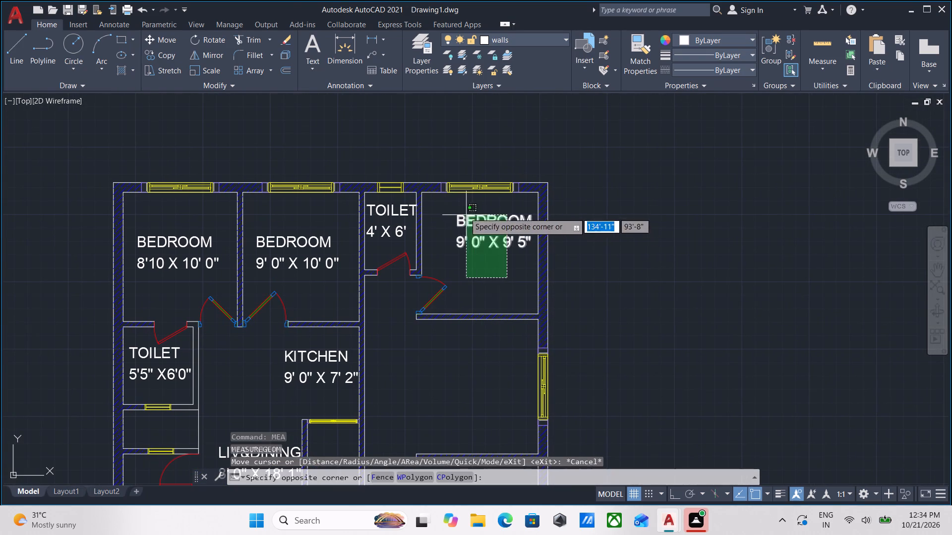
left_click(461, 207)
type("CO")
key("Return")
left_click(454, 224)
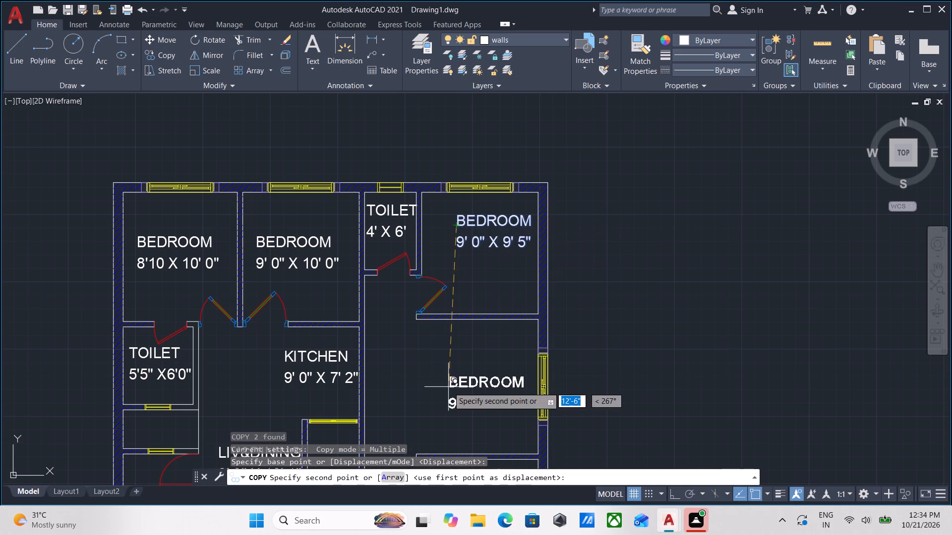
middle_click_drag(454, 380, 471, 293)
scroll(477, 280, "up", 1)
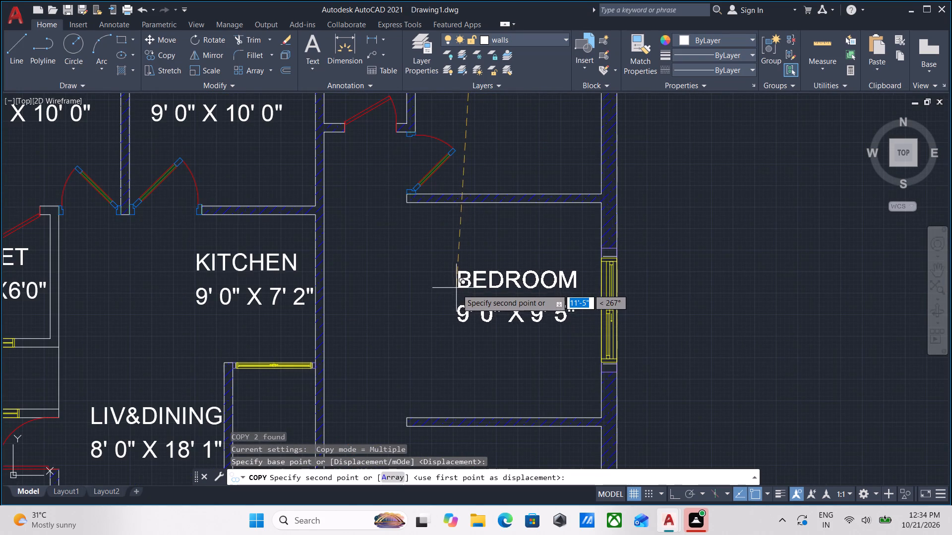
left_click(444, 290)
key("Escape")
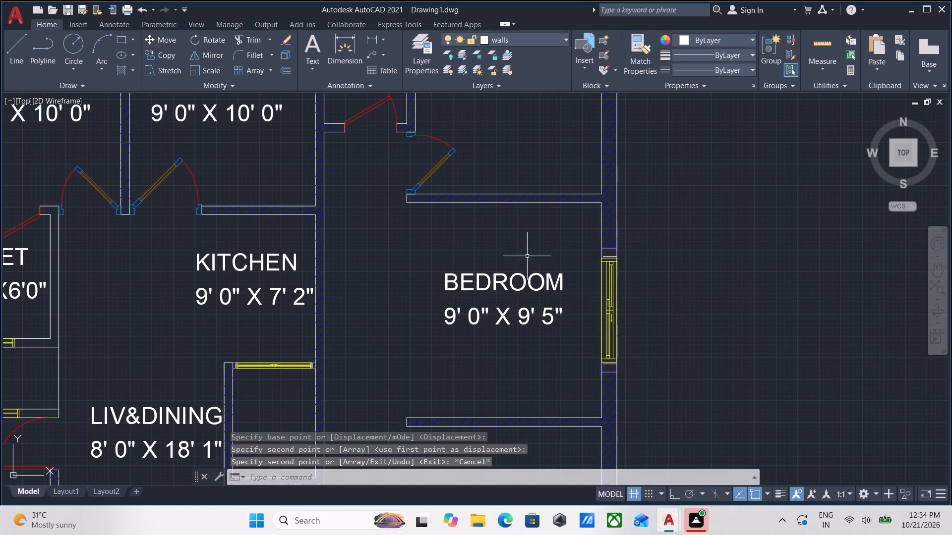
Change the copied BEDROOM label in the room south of the east bedroom to KITCHEN.
double_click(498, 277)
double_click(497, 279)
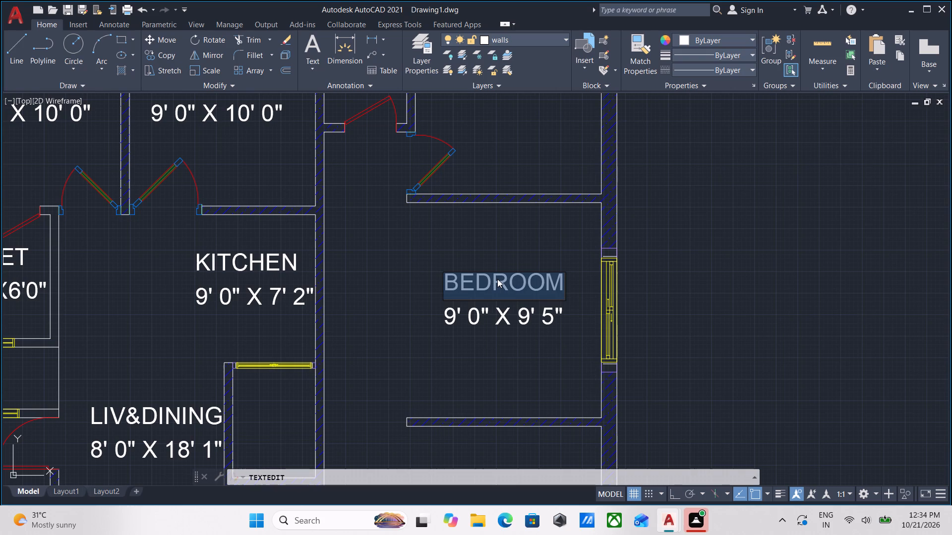
type("KIT")
type("CHEB")
key("BackSpace")
key("n")
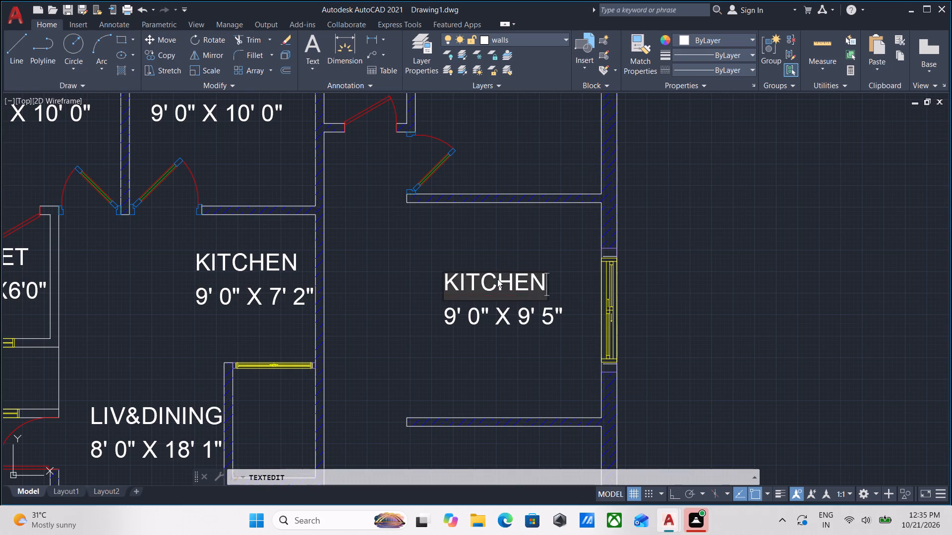
key("Return")
key("Return")
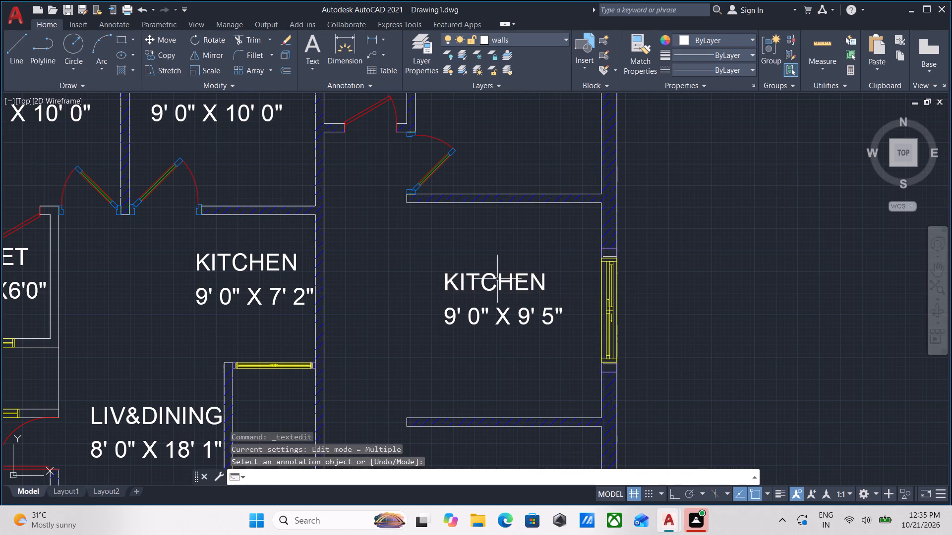
Change the size line under the new KITCHEN label to 9' 0" X 13'5".
double_click(468, 319)
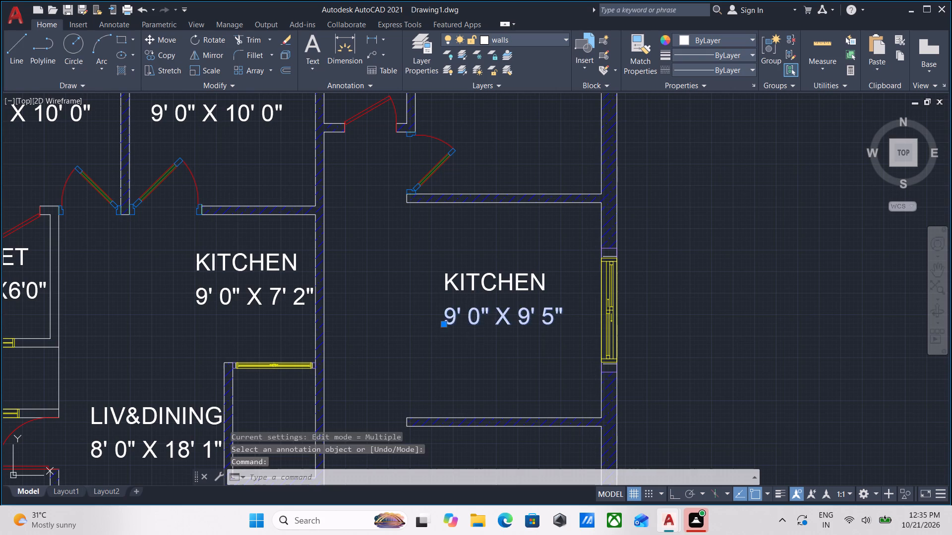
left_click(556, 322)
left_click(559, 318)
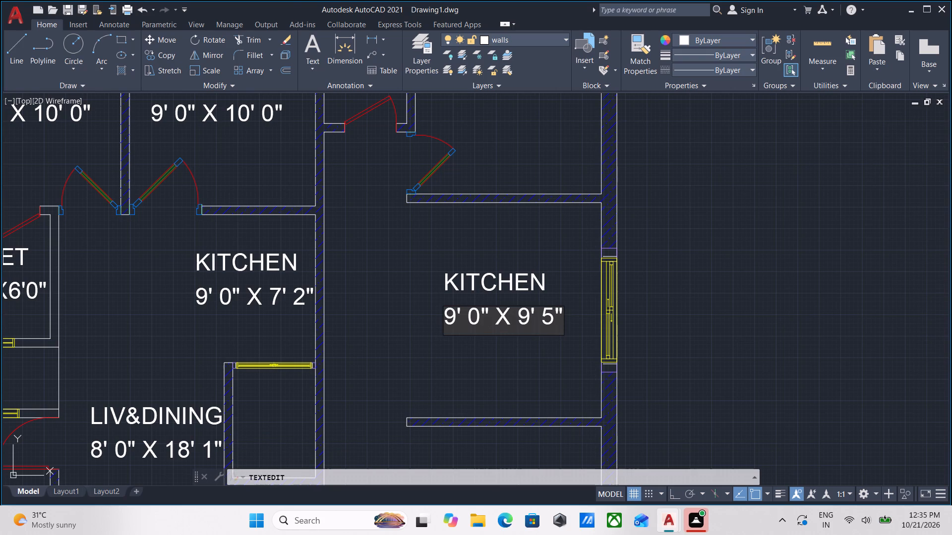
key("BackSpace")
key("BackSpace")
key("BackSpace")
key("BackSpace")
key("BackSpace")
type("13")
key("apostrophe")
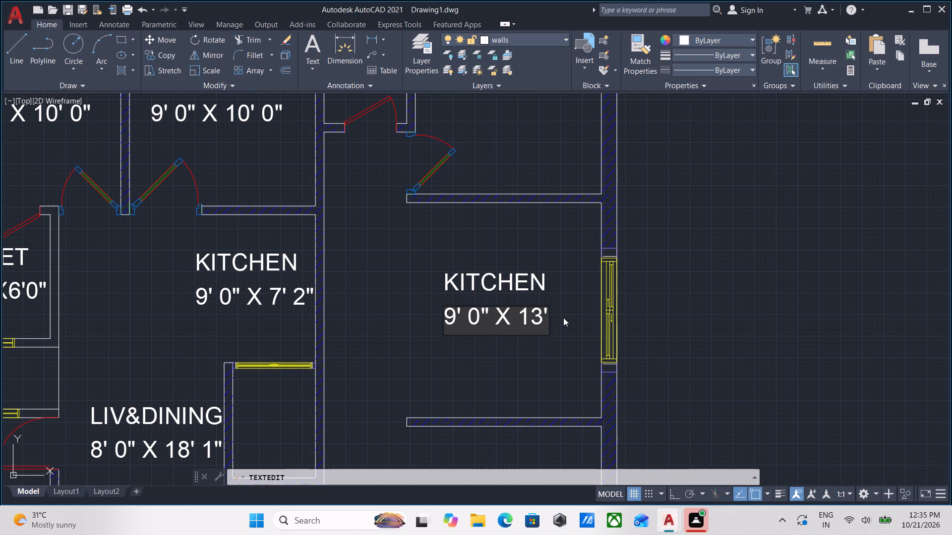
key("5")
key("shift+quotedbl")
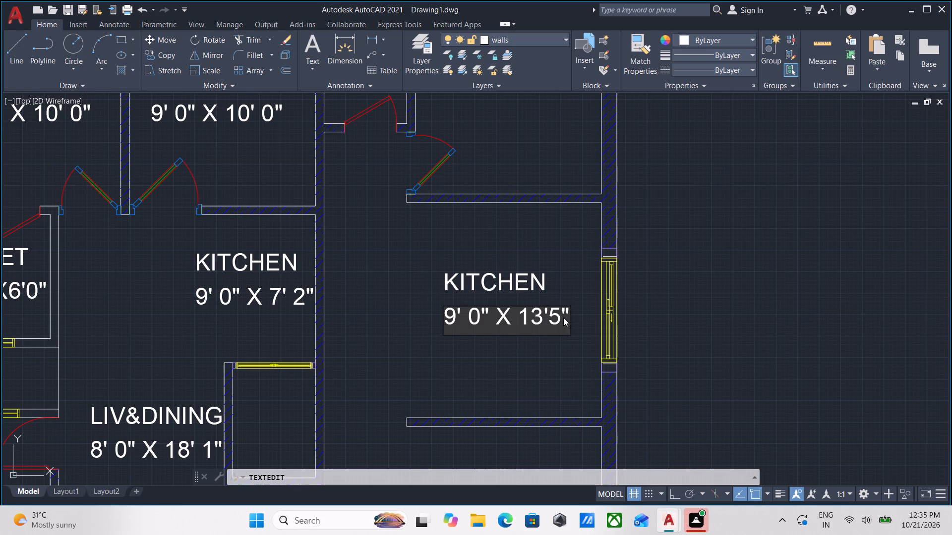
key("Return")
key("Return")
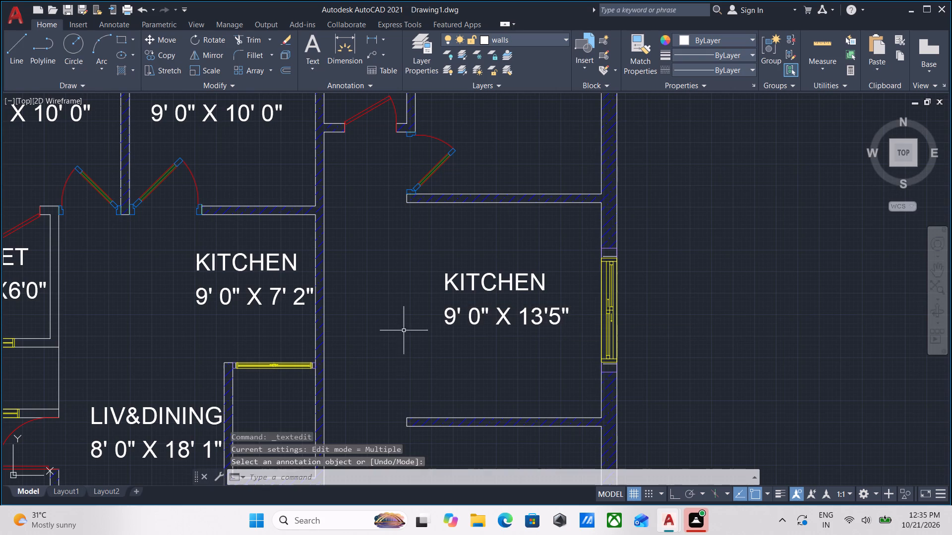
Measure the interior dimensions of the newly labelled east kitchen again to check its size line.
scroll(461, 324, "down", 1)
middle_click_drag(461, 324, 472, 368)
scroll(470, 373, "up", 1)
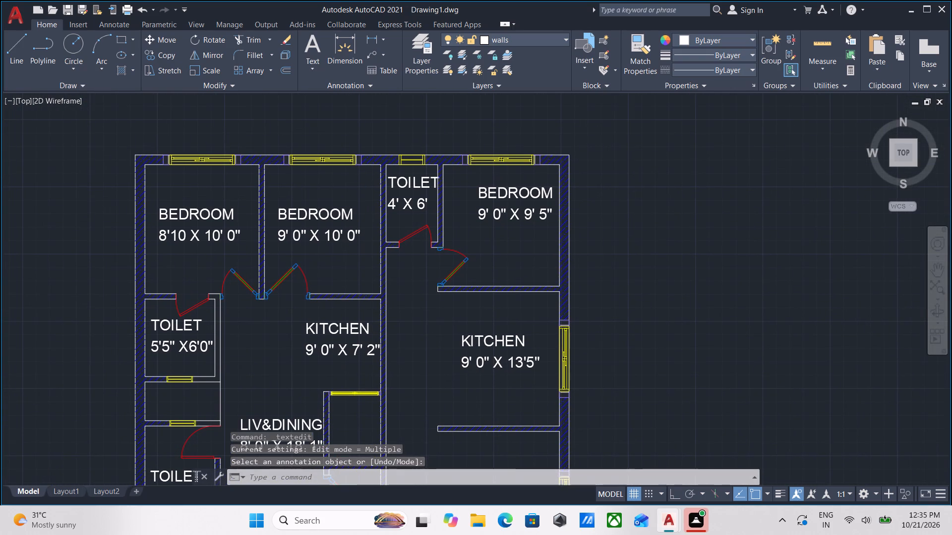
middle_click_drag(485, 367, 495, 357)
type("MEA")
key("Return")
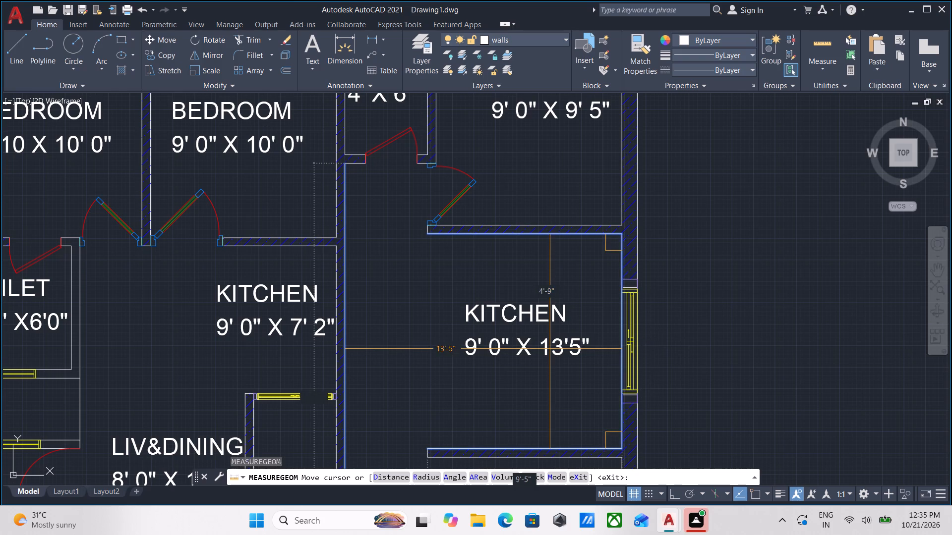
key("Escape")
Correct the east kitchen's size line to 9' 0" X 10'5".
scroll(556, 347, "up", 1)
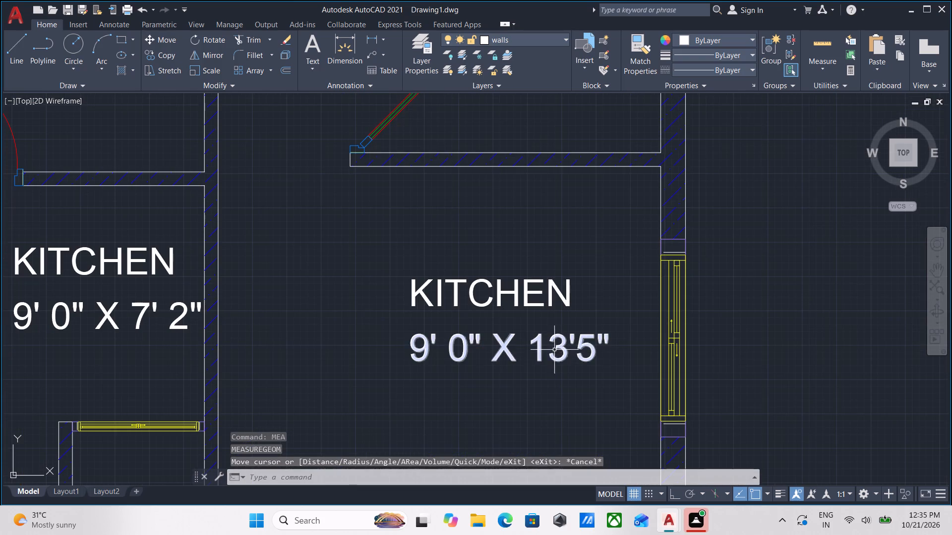
triple_click(561, 348)
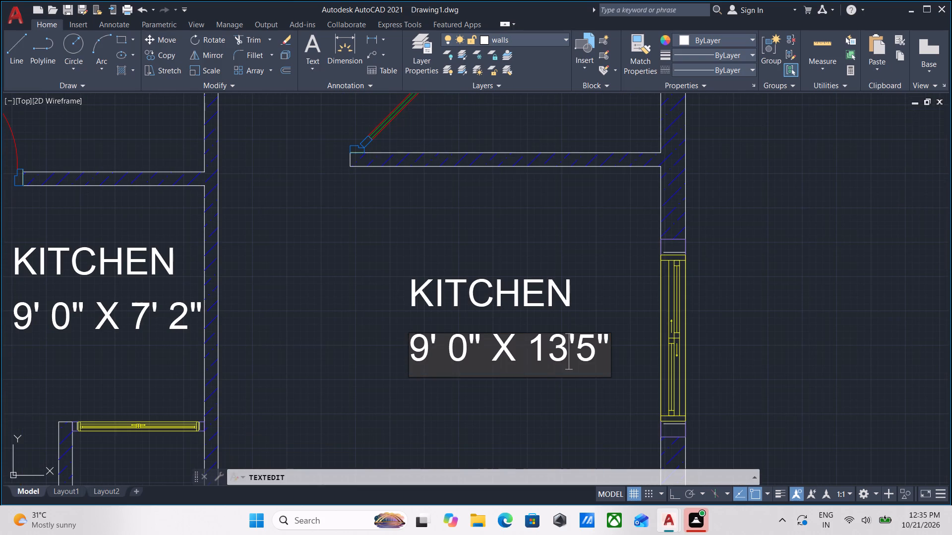
key("BackSpace")
key("0")
key("Return")
key("Return")
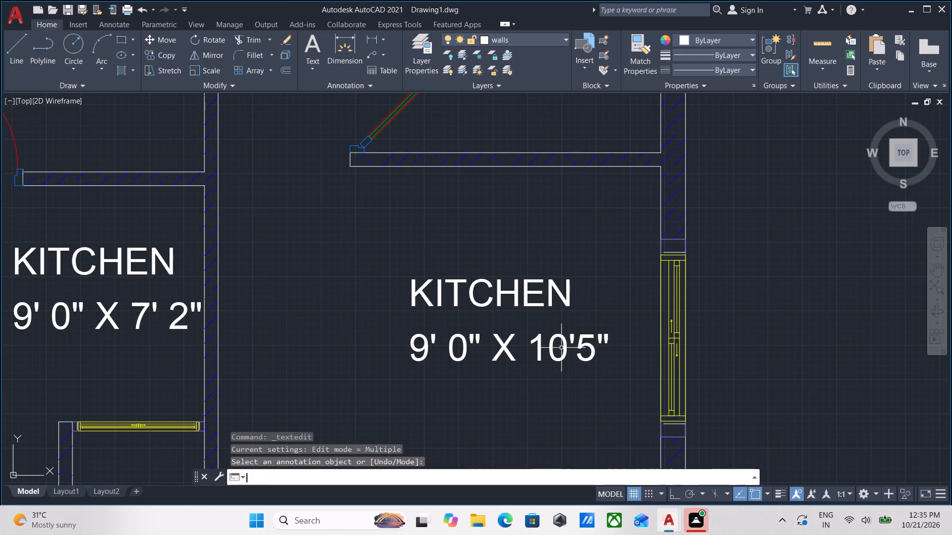
Review the plan's labelled rooms, especially the east side around the new kitchen, to see which rooms still need labels.
scroll(520, 326, "down", 2)
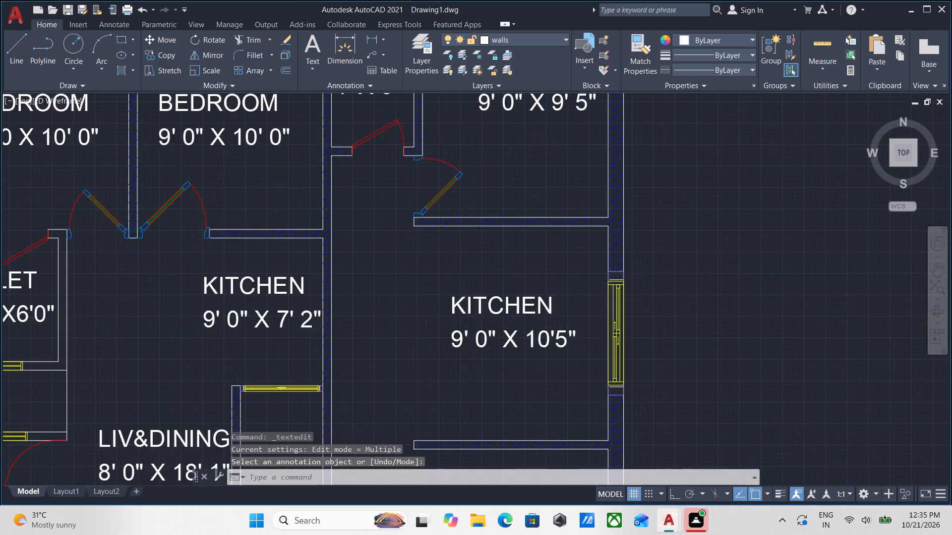
middle_click_drag(520, 326, 526, 306)
scroll(515, 318, "down", 1)
middle_click_drag(515, 316, 532, 261)
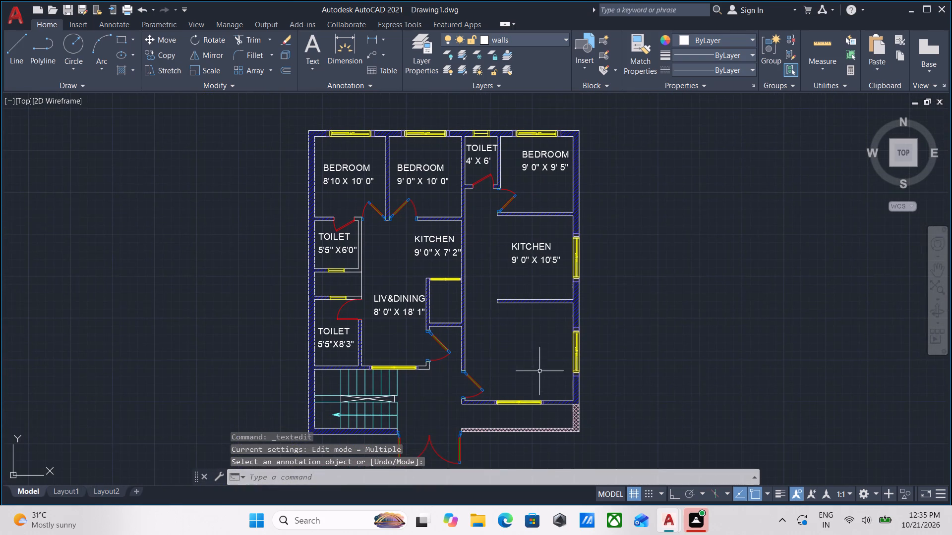
scroll(609, 461, "up", 1)
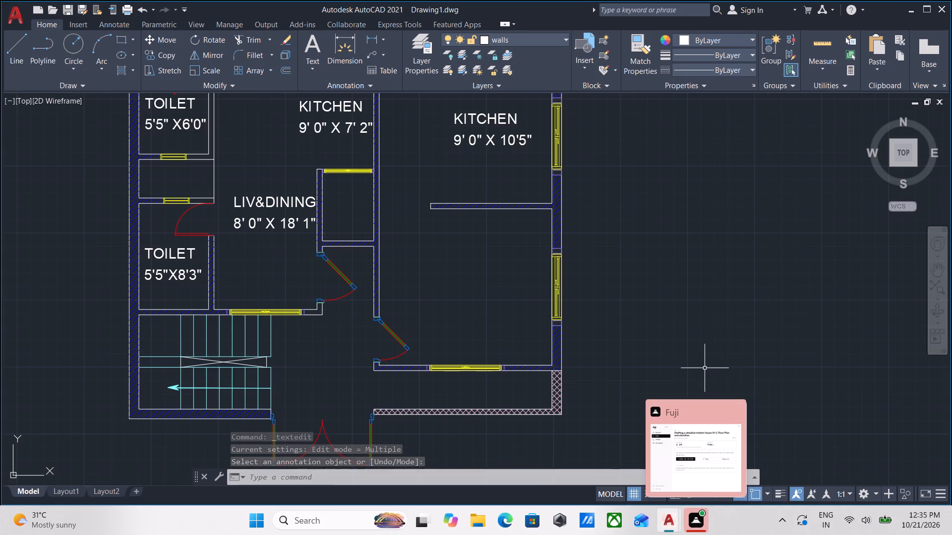
scroll(692, 368, "down", 1)
scroll(693, 365, "up", 1)
middle_click_drag(524, 254, 514, 285)
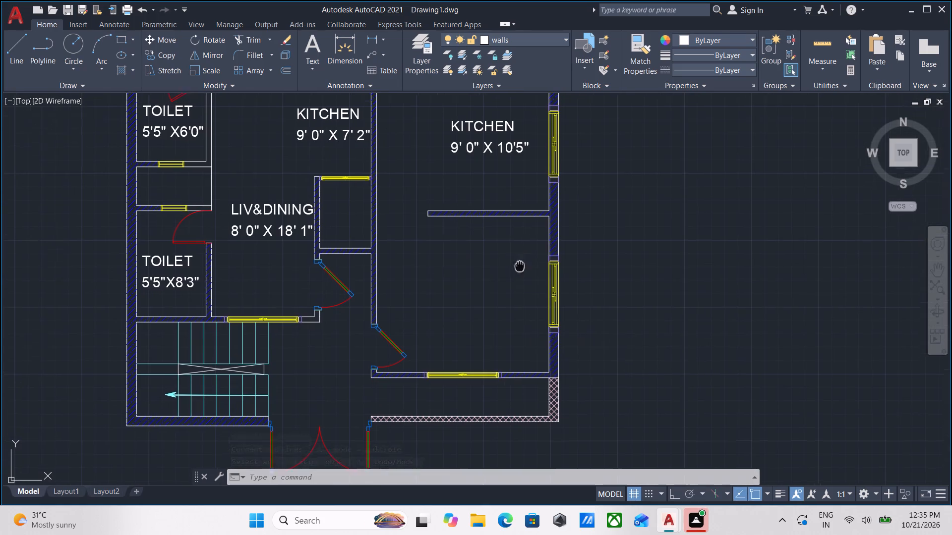
middle_click_drag(514, 285, 502, 336)
middle_click_drag(449, 234, 424, 297)
scroll(438, 294, "up", 2)
middle_click_drag(438, 294, 420, 333)
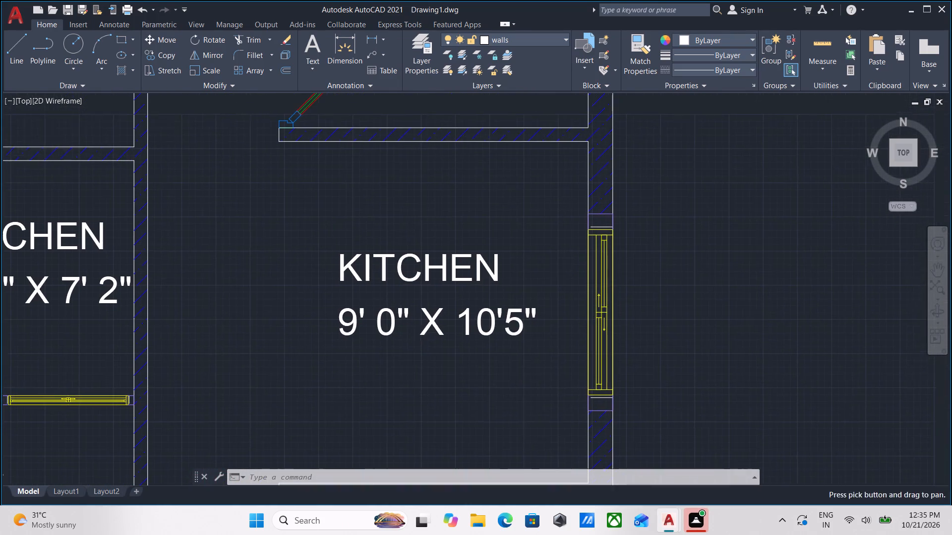
scroll(450, 337, "down", 2)
middle_click_drag(450, 337, 467, 309)
scroll(457, 319, "down", 1)
middle_click_drag(457, 319, 473, 300)
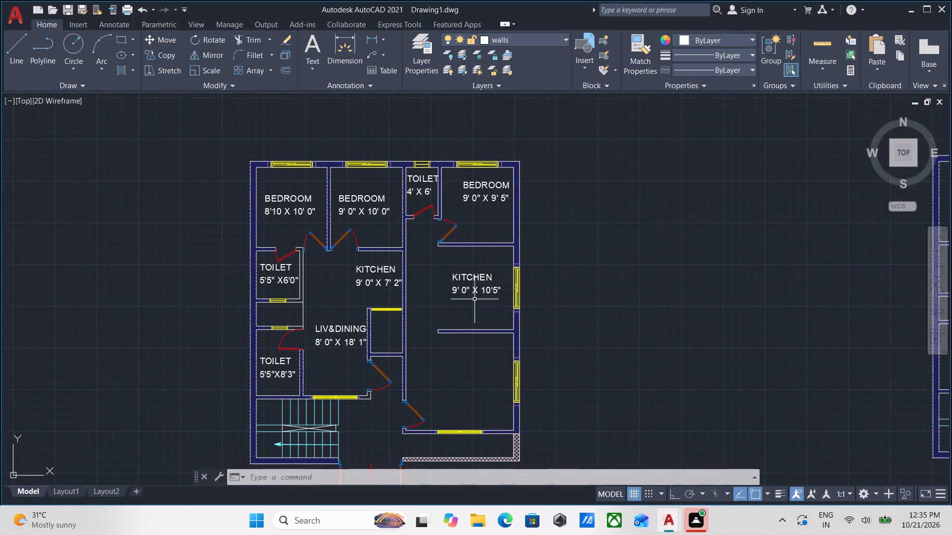
Measure the interior dimensions of the unlabelled room south of the east kitchen.
middle_click_drag(477, 372, 486, 312)
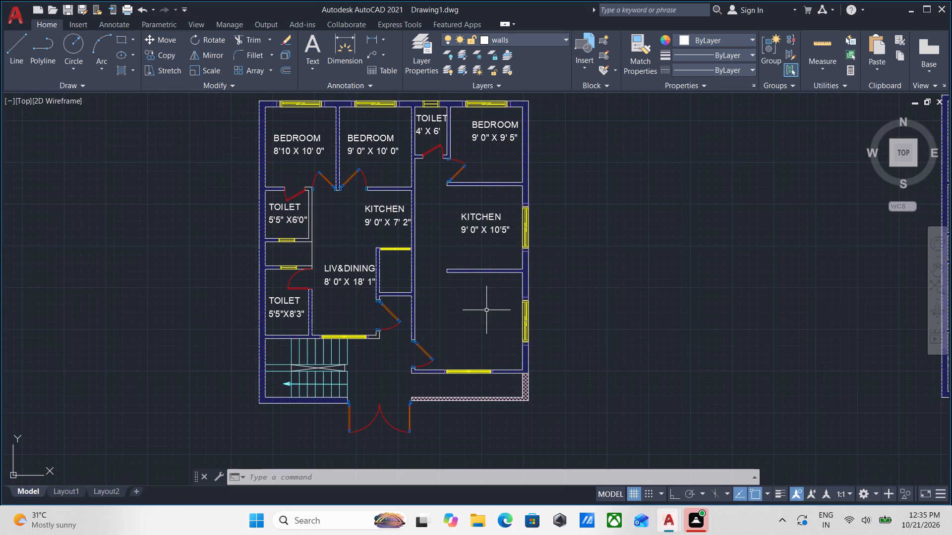
type("MEA")
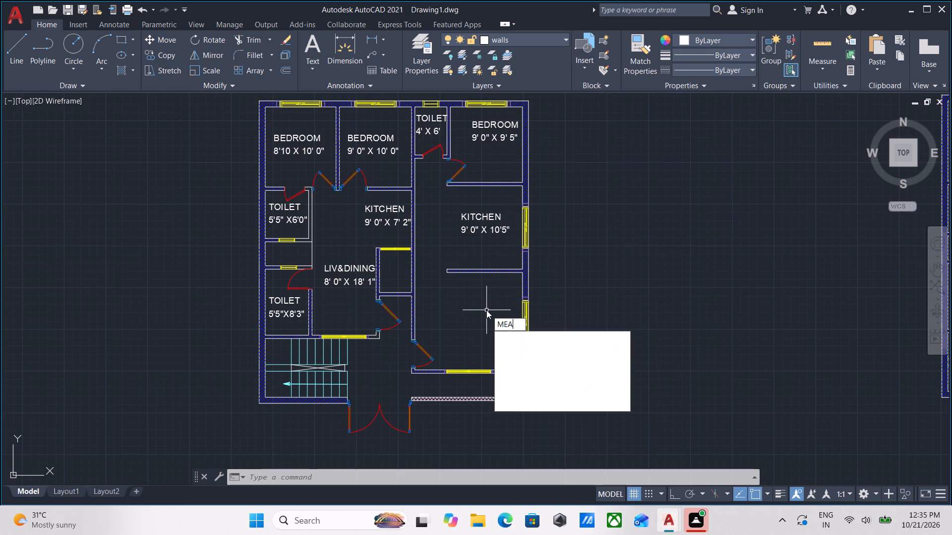
key("Return")
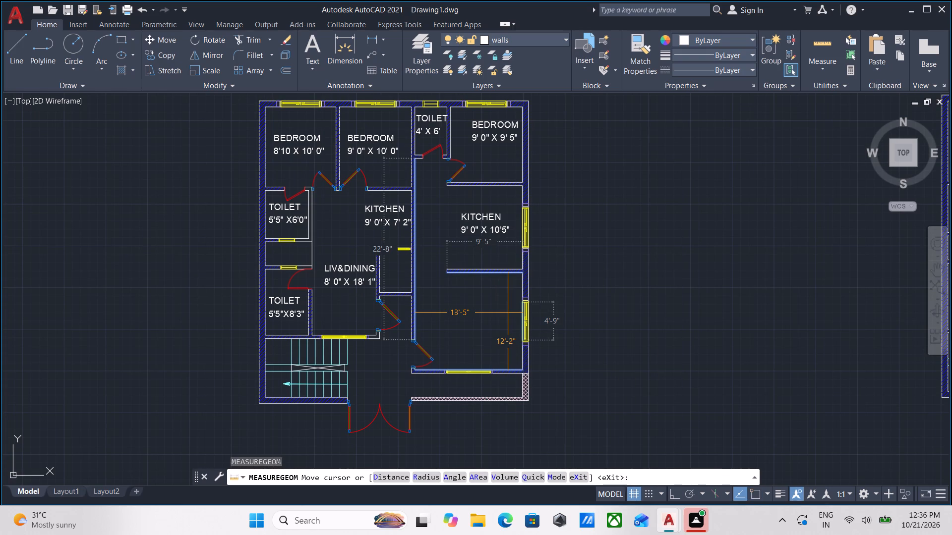
scroll(489, 298, "up", 1)
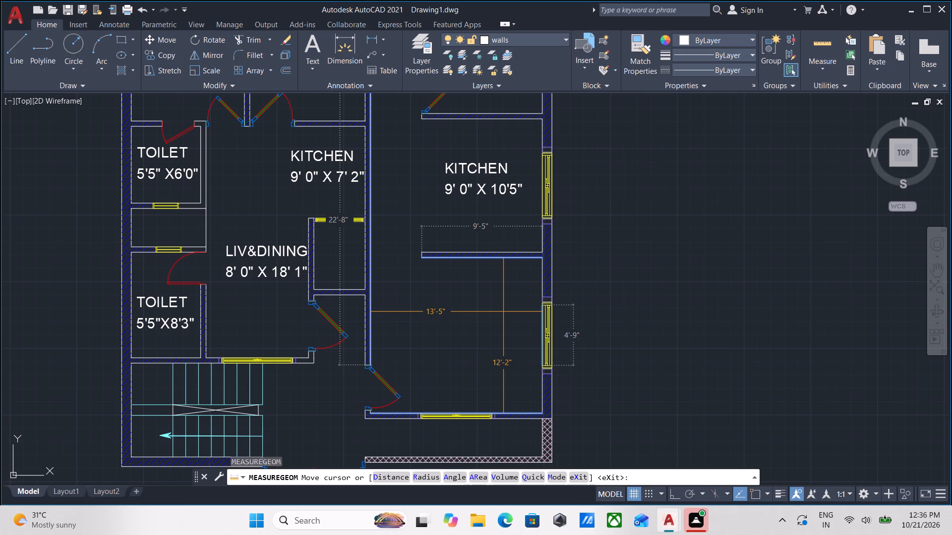
key("Escape")
Copy the east kitchen's name and size lines into the unlabelled room directly south of it.
scroll(490, 205, "up", 1)
left_click(490, 205)
middle_click_drag(461, 171, 465, 185)
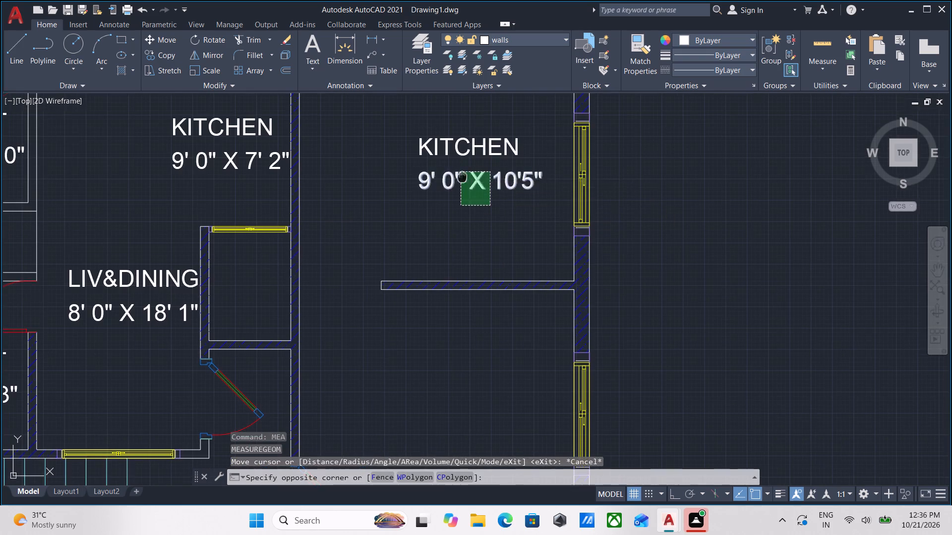
middle_click_drag(465, 185, 488, 247)
left_click(458, 202)
type("CO")
key("Return")
left_click(447, 228)
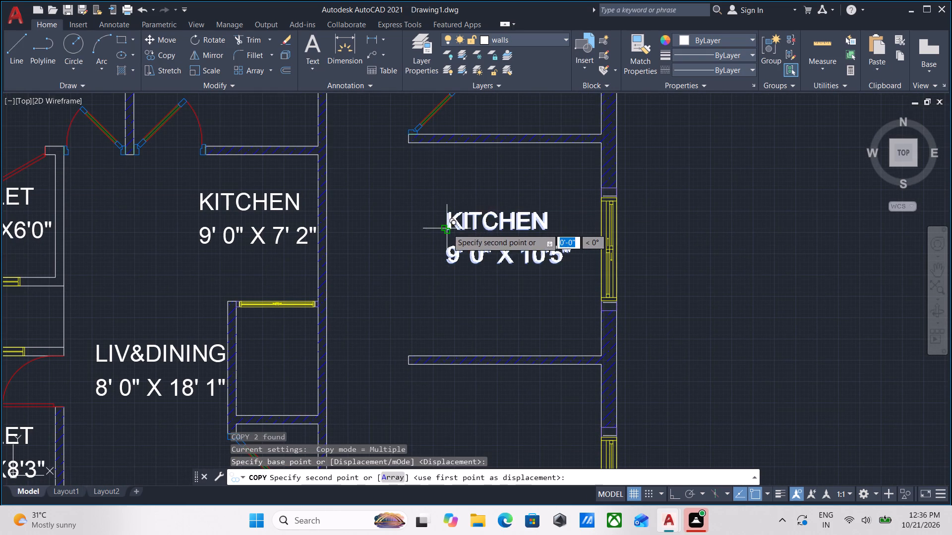
middle_click_drag(472, 330, 502, 193)
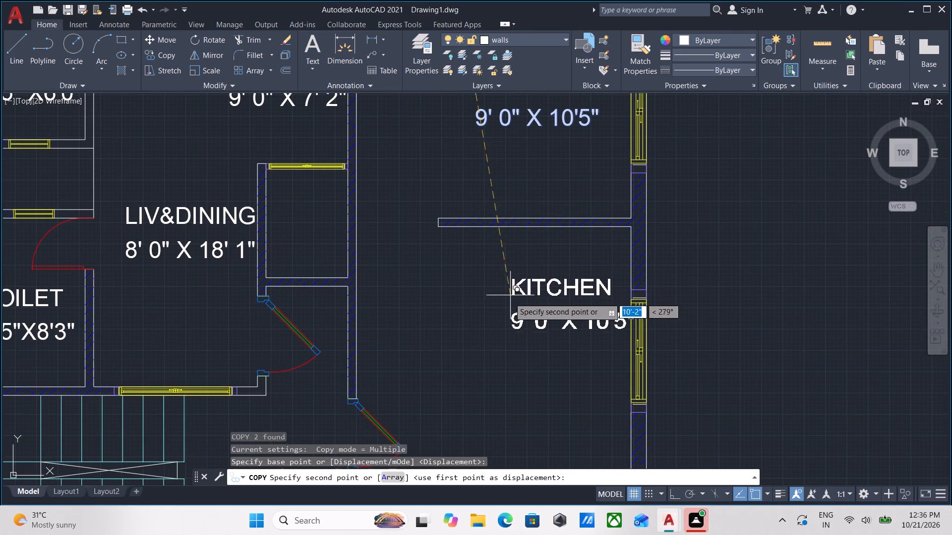
middle_click_drag(487, 294, 468, 238)
left_click(444, 253)
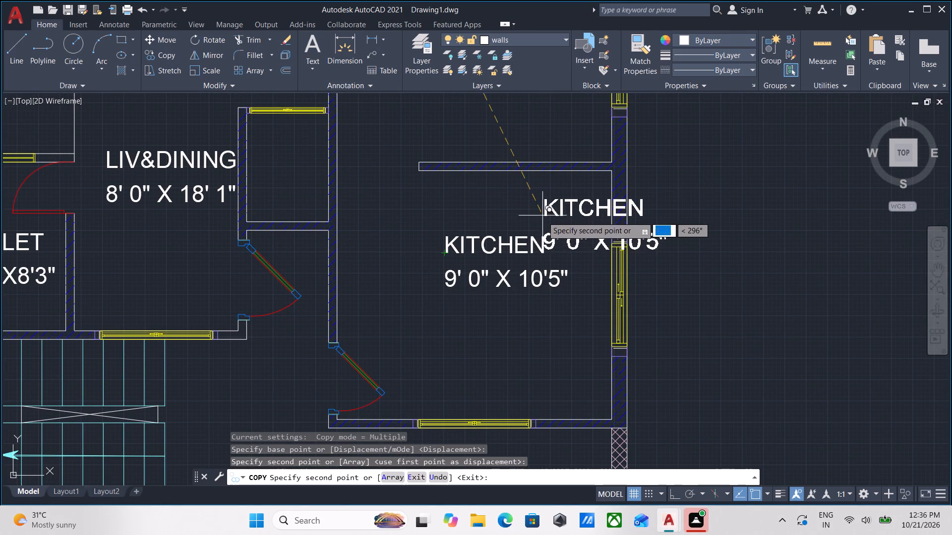
key("Escape")
Change the copied KITCHEN name in the southeast room to LIVING.
double_click(504, 240)
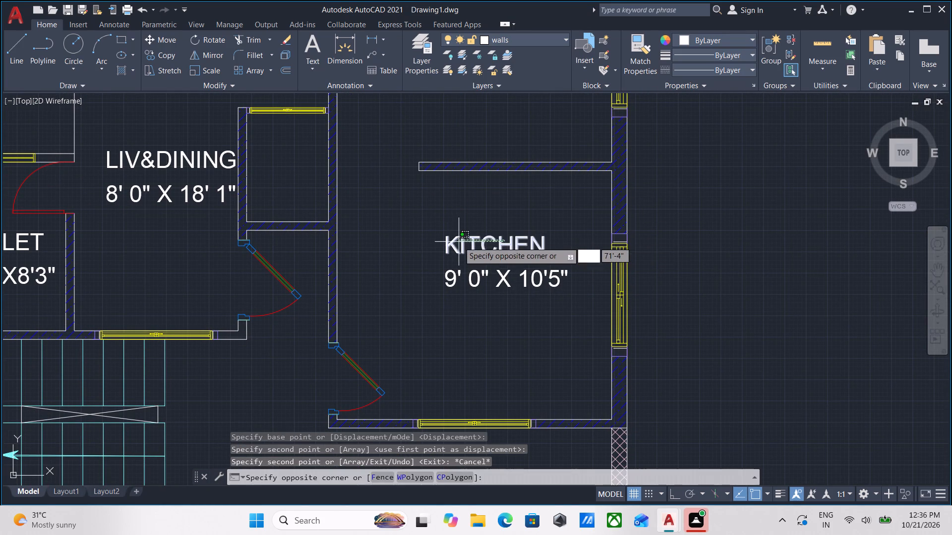
left_click(459, 242)
double_click(470, 242)
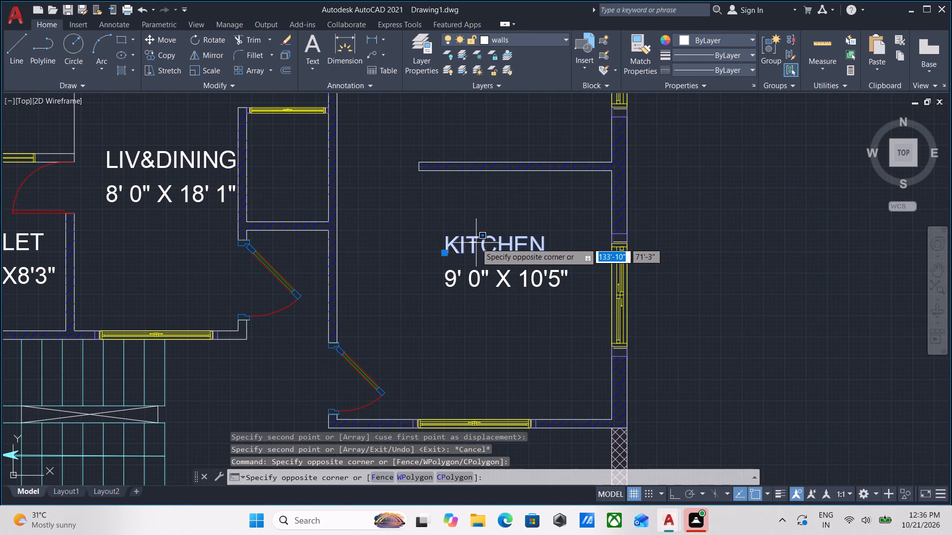
triple_click(476, 243)
left_click(474, 243)
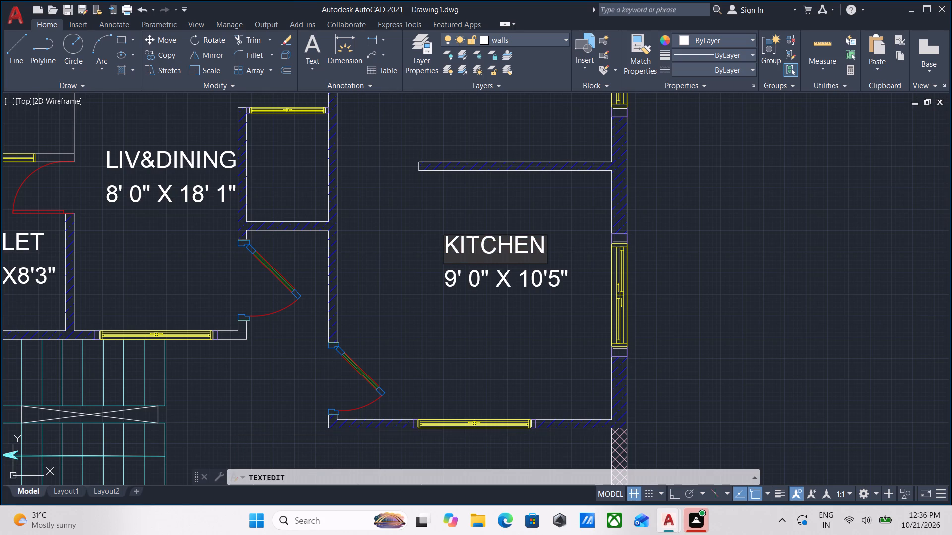
left_click(543, 242)
key("BackSpace")
key("BackSpace")
key("BackSpace")
key("BackSpace")
key("BackSpace")
key("BackSpace")
key("BackSpace")
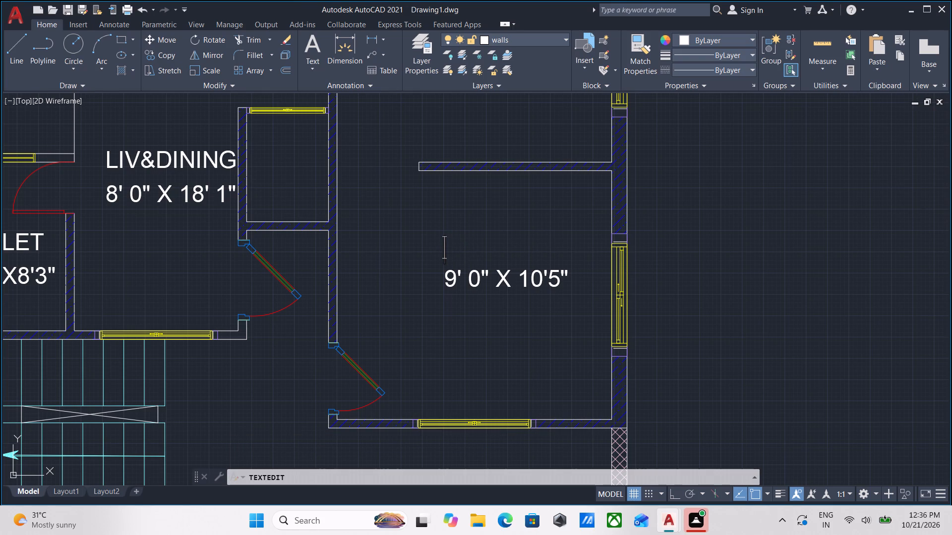
type("LIVING")
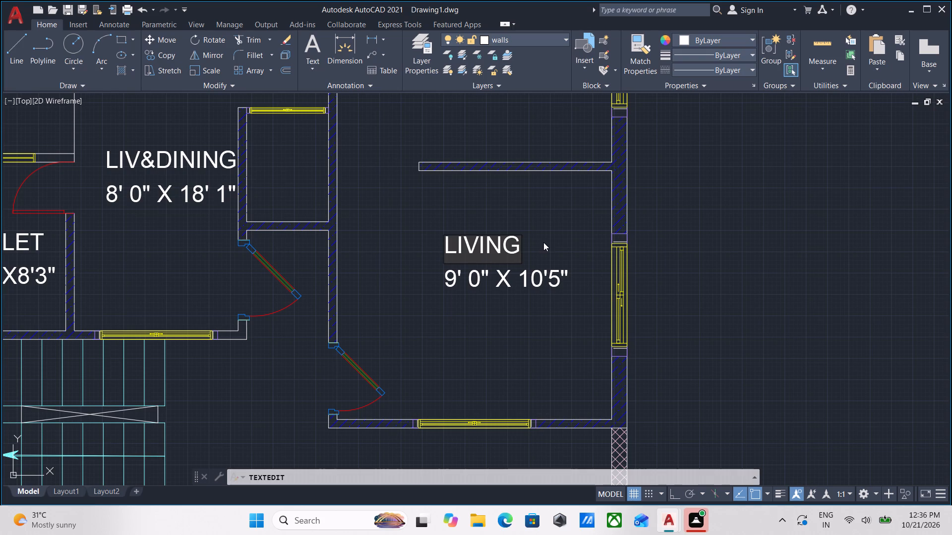
key("Return")
key("Return")
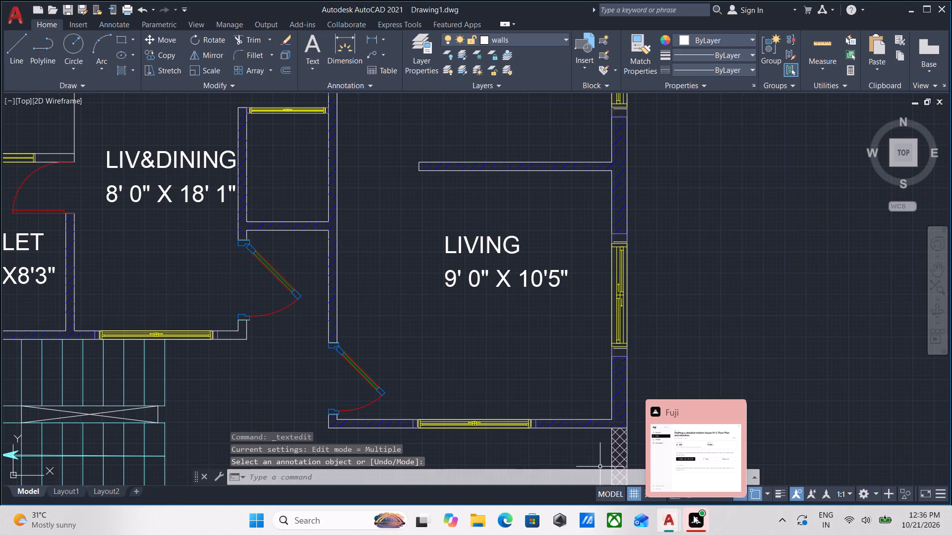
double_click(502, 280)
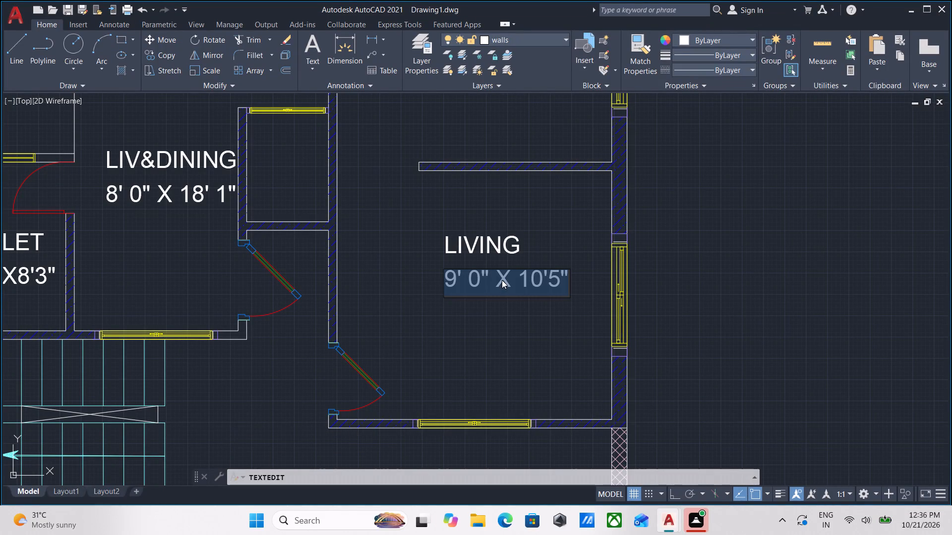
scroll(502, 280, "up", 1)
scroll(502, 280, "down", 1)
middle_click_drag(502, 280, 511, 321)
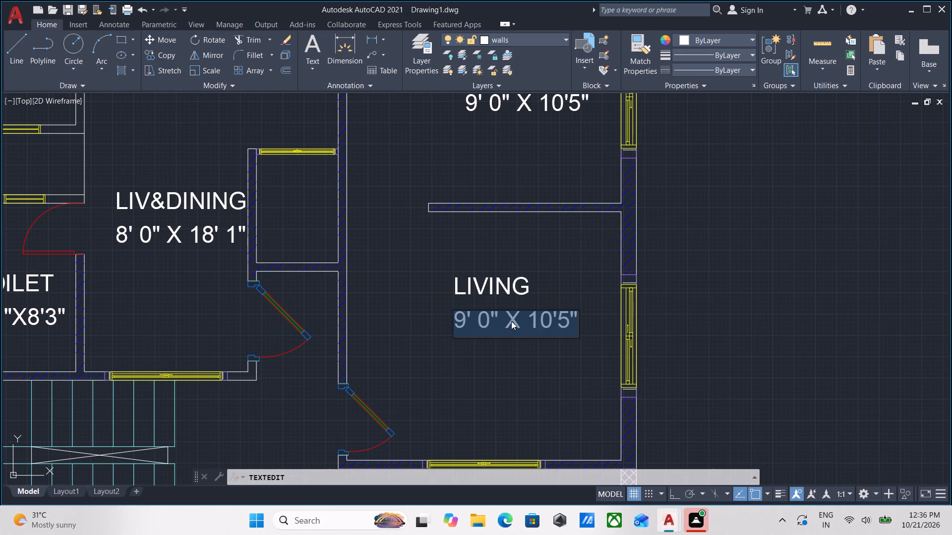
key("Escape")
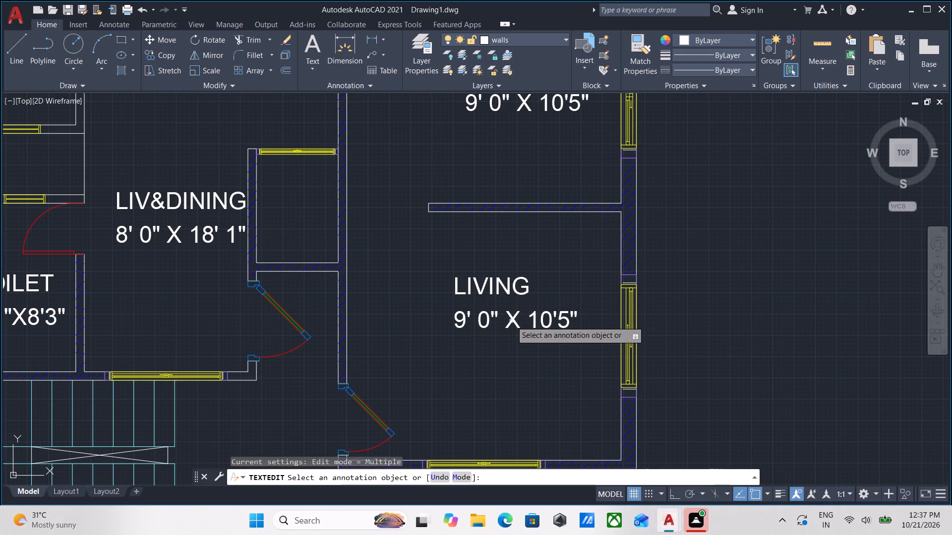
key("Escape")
Measure the living room's interior width and depth for its size line.
type("MEA")
key("Return")
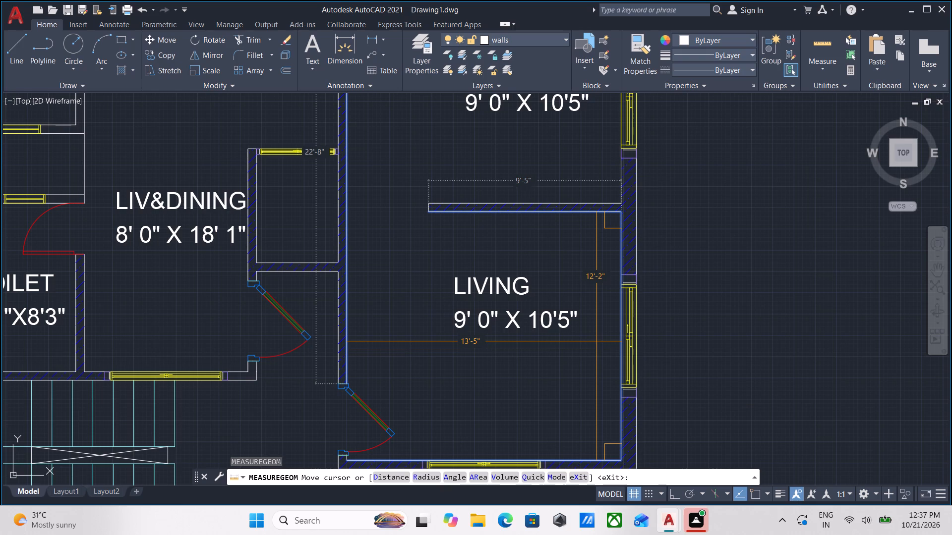
key("Escape")
key("Escape")
Change the second dimension in the LIVING label's size line to 12' 2".
left_click(520, 322)
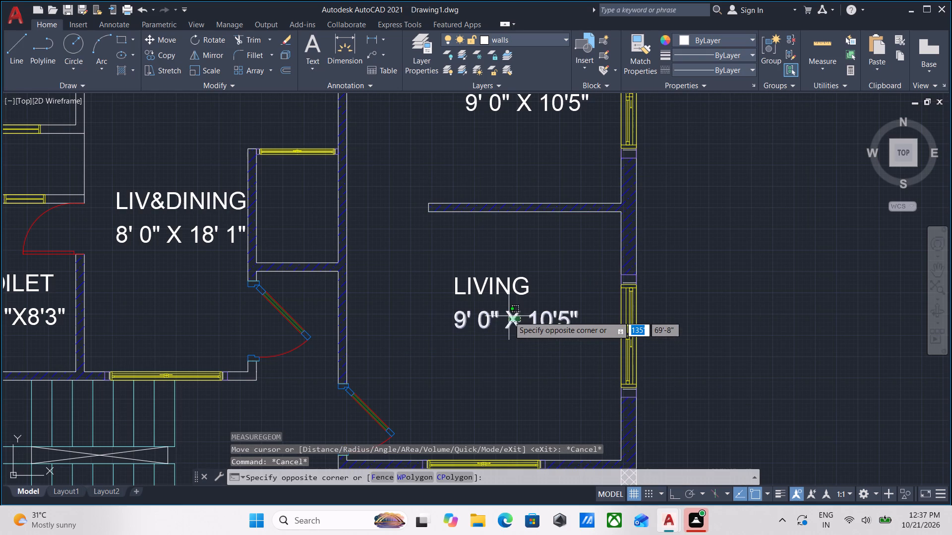
triple_click(509, 316)
left_click(546, 321)
left_click(552, 322)
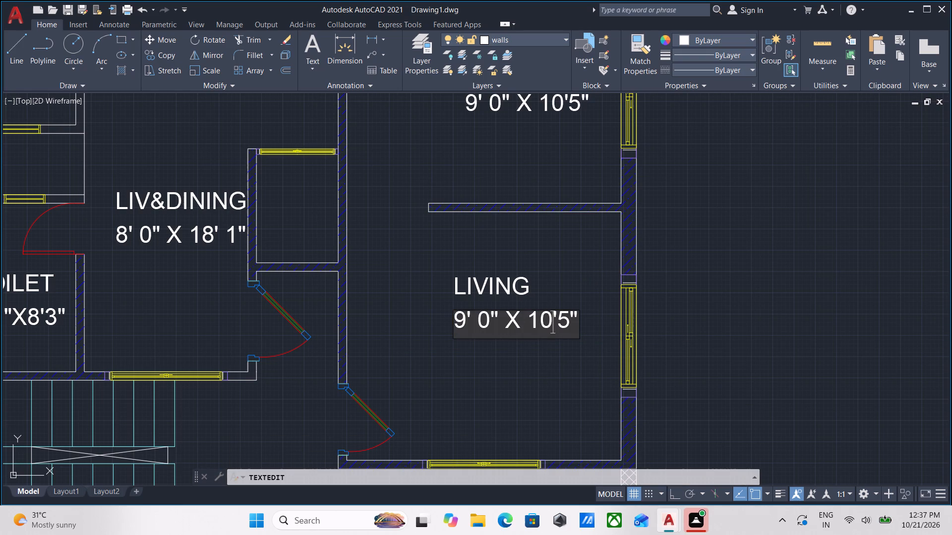
key("BackSpace")
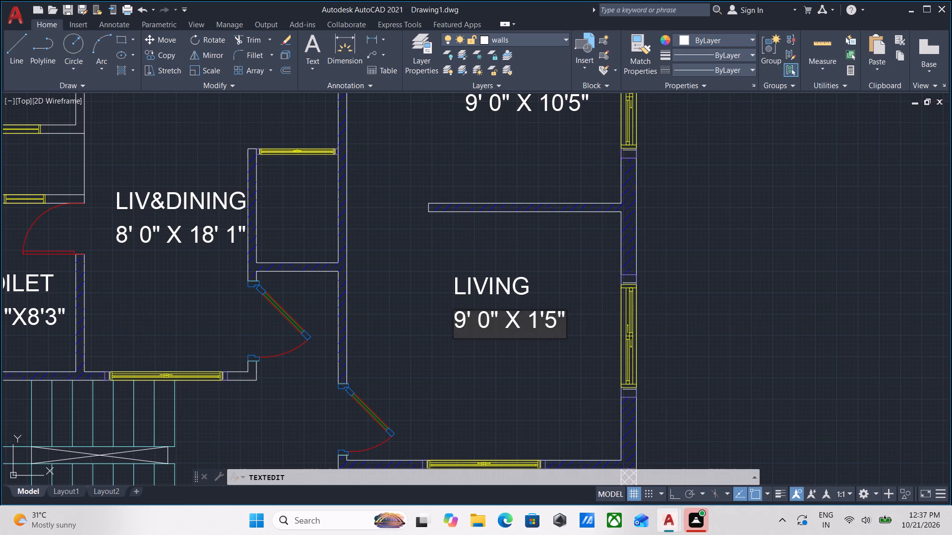
key("2")
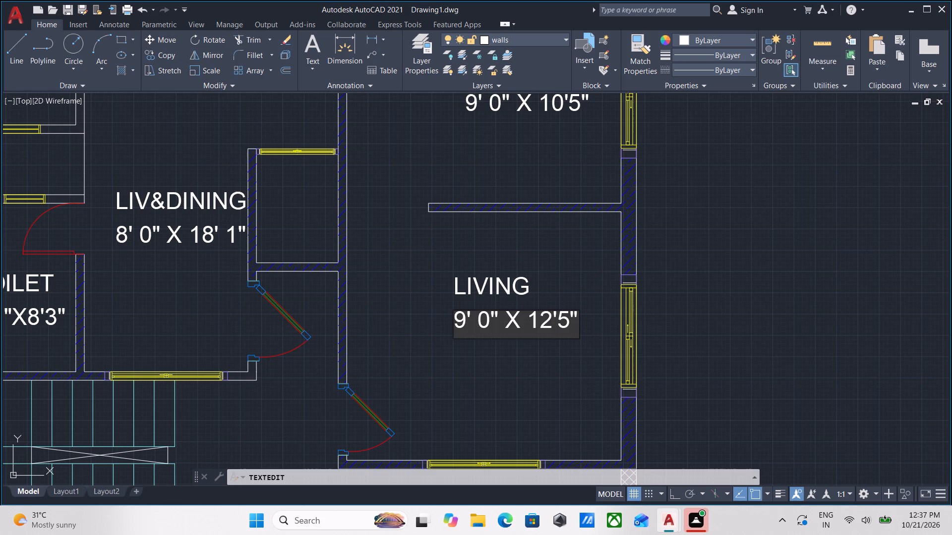
left_click(568, 315)
key("BackSpace")
key("space")
type("2")
key("Return")
key("Return")
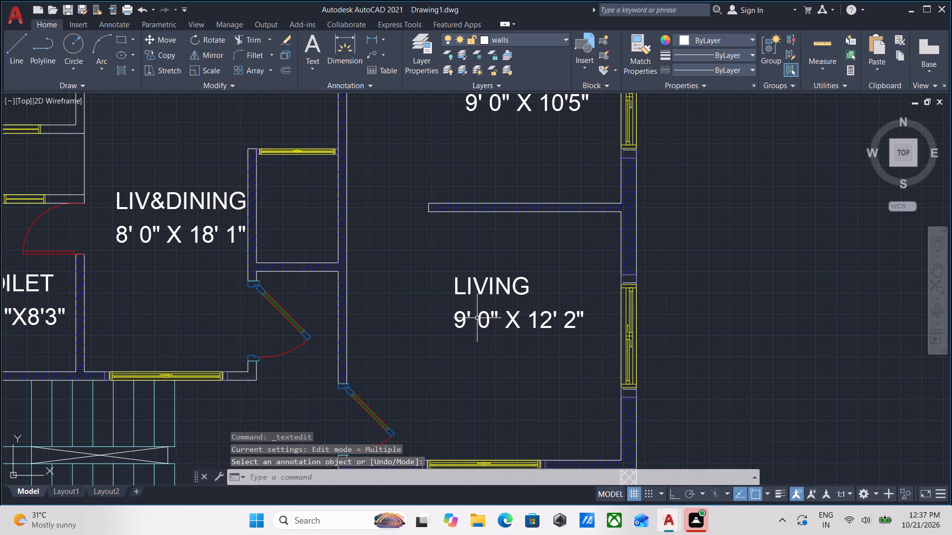
Change the first dimension in the LIVING label's size line to 13' 5".
double_click(464, 322)
left_click(464, 322)
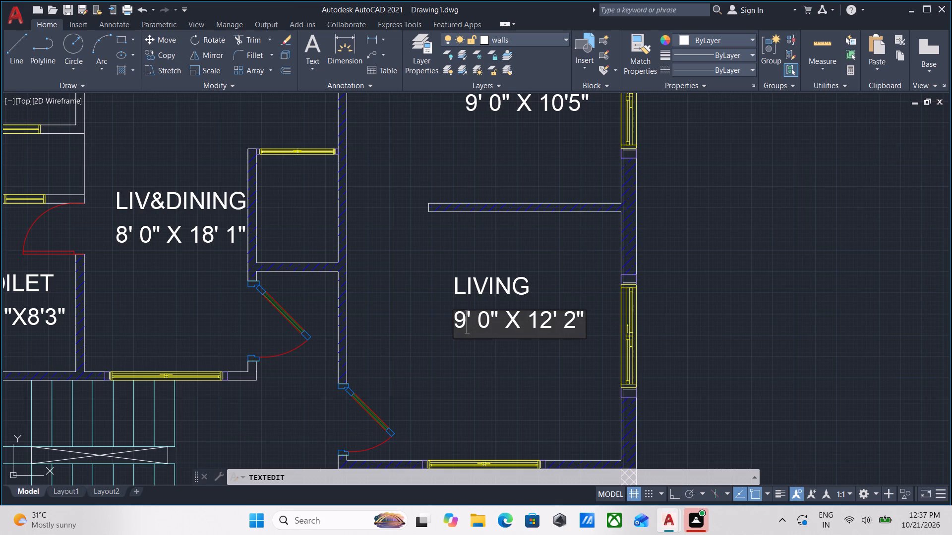
key("BackSpace")
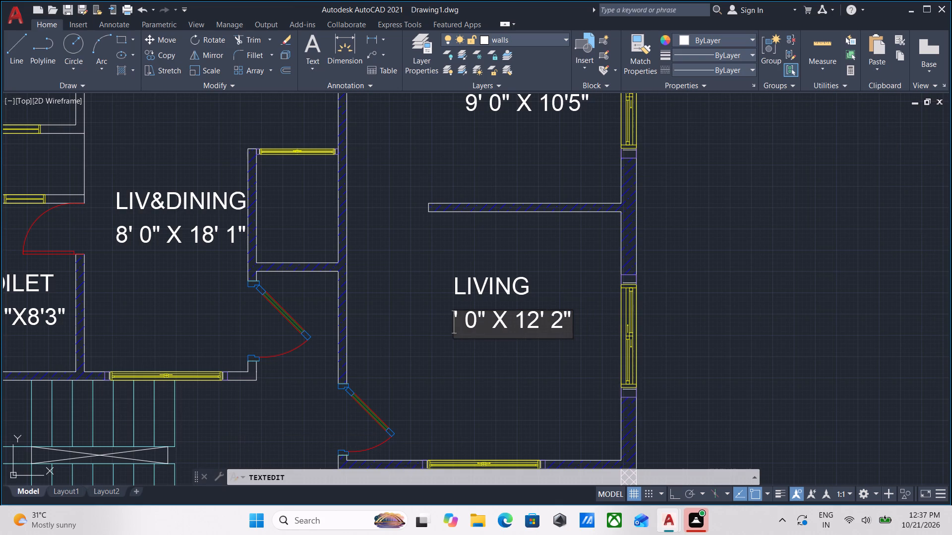
type("13")
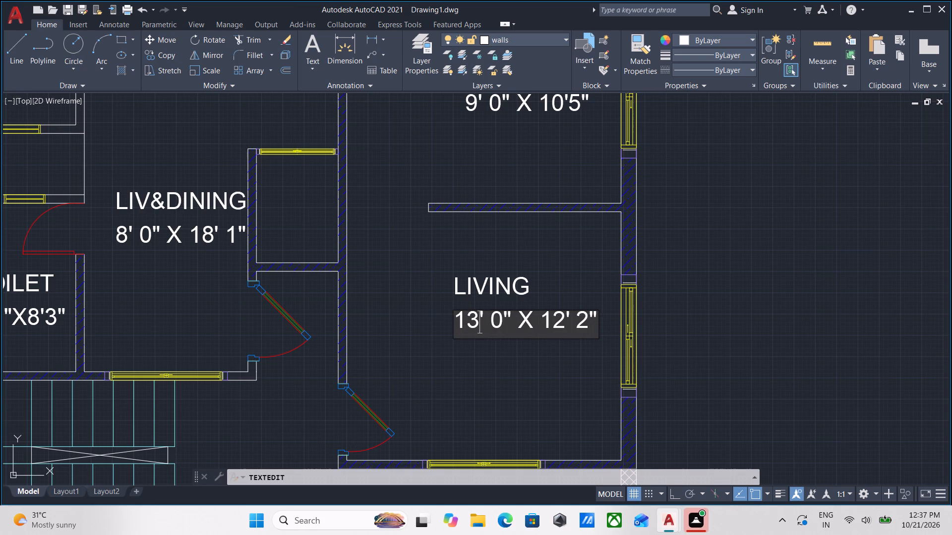
left_click(505, 320)
key("BackSpace")
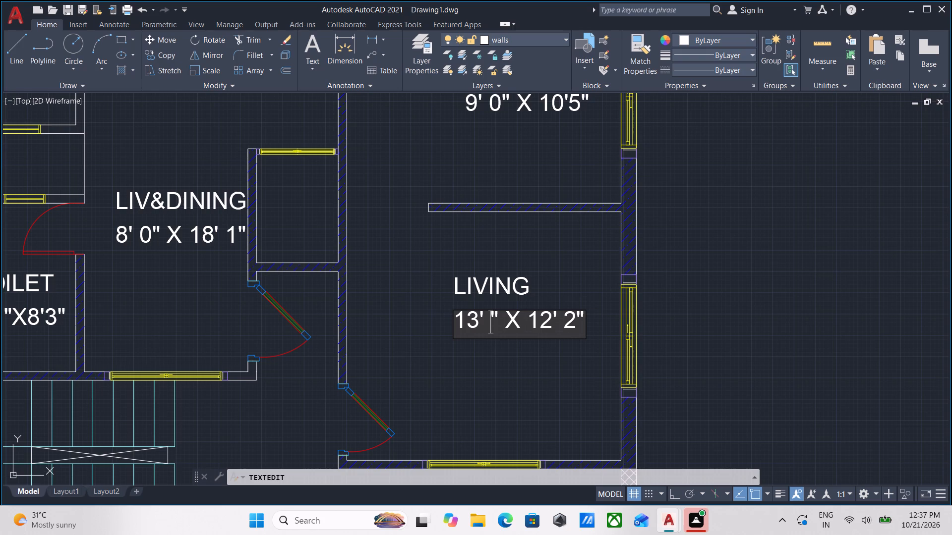
key("5")
key("Return")
key("Return")
Measure the living room's interior again to check its size line.
scroll(510, 335, "down", 1)
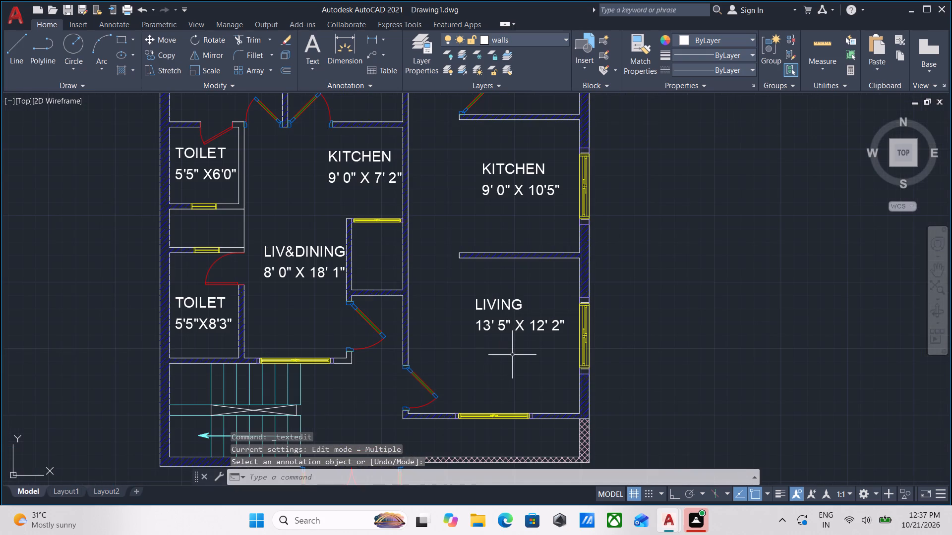
type("MEA")
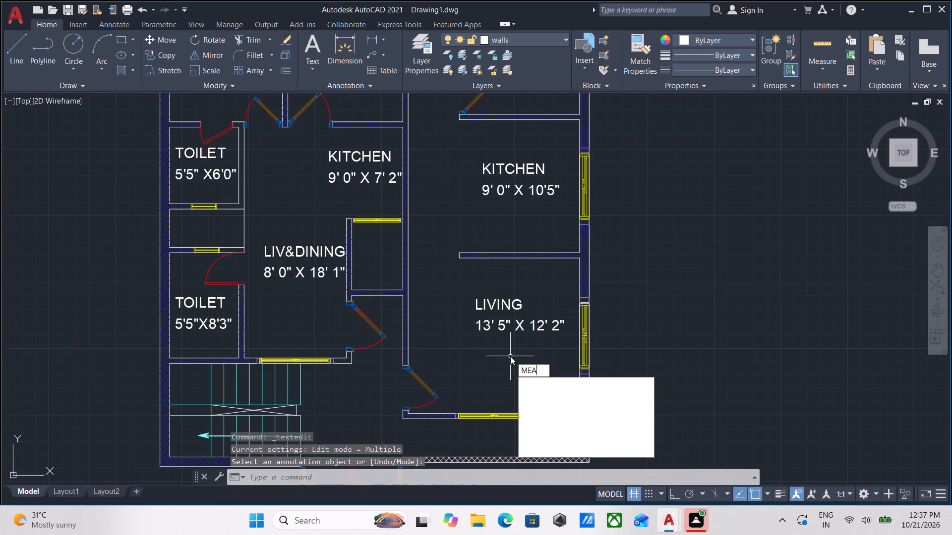
key("Return")
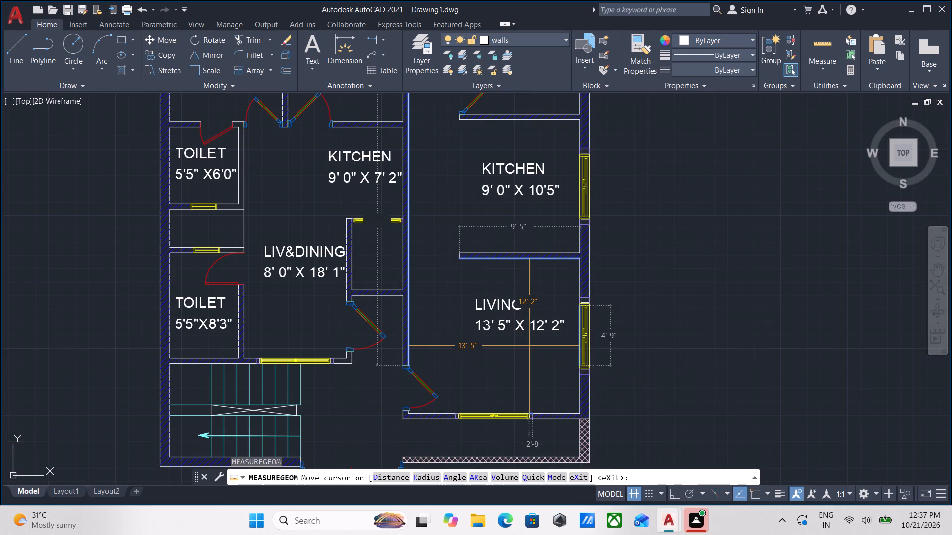
scroll(528, 351, "down", 1)
key("Escape")
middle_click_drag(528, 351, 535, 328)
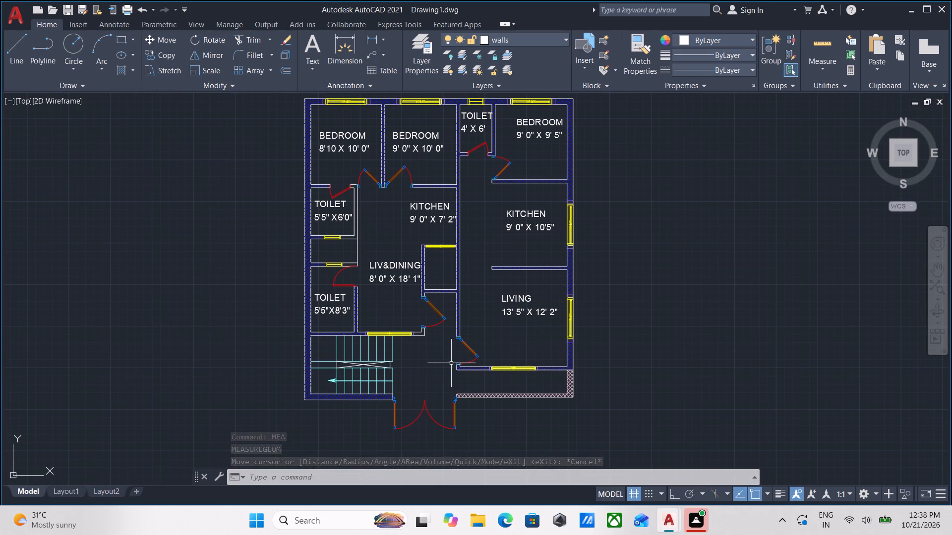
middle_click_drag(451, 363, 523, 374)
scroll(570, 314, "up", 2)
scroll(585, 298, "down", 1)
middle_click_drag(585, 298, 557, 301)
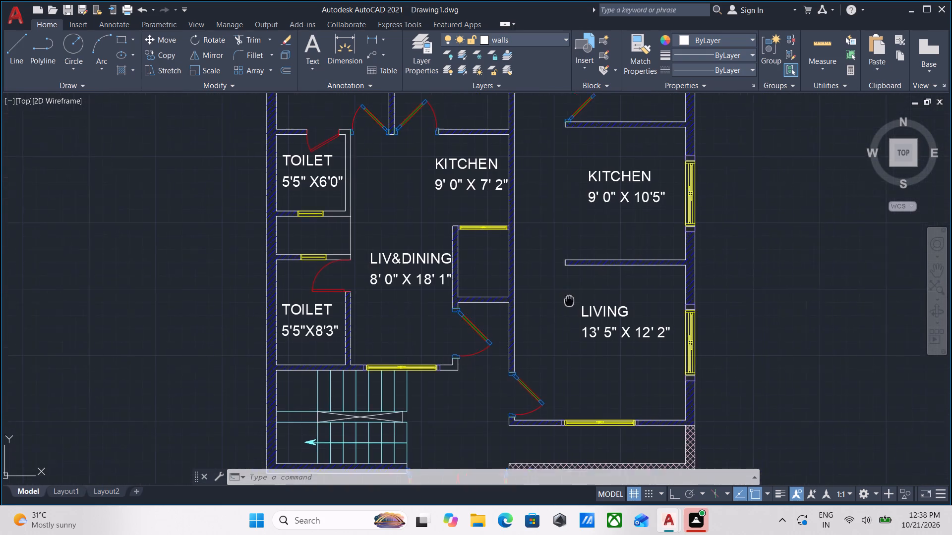
Copy the LIV&DINING label with its size line into the open area between the staircase and the living room door.
middle_click_drag(557, 301, 538, 305)
left_click(387, 239)
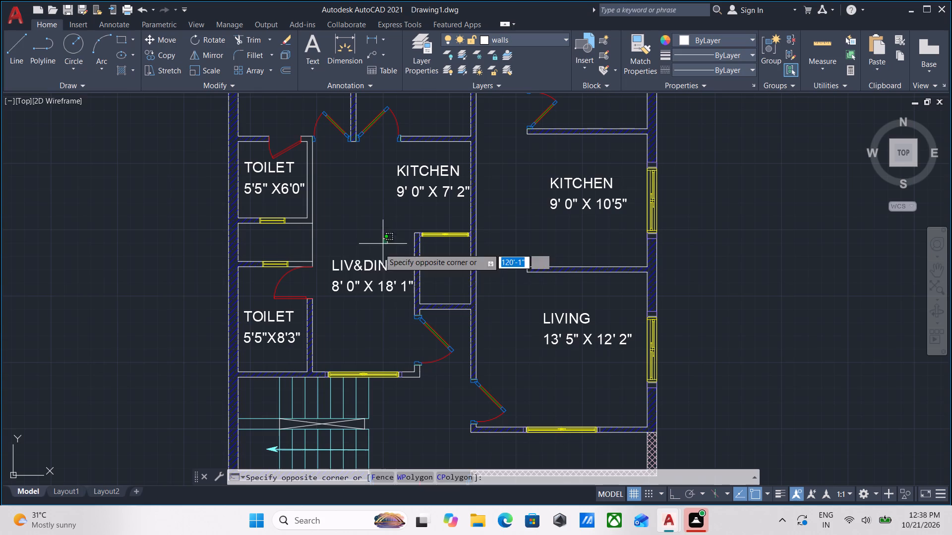
left_click(349, 309)
middle_click_drag(366, 320, 391, 292)
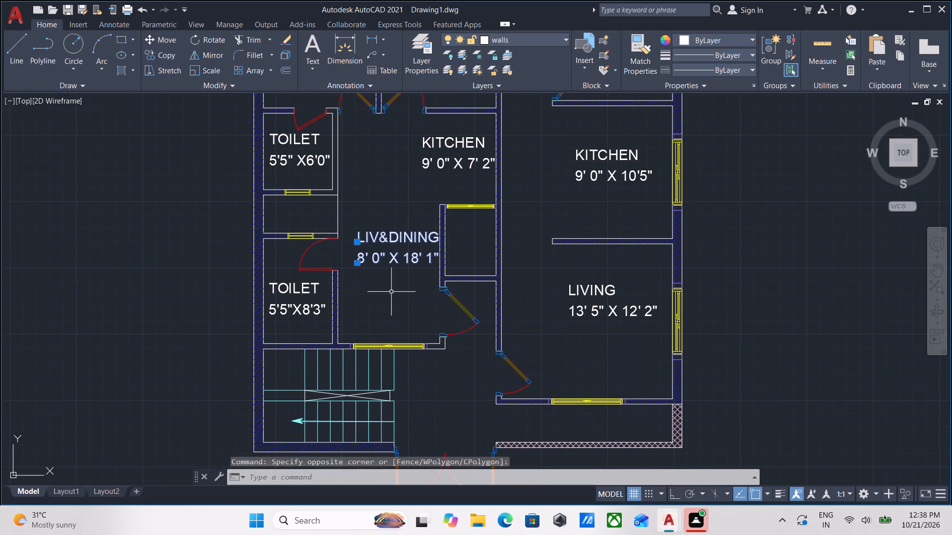
key("c")
key("o")
key("Return")
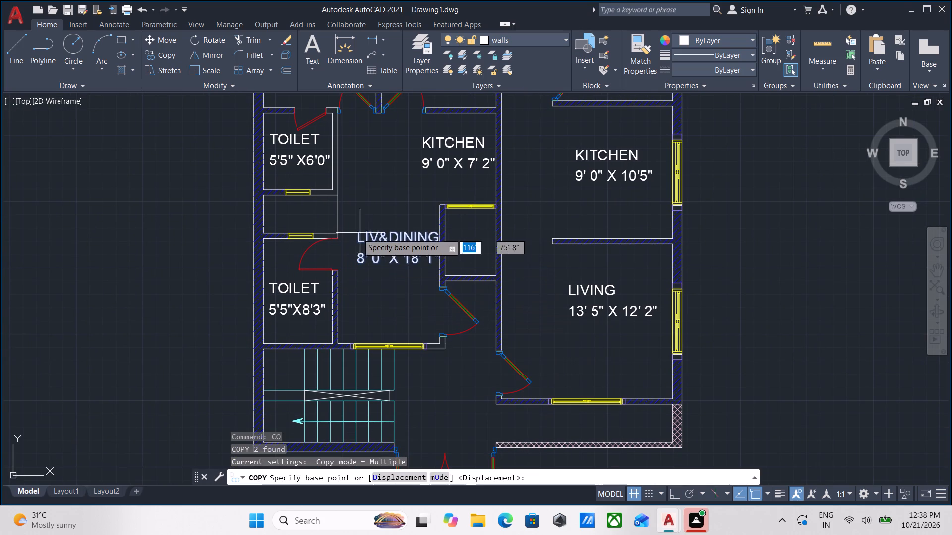
scroll(355, 235, "up", 2)
left_click(355, 235)
middle_click_drag(448, 431, 365, 222)
scroll(448, 404, "down", 1)
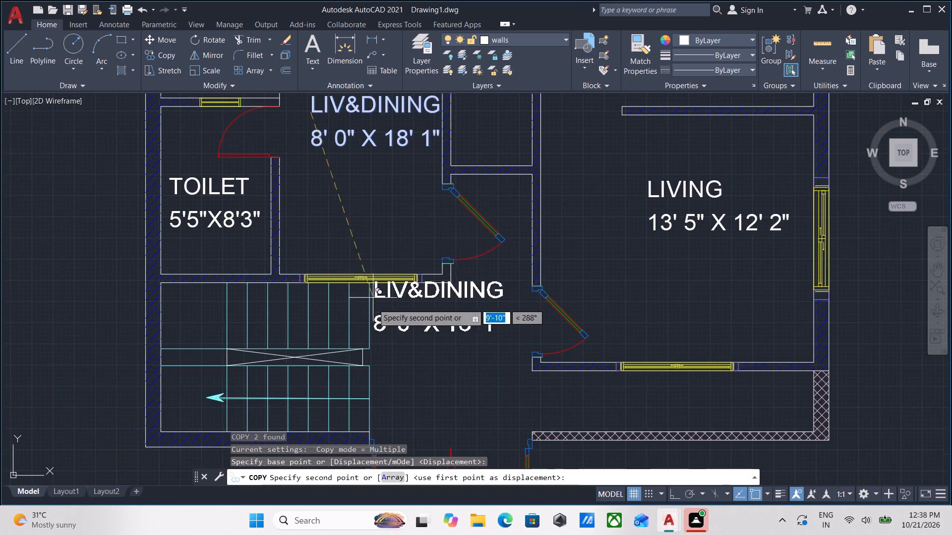
scroll(371, 313, "down", 1)
middle_click_drag(373, 311, 391, 270)
scroll(402, 284, "up", 1)
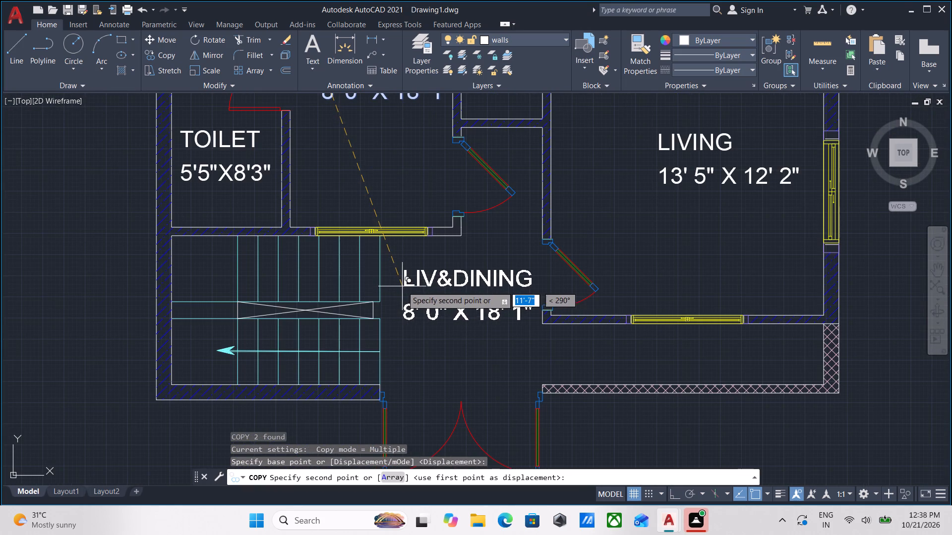
left_click(402, 286)
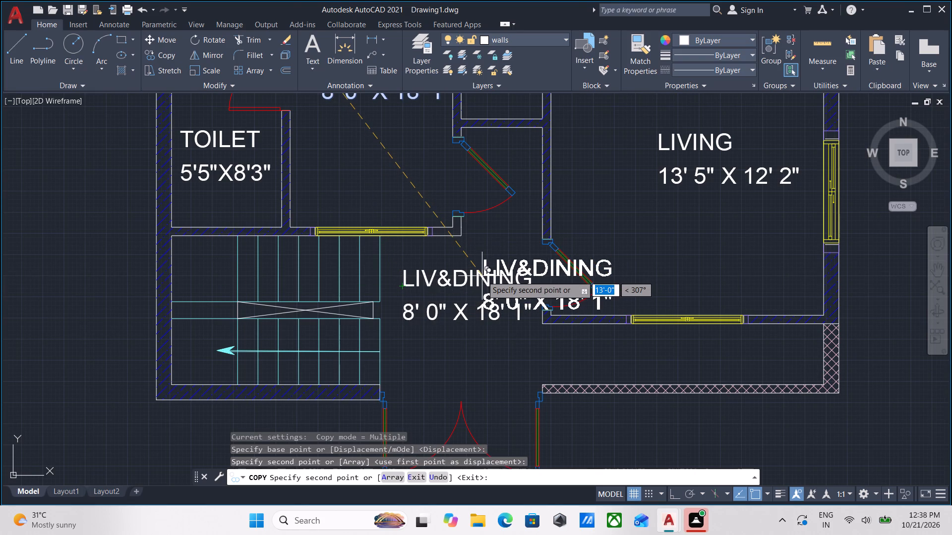
key("Escape")
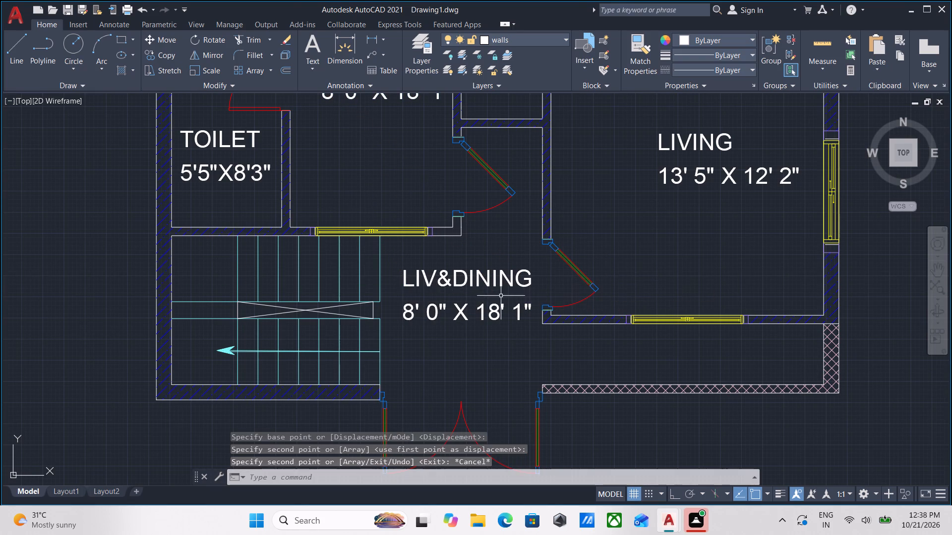
Change the name line of the copied label beside the staircase to LOBBY.
scroll(484, 320, "up", 1)
middle_click_drag(484, 320, 474, 369)
scroll(465, 296, "down", 2)
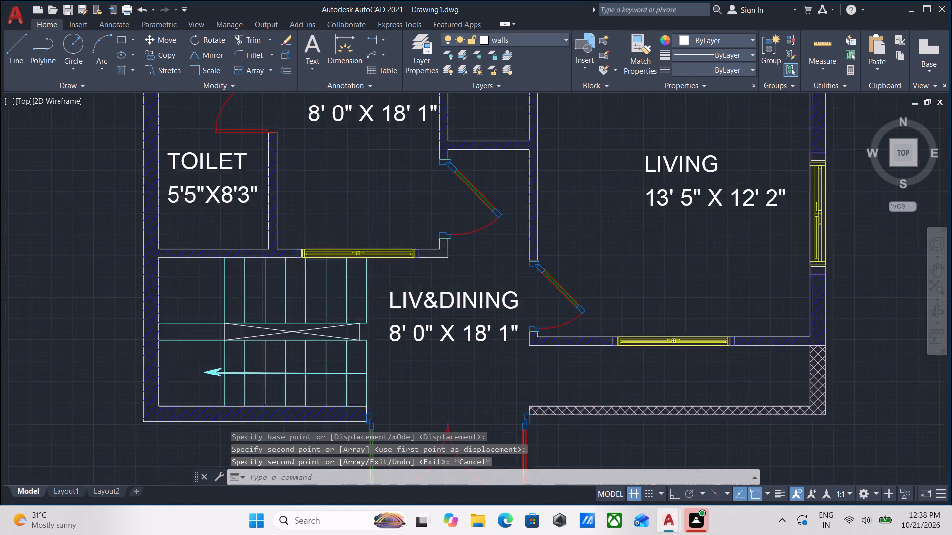
scroll(465, 296, "down", 1)
scroll(465, 296, "up", 1)
double_click(458, 298)
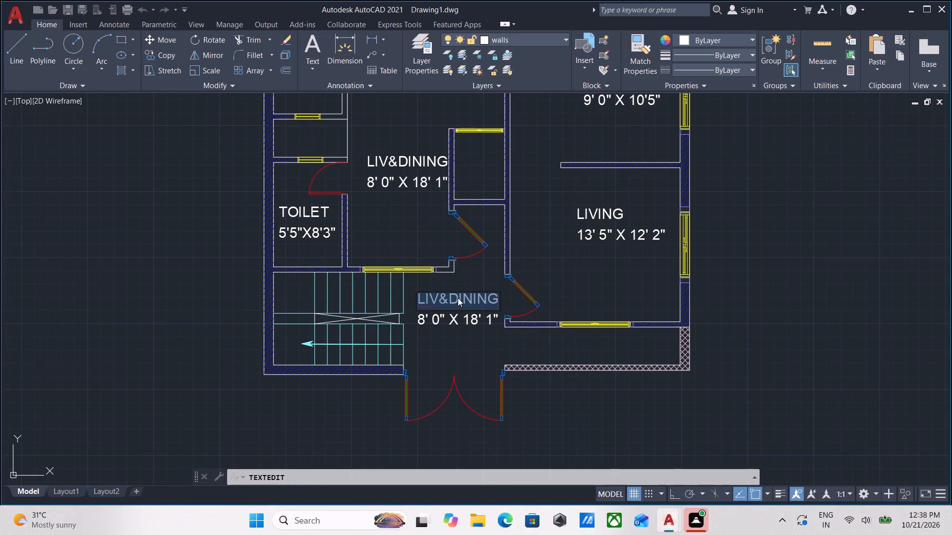
type("LOBBY")
key("Return")
key("Return")
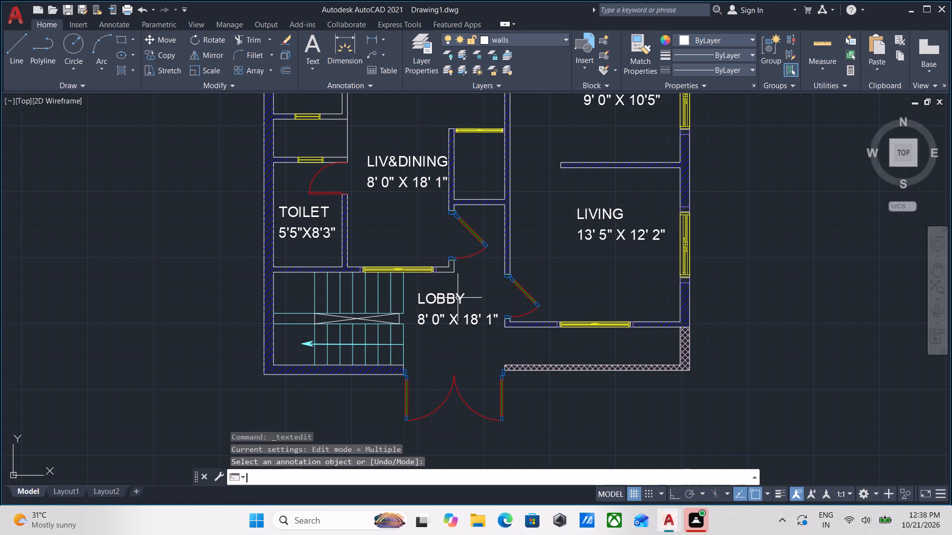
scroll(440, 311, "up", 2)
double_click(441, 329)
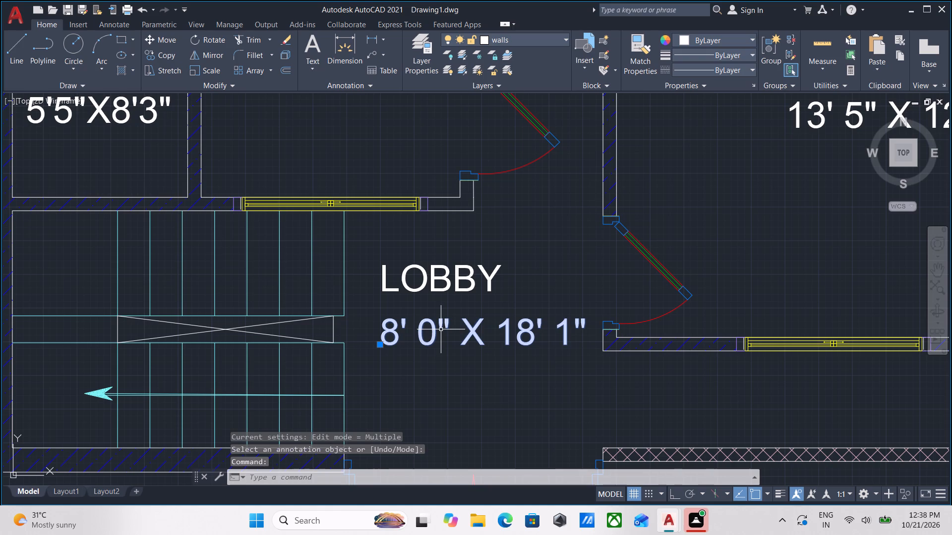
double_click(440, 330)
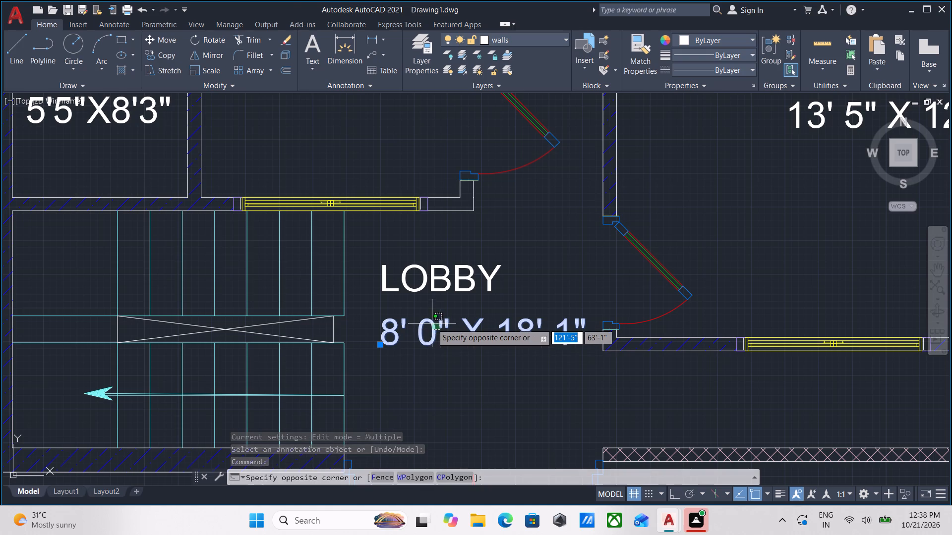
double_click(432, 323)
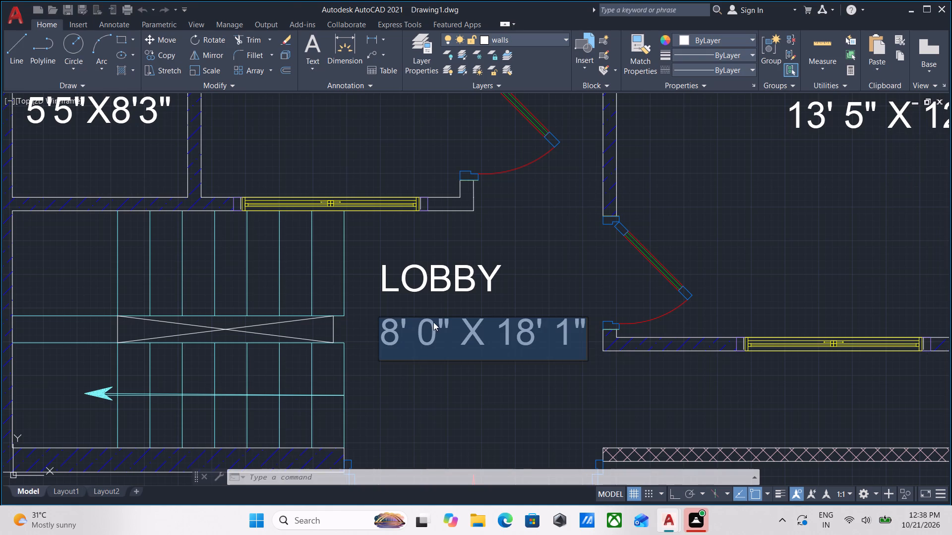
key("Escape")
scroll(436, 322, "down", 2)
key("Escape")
Measure the width and depth of the lobby beside the staircase for its size line.
type("MEA")
key("Return")
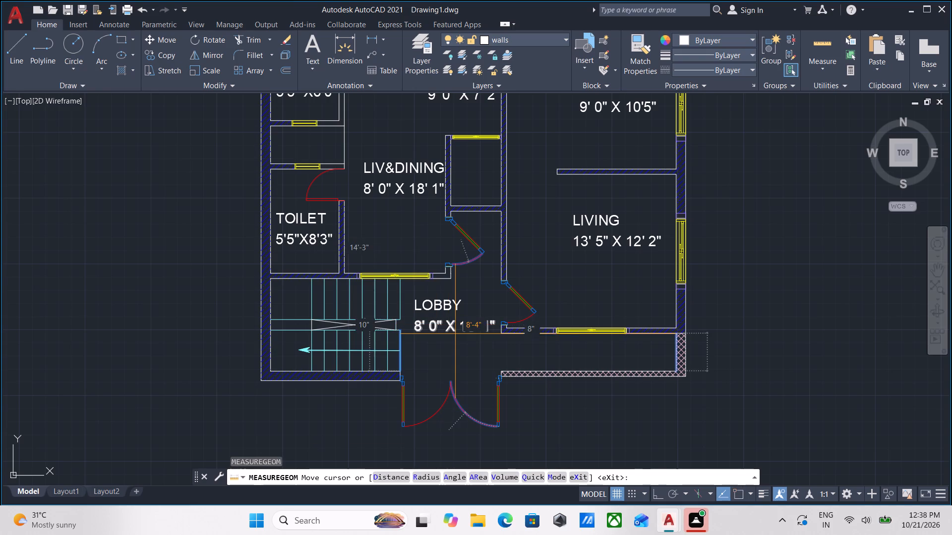
scroll(455, 334, "up", 1)
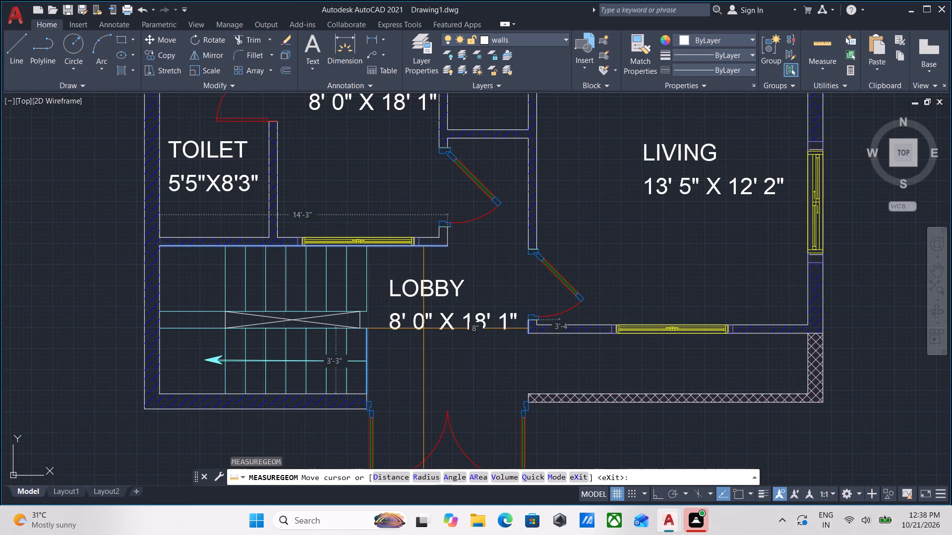
scroll(383, 330, "up", 3)
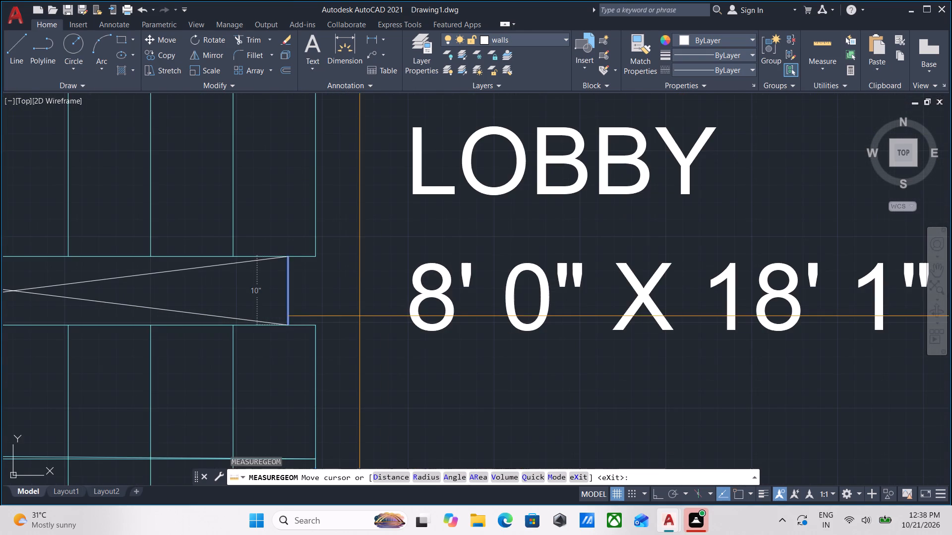
scroll(359, 316, "down", 2)
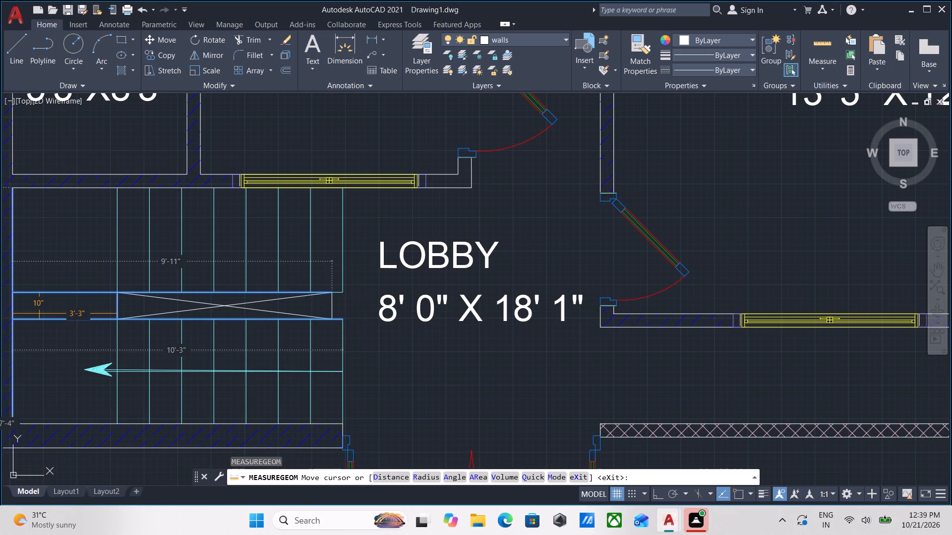
middle_click_drag(57, 306, 211, 295)
scroll(96, 304, "down", 1)
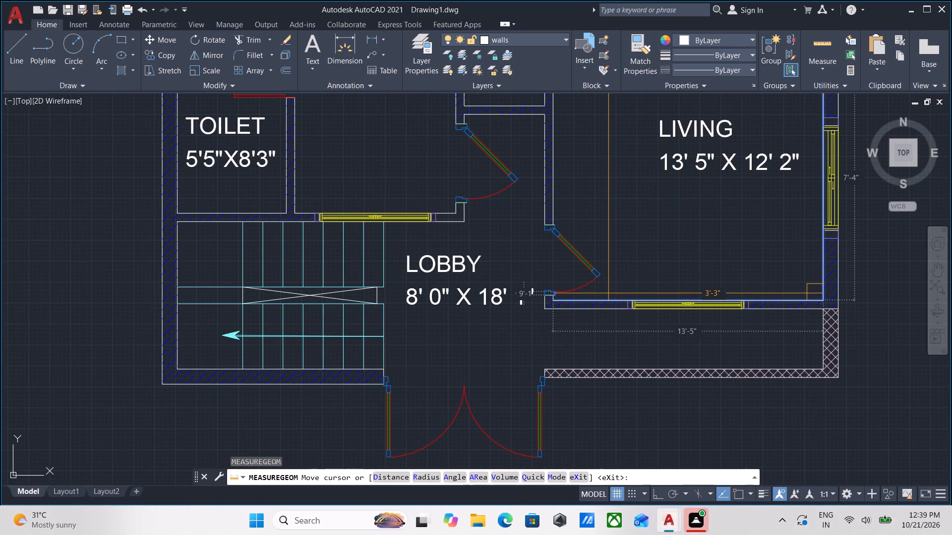
key("Escape")
Change the first dimension in the LOBBY label's size line to 8' 4".
scroll(467, 283, "up", 2)
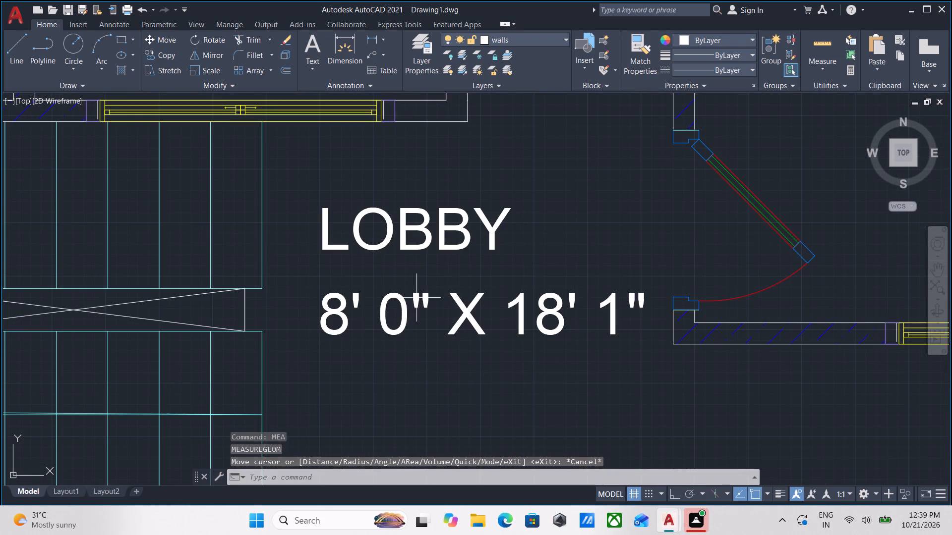
double_click(412, 305)
triple_click(383, 306)
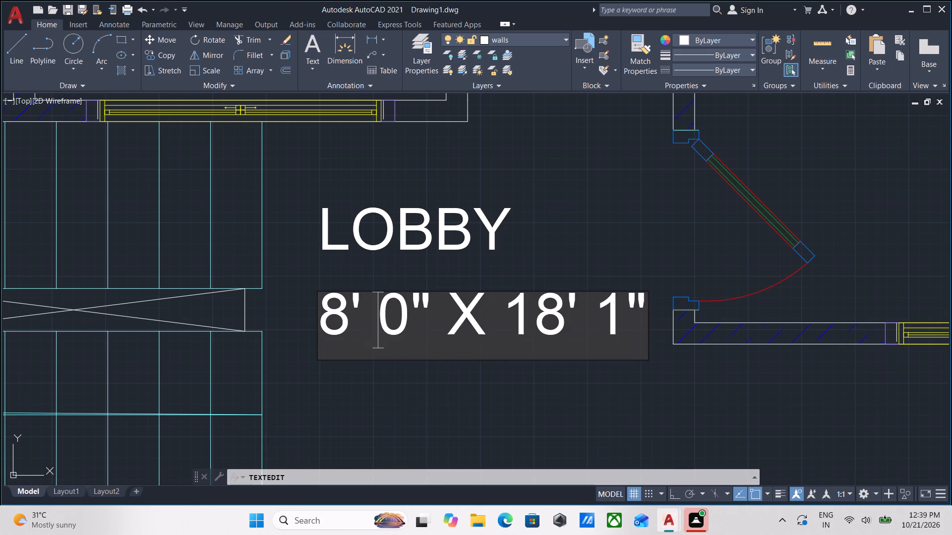
left_click(433, 308)
key("BackSpace")
key("BackSpace")
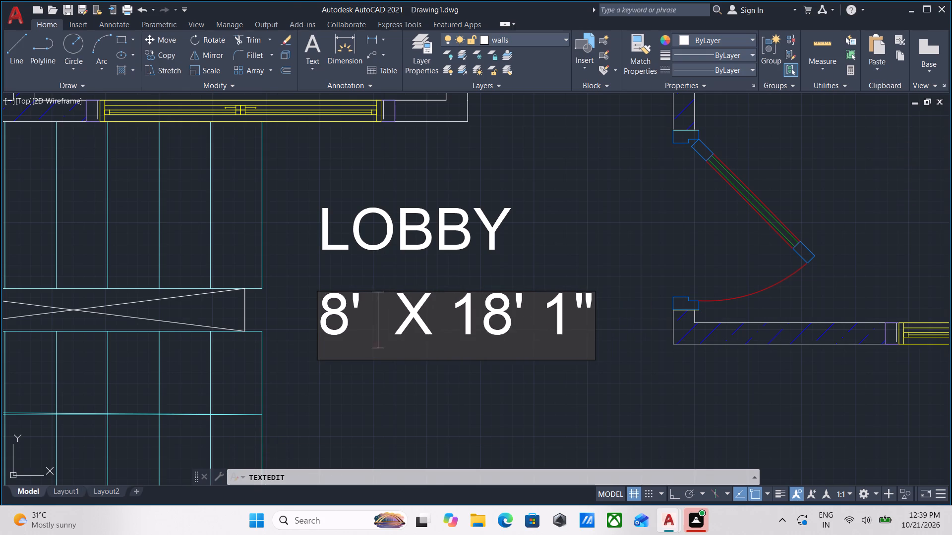
key("4")
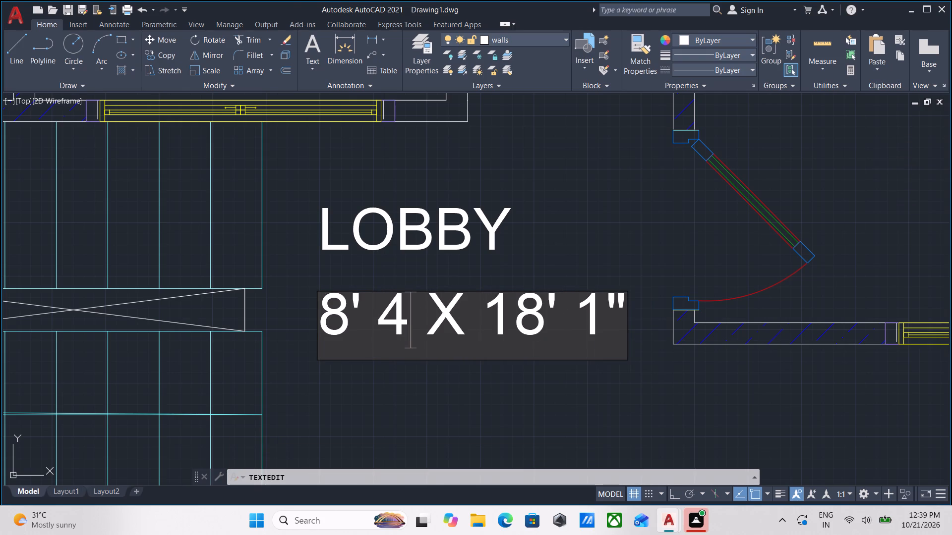
key("shift+quotedbl")
key("Return")
key("Return")
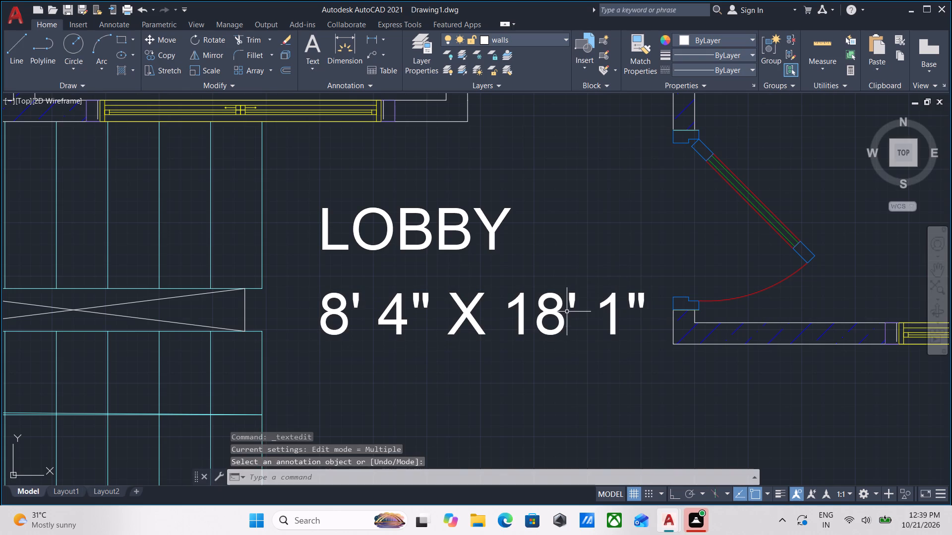
Change the second dimension in the LOBBY label's size line to 7' 4".
triple_click(553, 314)
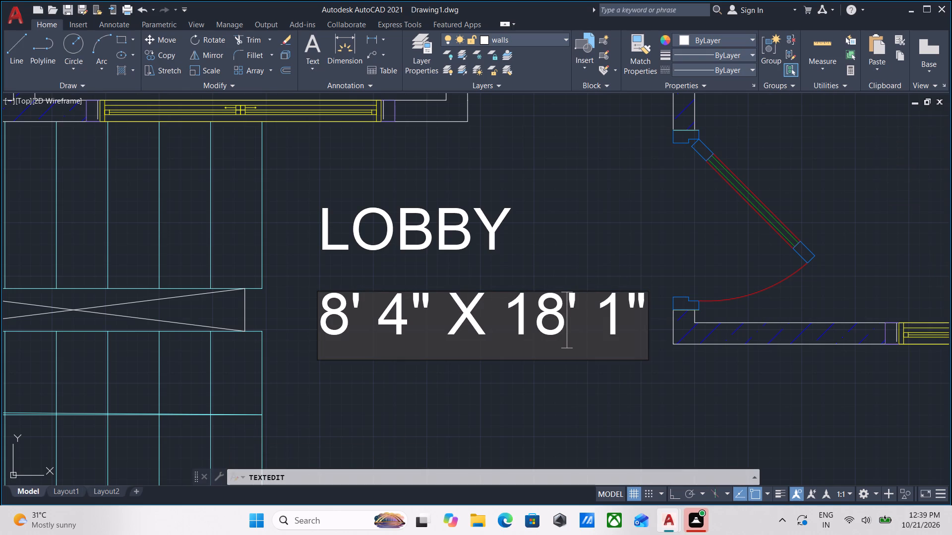
key("BackSpace")
key("BackSpace")
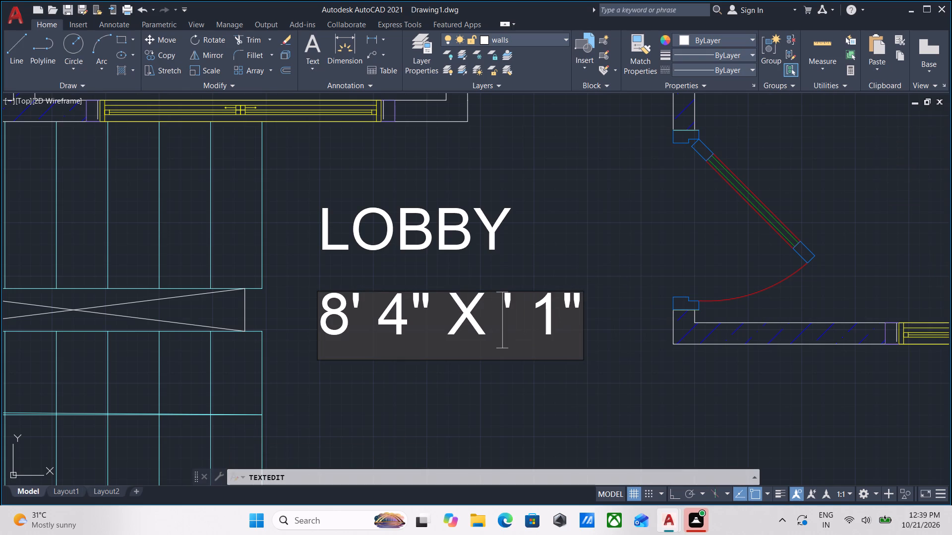
key("7")
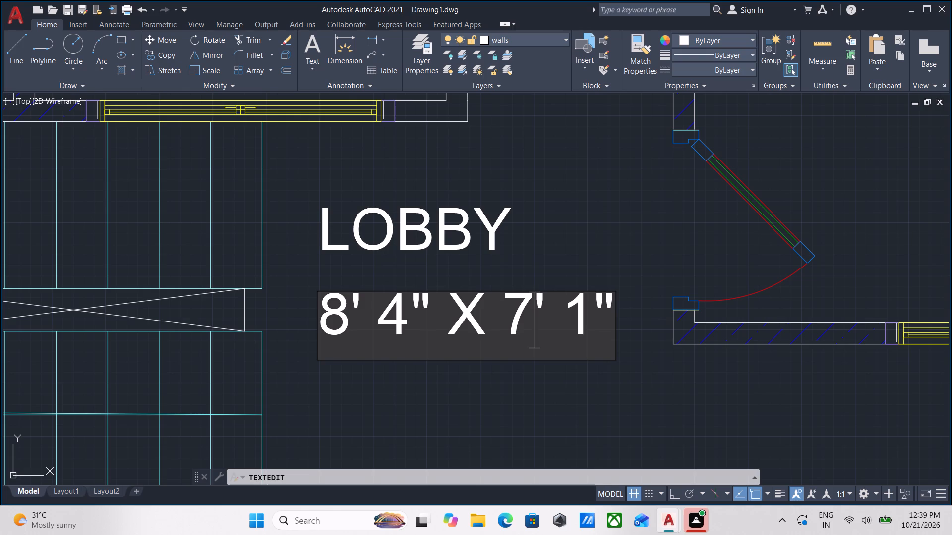
left_click(589, 305)
key("BackSpace")
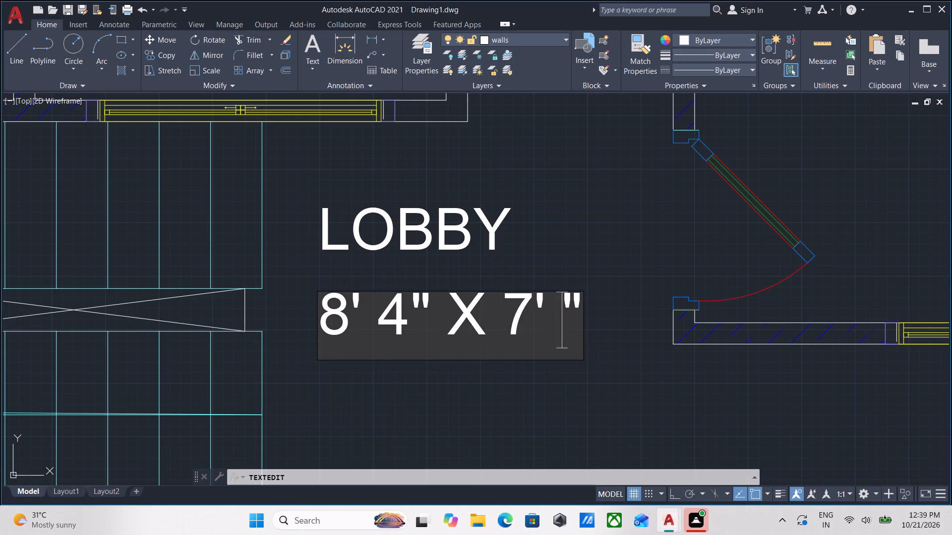
key("BackSpace")
key("space")
type("4")
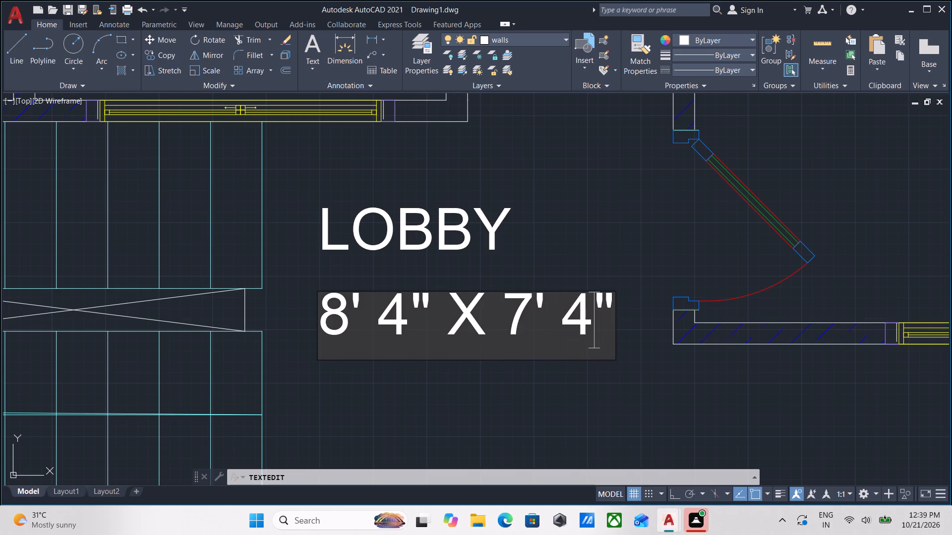
key("Return")
key("Return")
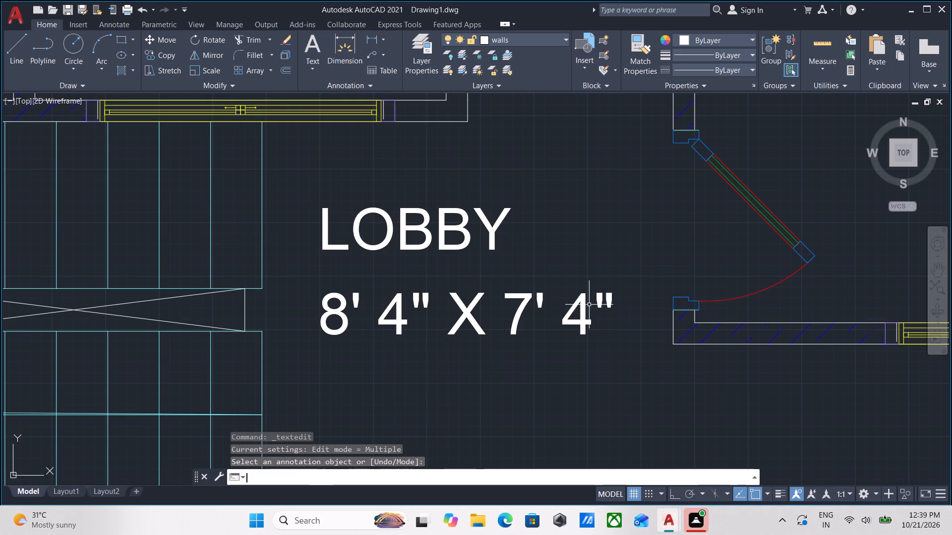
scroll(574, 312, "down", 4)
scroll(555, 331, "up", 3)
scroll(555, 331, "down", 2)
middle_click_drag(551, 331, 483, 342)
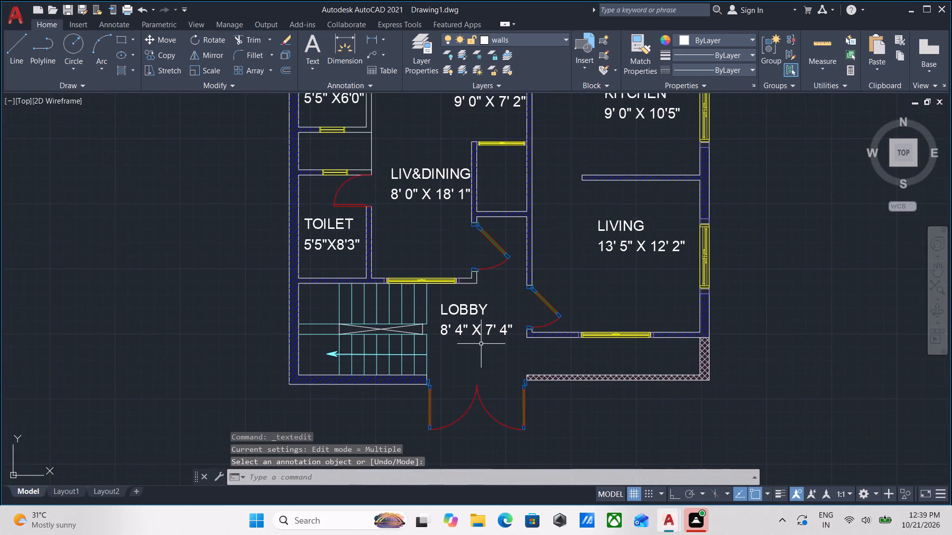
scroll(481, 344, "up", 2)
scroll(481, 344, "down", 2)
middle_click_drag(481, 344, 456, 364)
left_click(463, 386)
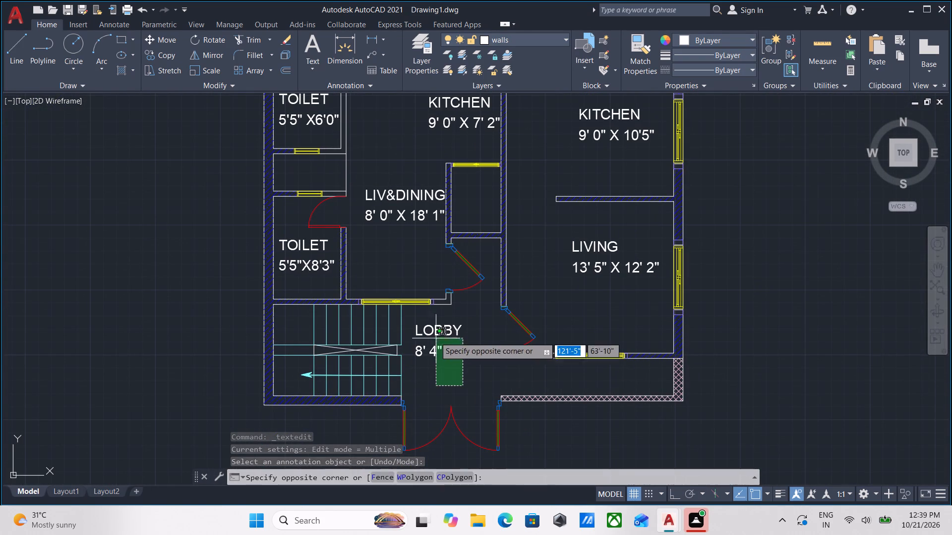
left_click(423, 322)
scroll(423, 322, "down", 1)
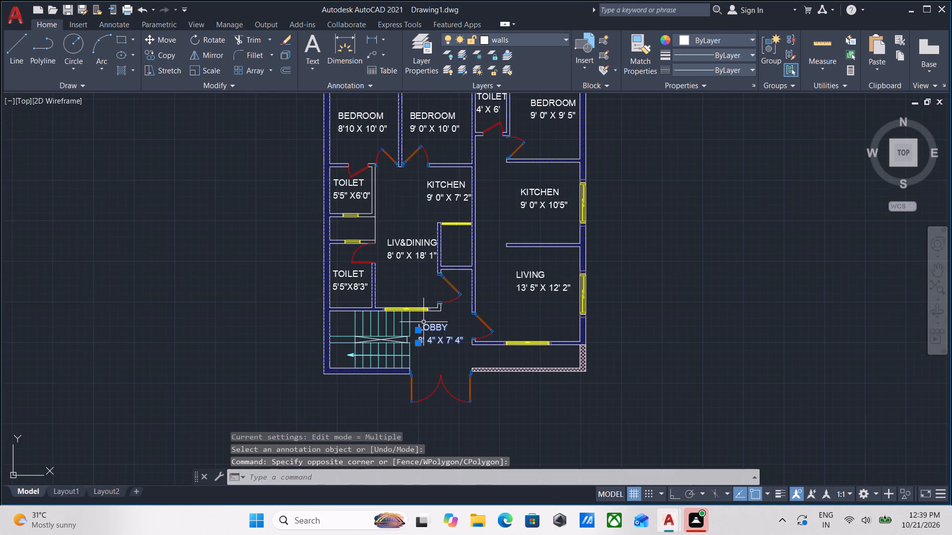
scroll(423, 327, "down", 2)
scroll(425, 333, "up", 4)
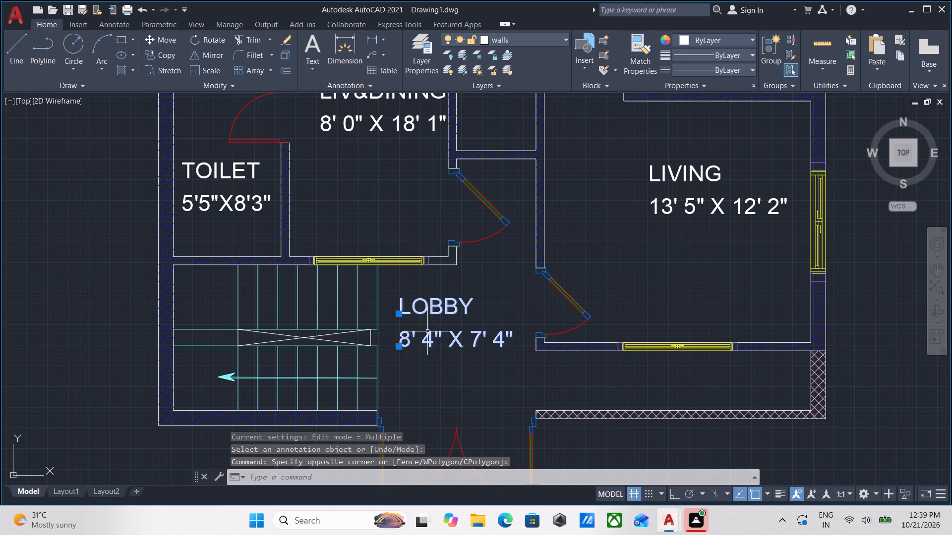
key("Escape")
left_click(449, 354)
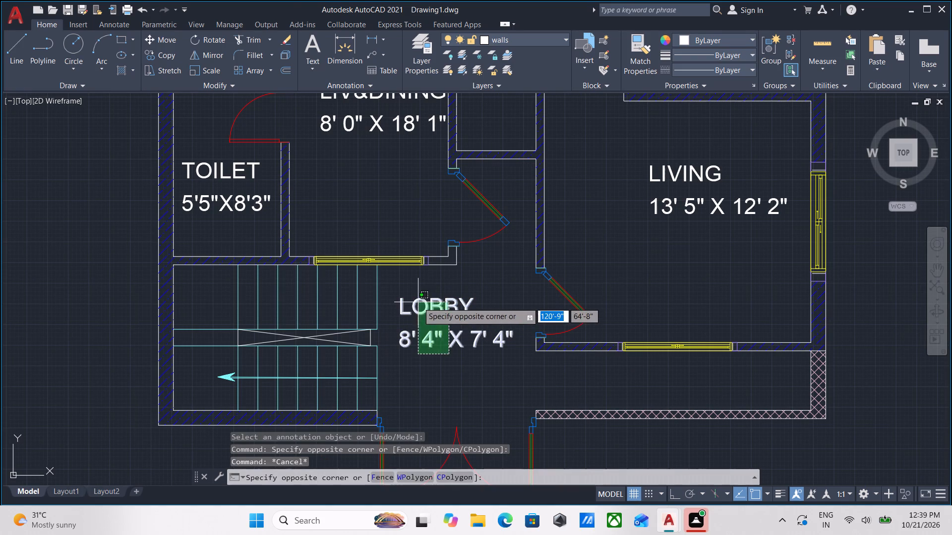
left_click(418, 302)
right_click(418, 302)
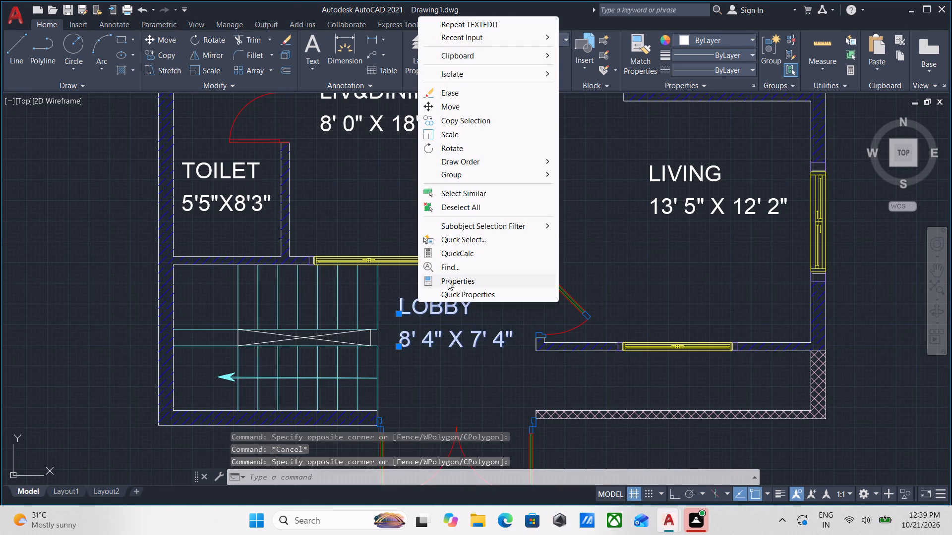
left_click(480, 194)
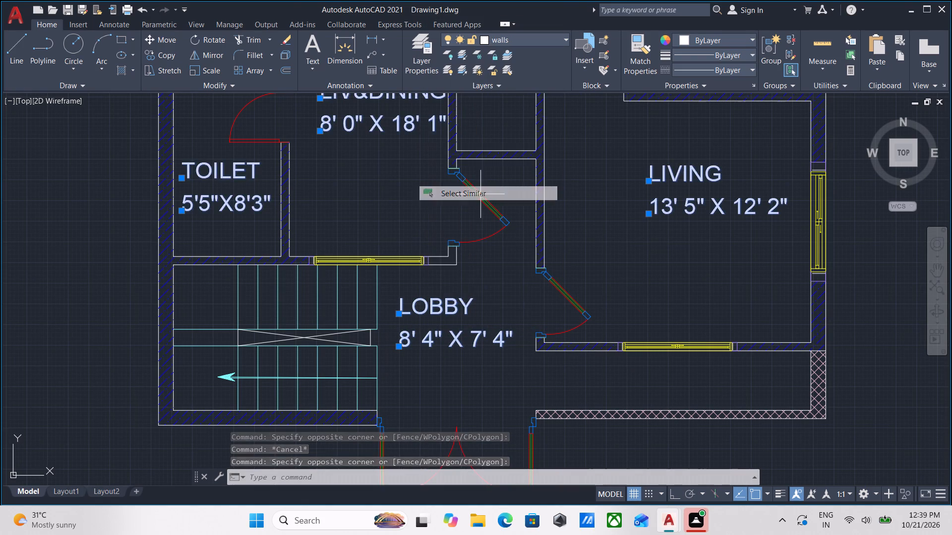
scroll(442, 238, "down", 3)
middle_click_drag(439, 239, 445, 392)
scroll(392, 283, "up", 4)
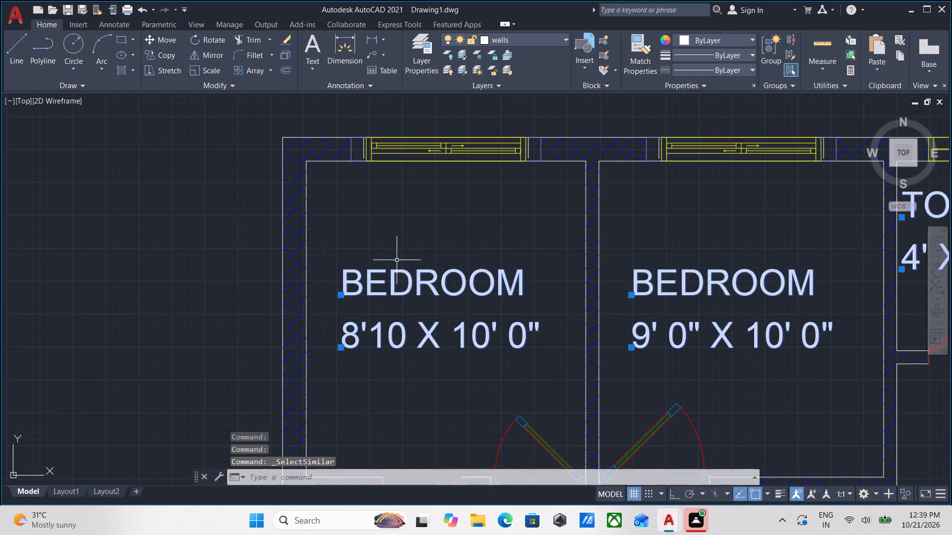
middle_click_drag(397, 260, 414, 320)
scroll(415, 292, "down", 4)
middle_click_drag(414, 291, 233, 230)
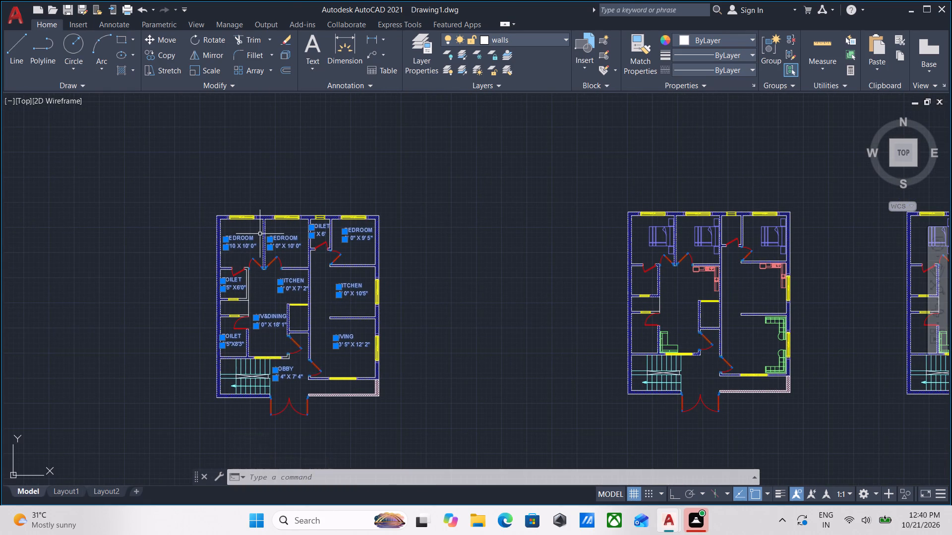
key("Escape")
Copy all room labels horizontally from the northwest bedroom's inner corner to the matching corner of the adjacent furnished plan, about 85'-2" east.
scroll(237, 235, "up", 3)
scroll(260, 234, "down", 2)
middle_click_drag(260, 234, 272, 162)
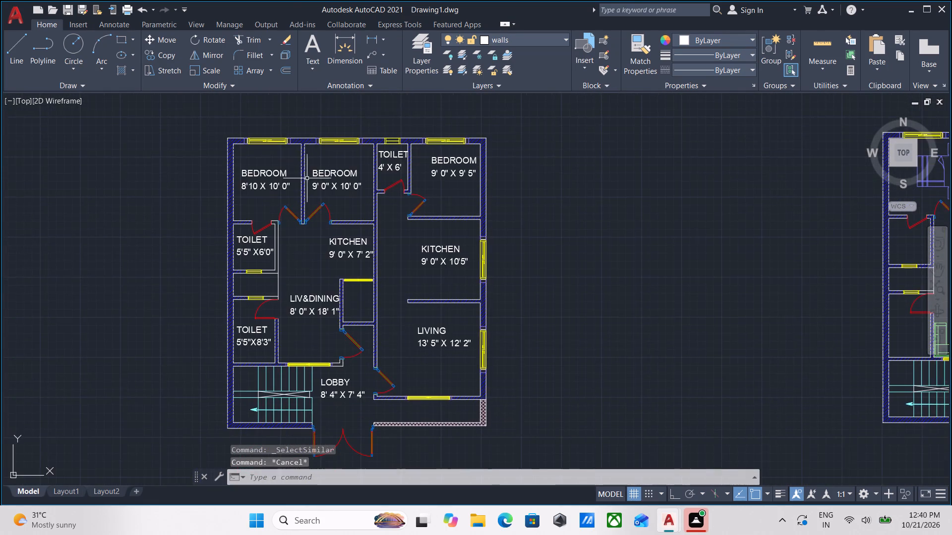
scroll(413, 283, "down", 1)
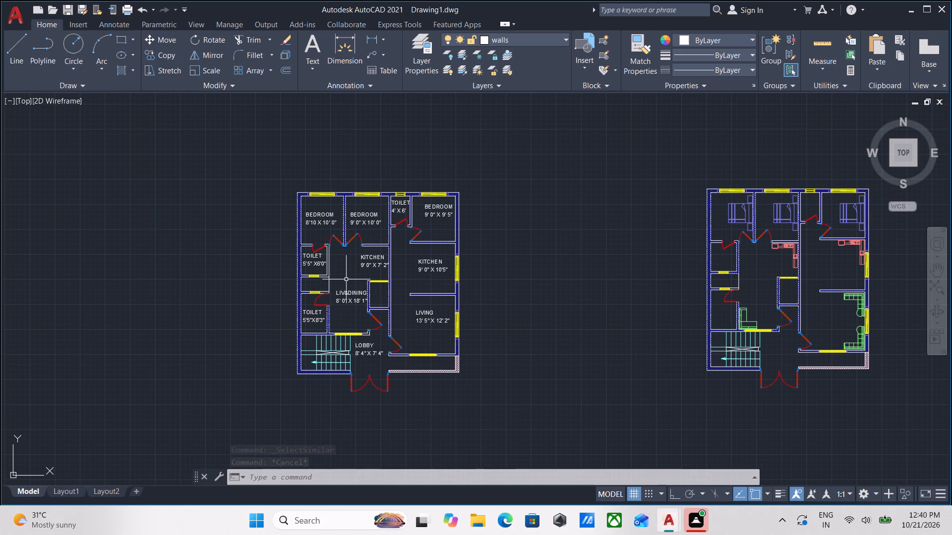
middle_click_drag(348, 283, 374, 361)
scroll(348, 283, "up", 2)
left_click(362, 280)
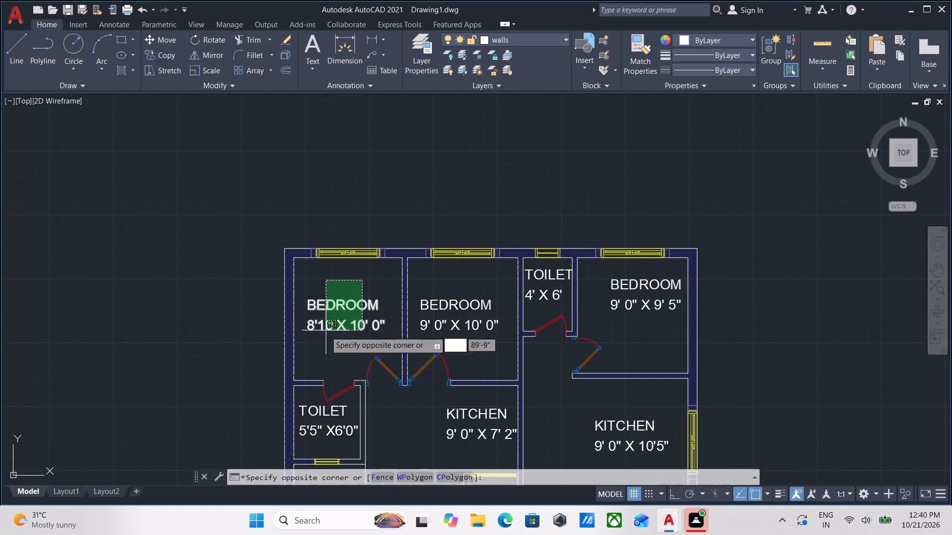
left_click(324, 332)
right_click(332, 328)
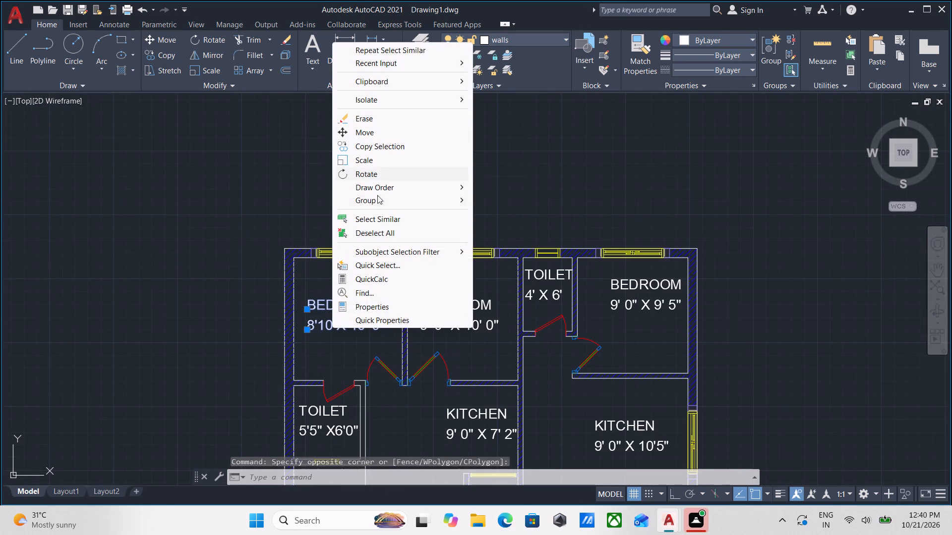
left_click(375, 218)
scroll(357, 300, "up", 2)
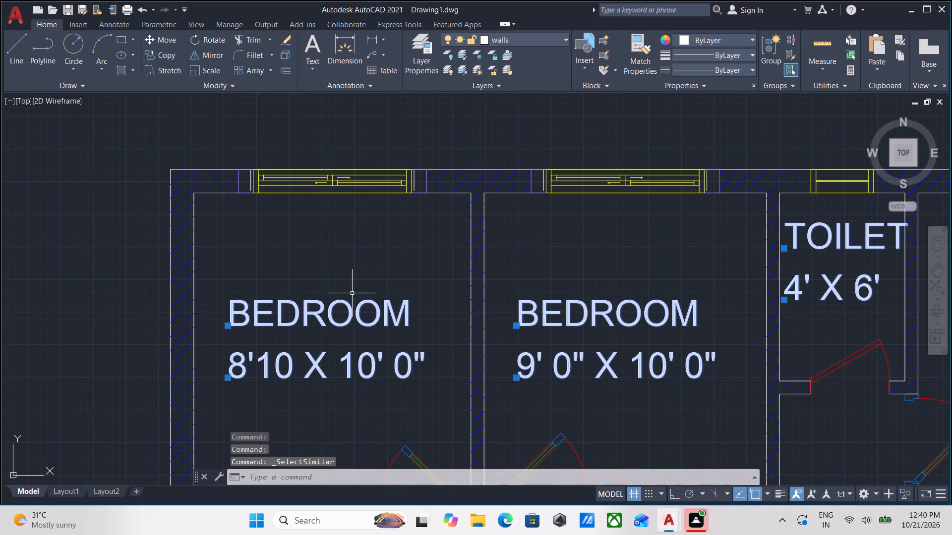
type("CO")
key("Return")
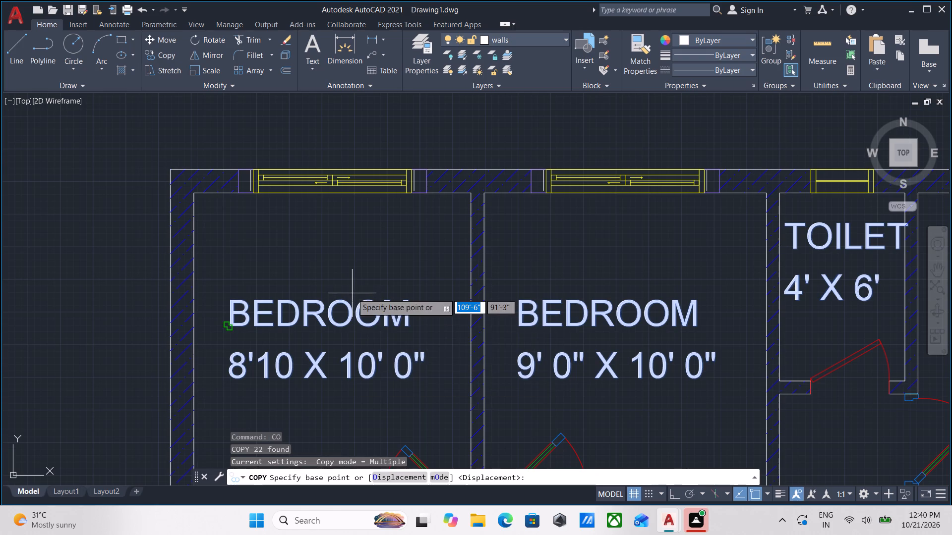
left_click(197, 193)
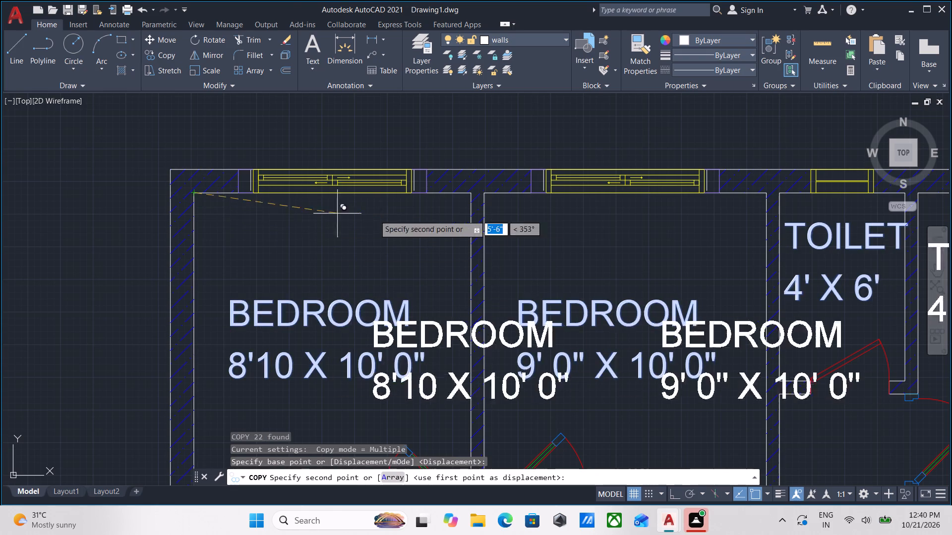
scroll(418, 217, "down", 1)
middle_click_drag(418, 217, 280, 195)
key("F8")
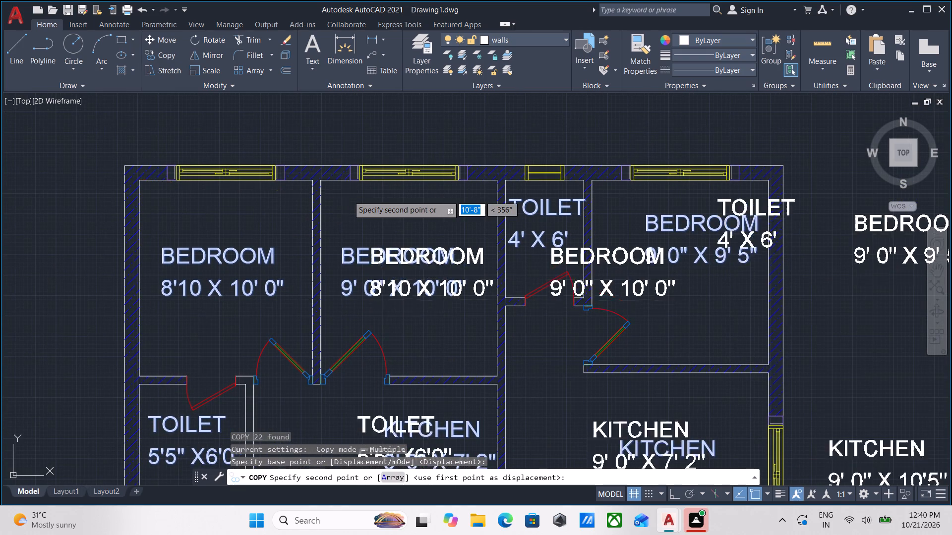
scroll(387, 173, "down", 2)
middle_click_drag(390, 172, 281, 163)
middle_click_drag(491, 169, 486, 169)
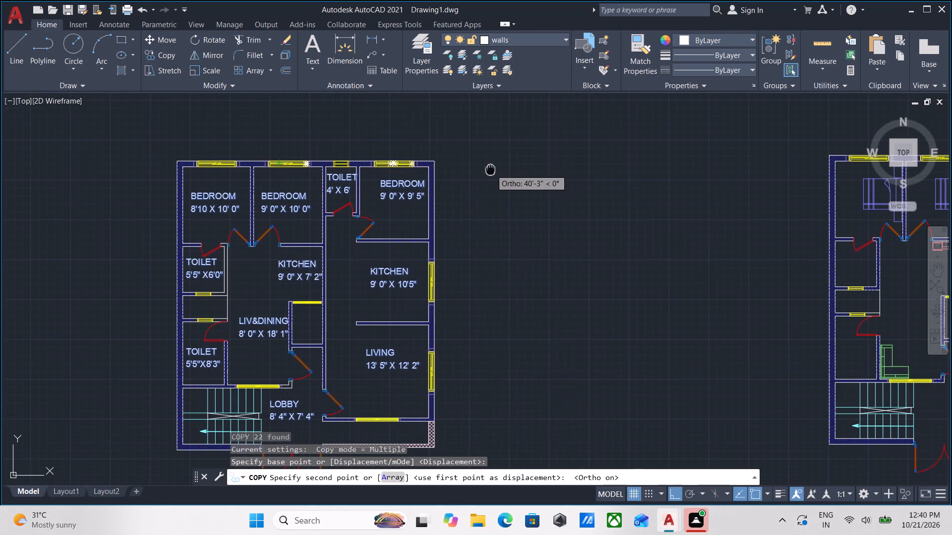
middle_click_drag(486, 169, 290, 182)
scroll(521, 179, "up", 1)
middle_click_drag(486, 180, 349, 183)
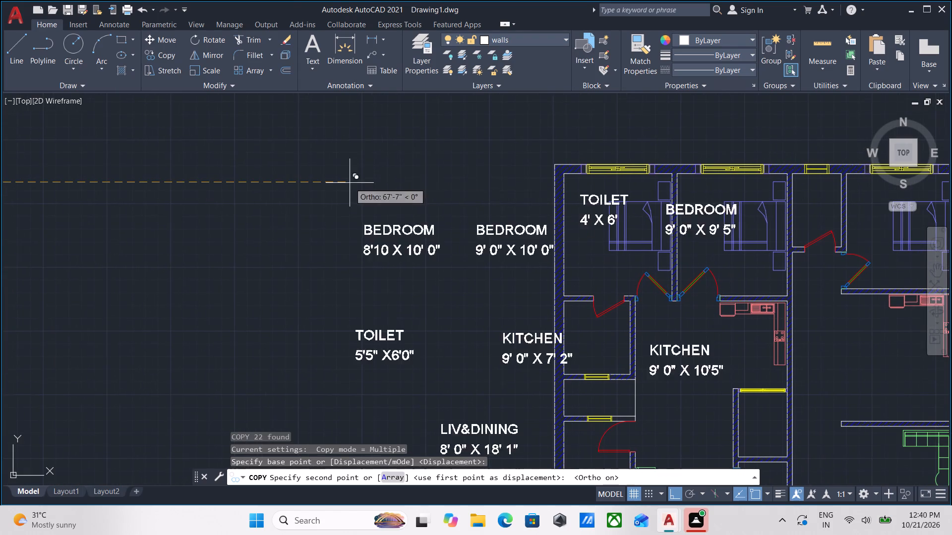
left_click(563, 176)
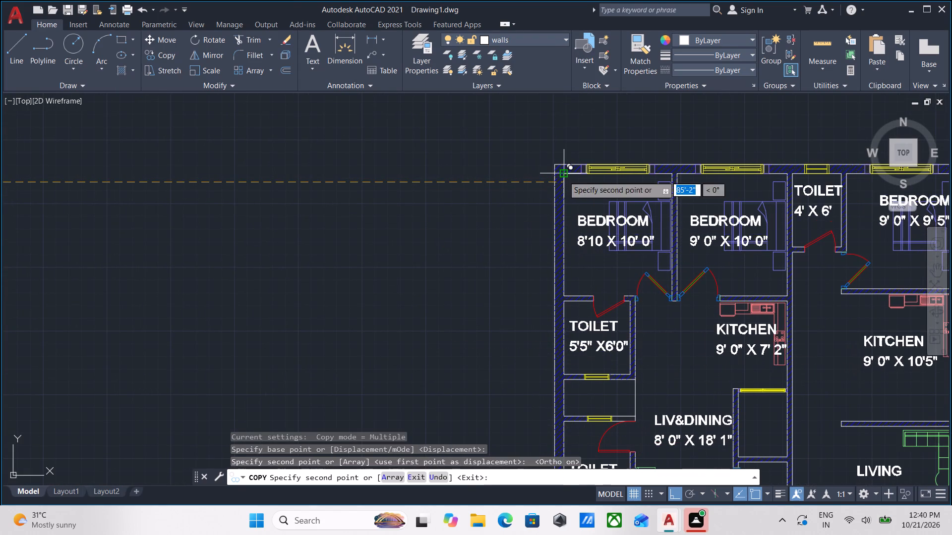
scroll(406, 175, "down", 2)
middle_click_drag(405, 177, 364, 119)
key("Escape")
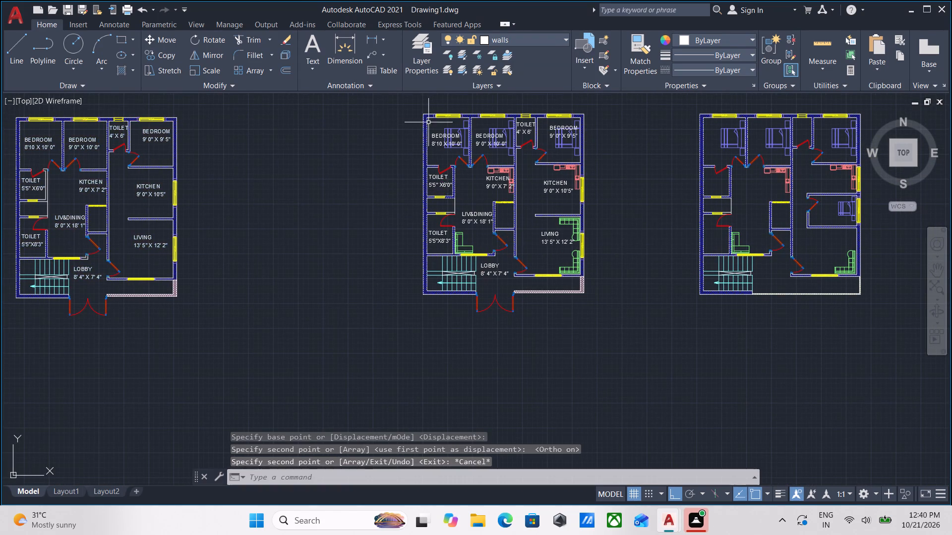
Examine how the copied room labels sit against the furniture in the furnished plan and compare with the neighbouring plans.
scroll(538, 196, "up", 2)
middle_click_drag(538, 199, 551, 229)
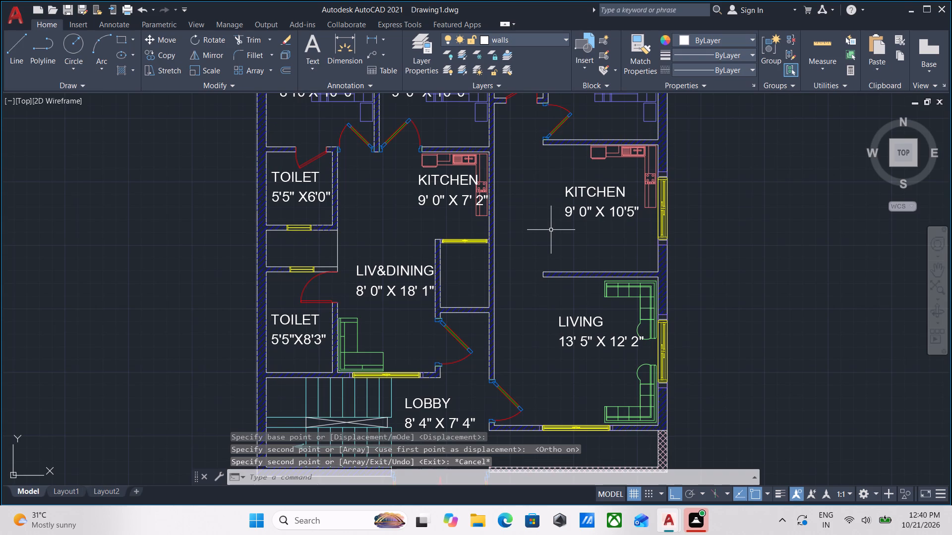
scroll(551, 230, "down", 1)
middle_click_drag(551, 230, 557, 218)
scroll(563, 219, "down", 1)
middle_click_drag(563, 219, 563, 250)
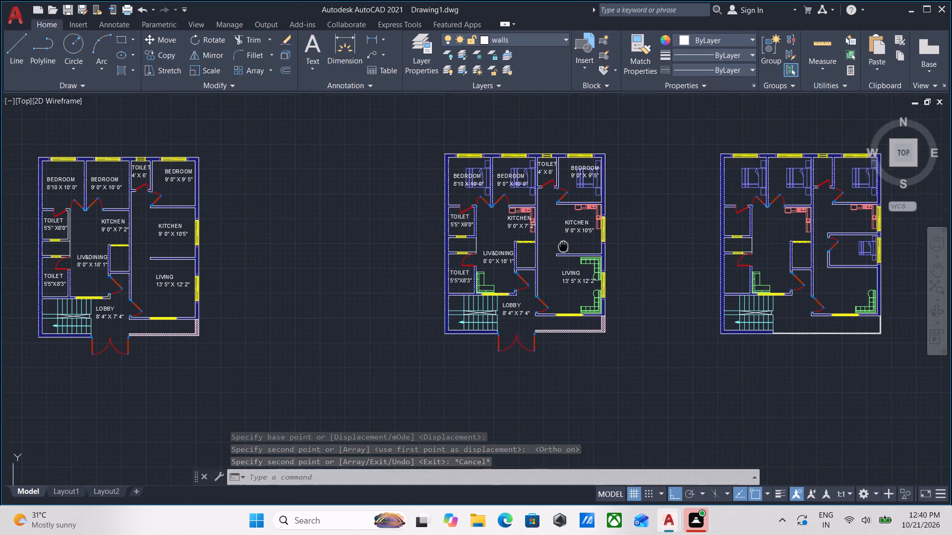
middle_click_drag(563, 250, 564, 253)
scroll(537, 282, "up", 2)
middle_click_drag(500, 253, 538, 274)
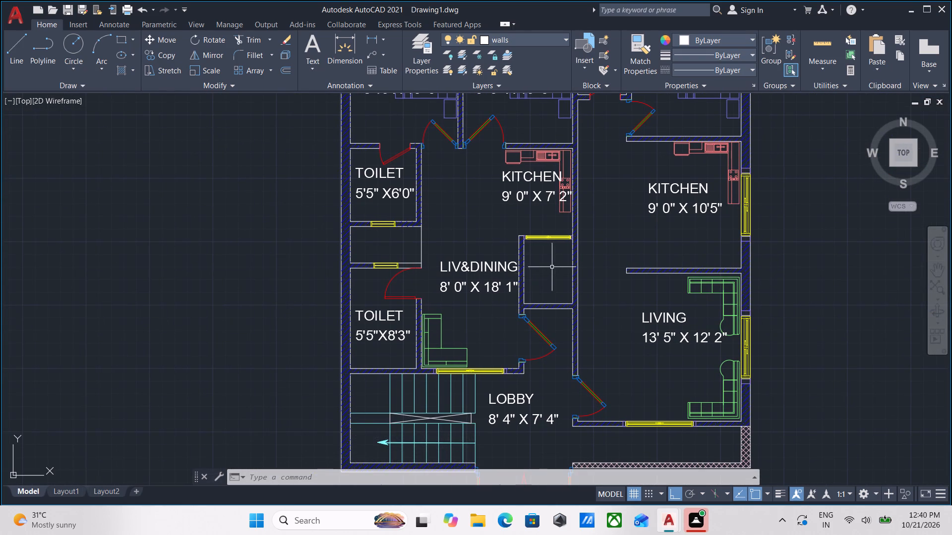
middle_click_drag(576, 233, 537, 311)
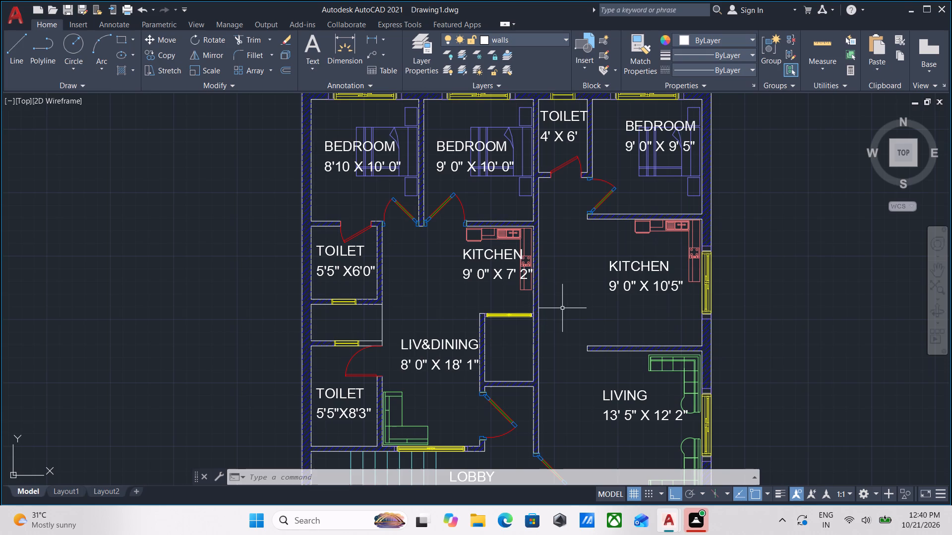
scroll(562, 308, "down", 1)
middle_click_drag(562, 308, 567, 264)
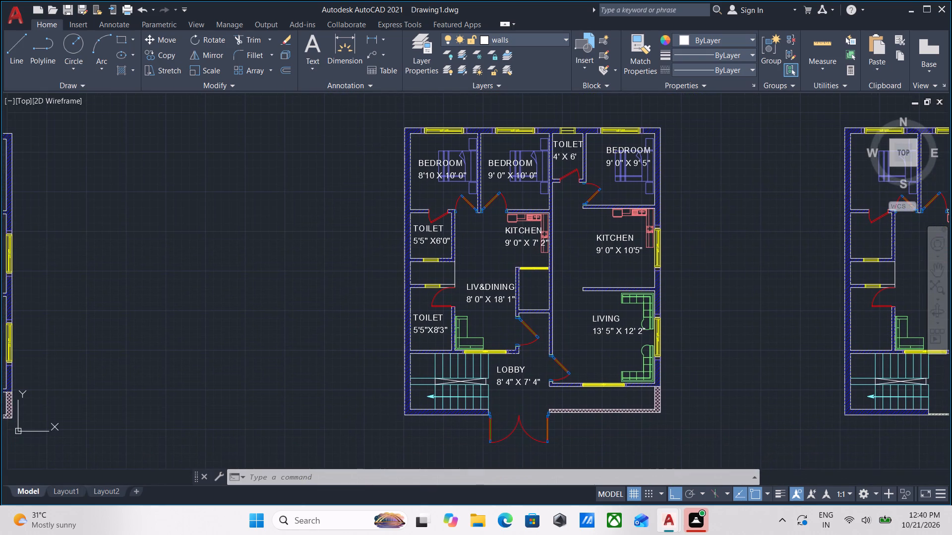
middle_click_drag(566, 266, 489, 333)
scroll(525, 294, "down", 1)
middle_click_drag(525, 294, 355, 276)
middle_click_drag(466, 251, 430, 267)
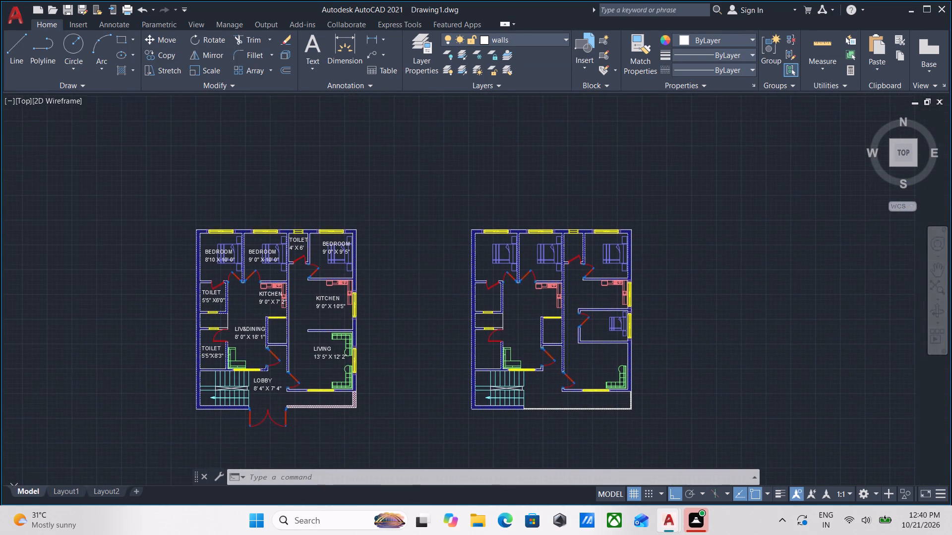
scroll(383, 265, "up", 1)
scroll(383, 265, "down", 1)
middle_click_drag(383, 265, 384, 278)
scroll(415, 249, "up", 1)
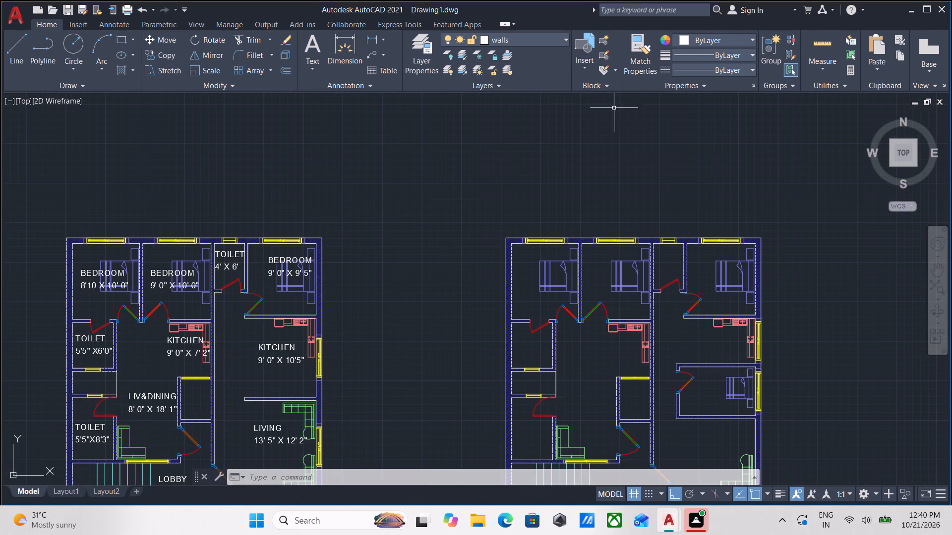
middle_click_drag(413, 202, 540, 162)
middle_click_drag(547, 168, 538, 182)
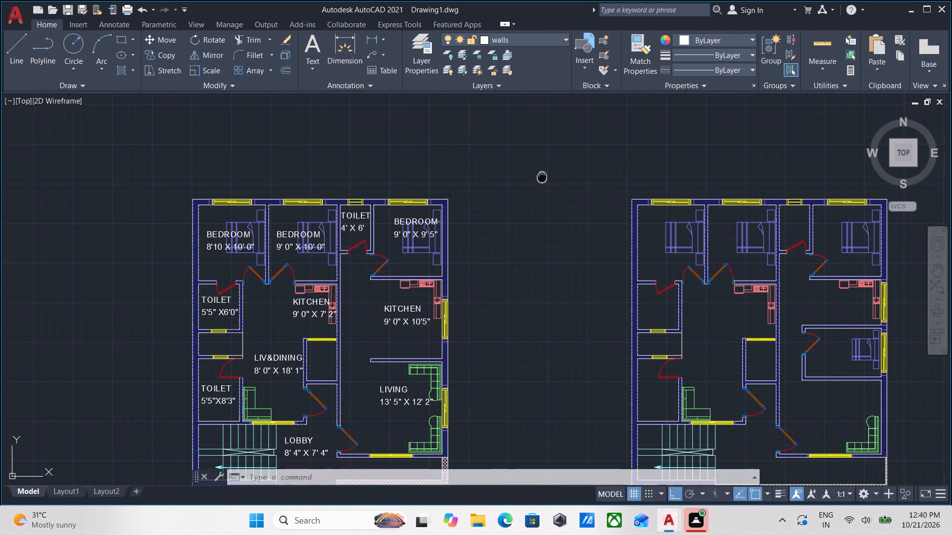
middle_click_drag(538, 182, 534, 190)
middle_click_drag(490, 206, 532, 186)
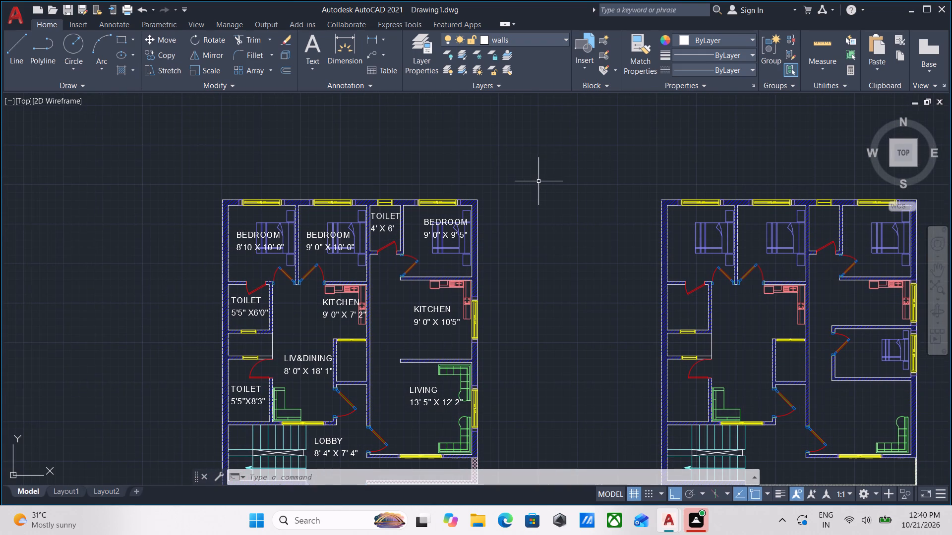
scroll(328, 248, "up", 2)
scroll(302, 254, "down", 1)
middle_click_drag(302, 254, 408, 245)
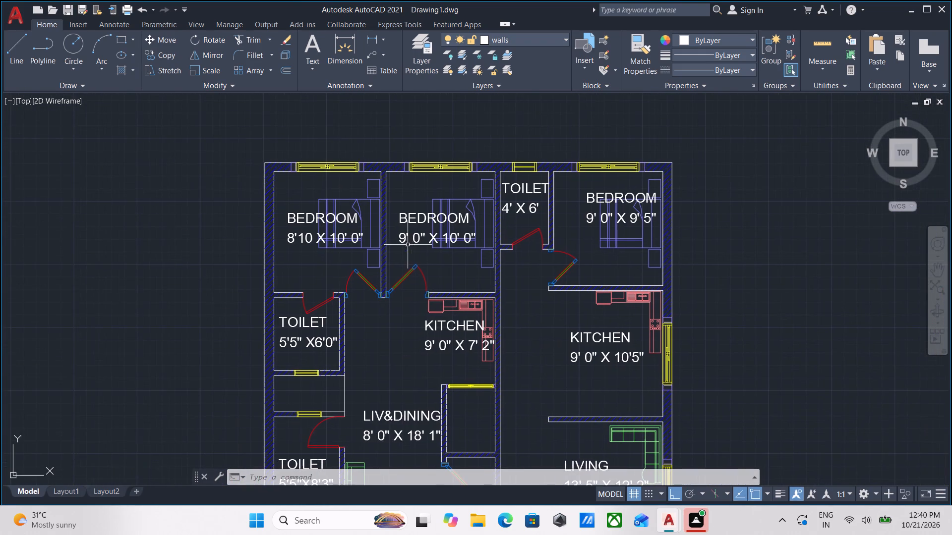
scroll(354, 219, "down", 1)
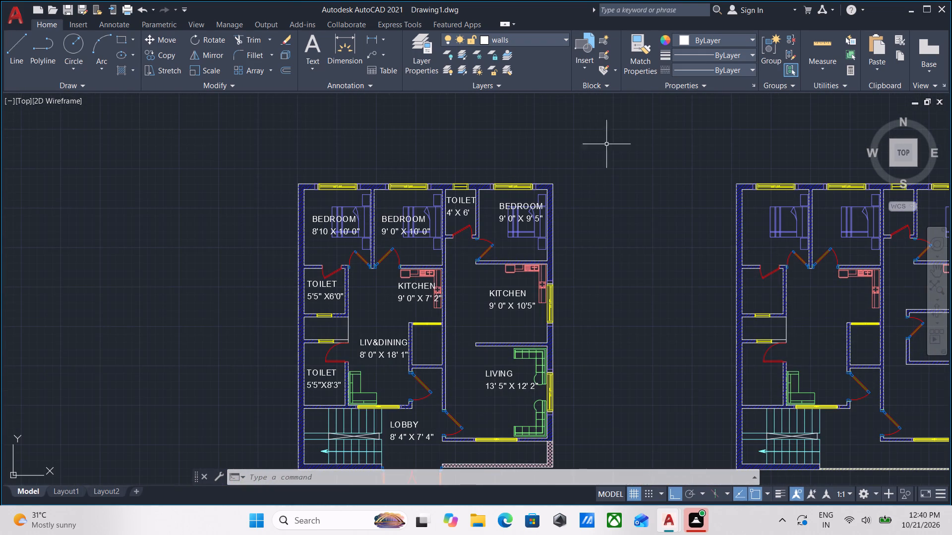
scroll(474, 218, "down", 1)
middle_click_drag(474, 209, 481, 161)
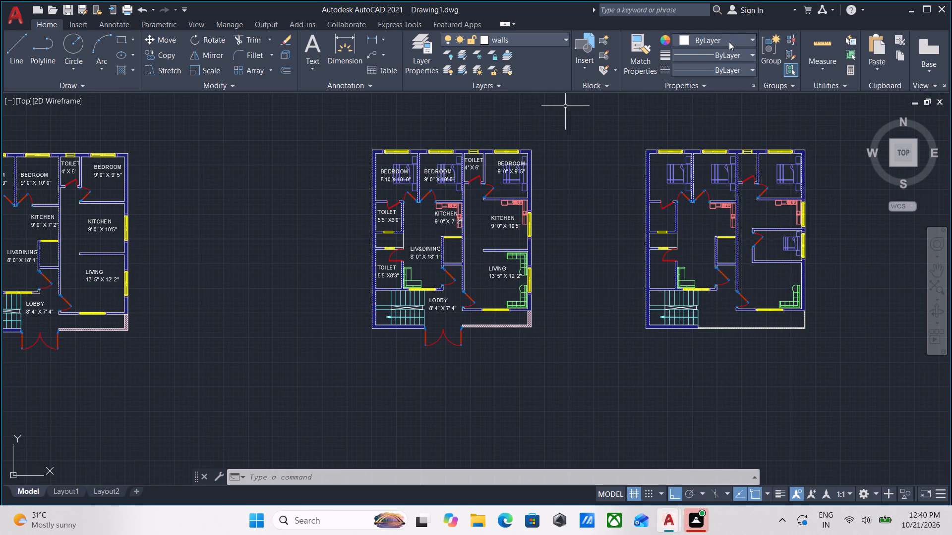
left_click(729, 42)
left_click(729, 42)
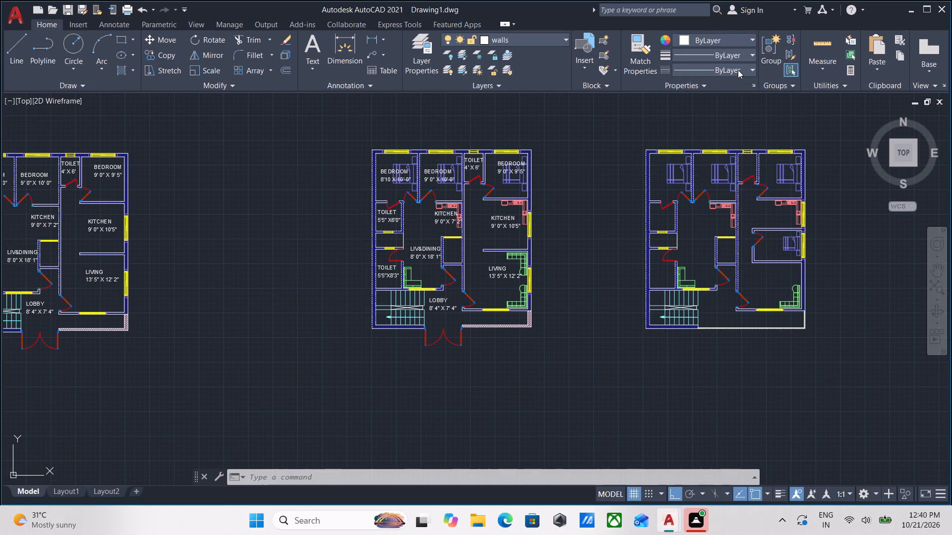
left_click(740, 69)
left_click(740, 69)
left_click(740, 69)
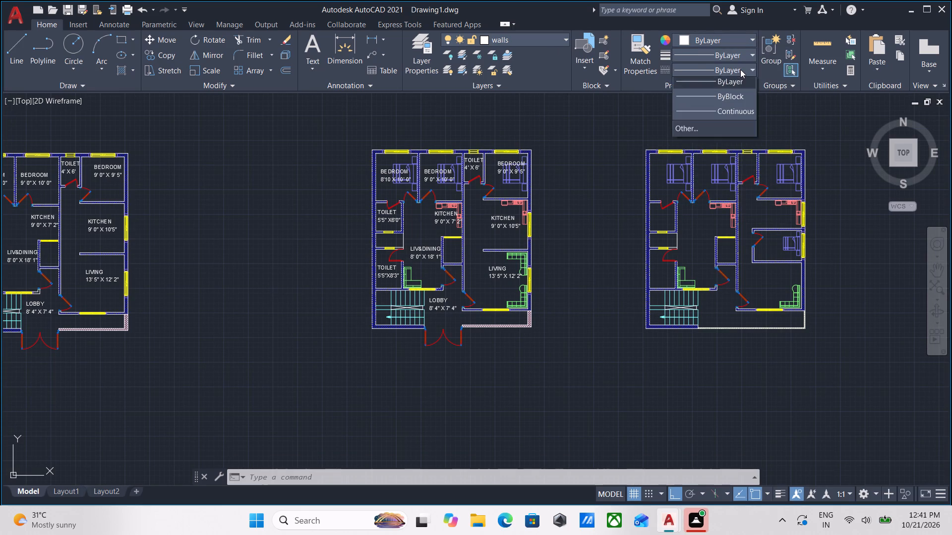
Load the DASHED linetype from acad.lin and make it the current linetype.
left_click(679, 134)
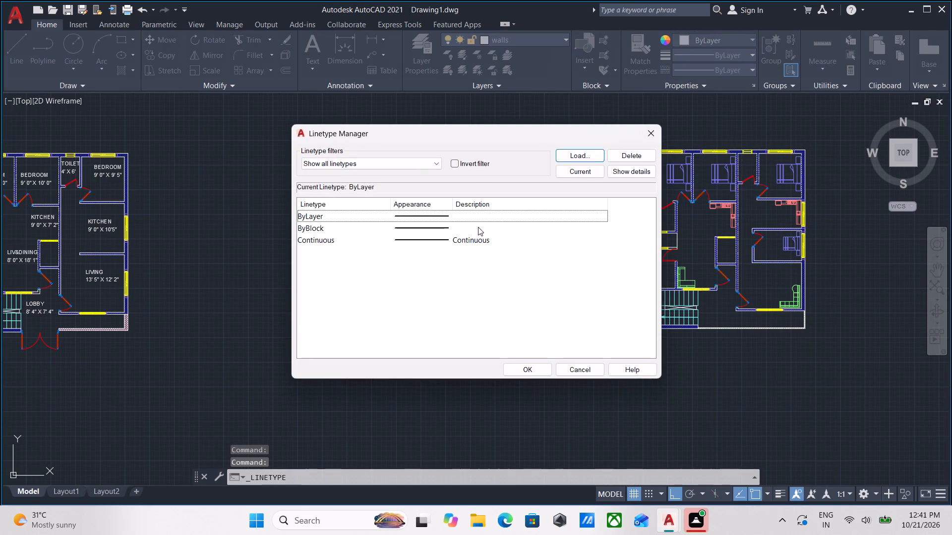
left_click(582, 156)
scroll(442, 261, "down", 4)
scroll(485, 267, "down", 1)
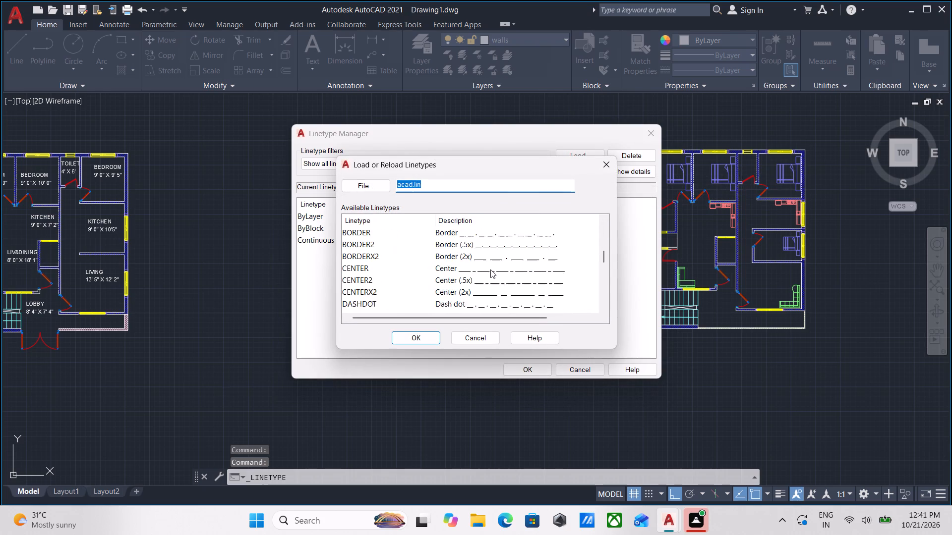
scroll(490, 269, "down", 10)
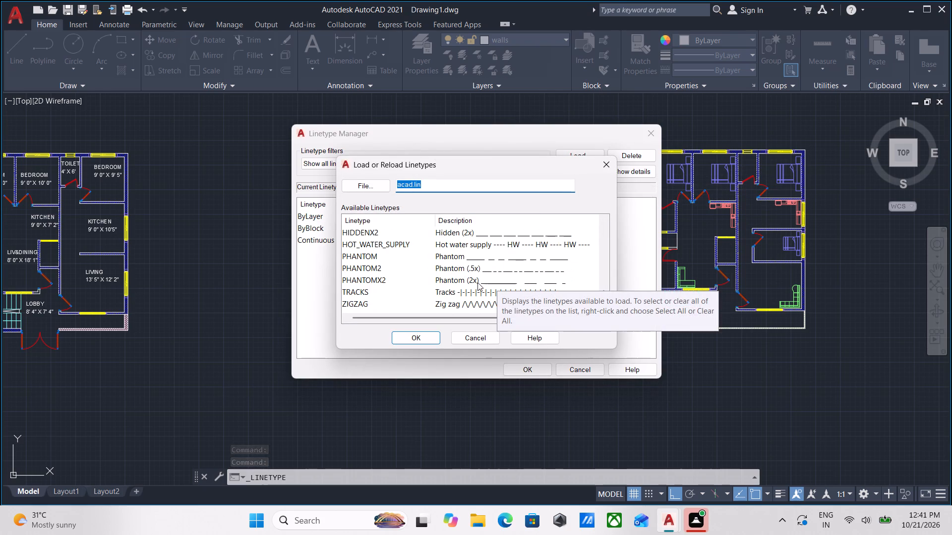
scroll(478, 282, "down", 3)
scroll(482, 282, "up", 5)
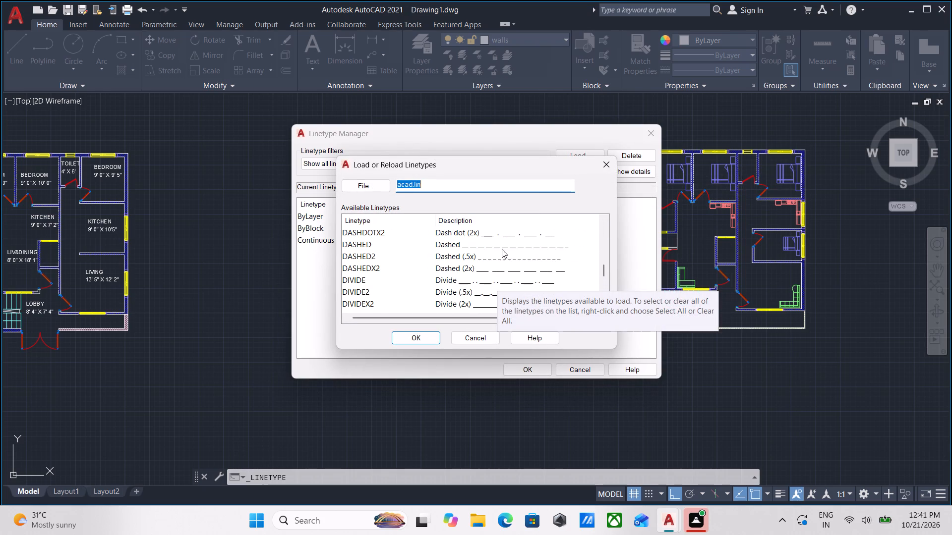
left_click(502, 248)
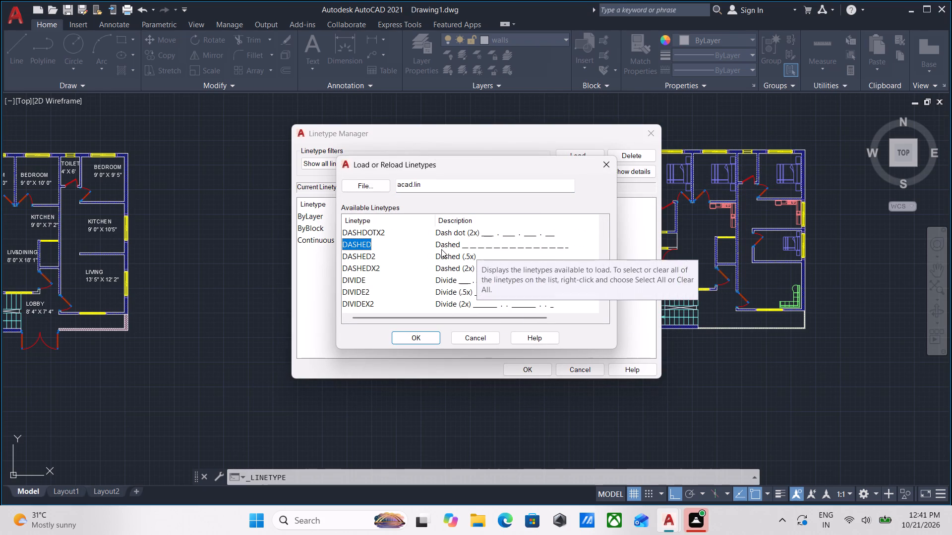
scroll(456, 253, "down", 3)
scroll(456, 262, "up", 3)
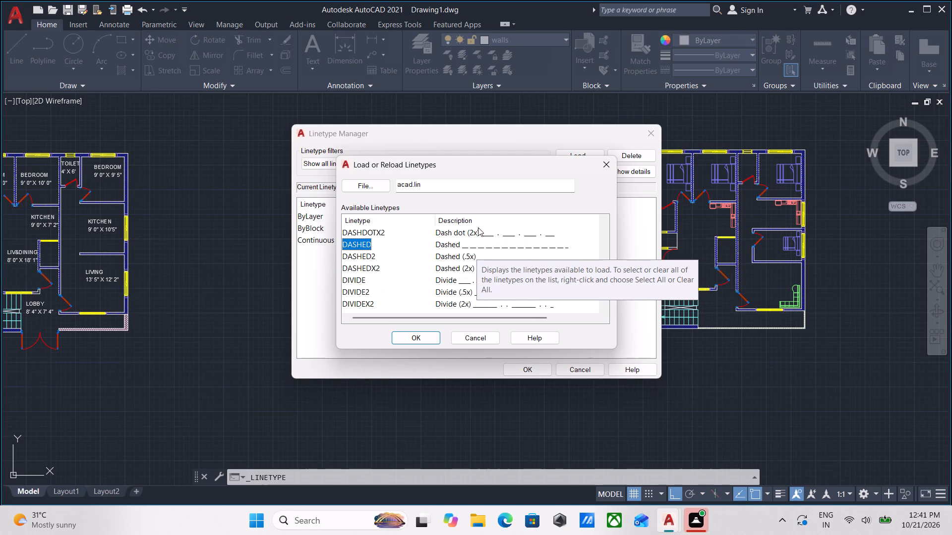
double_click(449, 244)
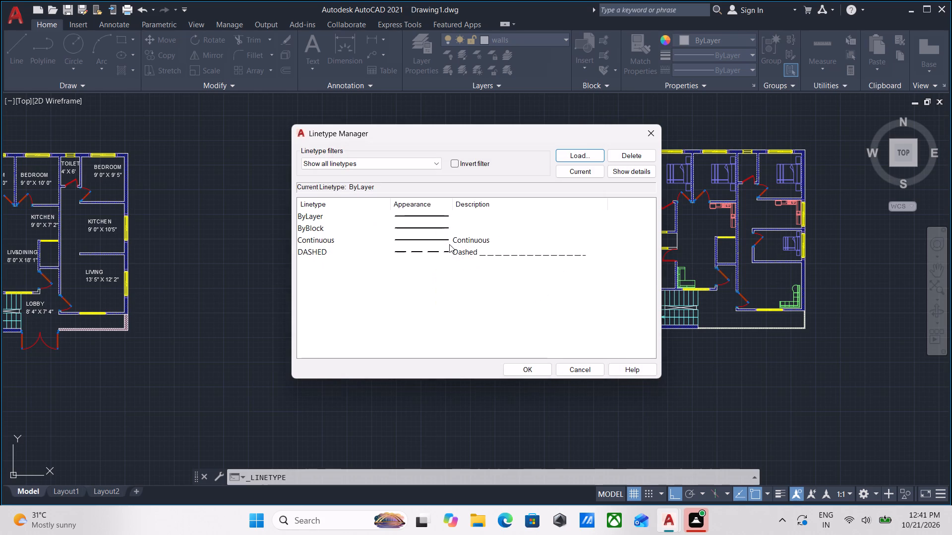
double_click(430, 255)
left_click(522, 367)
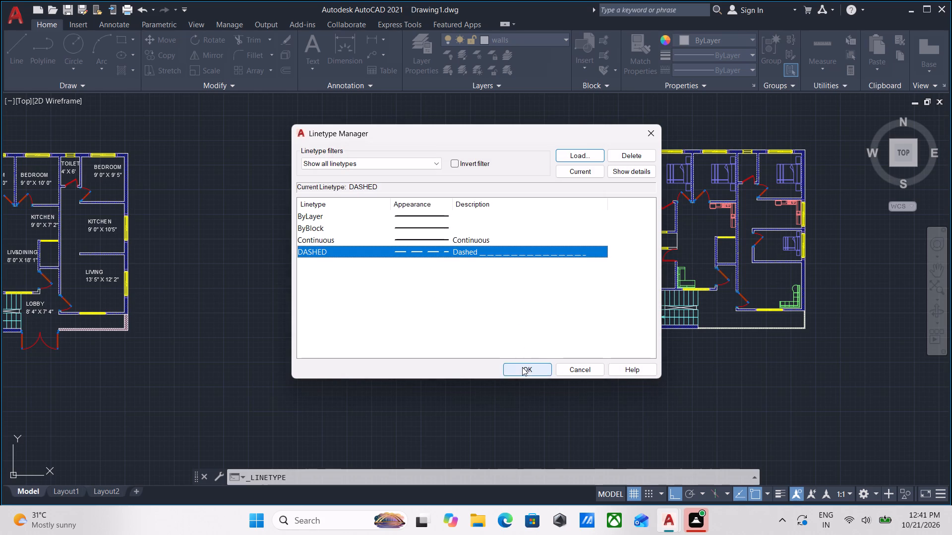
With Ortho off, draw a dashed diagonal about 6'-8" long across the shaft beside LIV&DINING, from its southwest to northeast inner corner.
scroll(472, 290, "up", 2)
key("l")
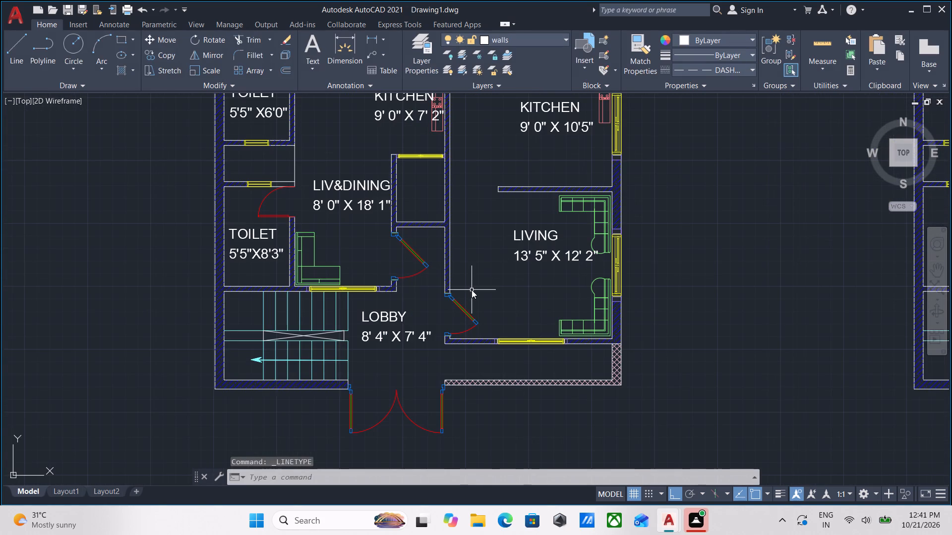
key("Return")
middle_click_drag(385, 259, 353, 328)
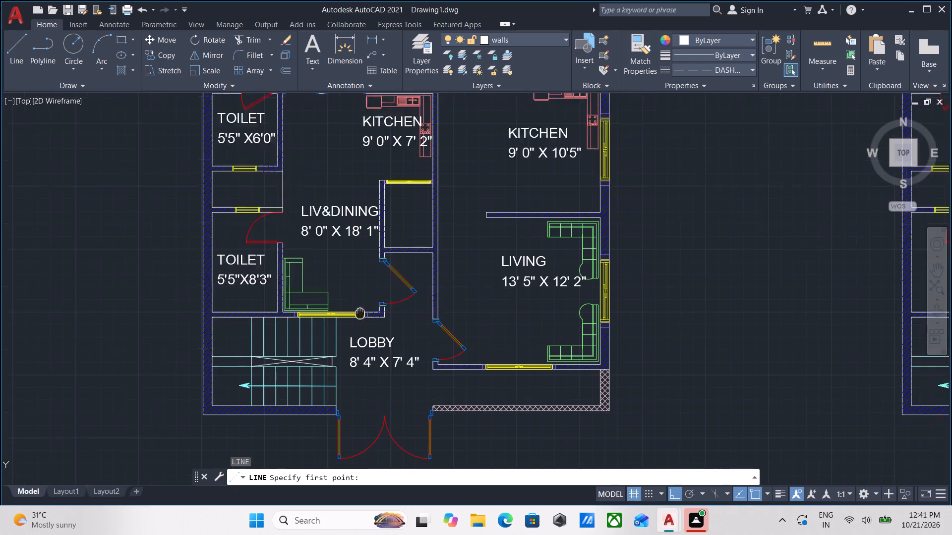
middle_click_drag(353, 328, 338, 360)
scroll(353, 333, "up", 5)
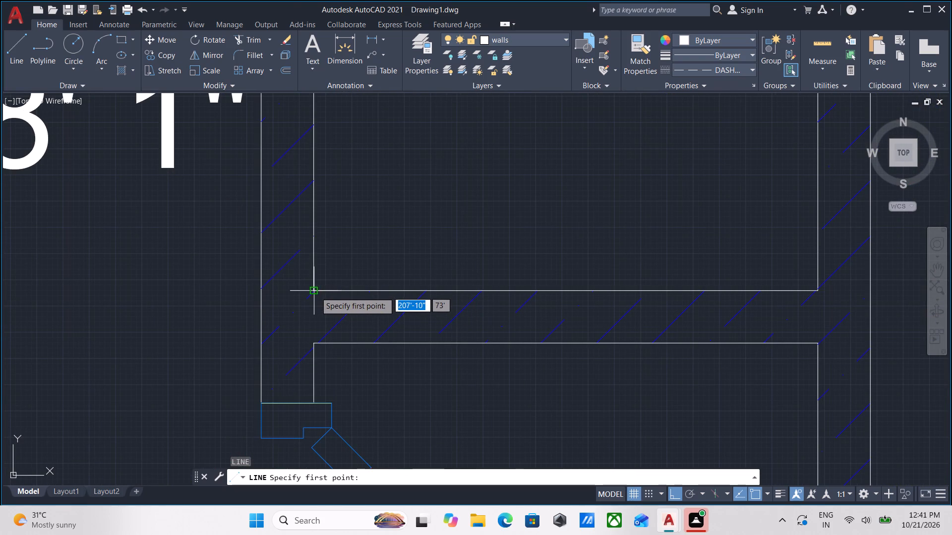
left_click(317, 288)
scroll(398, 211, "down", 1)
middle_click_drag(367, 258, 341, 303)
key("F8")
scroll(409, 237, "down", 2)
middle_click_drag(409, 235, 338, 338)
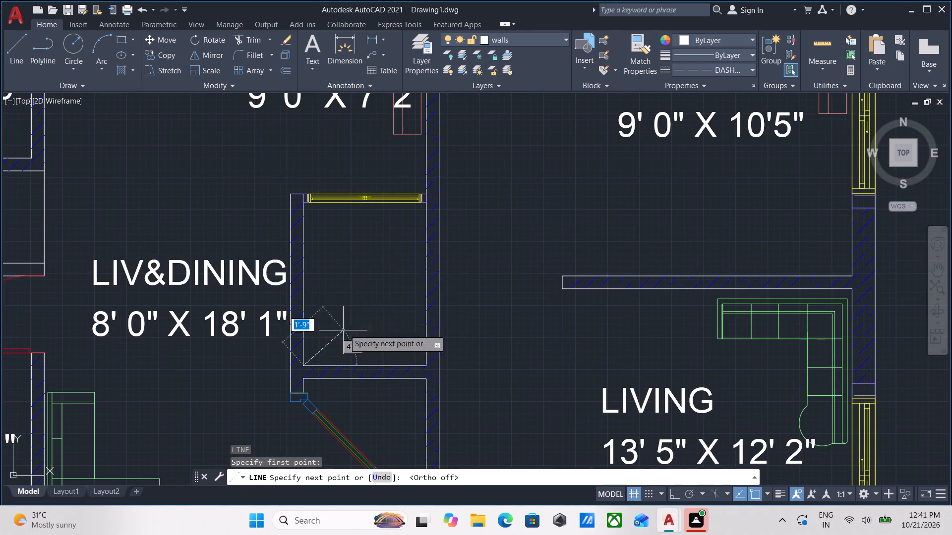
scroll(416, 210, "up", 3)
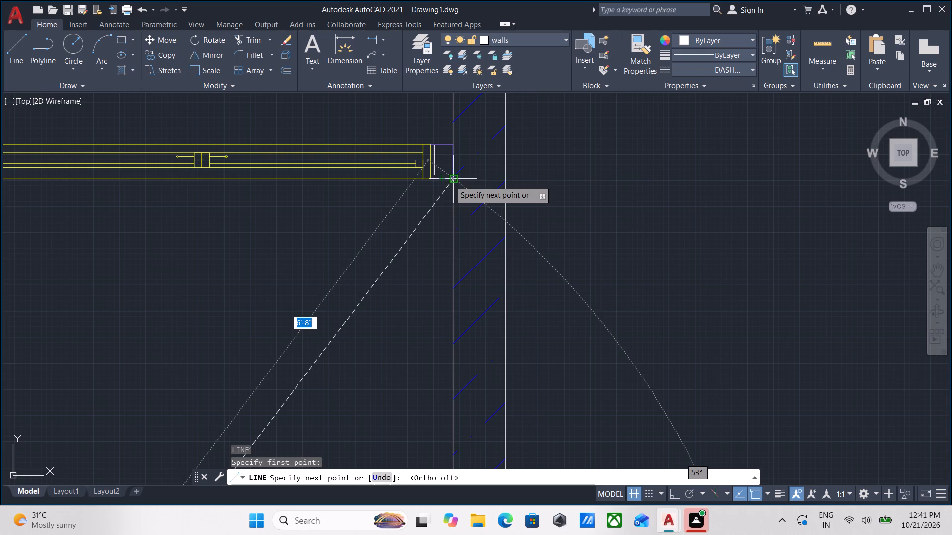
left_click(450, 181)
scroll(215, 290, "down", 2)
middle_click_drag(293, 245, 395, 200)
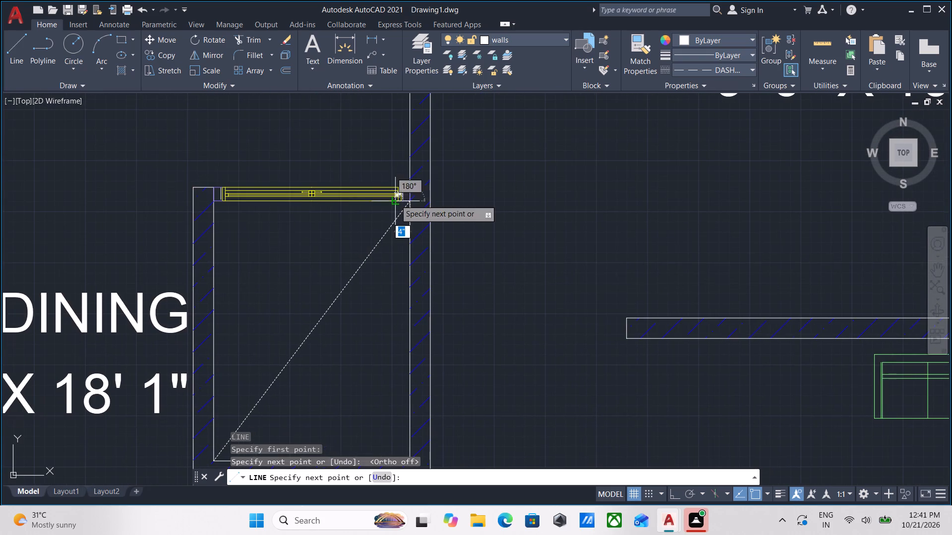
key("Escape")
Complete the shaft's cross with a second dashed line from its southeast to its northwest inner corner.
middle_click_drag(312, 267, 344, 225)
key("l")
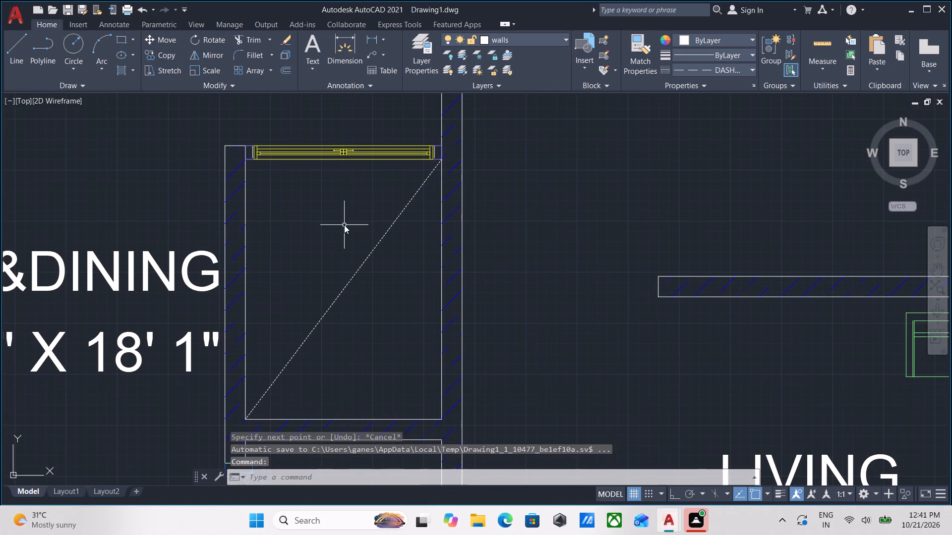
key("Return")
middle_click_drag(373, 302, 400, 235)
scroll(456, 336, "up", 1)
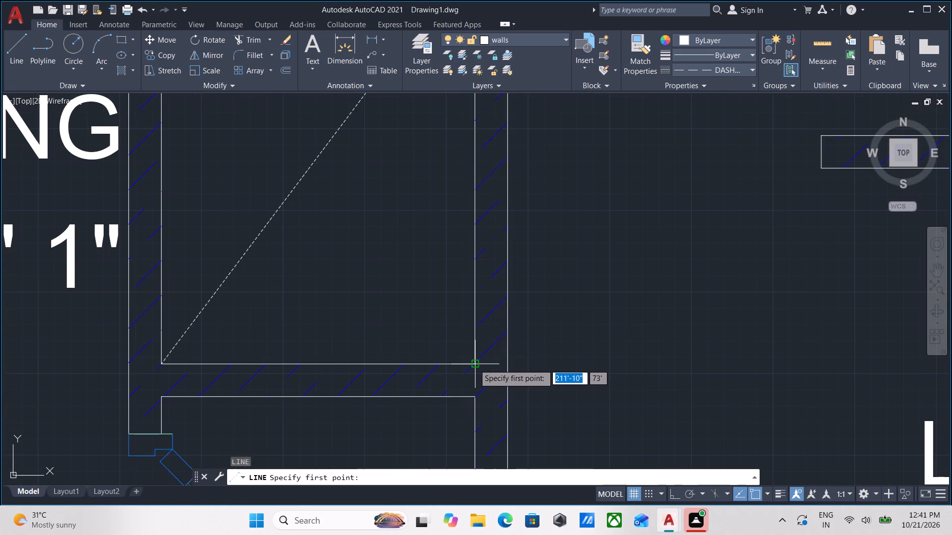
left_click(475, 365)
middle_click_drag(340, 220, 402, 334)
scroll(347, 231, "down", 2)
middle_click_drag(347, 231, 375, 340)
scroll(359, 296, "up", 1)
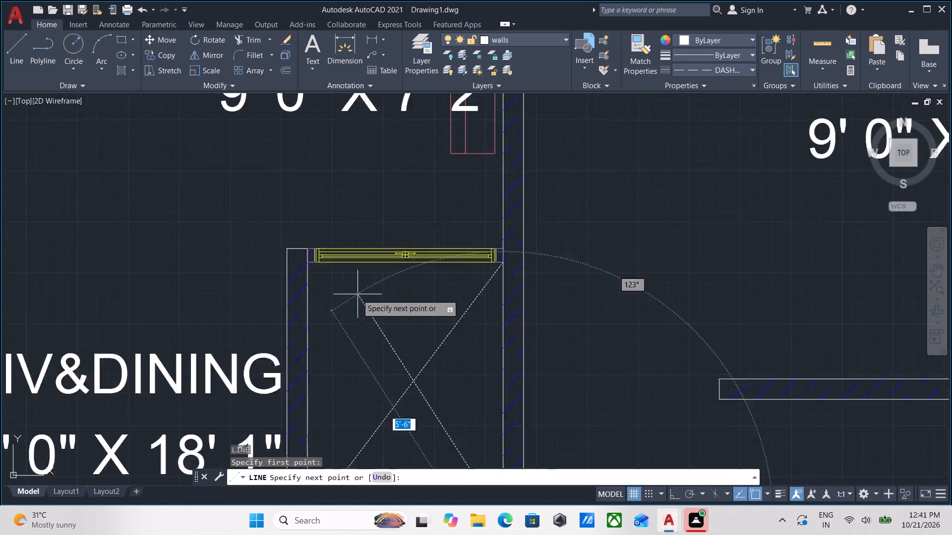
scroll(356, 294, "up", 1)
left_click(278, 241)
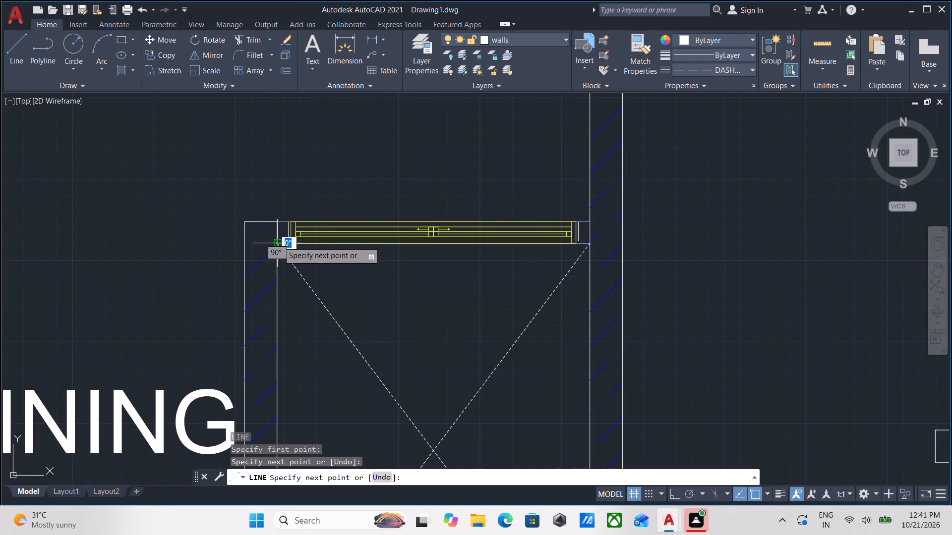
key("Escape")
Draw a dashed diagonal across the open duct between the two western toilets, from its southeast to northwest corner.
scroll(283, 240, "down", 4)
middle_click_drag(304, 295, 401, 280)
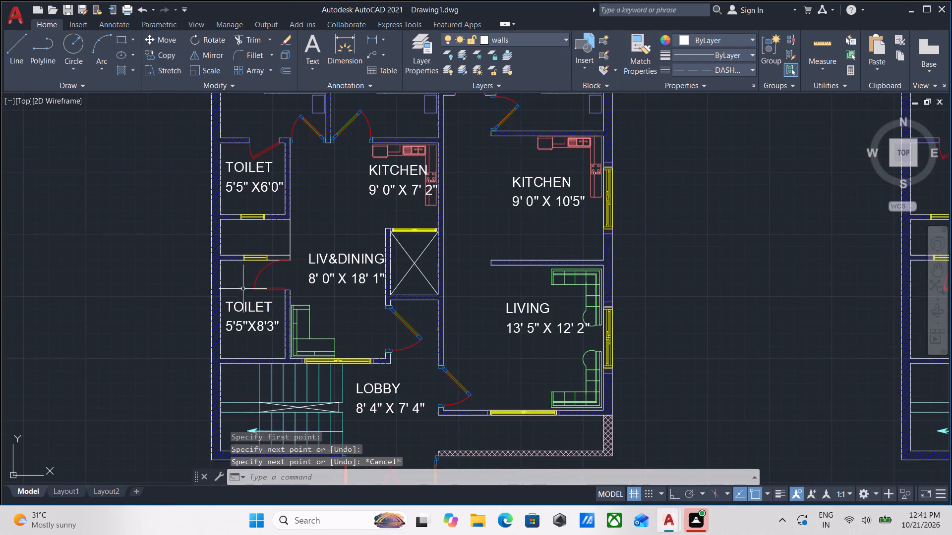
scroll(270, 295, "up", 2)
middle_click_drag(329, 297, 340, 344)
scroll(355, 314, "up", 1)
scroll(333, 320, "down", 1)
middle_click_drag(331, 324, 329, 359)
key("l")
key("Return")
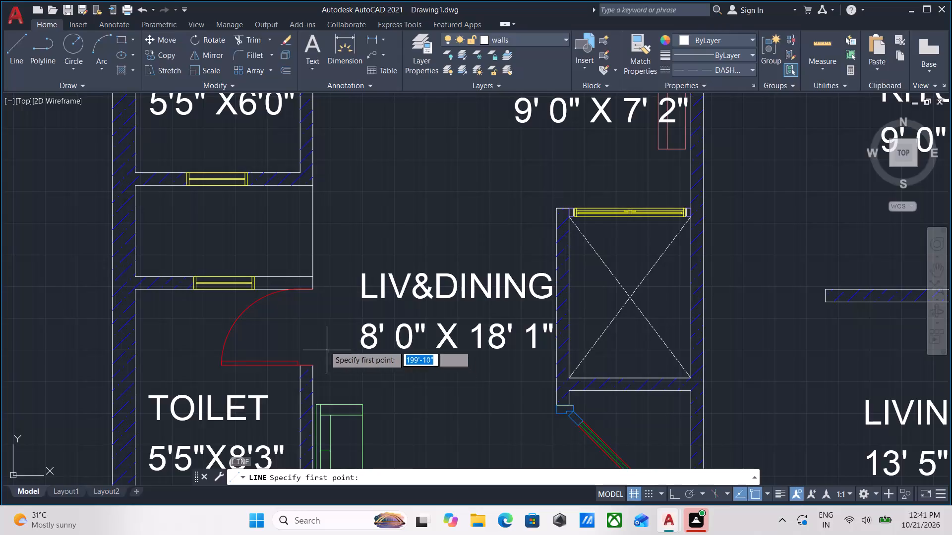
scroll(217, 285, "up", 1)
middle_click_drag(219, 284, 273, 377)
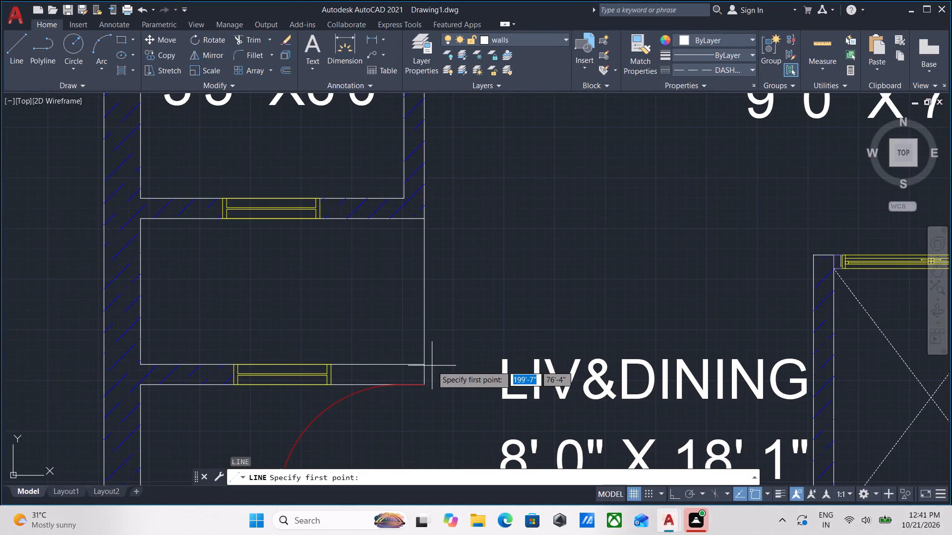
left_click(423, 364)
middle_click_drag(238, 259, 283, 311)
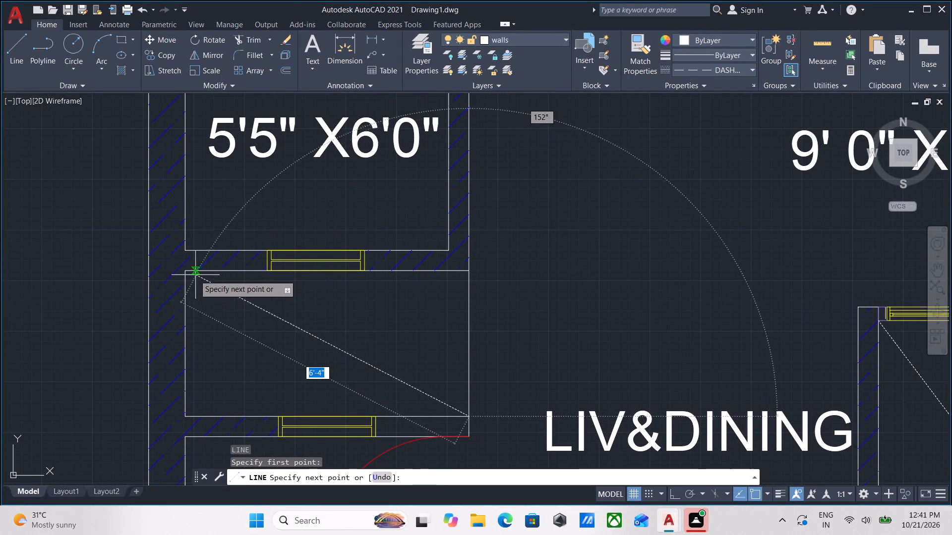
left_click(186, 275)
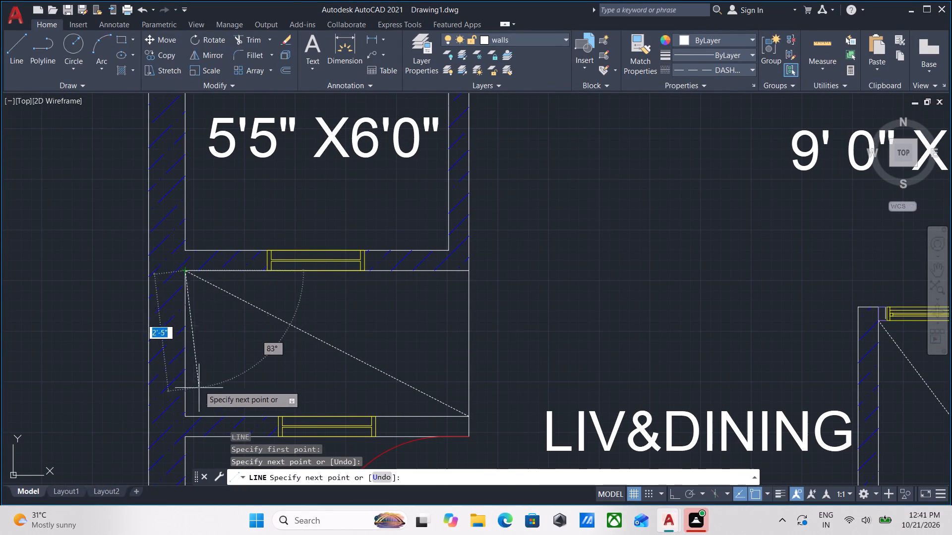
key("Escape")
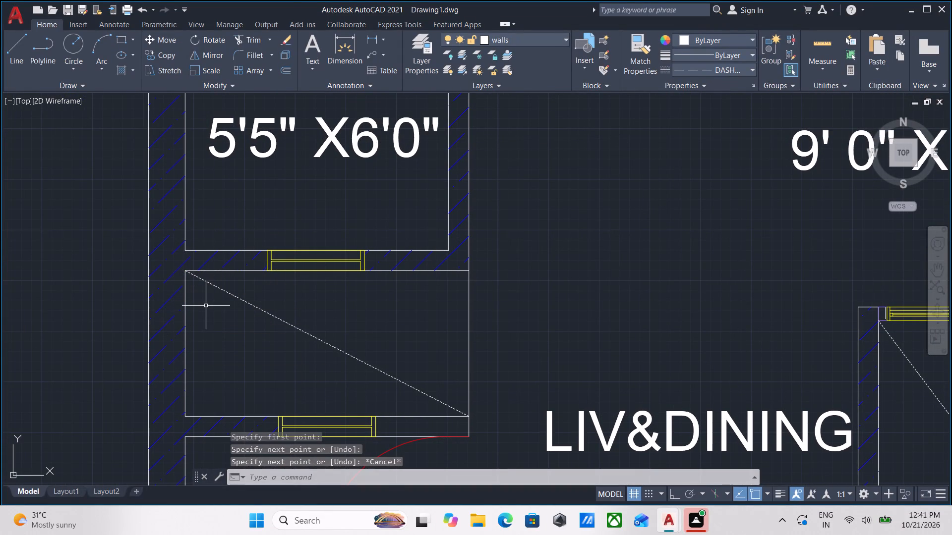
Complete the duct's cross with a dashed line about 6'-7" long from its southwest to its northeast corner.
key("l")
key("Return")
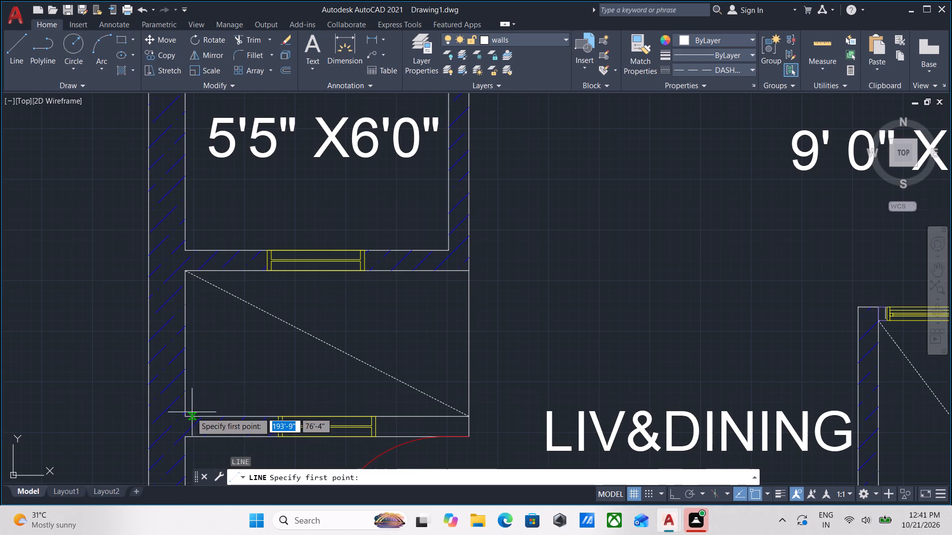
left_click(185, 418)
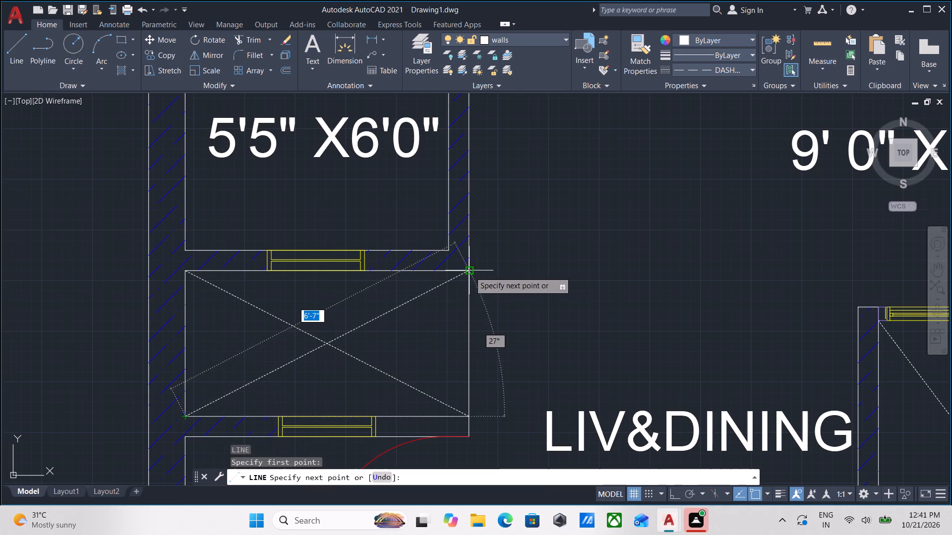
left_click(469, 271)
key("Escape")
Place a vertical linear dimension between the LIVING room's south wall and the inner face of the cross-hatched boundary wall.
scroll(462, 271, "down", 3)
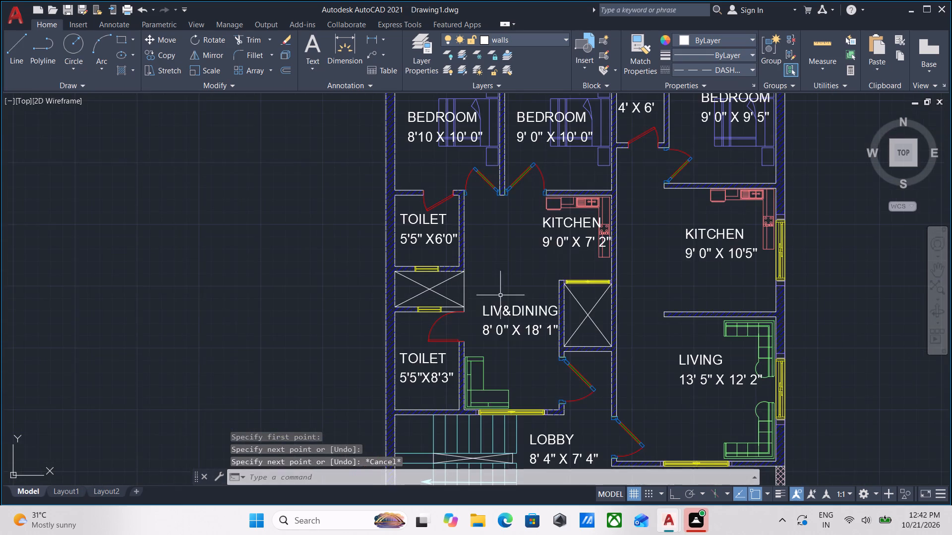
middle_click_drag(500, 295, 379, 275)
scroll(379, 275, "down", 2)
middle_click_drag(444, 285, 353, 262)
scroll(350, 295, "up", 3)
middle_click_drag(346, 312, 350, 357)
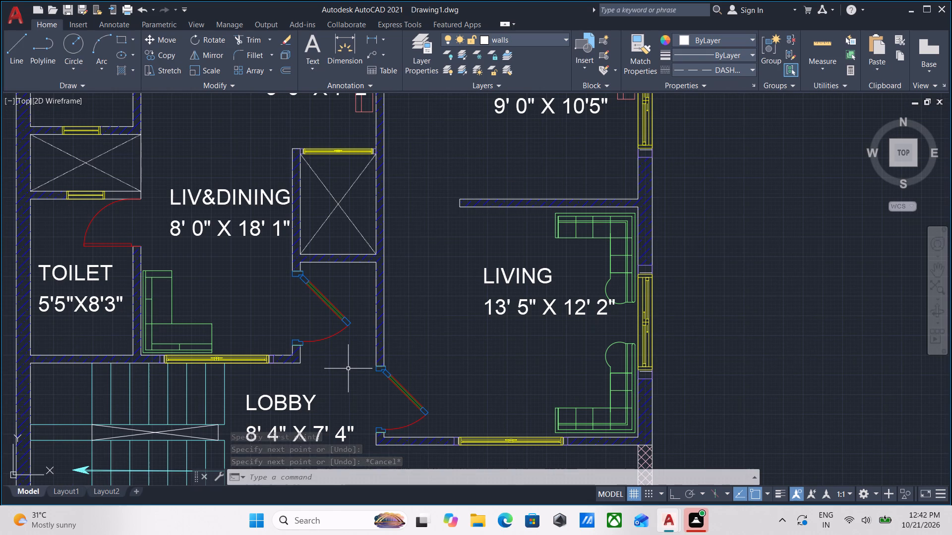
scroll(356, 365, "down", 1)
middle_click_drag(373, 362, 429, 342)
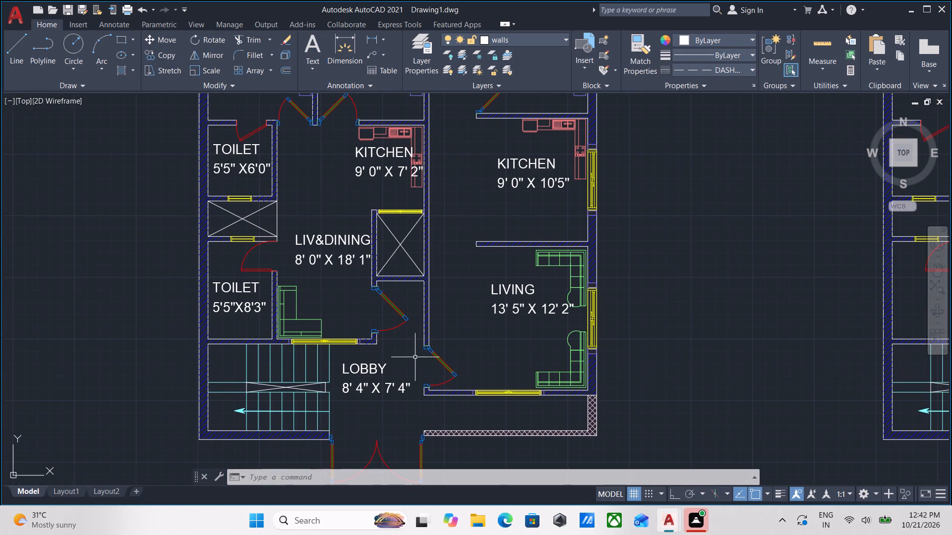
middle_click_drag(453, 409, 447, 359)
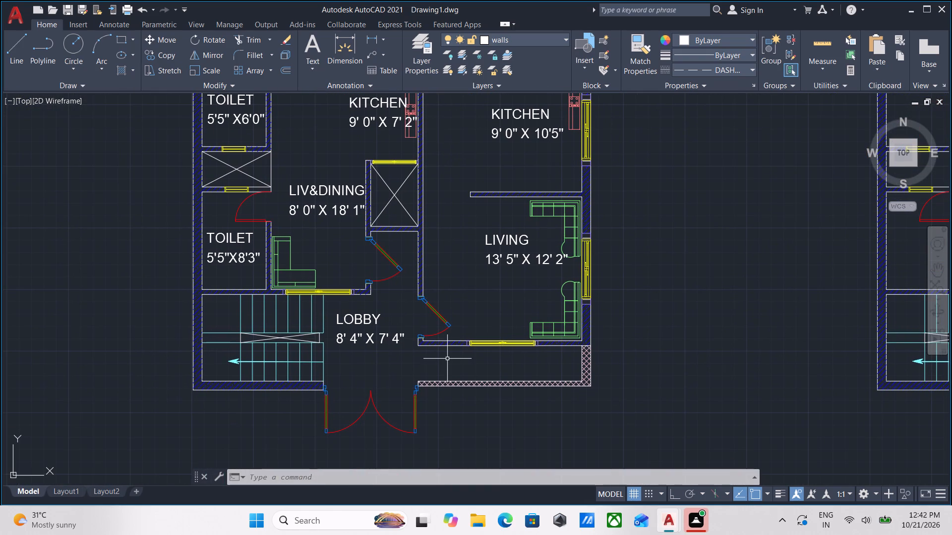
scroll(515, 373, "up", 1)
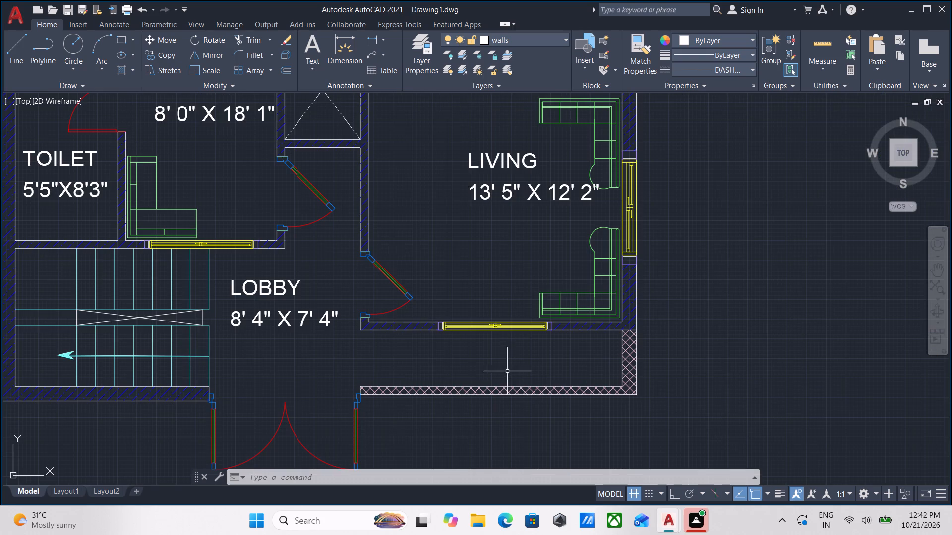
middle_click(507, 371)
type("DLI")
key("Return")
scroll(488, 371, "up", 2)
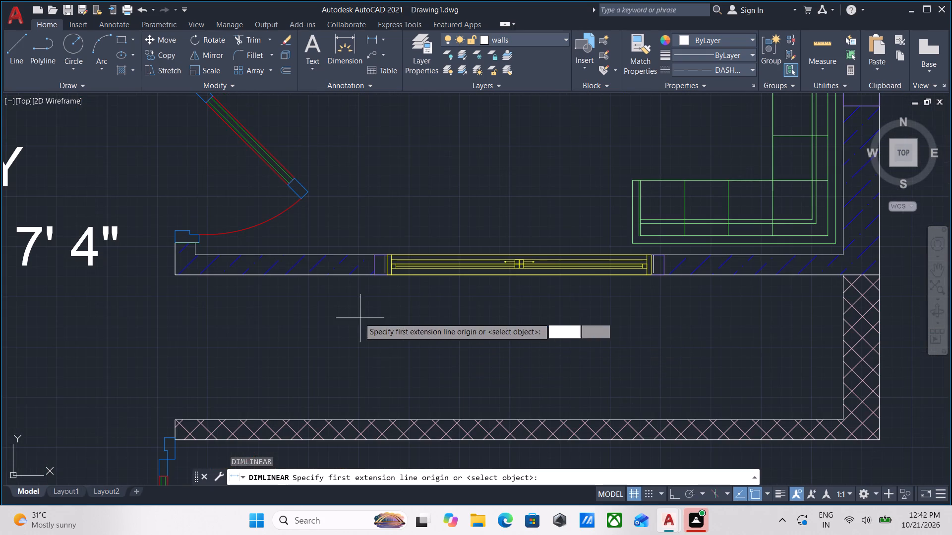
left_click(307, 275)
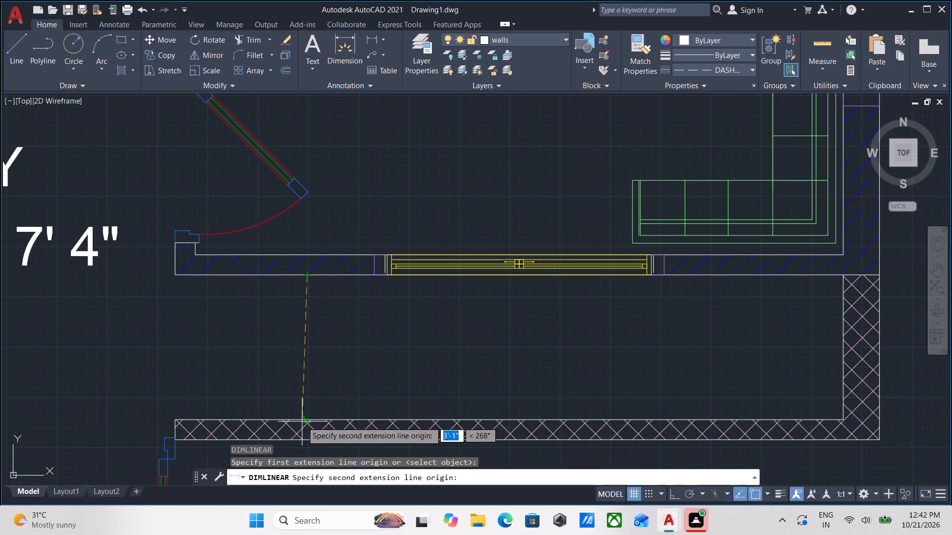
left_click(303, 422)
scroll(306, 402, "down", 1)
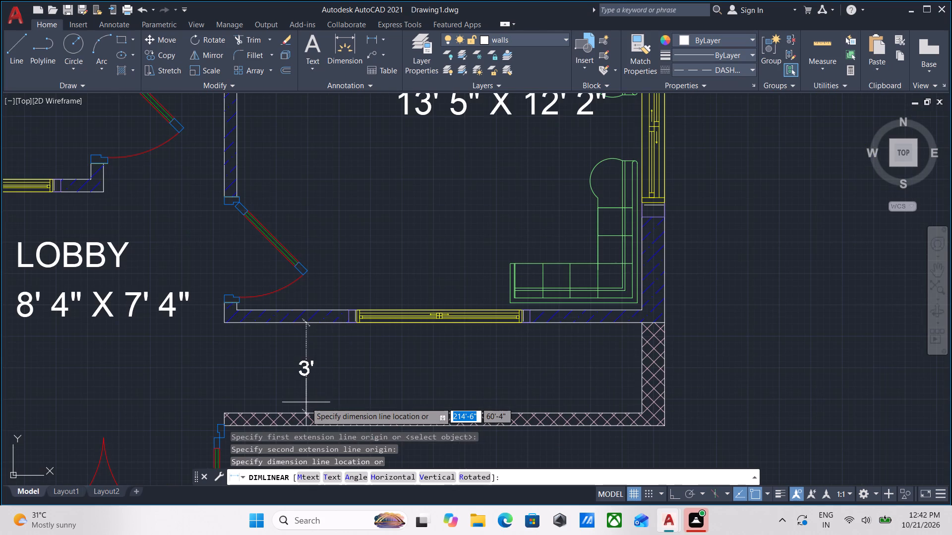
left_click(306, 402)
scroll(316, 336, "up", 2)
key("Escape")
scroll(314, 370, "down", 2)
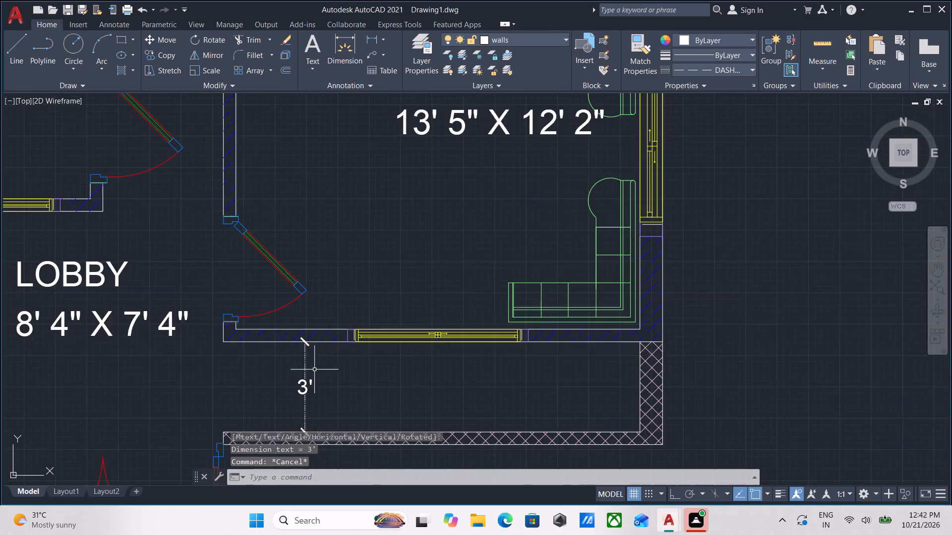
Erase the 3' vertical dimension between the LIVING room's south wall and the cross-hatched boundary wall.
middle_click_drag(317, 367, 360, 330)
key("Escape")
middle_click(362, 358)
left_click_drag(352, 352, 346, 350)
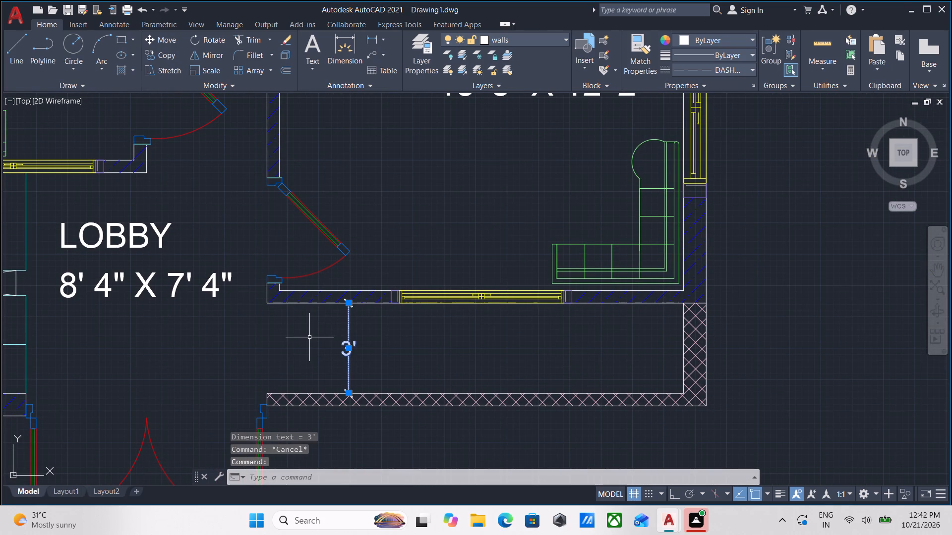
right_click(309, 337)
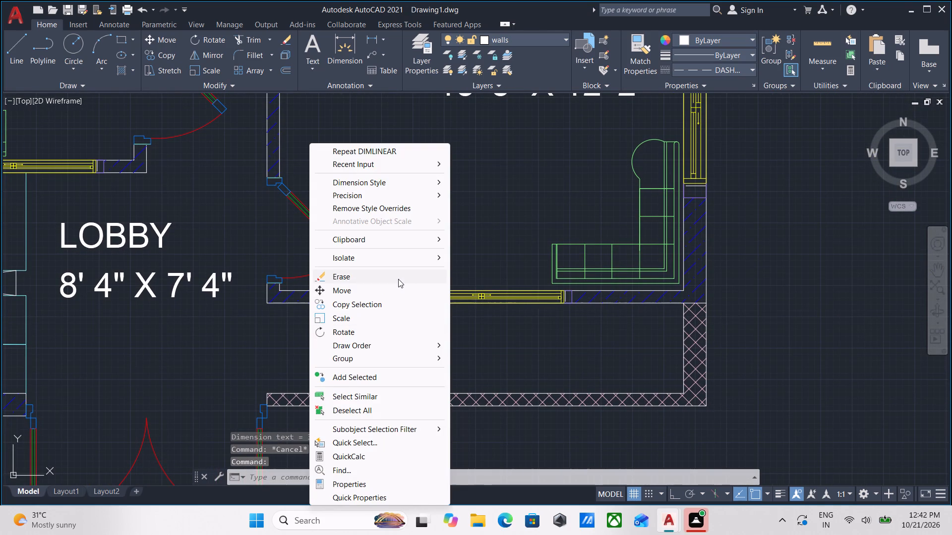
left_click(398, 278)
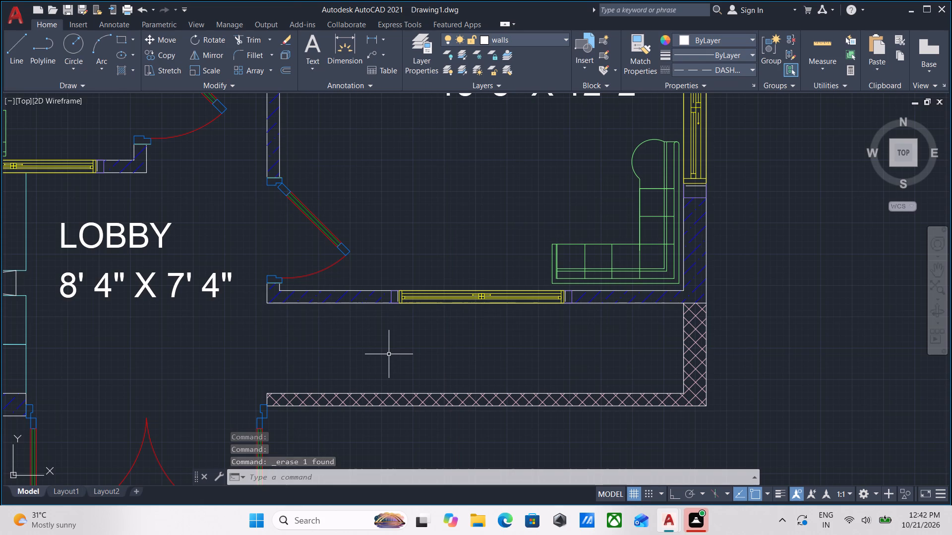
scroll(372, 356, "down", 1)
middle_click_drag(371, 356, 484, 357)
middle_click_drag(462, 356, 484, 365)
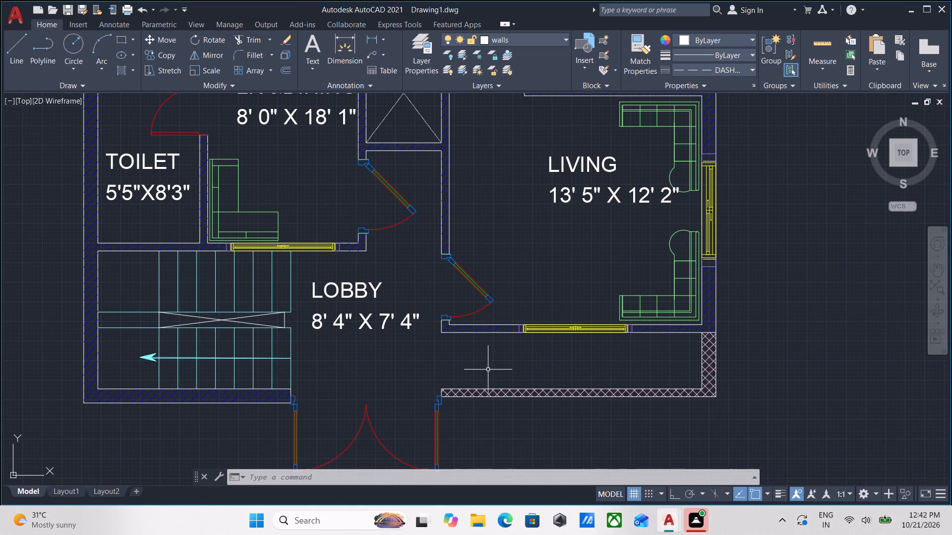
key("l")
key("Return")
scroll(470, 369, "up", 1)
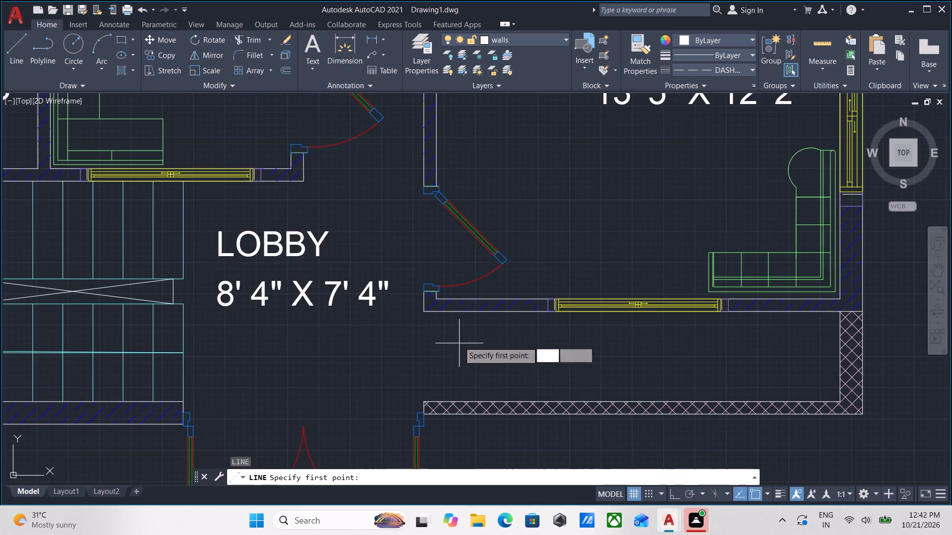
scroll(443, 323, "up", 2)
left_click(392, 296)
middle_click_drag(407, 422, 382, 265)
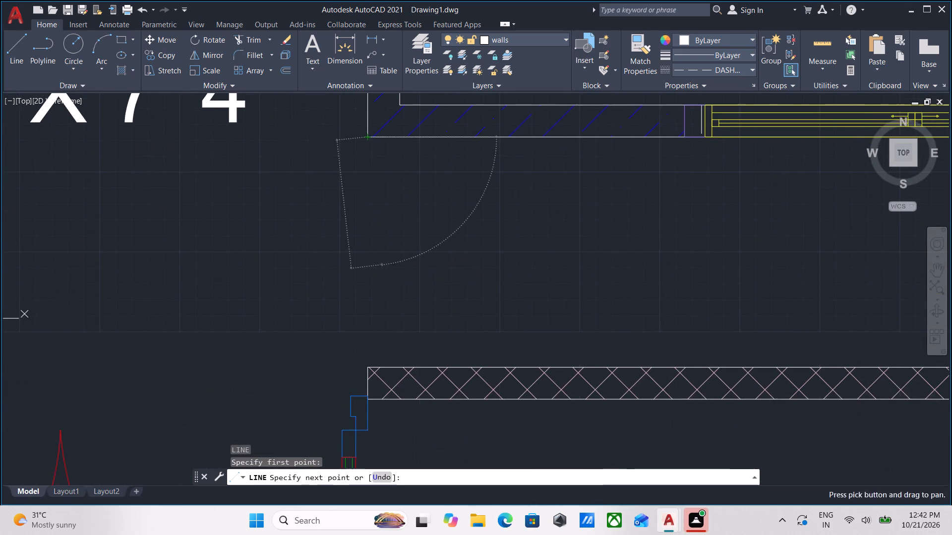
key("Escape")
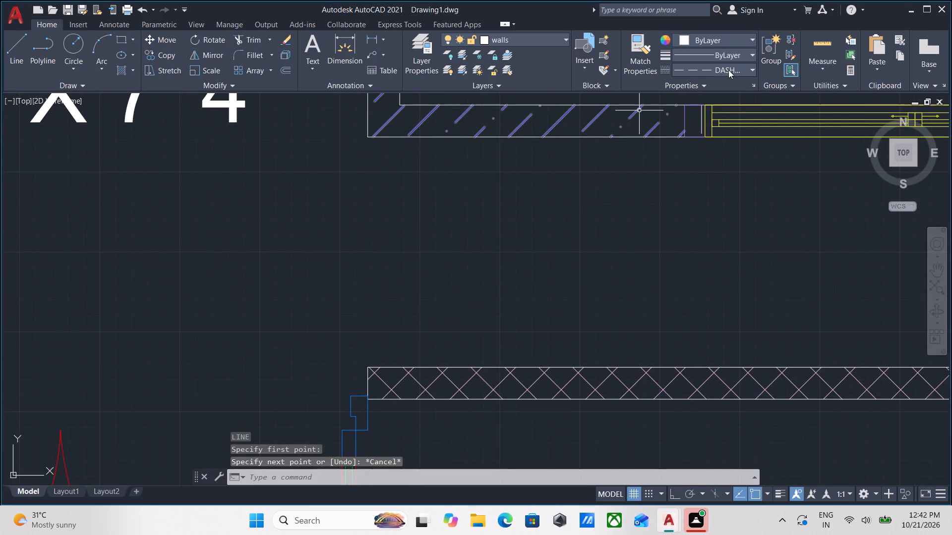
With the linetype set to ByLayer, close the strip south of LIVING with a 3' vertical line at its west end.
left_click(728, 70)
scroll(718, 105, "up", 1)
left_click(715, 86)
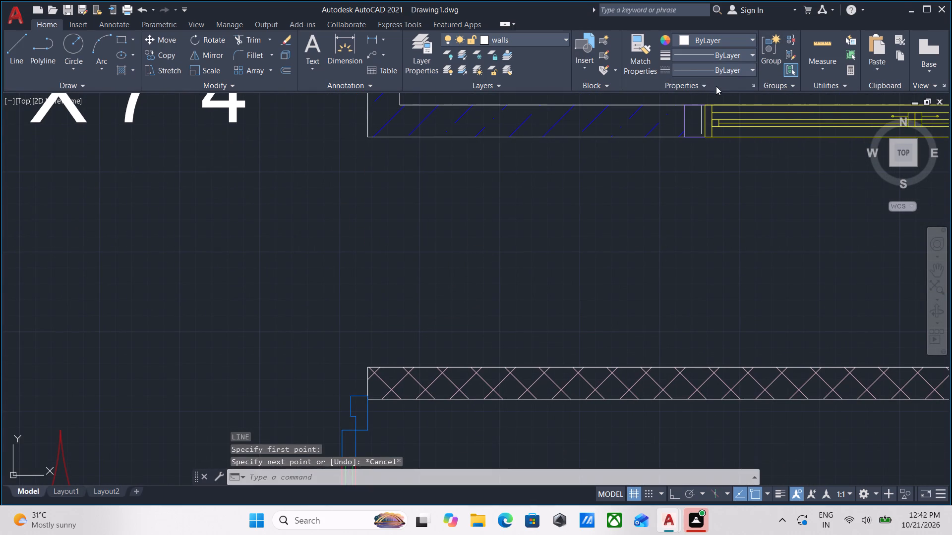
scroll(471, 288, "down", 1)
middle_click_drag(471, 288, 515, 334)
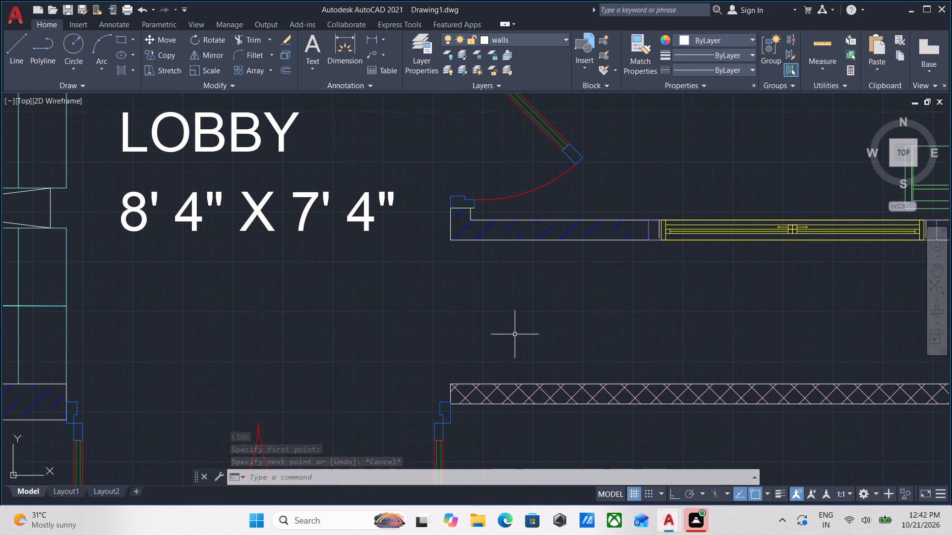
key("l")
key("Return")
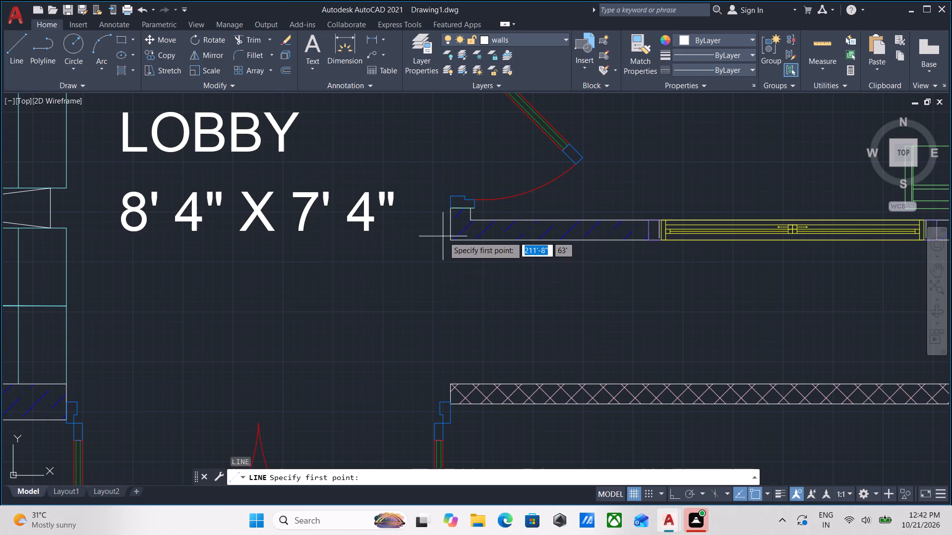
left_click(448, 239)
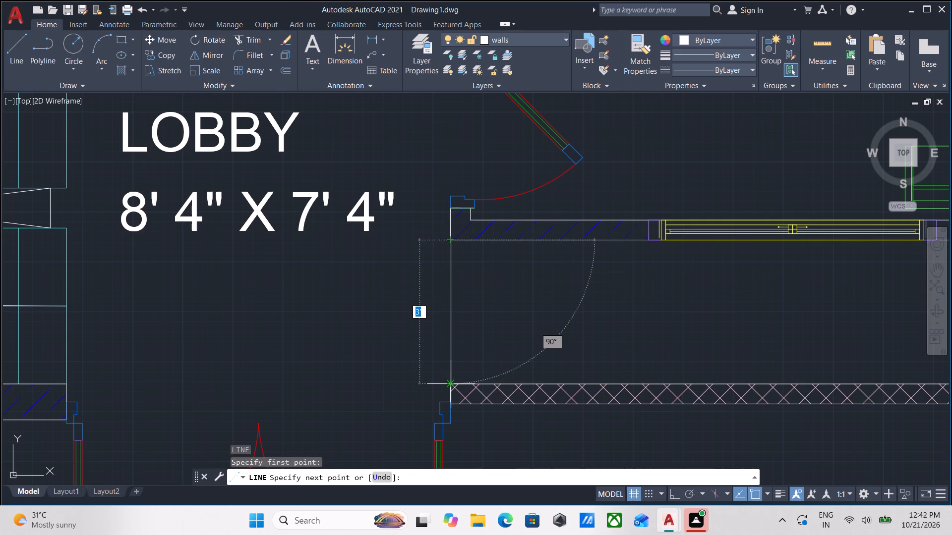
scroll(454, 386, "up", 2)
left_click(447, 380)
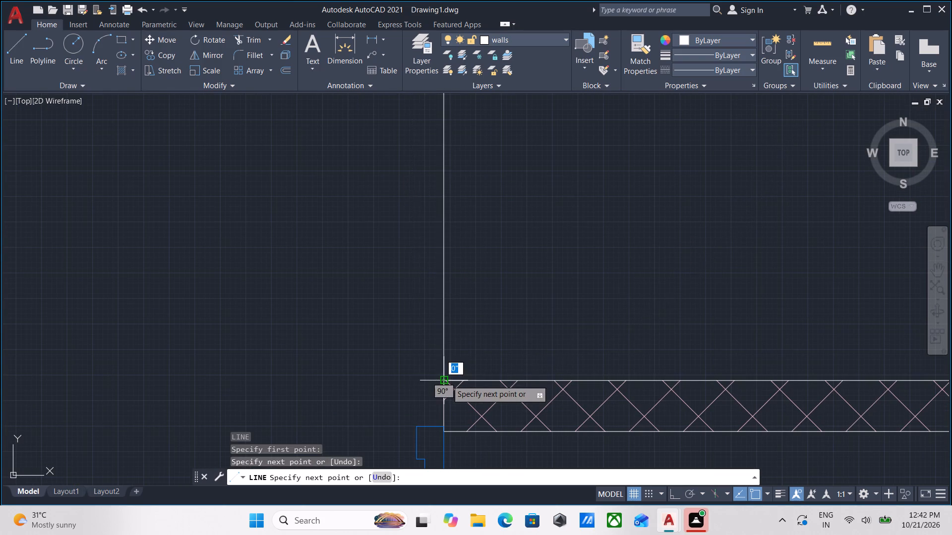
scroll(447, 380, "down", 2)
middle_click_drag(447, 380, 423, 441)
key("Escape")
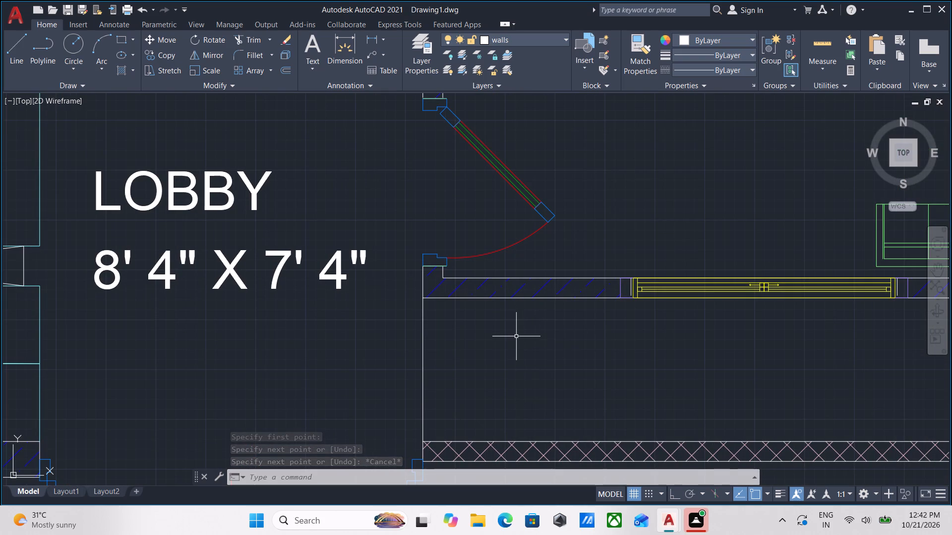
Hatch the enclosed strip south of the LIVING room with the CROSS pattern in white (255,255,255).
key("h")
key("Return")
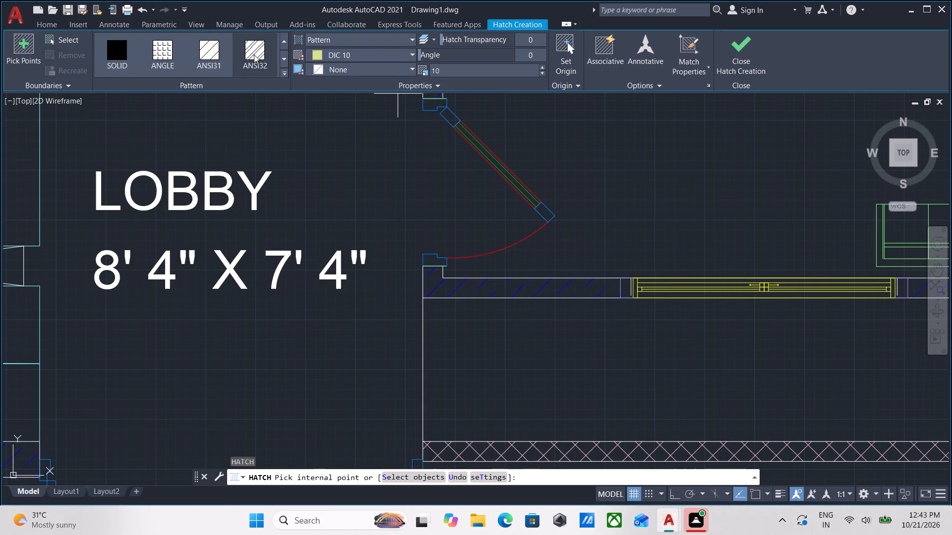
left_click(318, 53)
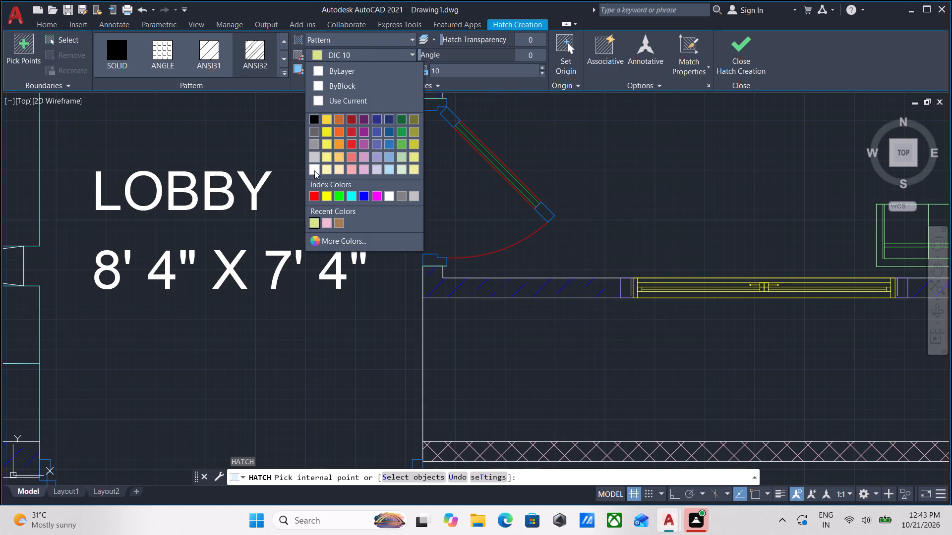
left_click(314, 170)
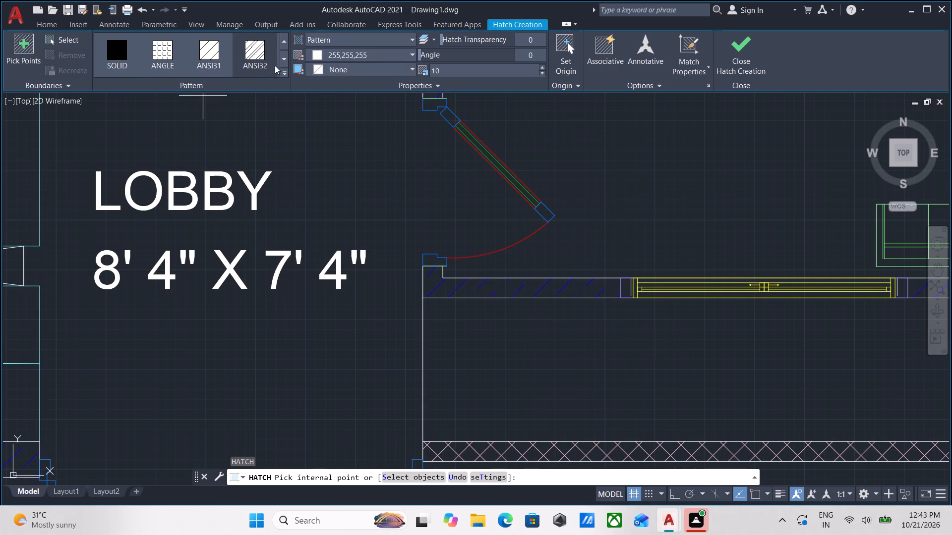
left_click(280, 57)
double_click(280, 57)
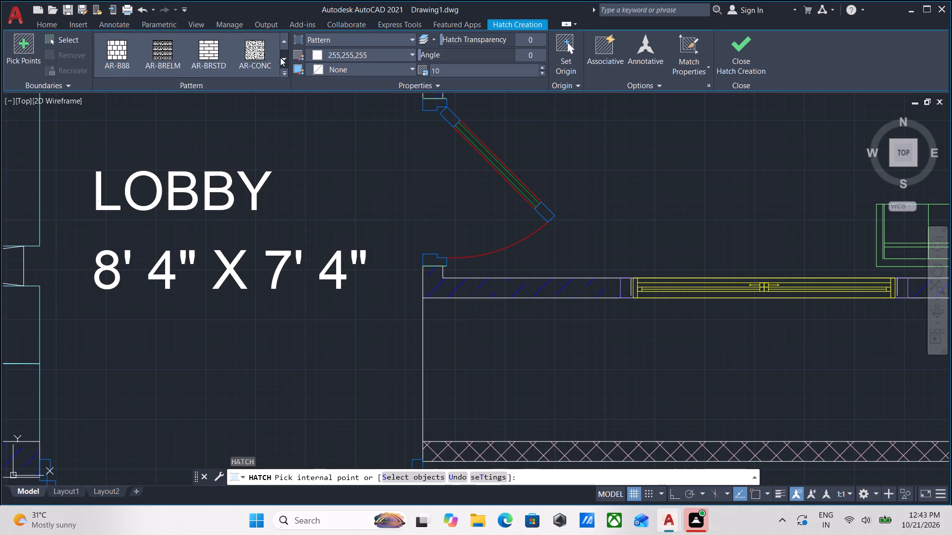
left_click(280, 57)
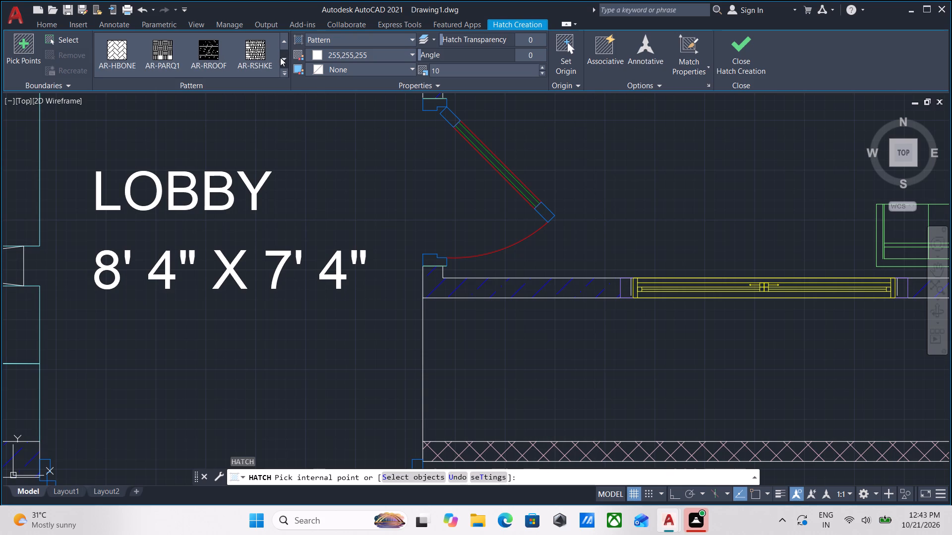
left_click(280, 57)
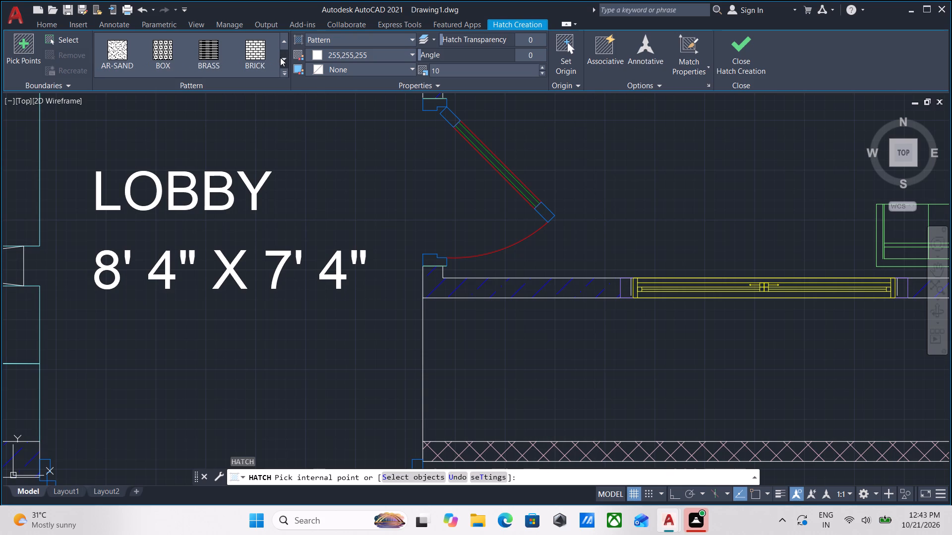
left_click(280, 57)
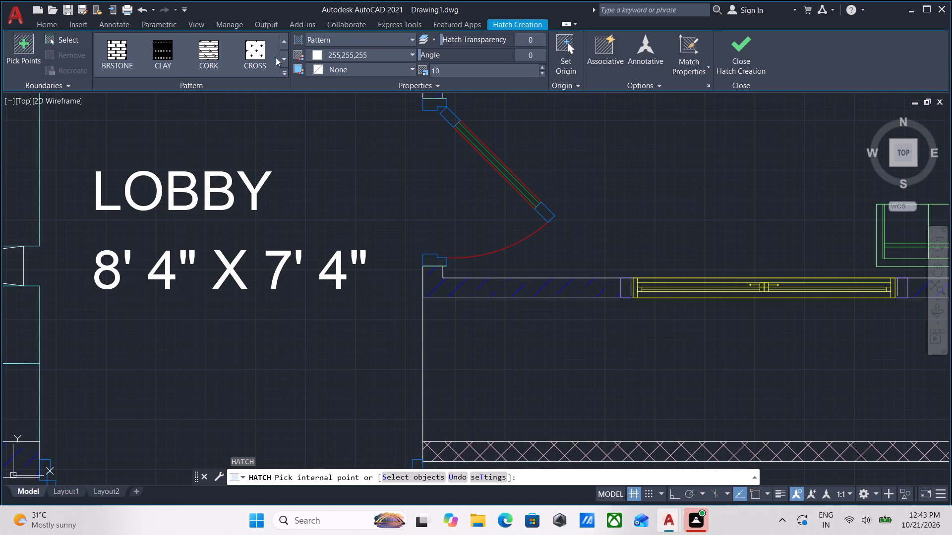
left_click(251, 55)
scroll(525, 335, "down", 2)
middle_click_drag(525, 335, 410, 286)
scroll(444, 302, "up", 1)
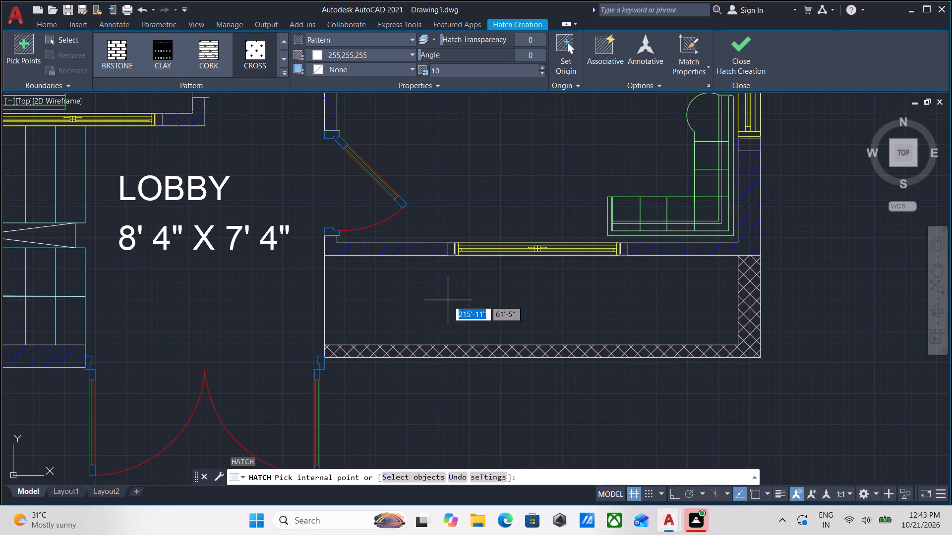
left_click(462, 302)
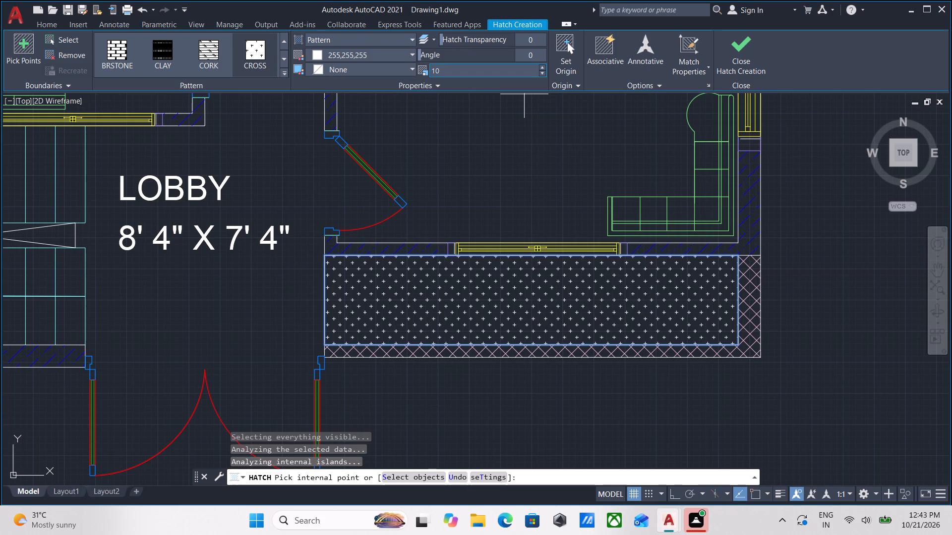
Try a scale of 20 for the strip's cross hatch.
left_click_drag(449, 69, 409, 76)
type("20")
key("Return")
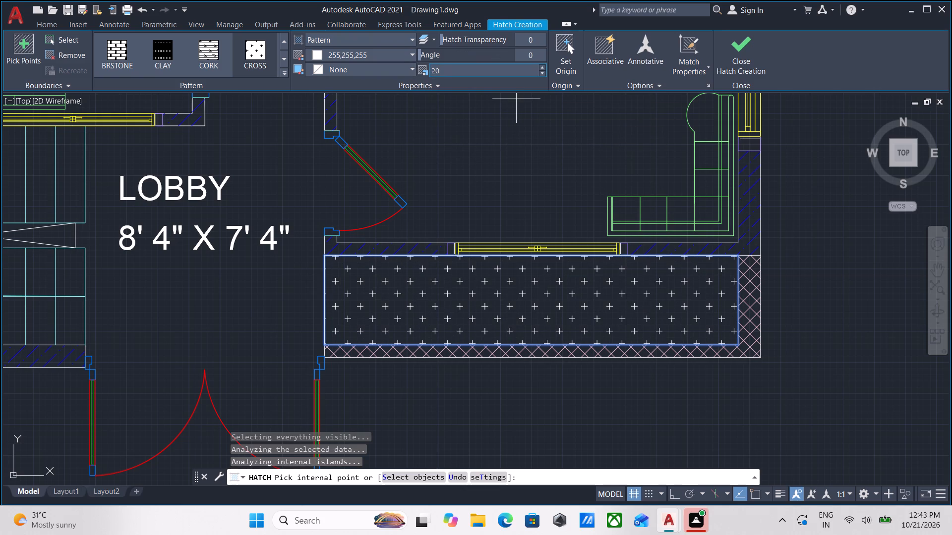
Set the strip's cross hatch scale to 15 and finish the hatch.
left_click_drag(466, 69, 409, 72)
type("15")
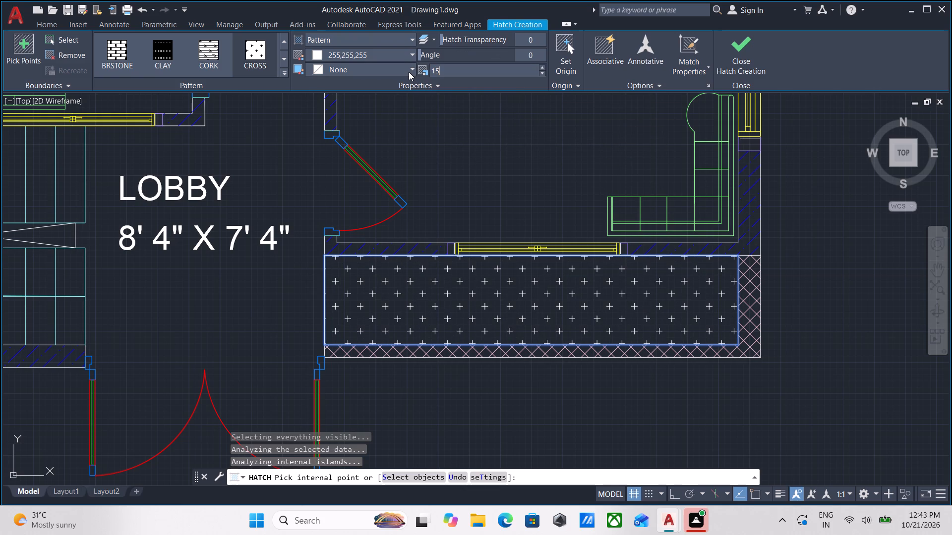
key("Return")
scroll(494, 336, "down", 1)
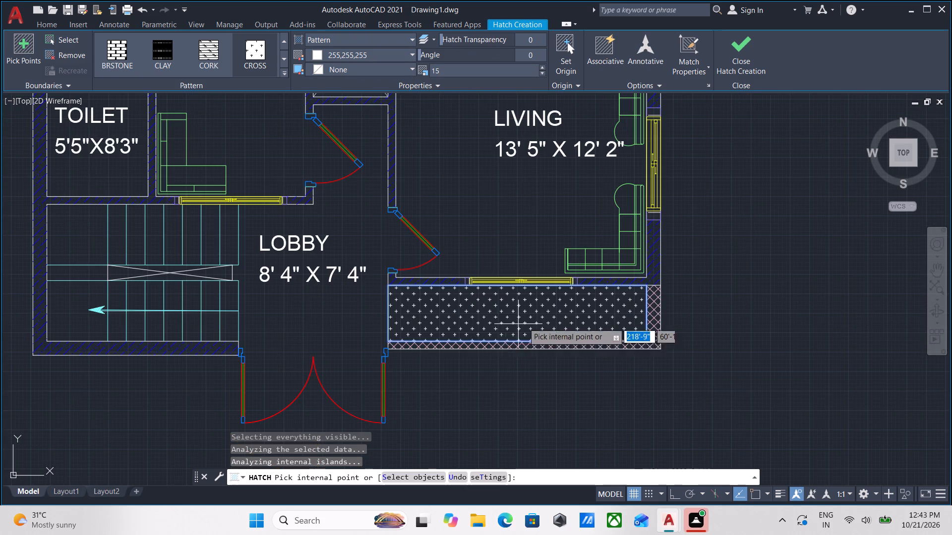
scroll(589, 318, "up", 2)
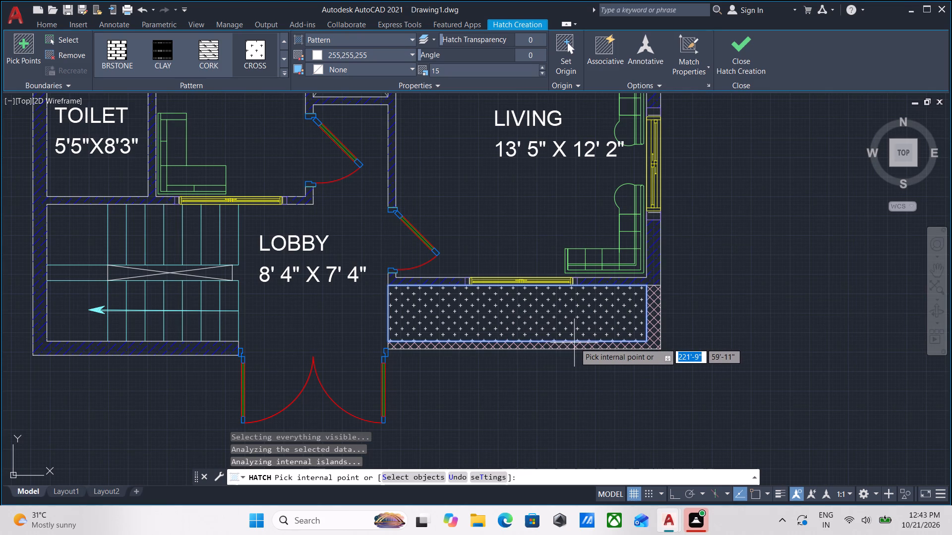
scroll(486, 268, "down", 1)
middle_click_drag(512, 308, 483, 353)
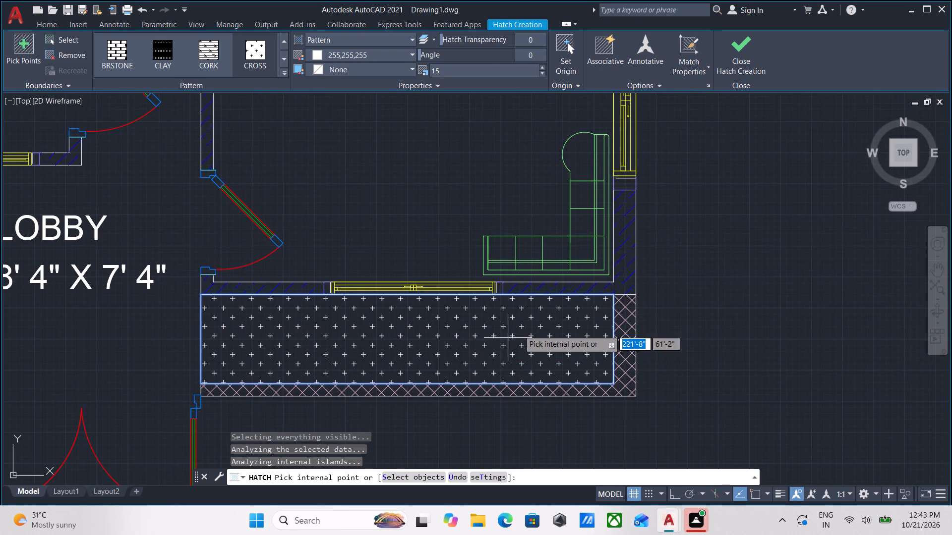
left_click(735, 49)
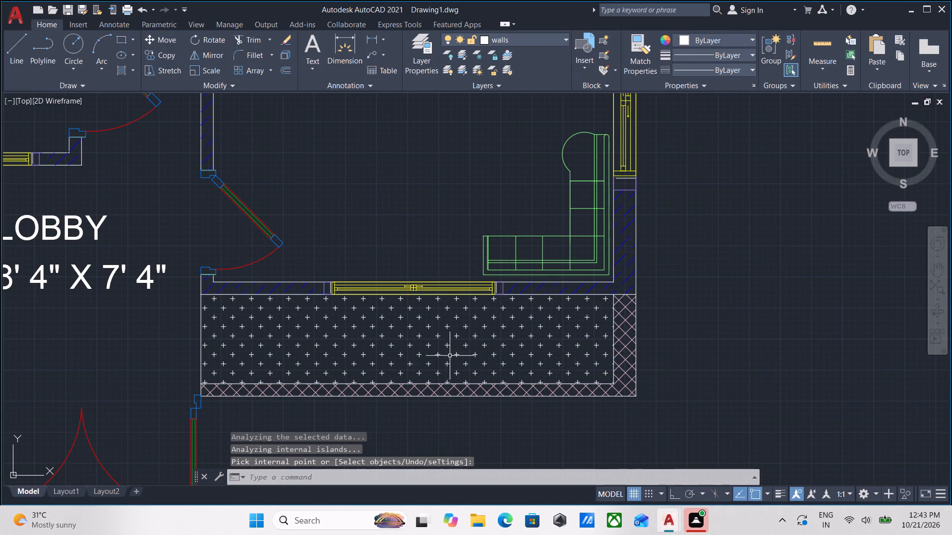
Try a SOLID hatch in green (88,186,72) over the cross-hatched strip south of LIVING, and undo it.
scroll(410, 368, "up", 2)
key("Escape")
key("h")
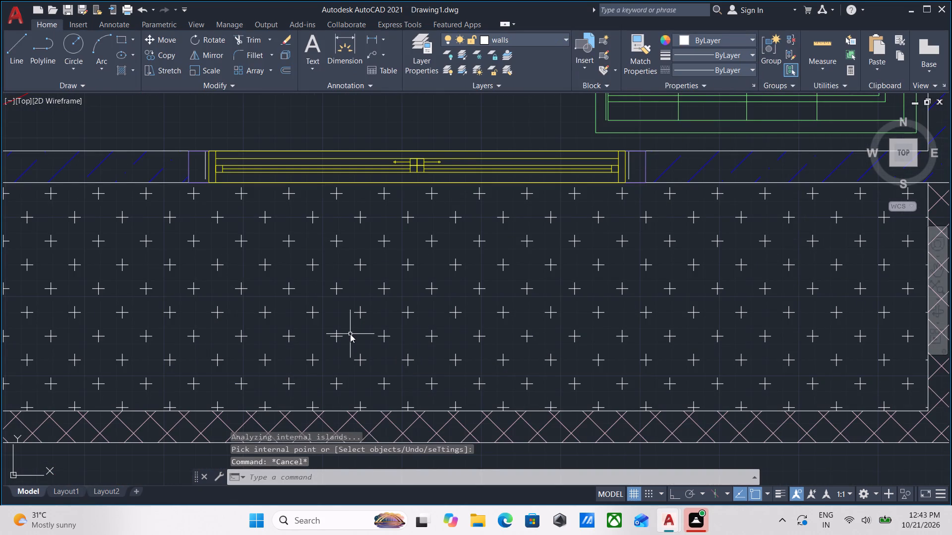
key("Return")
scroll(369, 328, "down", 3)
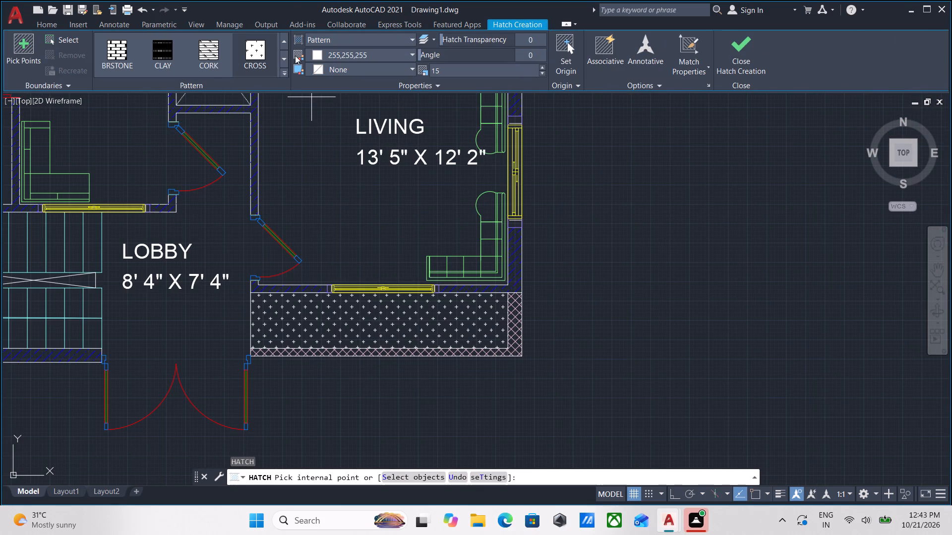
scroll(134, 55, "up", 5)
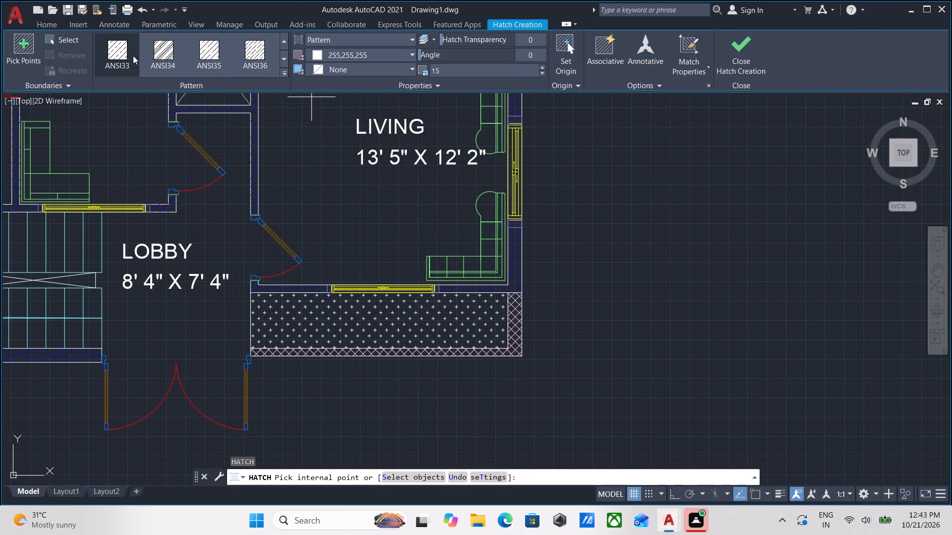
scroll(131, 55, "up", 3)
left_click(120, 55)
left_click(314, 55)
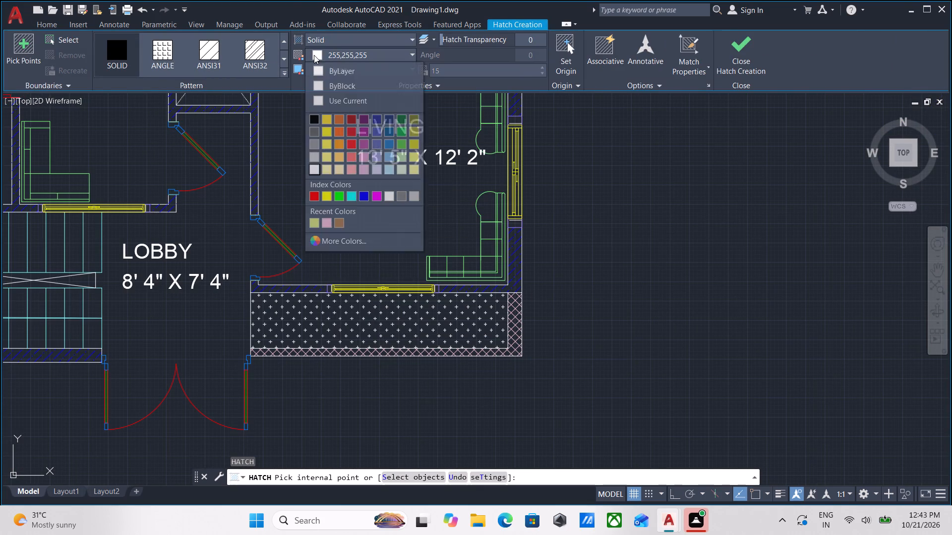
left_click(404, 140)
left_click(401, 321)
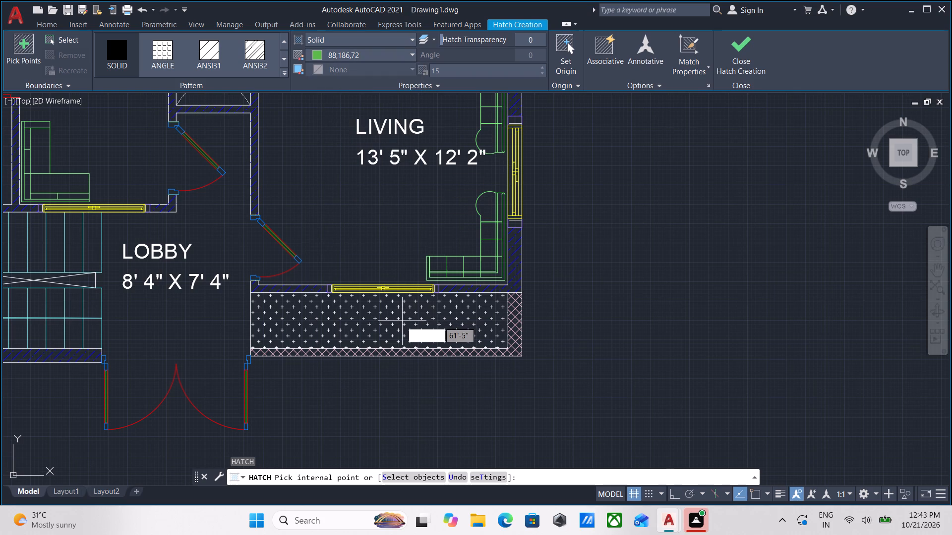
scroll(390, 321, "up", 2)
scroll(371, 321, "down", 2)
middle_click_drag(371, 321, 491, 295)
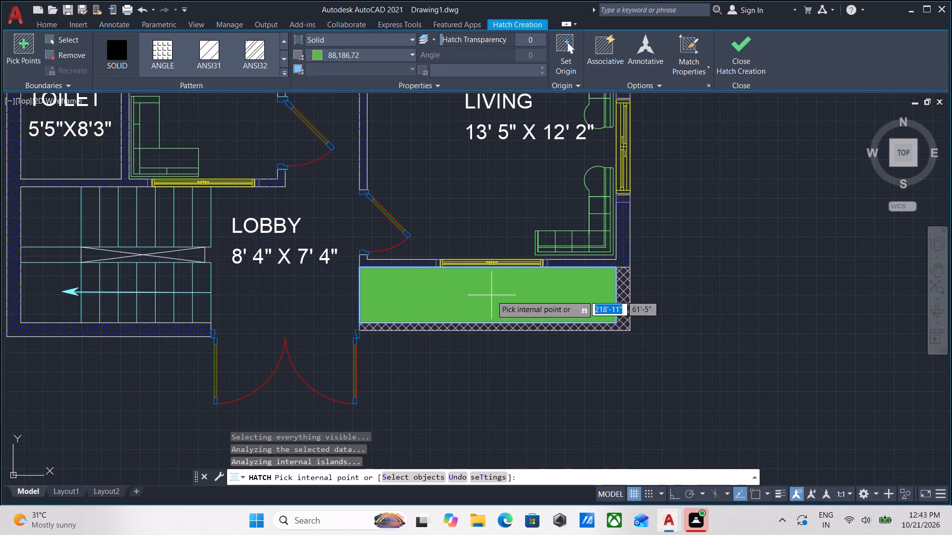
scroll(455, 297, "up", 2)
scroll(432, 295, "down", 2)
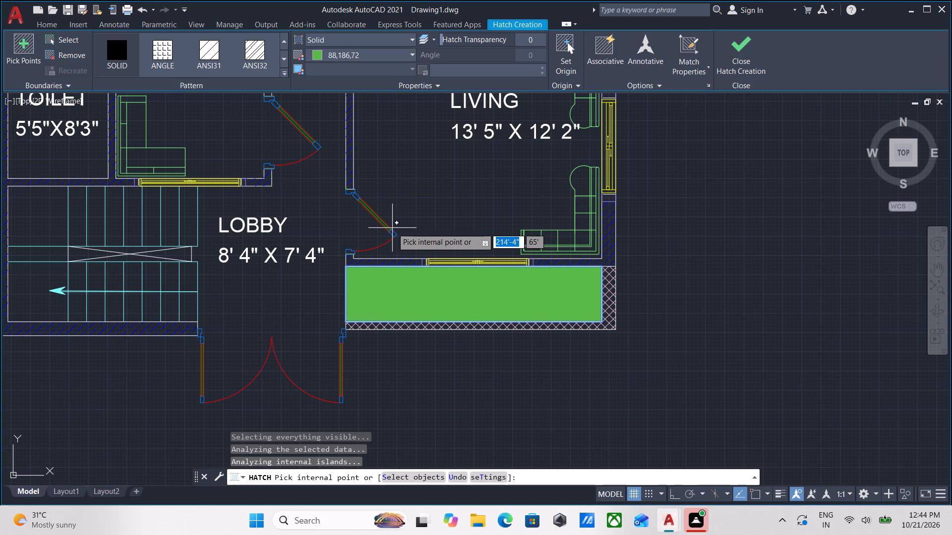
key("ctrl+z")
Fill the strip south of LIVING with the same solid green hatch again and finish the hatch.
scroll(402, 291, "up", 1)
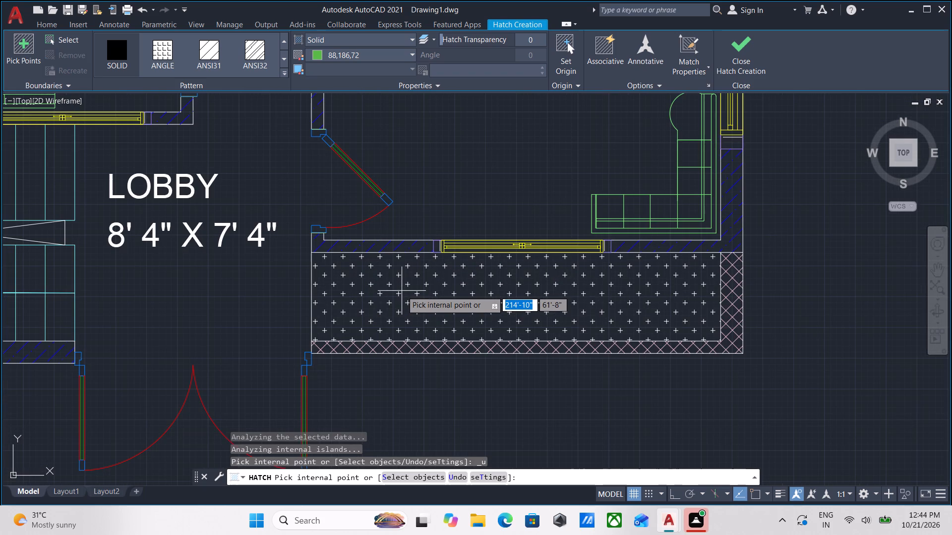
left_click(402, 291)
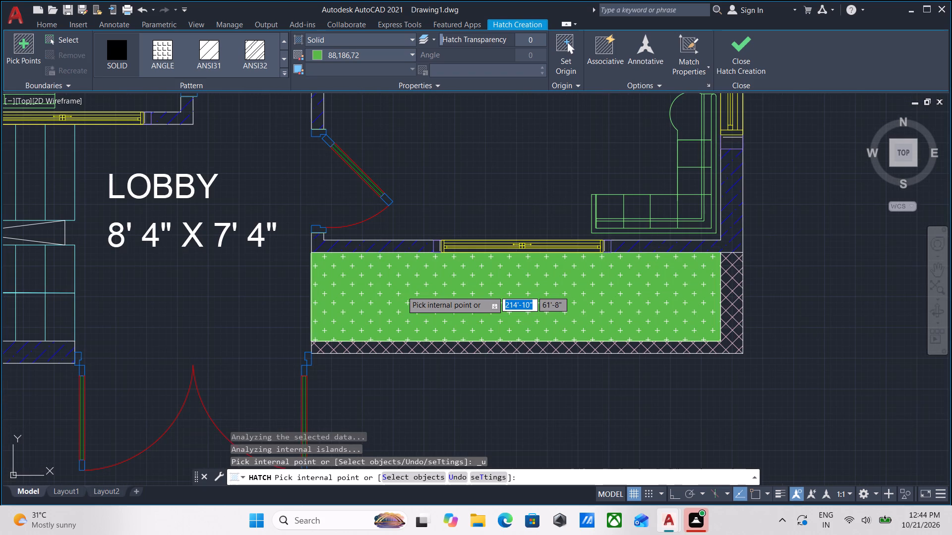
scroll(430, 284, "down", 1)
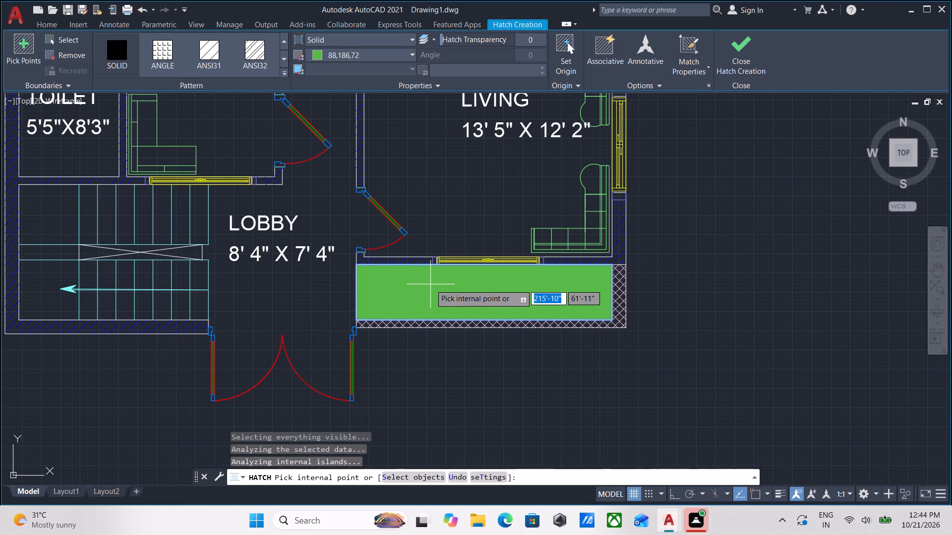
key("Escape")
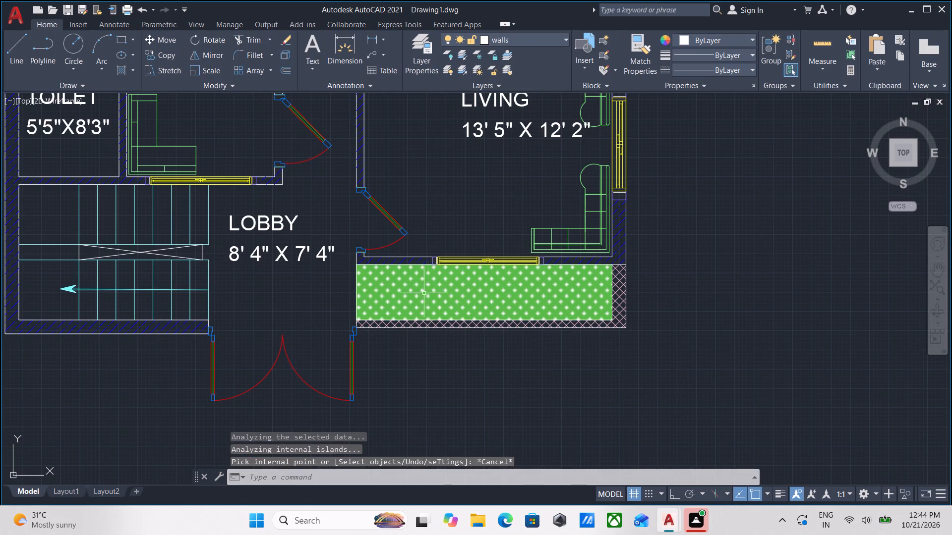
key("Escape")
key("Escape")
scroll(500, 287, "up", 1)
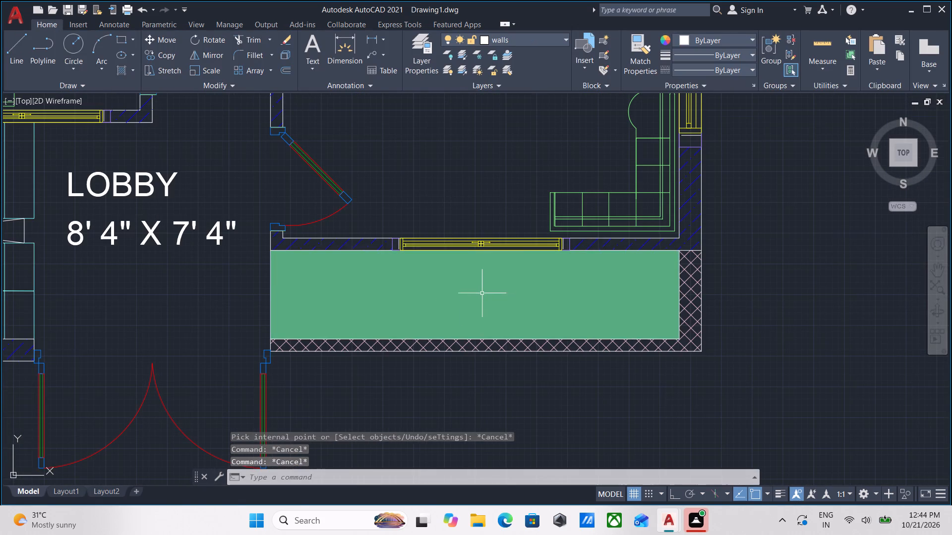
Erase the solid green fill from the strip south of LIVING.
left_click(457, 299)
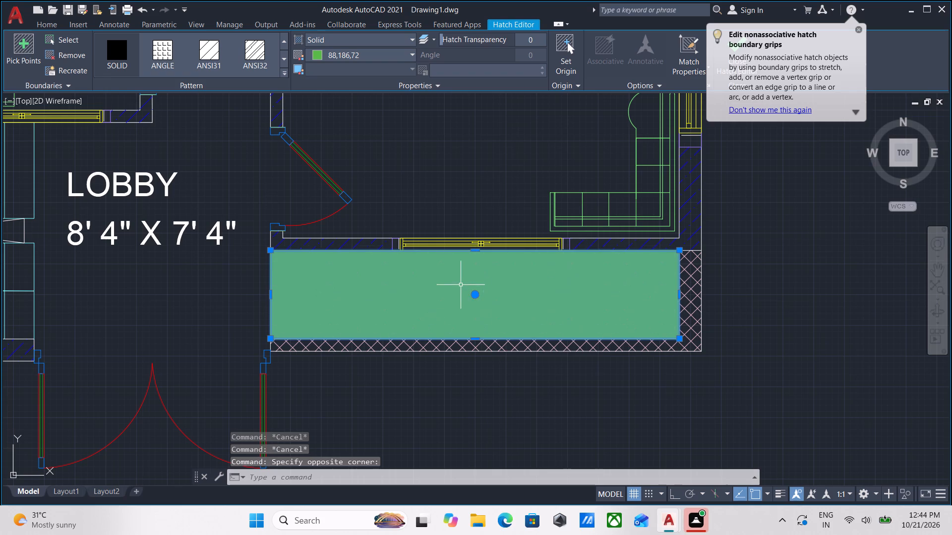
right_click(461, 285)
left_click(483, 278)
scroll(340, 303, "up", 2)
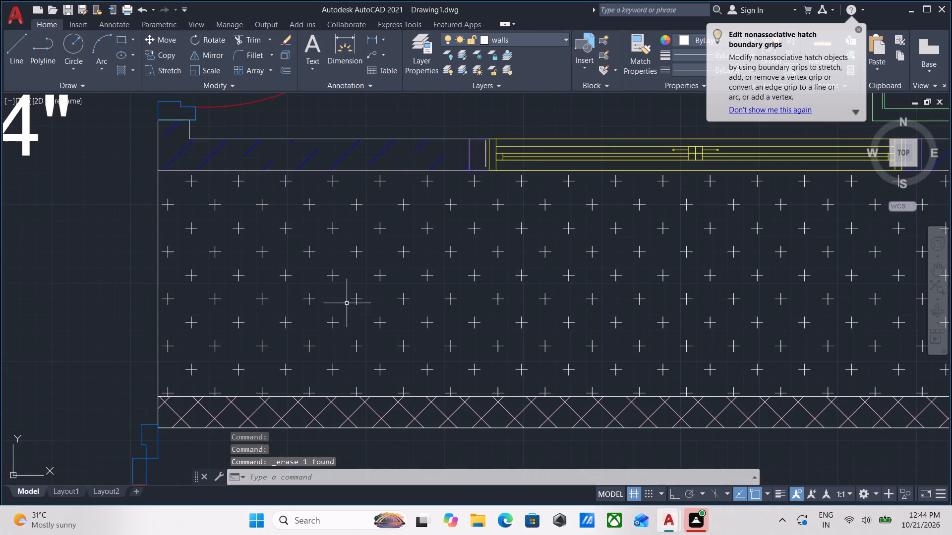
Change the colour of the strip's cross hatch to black (0,0,0).
key("Escape")
left_click(380, 277)
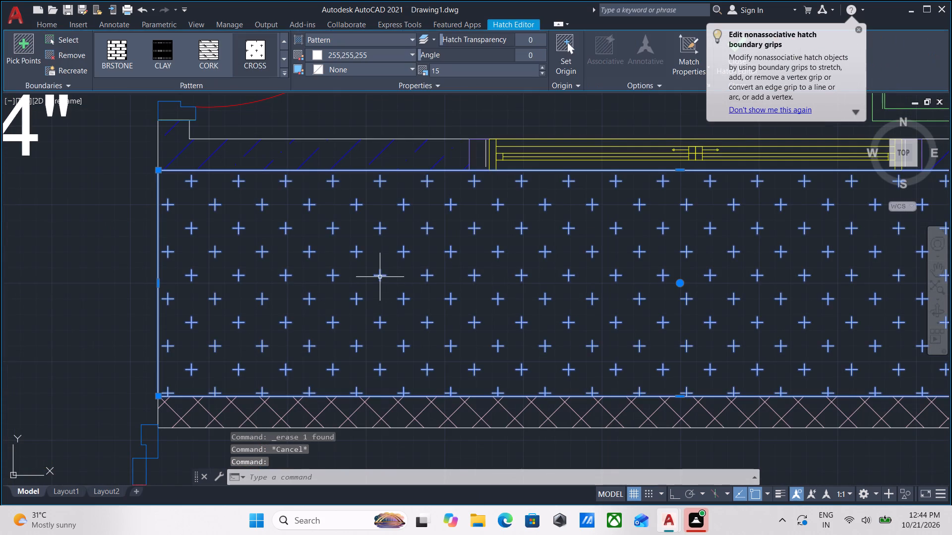
left_click(312, 54)
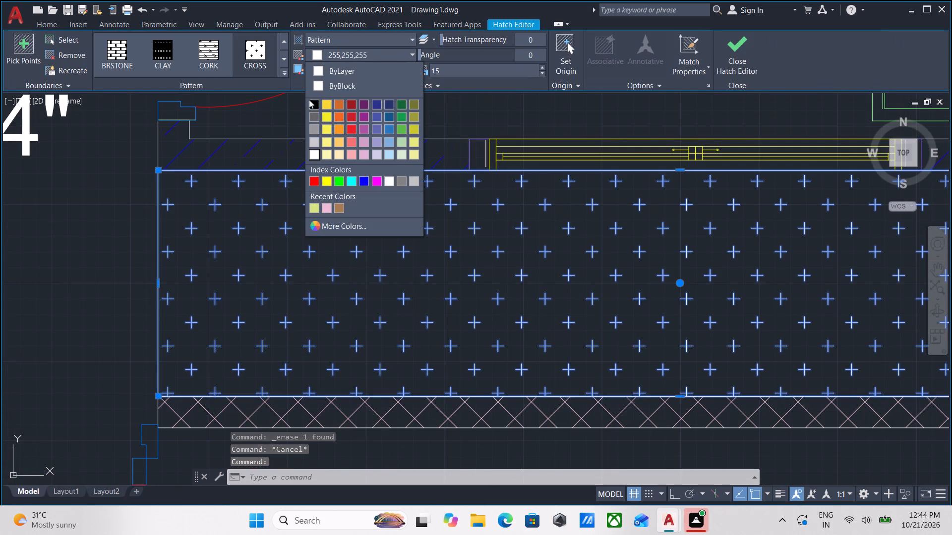
left_click(313, 100)
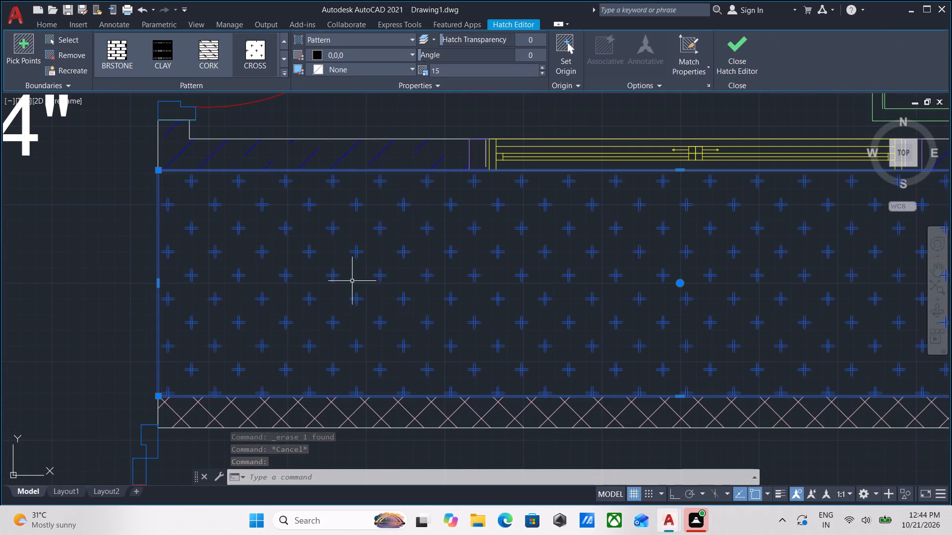
scroll(382, 304, "down", 1)
key("Escape")
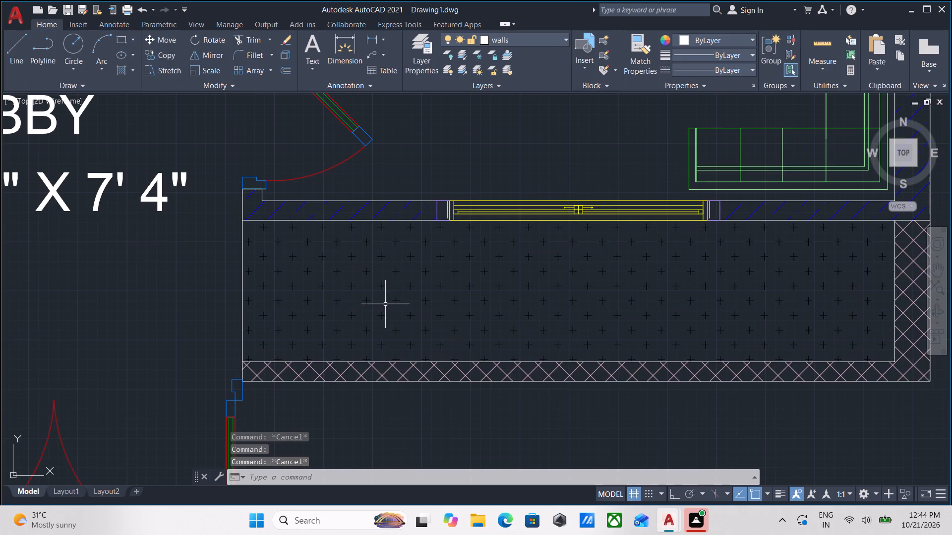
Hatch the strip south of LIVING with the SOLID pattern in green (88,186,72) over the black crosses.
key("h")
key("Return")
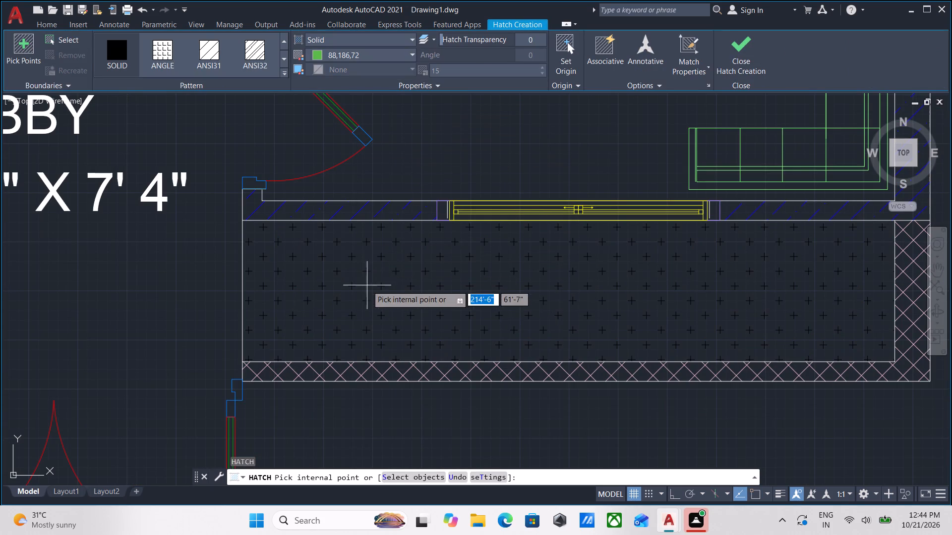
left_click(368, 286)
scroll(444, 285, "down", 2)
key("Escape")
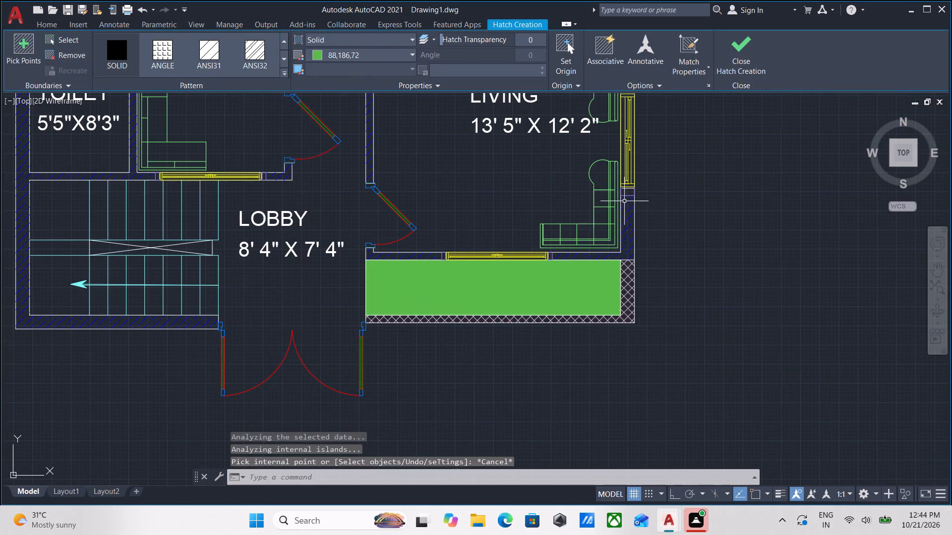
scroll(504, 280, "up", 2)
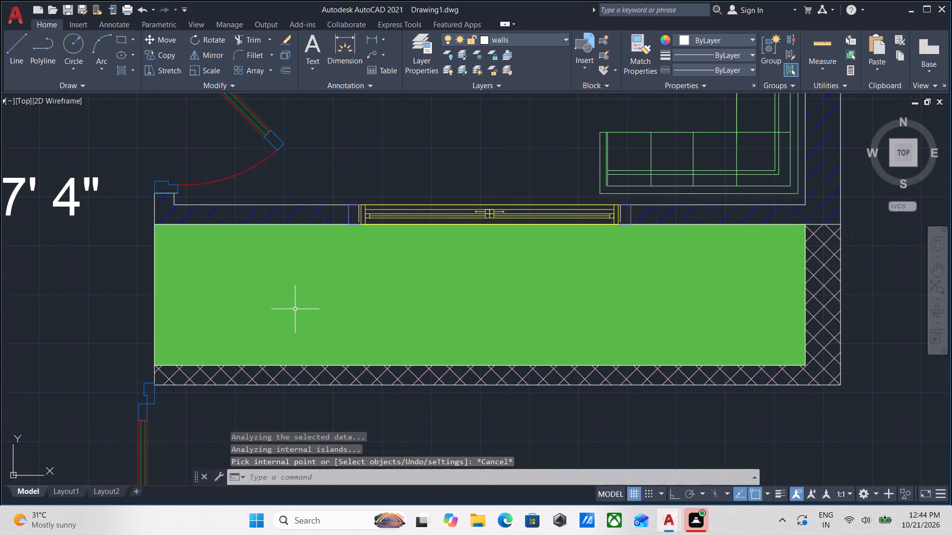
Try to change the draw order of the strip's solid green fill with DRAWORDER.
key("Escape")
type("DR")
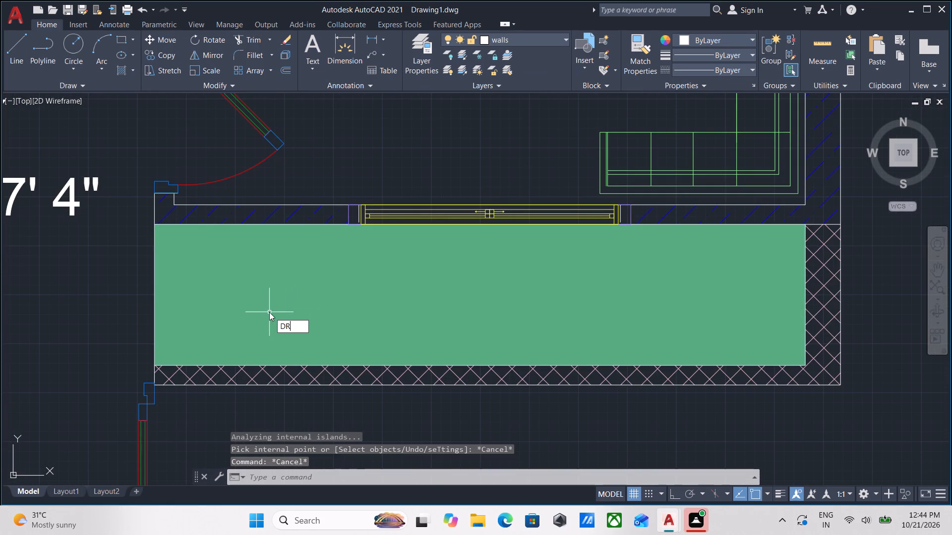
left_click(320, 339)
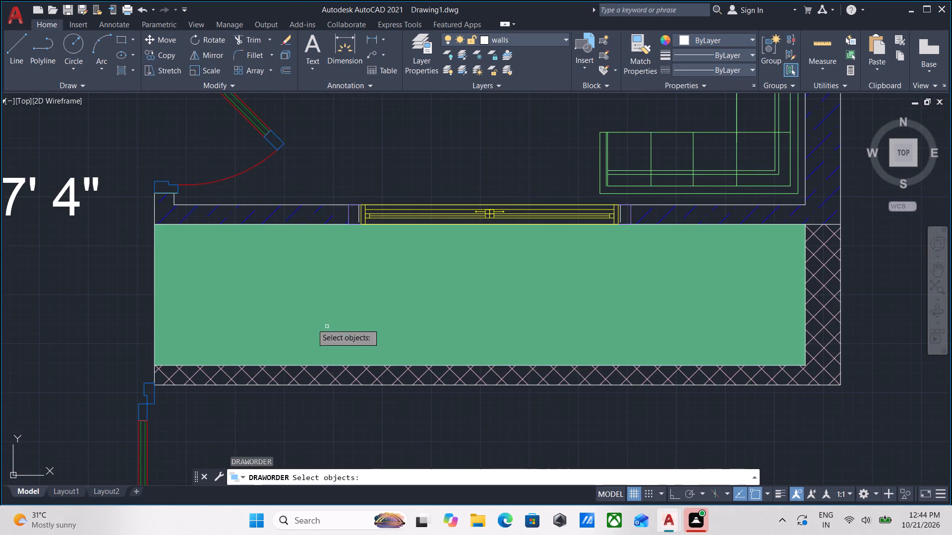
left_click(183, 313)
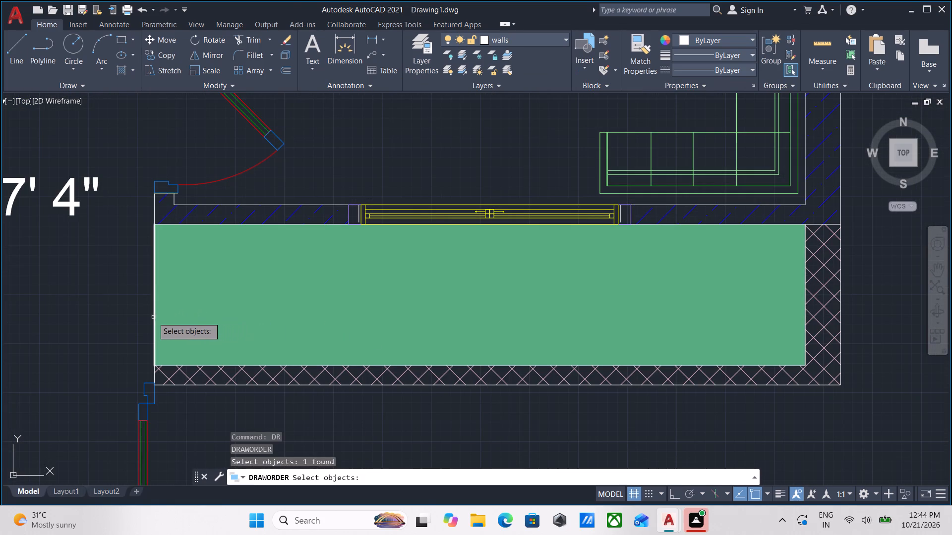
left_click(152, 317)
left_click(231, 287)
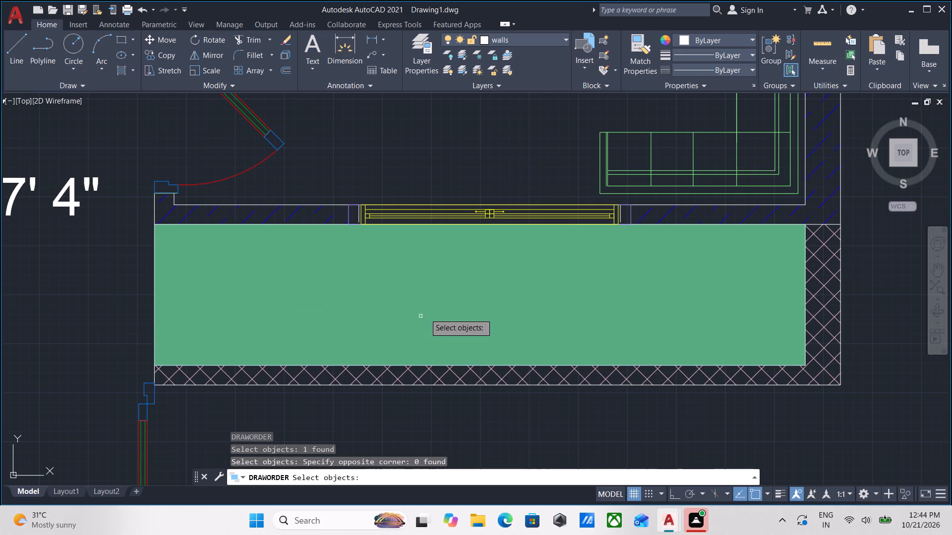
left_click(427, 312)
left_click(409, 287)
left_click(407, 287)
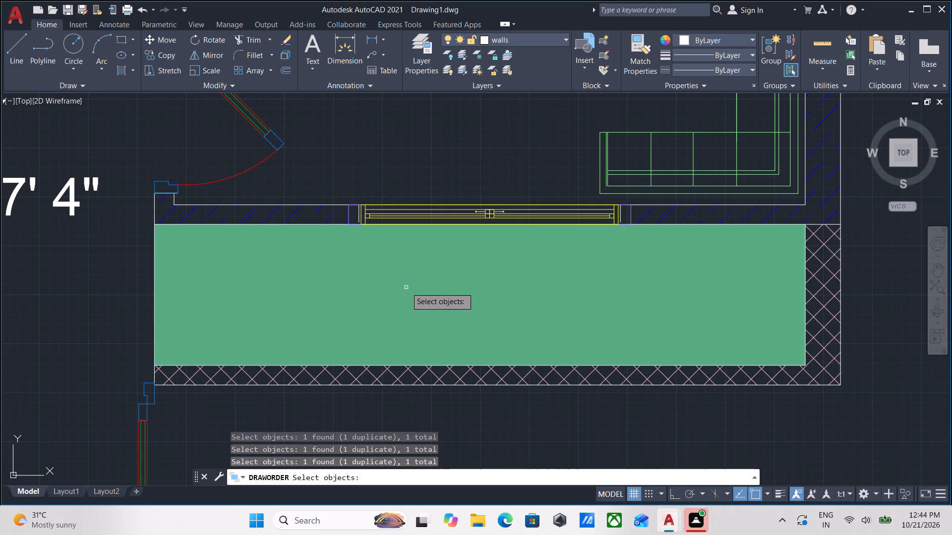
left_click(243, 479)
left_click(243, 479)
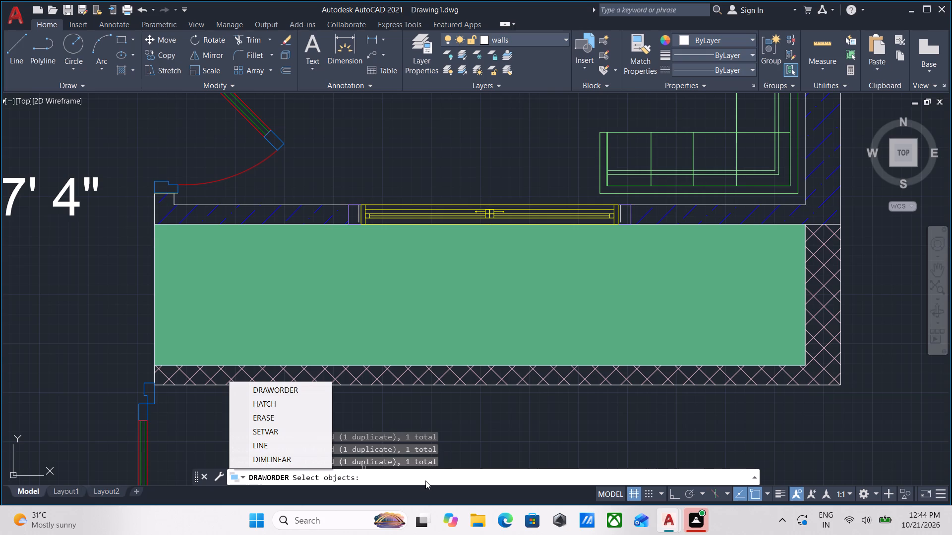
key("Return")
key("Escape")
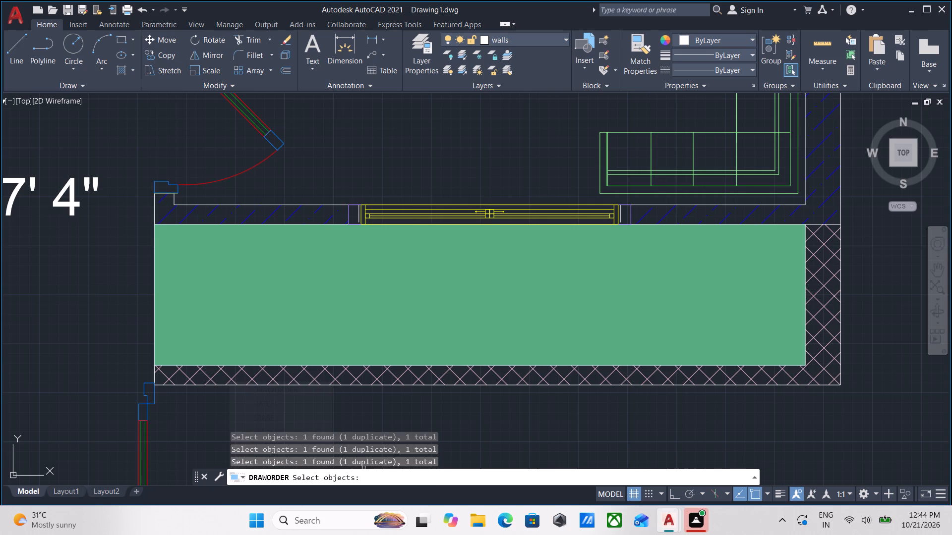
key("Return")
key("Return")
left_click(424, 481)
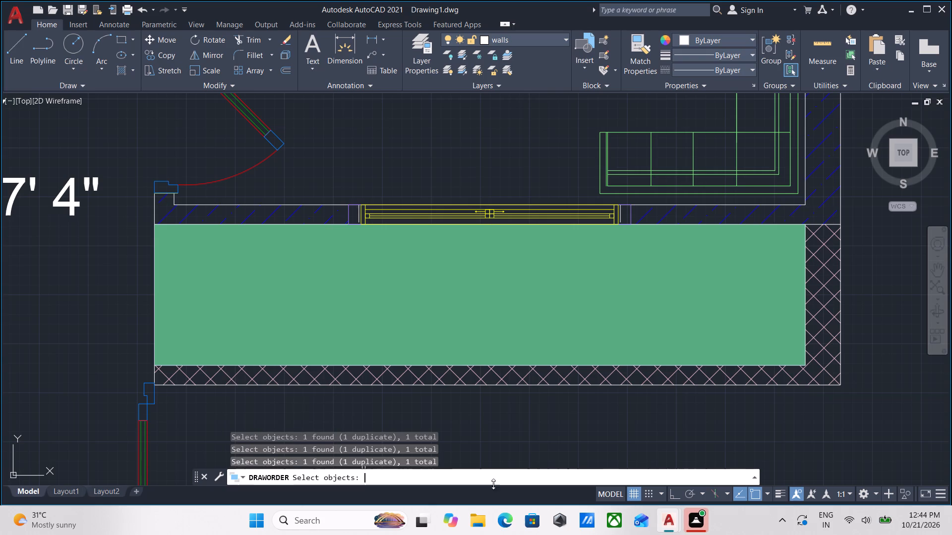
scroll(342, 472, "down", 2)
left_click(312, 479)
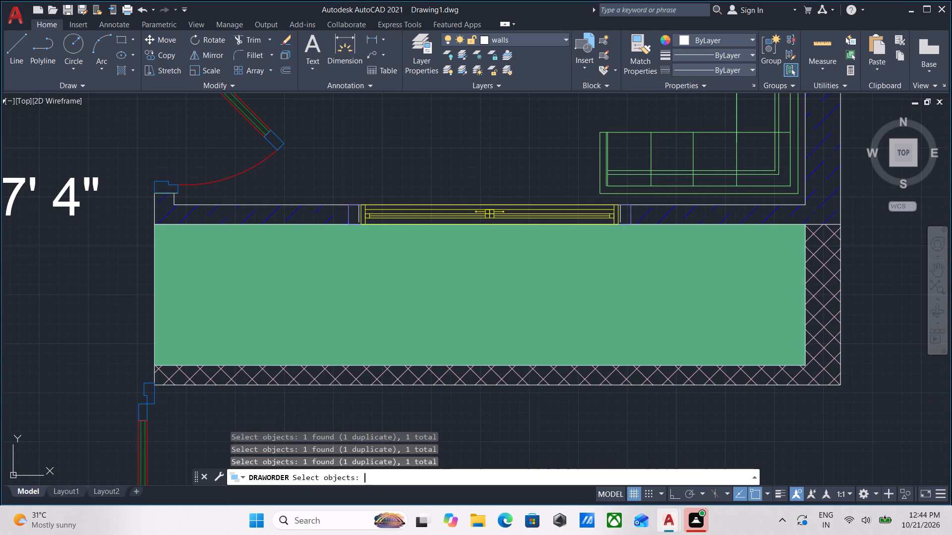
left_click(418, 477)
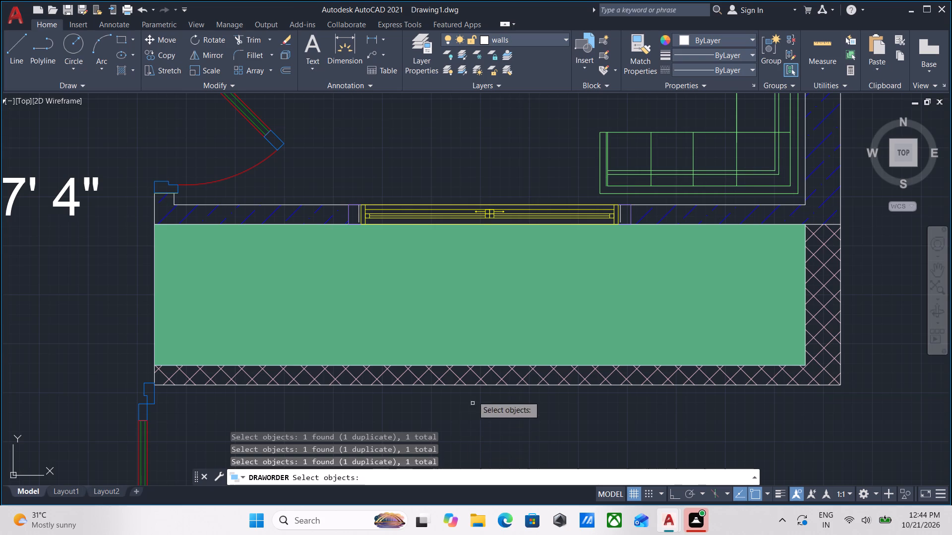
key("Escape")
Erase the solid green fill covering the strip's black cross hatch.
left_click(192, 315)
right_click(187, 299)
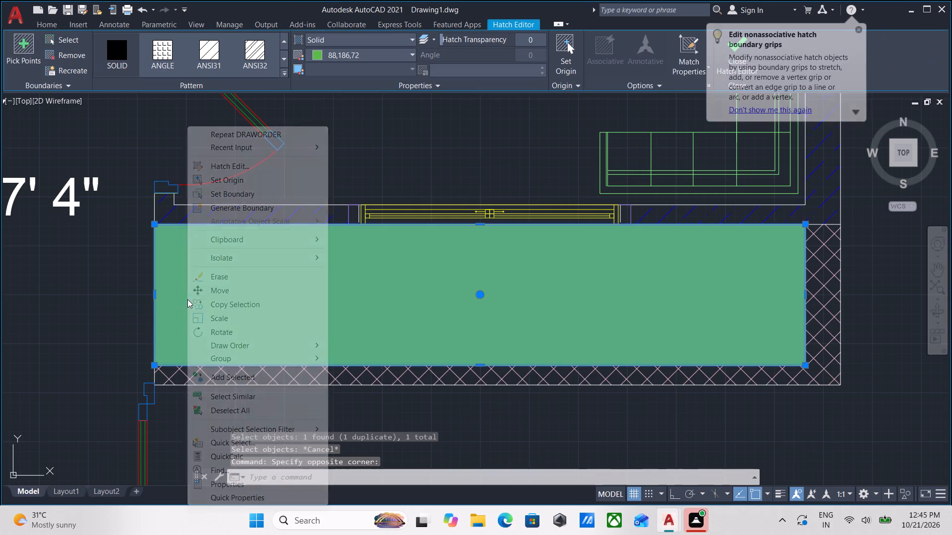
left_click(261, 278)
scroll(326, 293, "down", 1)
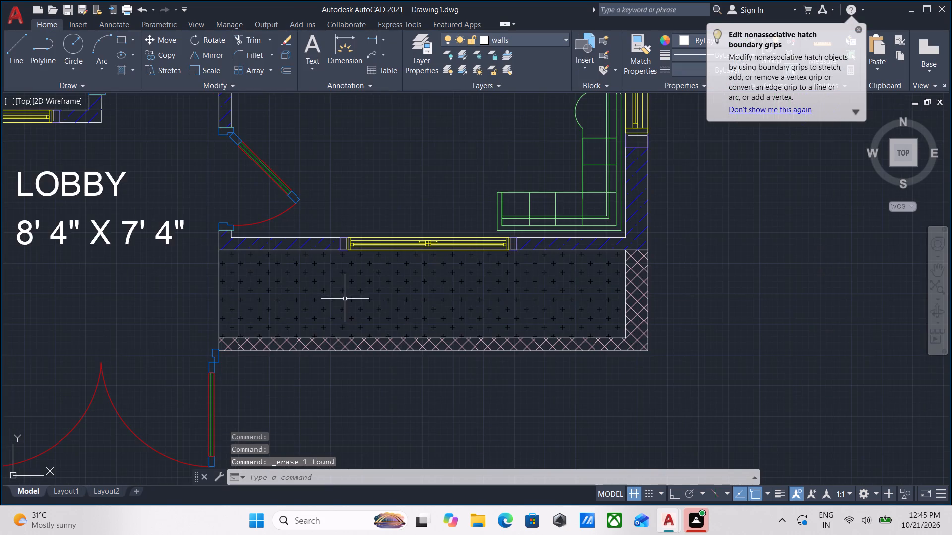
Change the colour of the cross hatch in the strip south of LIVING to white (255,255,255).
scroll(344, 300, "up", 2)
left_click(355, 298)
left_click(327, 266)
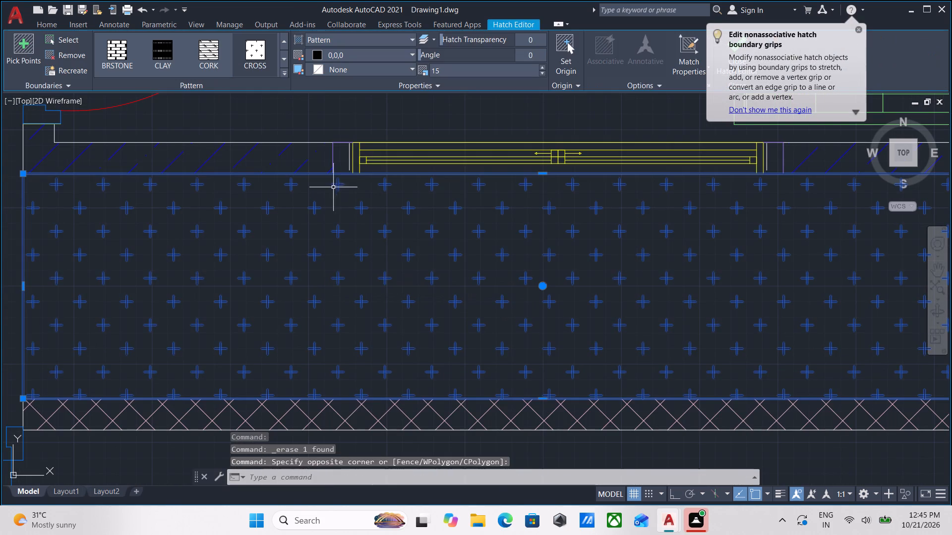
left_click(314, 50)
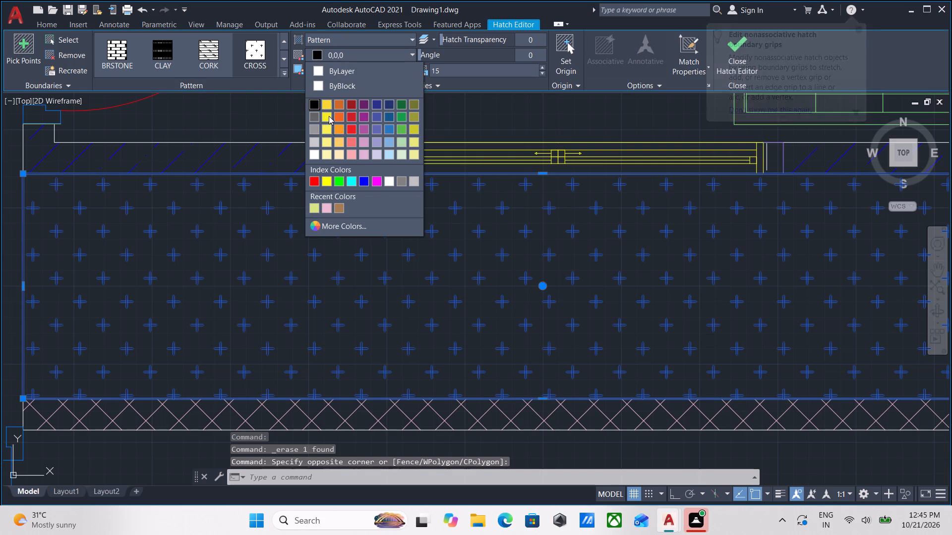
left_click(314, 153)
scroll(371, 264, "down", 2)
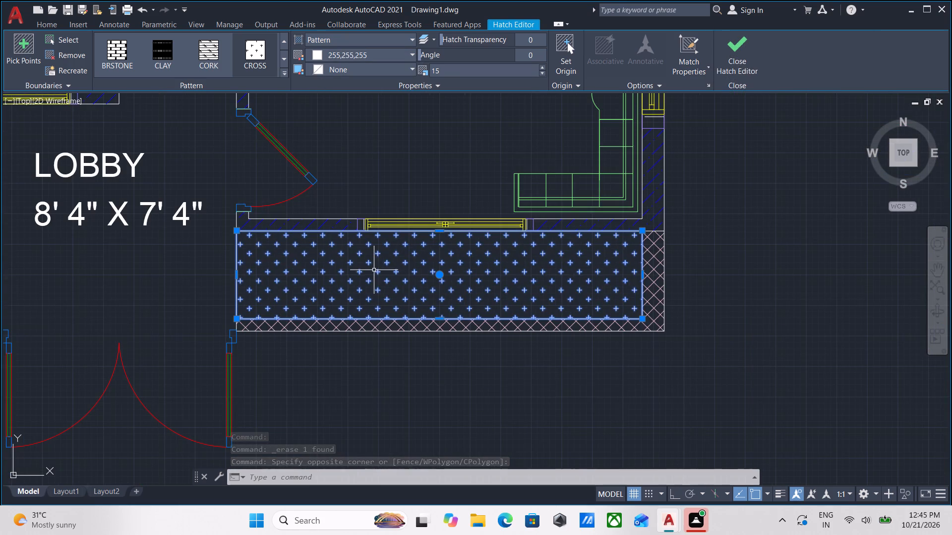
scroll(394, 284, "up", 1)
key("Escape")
Erase the cross hatch from the strip south of LIVING.
scroll(439, 278, "down", 1)
middle_click_drag(442, 278, 389, 274)
left_click(369, 278)
right_click(369, 278)
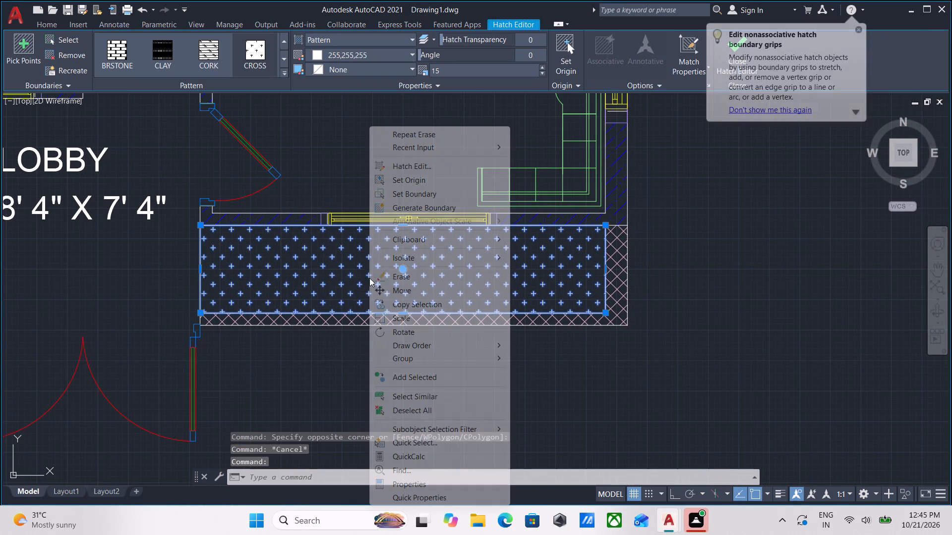
left_click(390, 272)
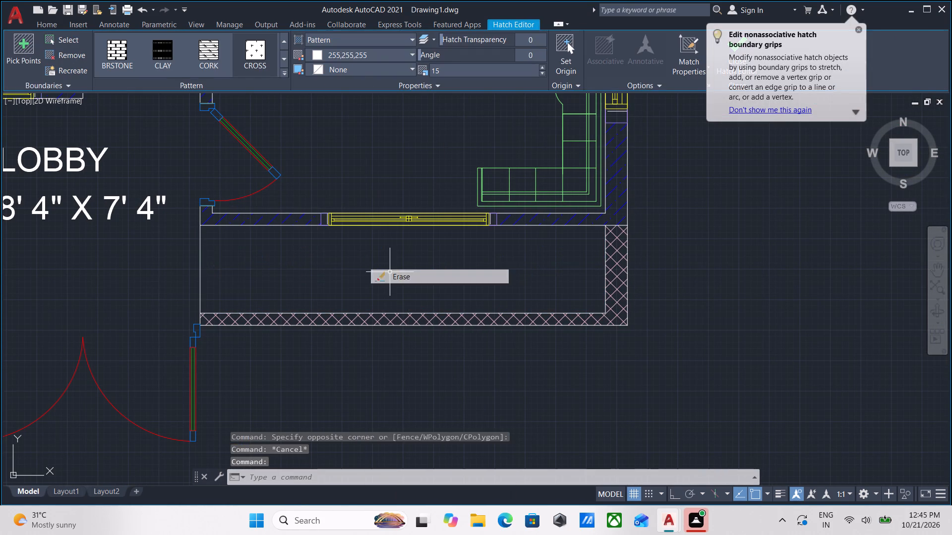
Hatch the strip south of LIVING with the SOLID pattern in green (88,186,72) at 49 transparency.
middle_click_drag(376, 271, 399, 291)
key("h")
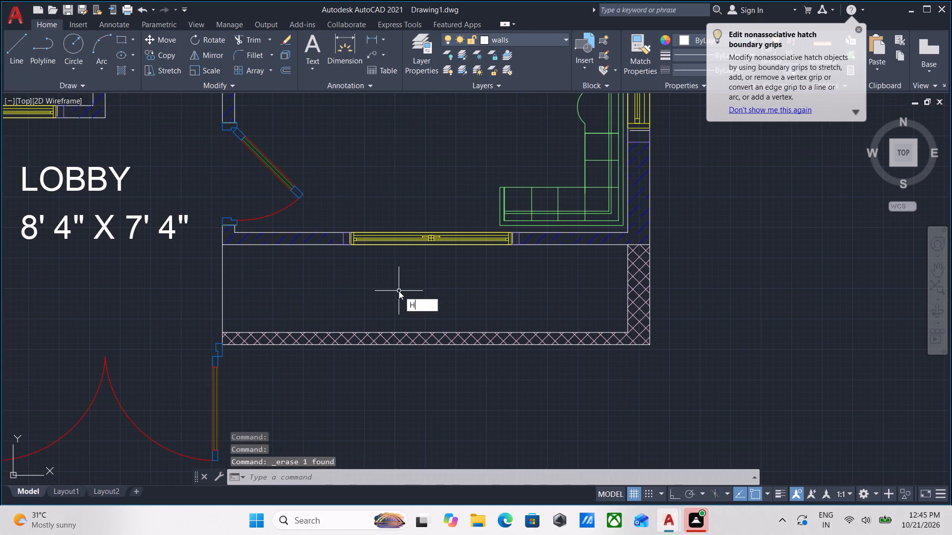
key("Return")
left_click(317, 55)
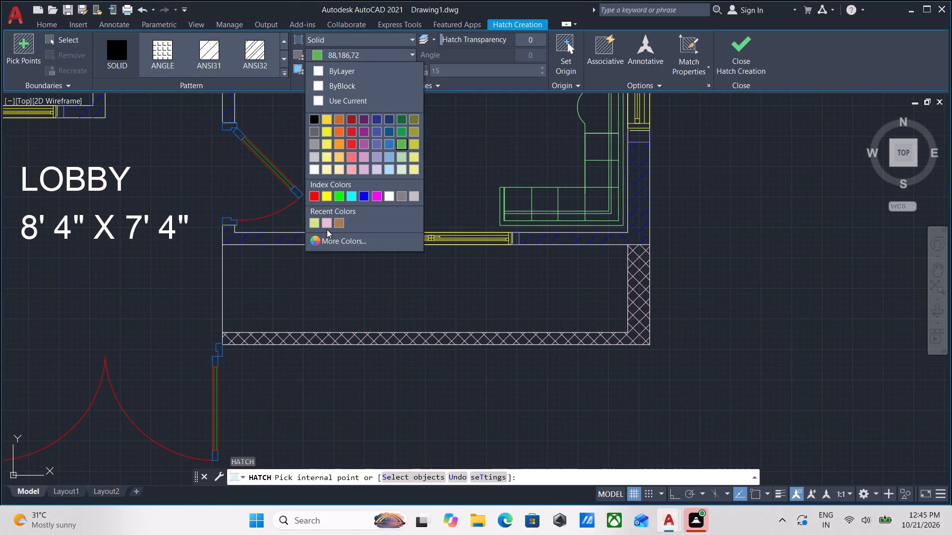
left_click(450, 274)
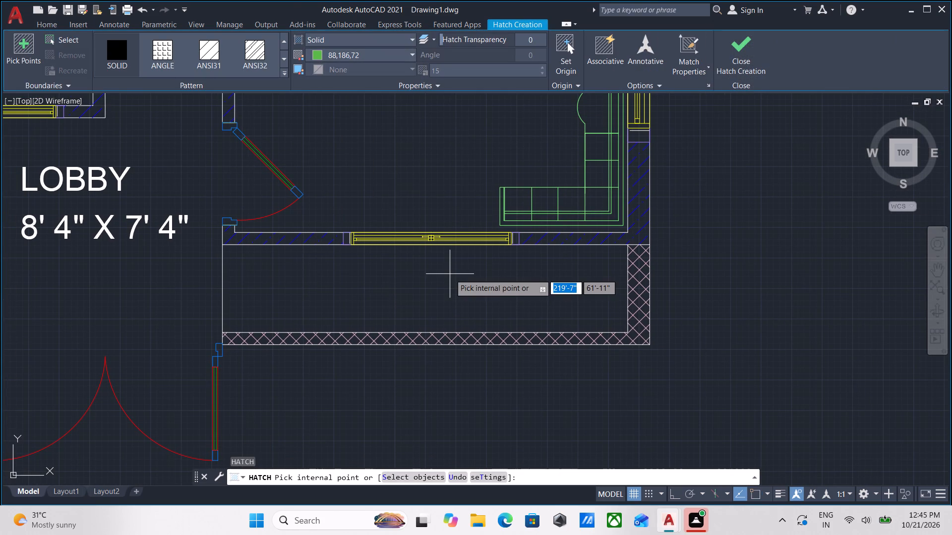
left_click(421, 285)
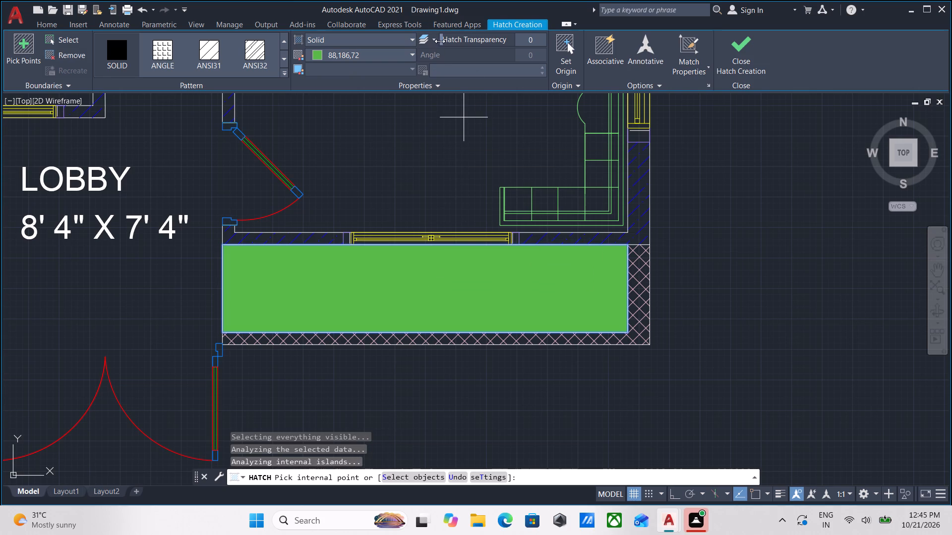
left_click_drag(440, 40, 518, 48)
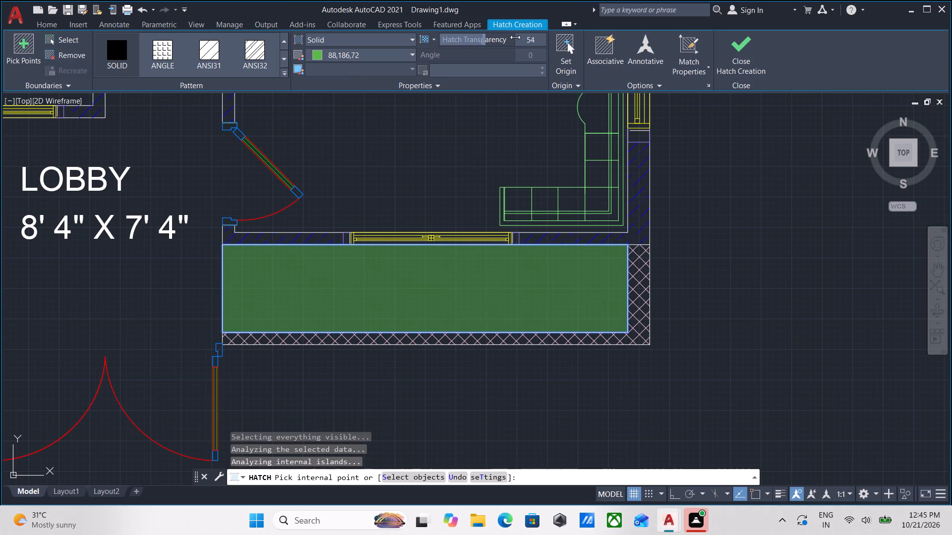
left_click_drag(487, 38, 463, 41)
left_click(728, 43)
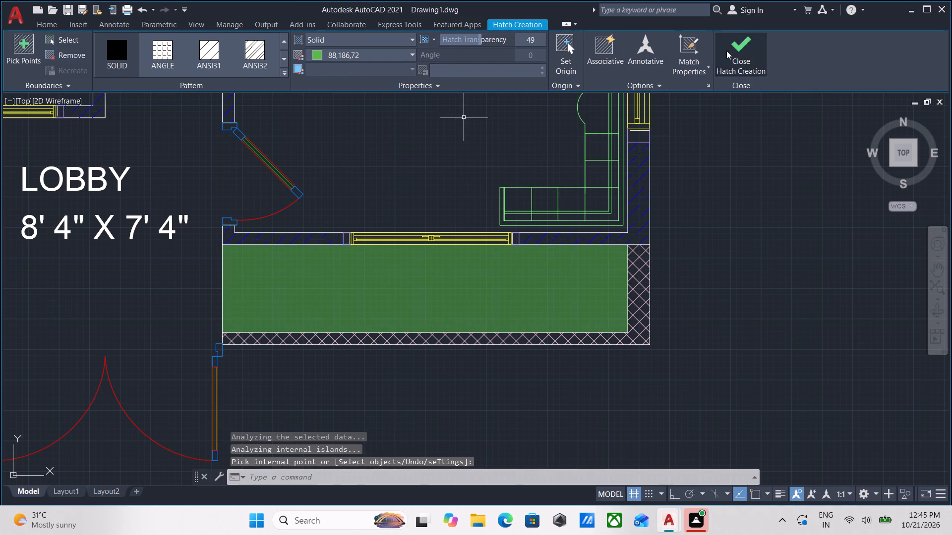
Hatch the strip over its green fill with the CROSS pattern in white (255,255,255) at scale 15.
key("h")
key("Return")
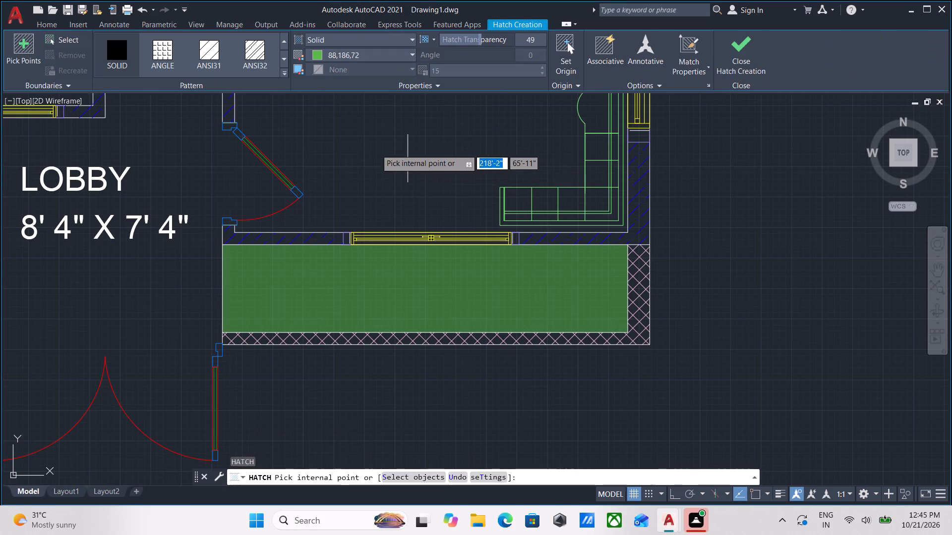
scroll(367, 148, "down", 1)
middle_click_drag(367, 148, 398, 210)
middle_click_drag(379, 168, 451, 275)
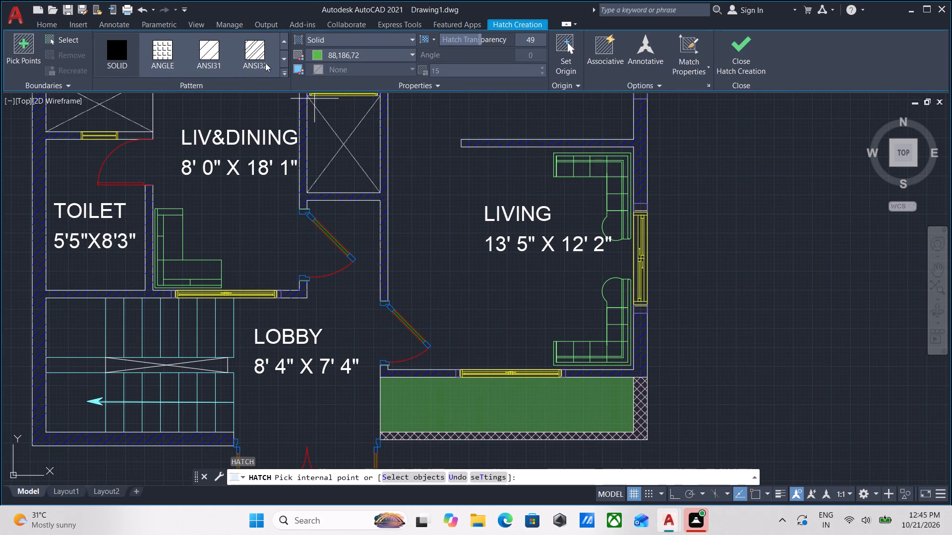
scroll(266, 62, "down", 5)
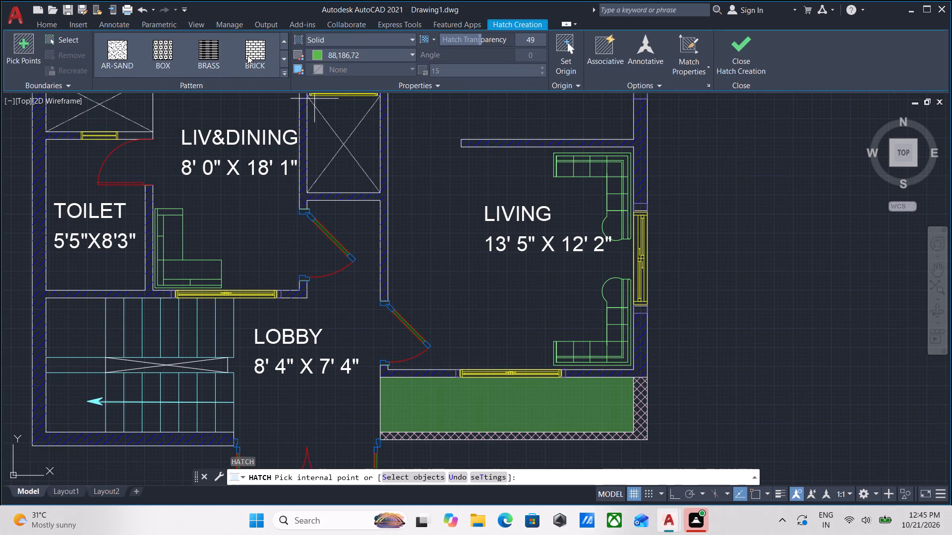
scroll(247, 56, "down", 1)
left_click(251, 53)
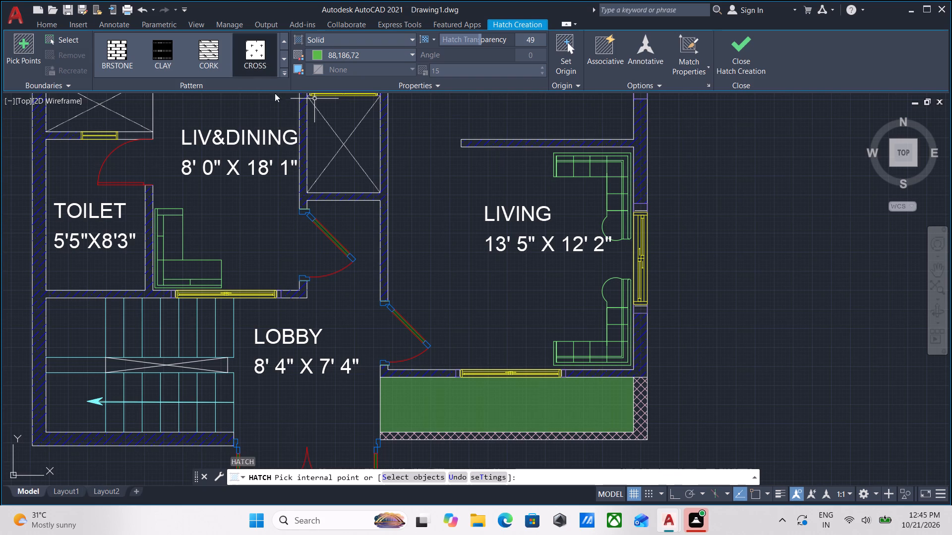
scroll(480, 386, "up", 2)
middle_click_drag(481, 390, 485, 281)
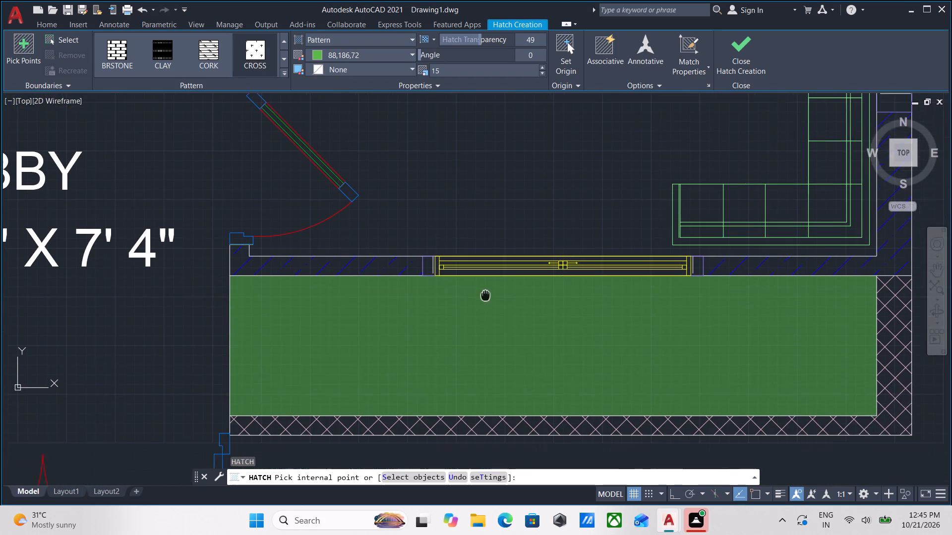
middle_click_drag(485, 281, 487, 240)
left_click(266, 51)
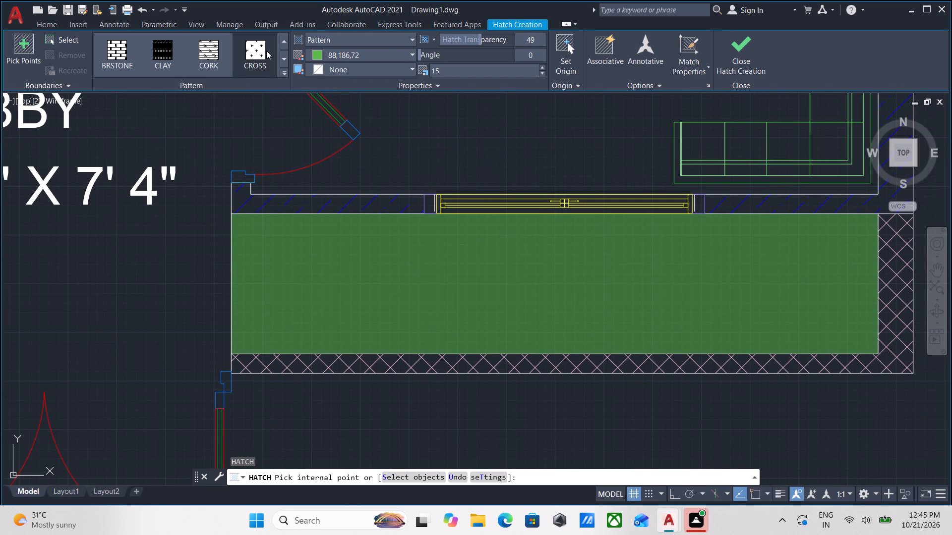
scroll(433, 281, "down", 1)
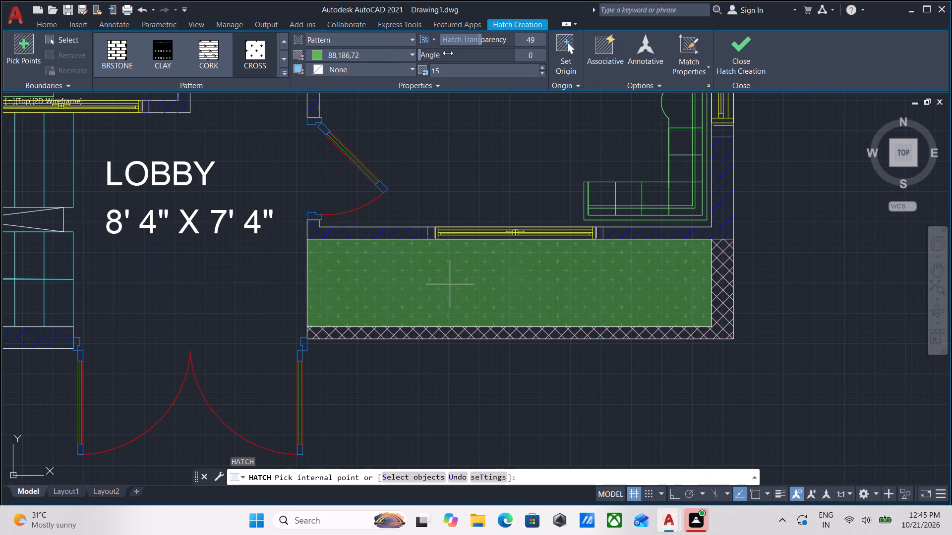
left_click(320, 55)
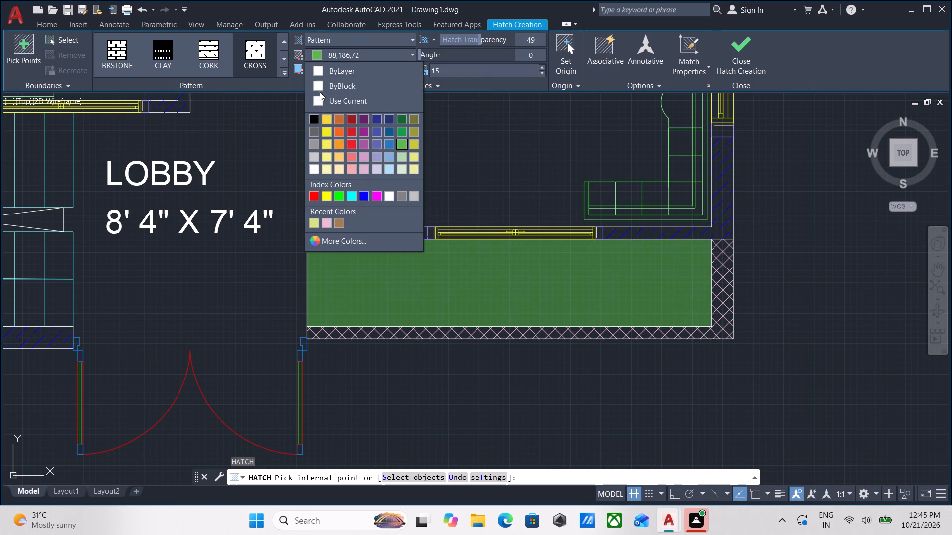
left_click(310, 166)
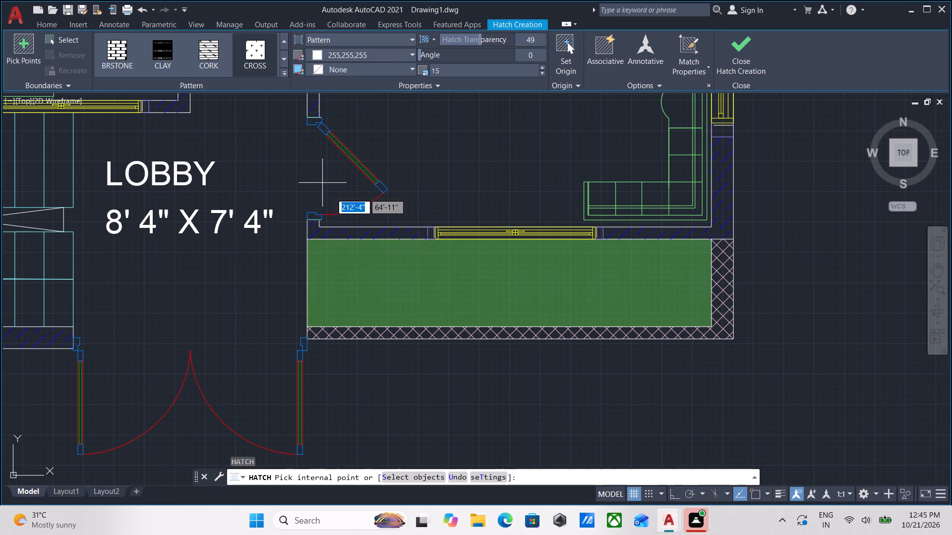
left_click(411, 278)
left_click(750, 62)
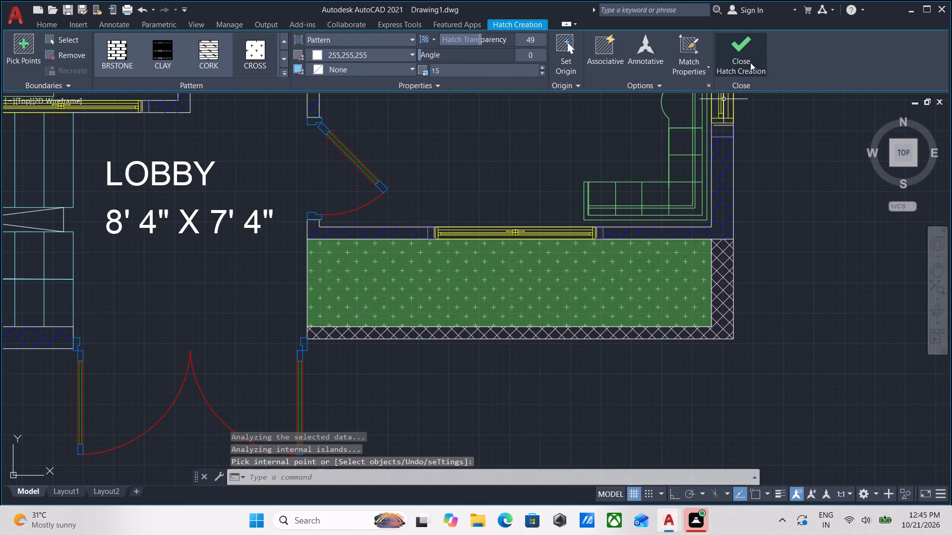
Change the colour of the strip's cross hatch to black (0,0,0).
scroll(527, 250, "down", 2)
middle_click_drag(526, 250, 520, 273)
scroll(512, 313, "up", 3)
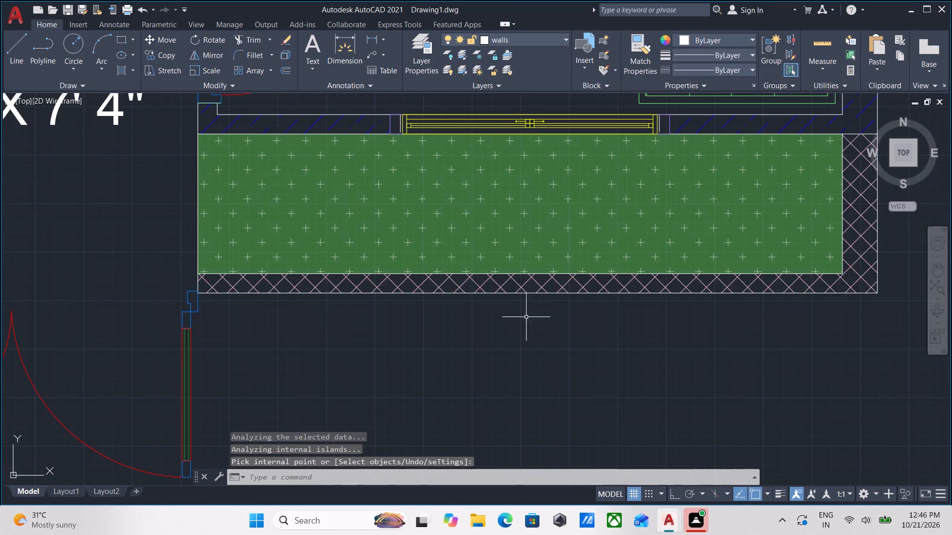
scroll(559, 318, "down", 2)
middle_click_drag(559, 318, 552, 376)
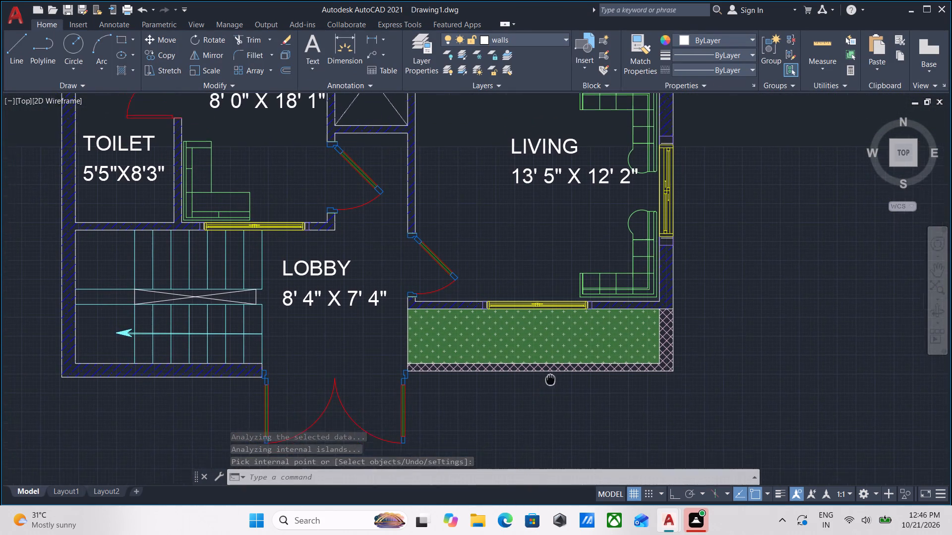
middle_click_drag(552, 376, 589, 319)
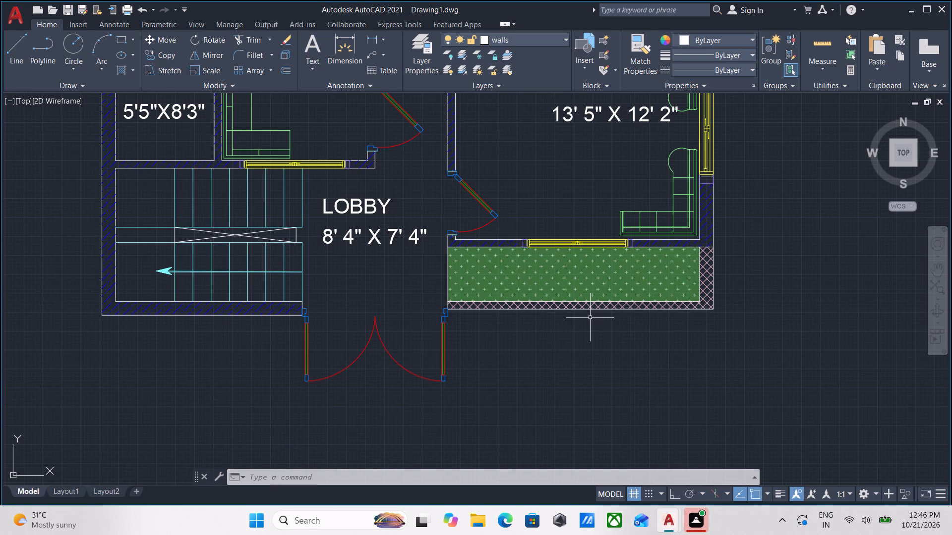
scroll(563, 275, "up", 2)
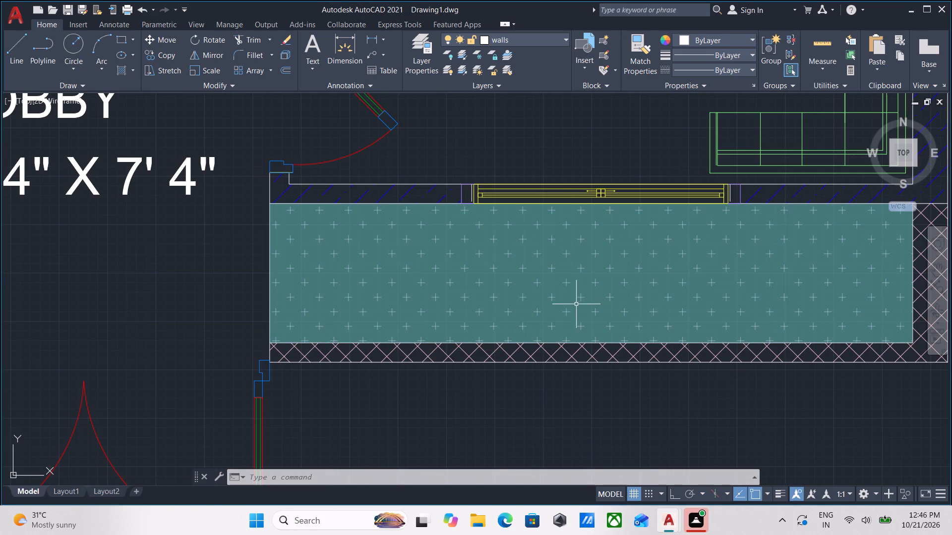
scroll(560, 282, "down", 1)
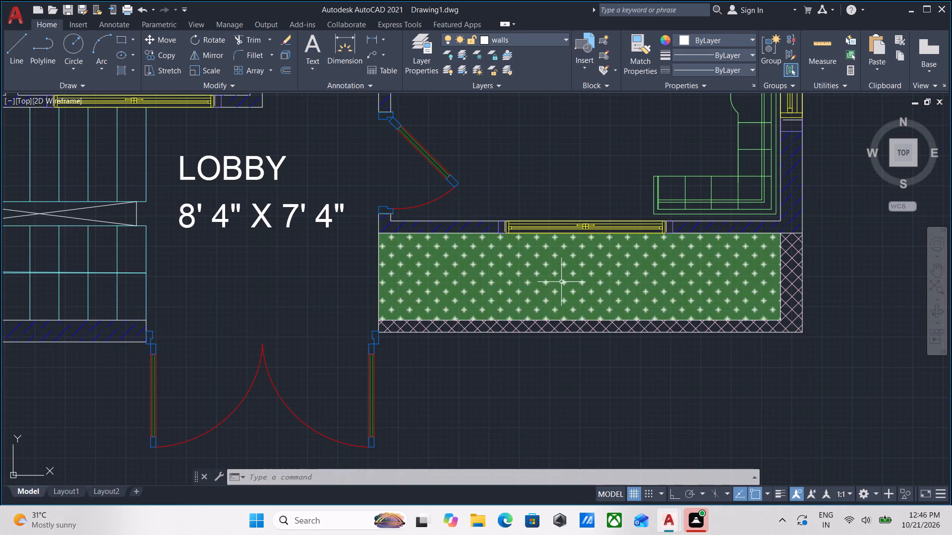
left_click(561, 282)
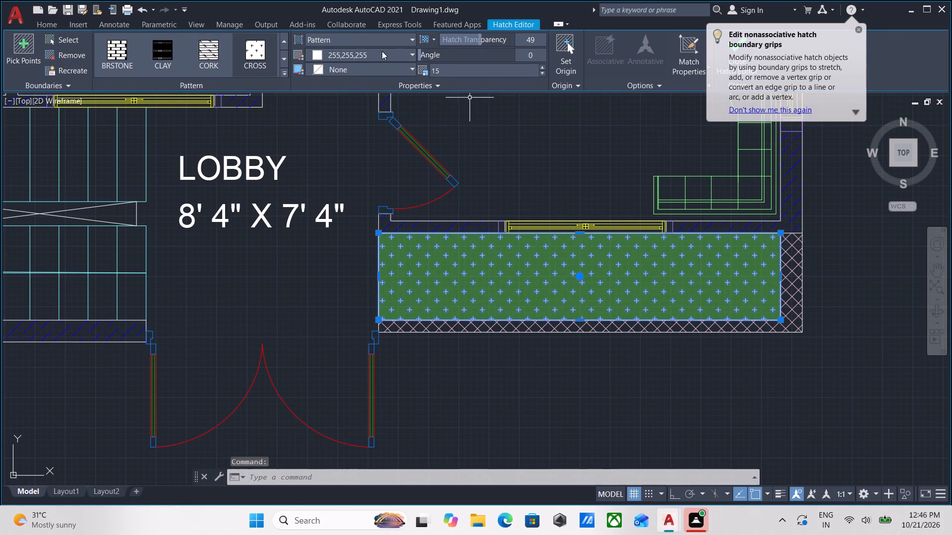
left_click(312, 53)
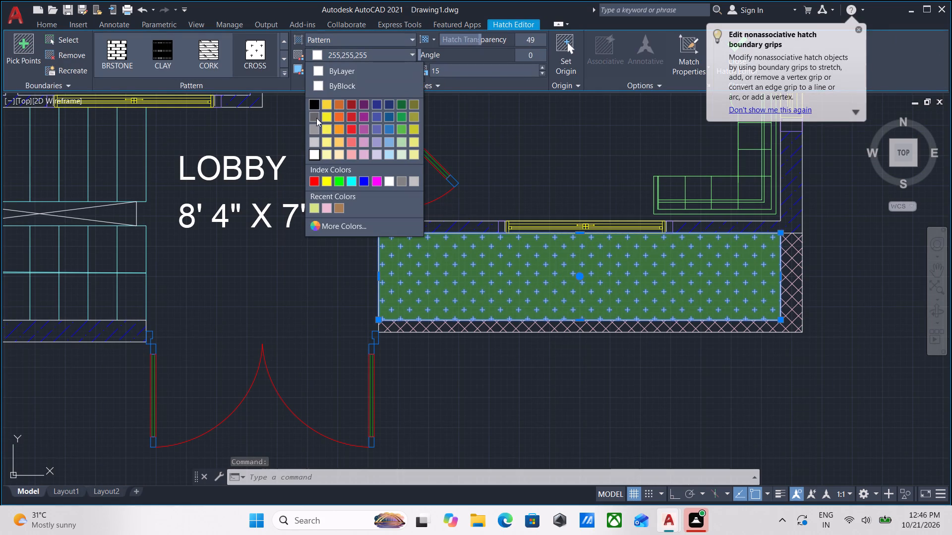
left_click(309, 102)
scroll(487, 213, "down", 3)
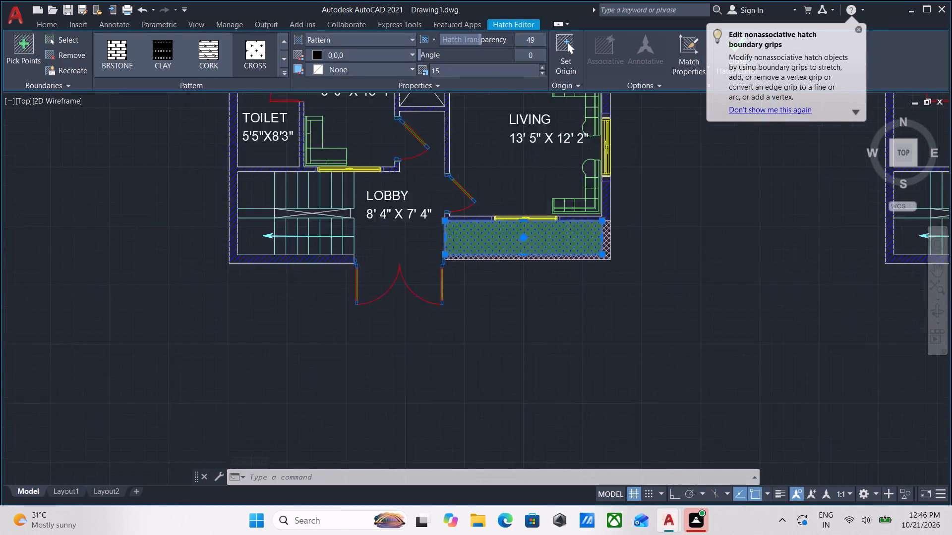
key("Escape")
key("Escape")
Examine the hatched strip south of LIVING, the LOBBY entrance area and the neighbouring floor plan.
scroll(527, 243, "up", 2)
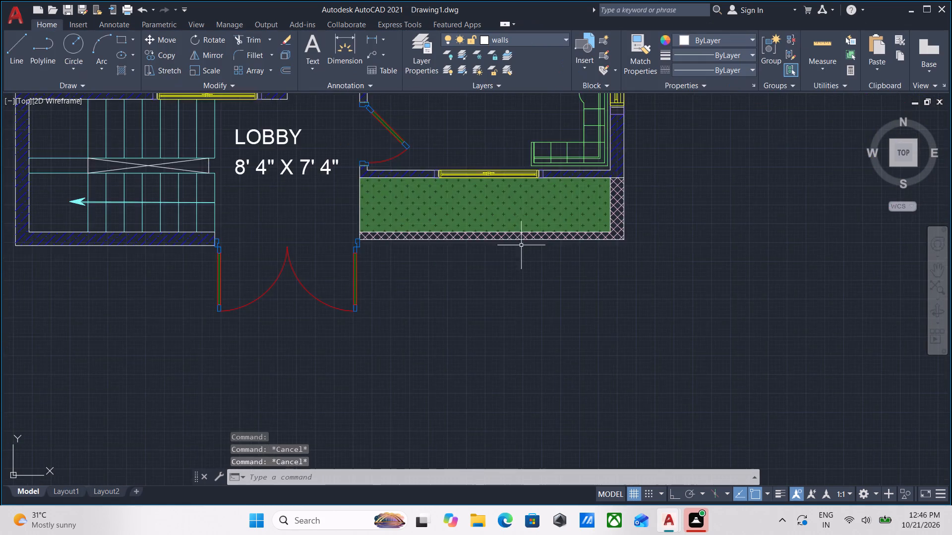
scroll(433, 239, "up", 2)
middle_click_drag(429, 238, 446, 301)
scroll(391, 269, "down", 2)
middle_click_drag(392, 268, 499, 268)
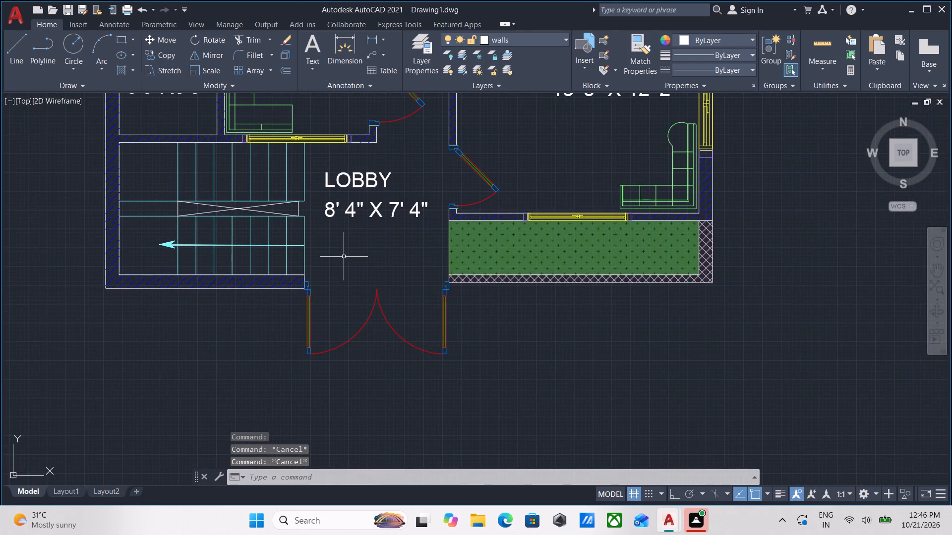
middle_click_drag(342, 257, 425, 276)
scroll(425, 276, "down", 1)
middle_click_drag(425, 276, 307, 306)
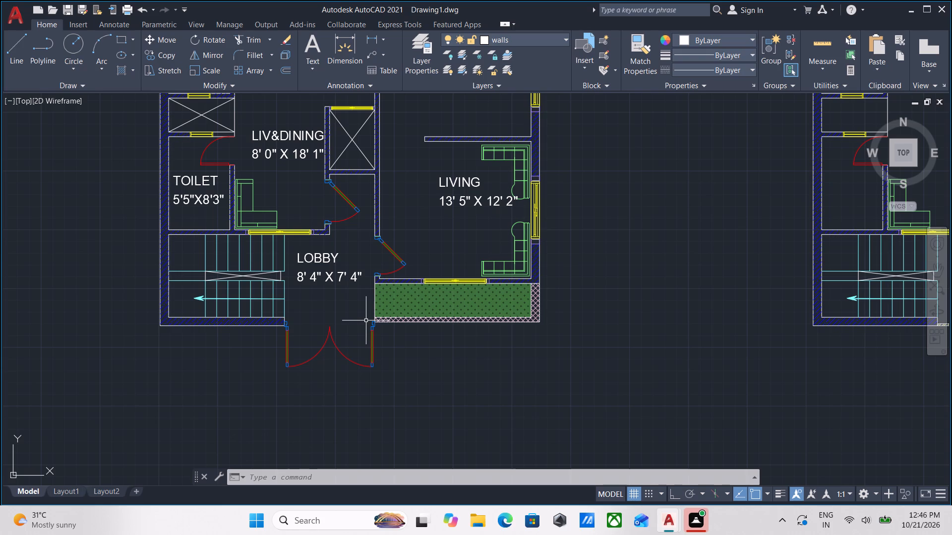
scroll(405, 335, "down", 1)
middle_click_drag(530, 324, 434, 326)
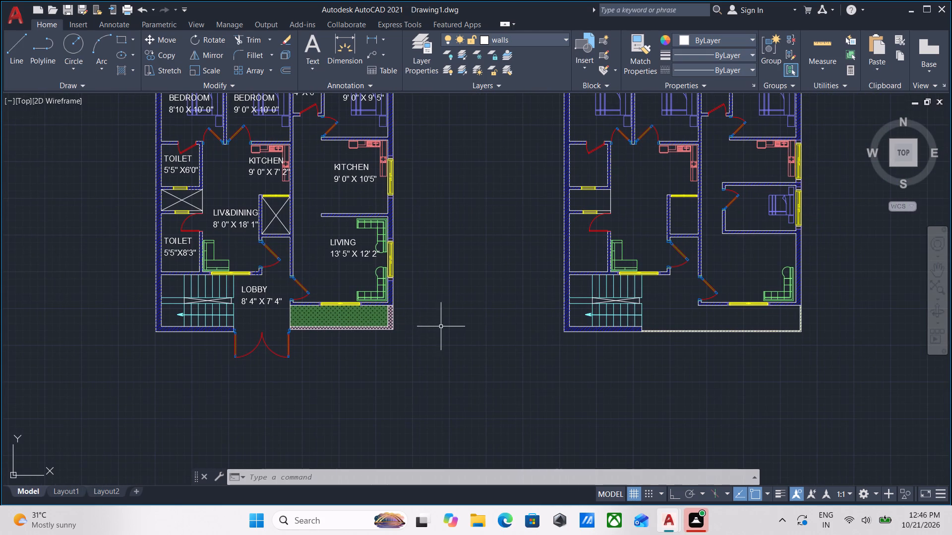
middle_click_drag(461, 327, 473, 354)
scroll(344, 352, "up", 3)
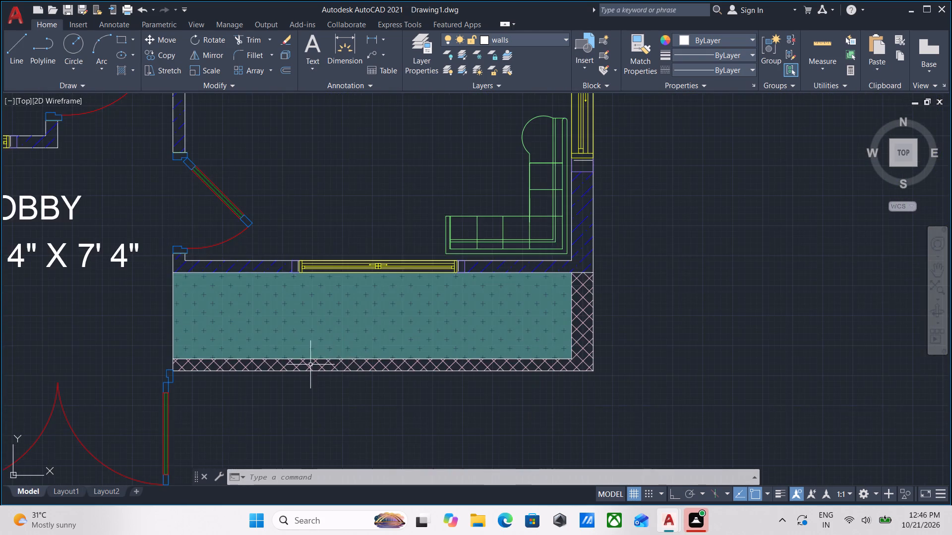
scroll(297, 364, "down", 1)
middle_click_drag(297, 364, 447, 332)
scroll(325, 317, "up", 2)
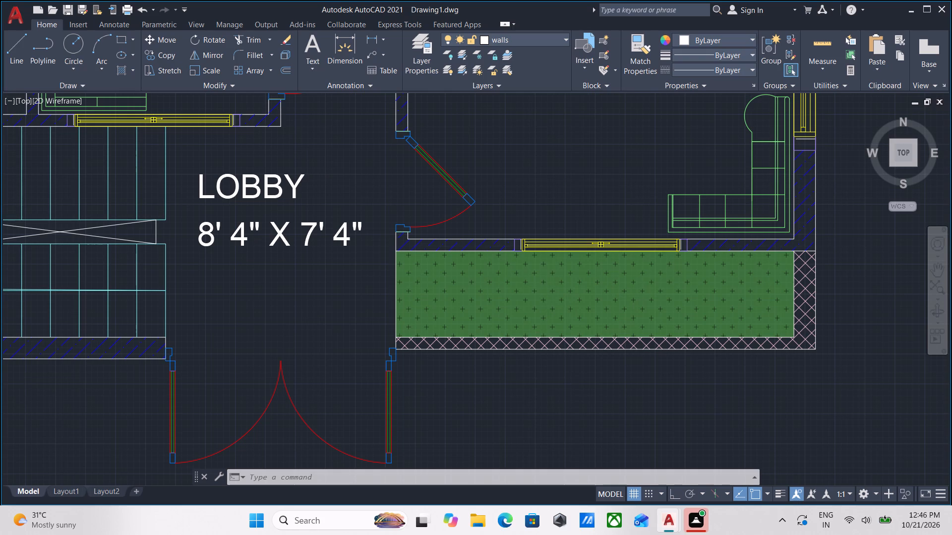
Examine the labelled floor plan with its hatched strip and compare it with the unlabelled plan east of it.
scroll(356, 317, "down", 2)
middle_click_drag(377, 317, 463, 315)
scroll(441, 315, "down", 2)
middle_click_drag(441, 315, 447, 356)
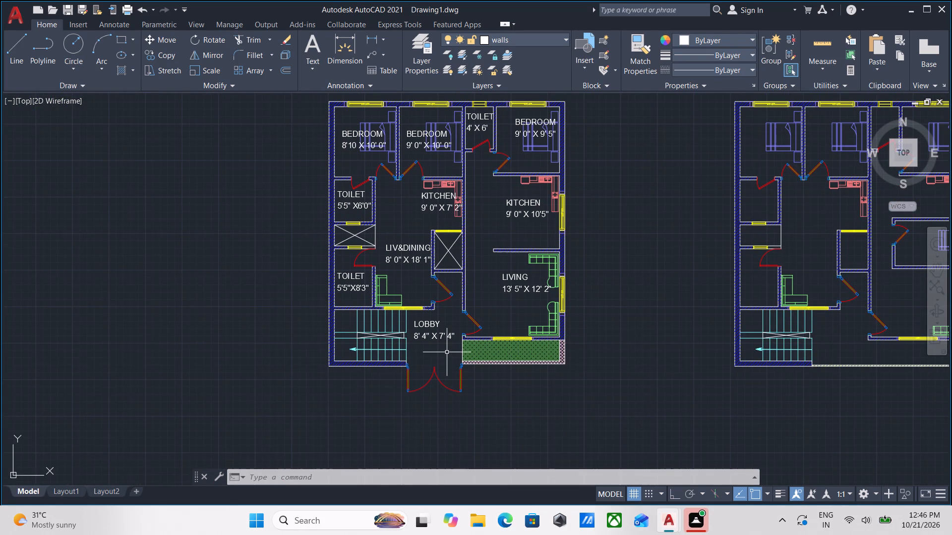
scroll(541, 266, "down", 1)
scroll(541, 260, "up", 2)
scroll(426, 302, "up", 1)
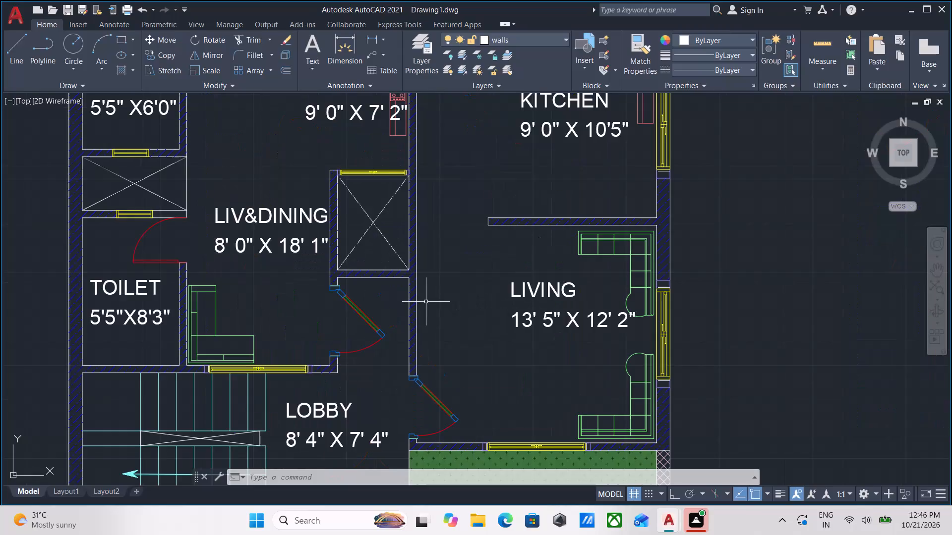
scroll(426, 302, "down", 1)
middle_click_drag(426, 301, 417, 270)
scroll(417, 270, "down", 1)
middle_click_drag(417, 270, 335, 290)
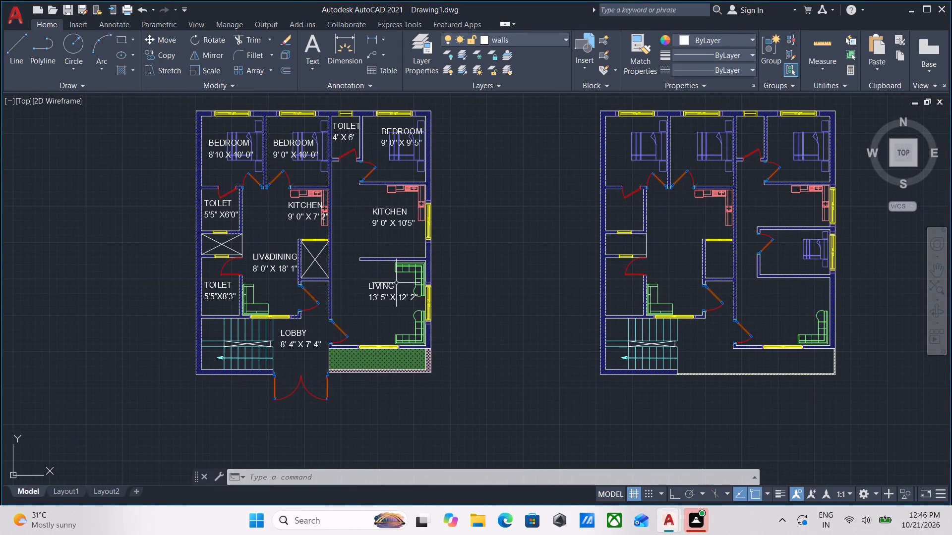
scroll(396, 283, "down", 1)
scroll(396, 283, "up", 2)
middle_click_drag(351, 279, 484, 277)
scroll(477, 279, "down", 1)
middle_click_drag(477, 279, 513, 275)
scroll(430, 280, "up", 2)
scroll(430, 280, "down", 1)
middle_click_drag(430, 280, 443, 264)
middle_click_drag(443, 264, 434, 227)
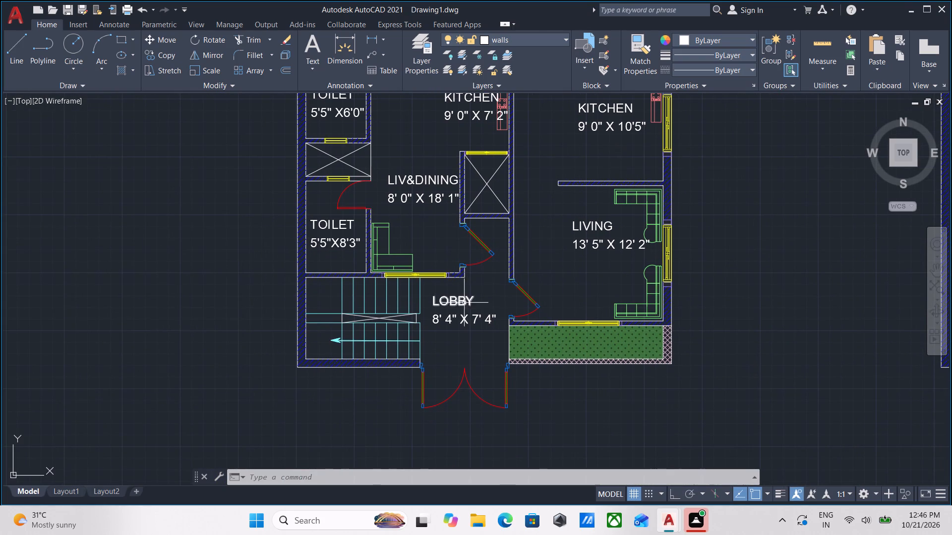
middle_click_drag(463, 303, 445, 352)
scroll(240, 254, "down", 1)
middle_click_drag(240, 254, 268, 318)
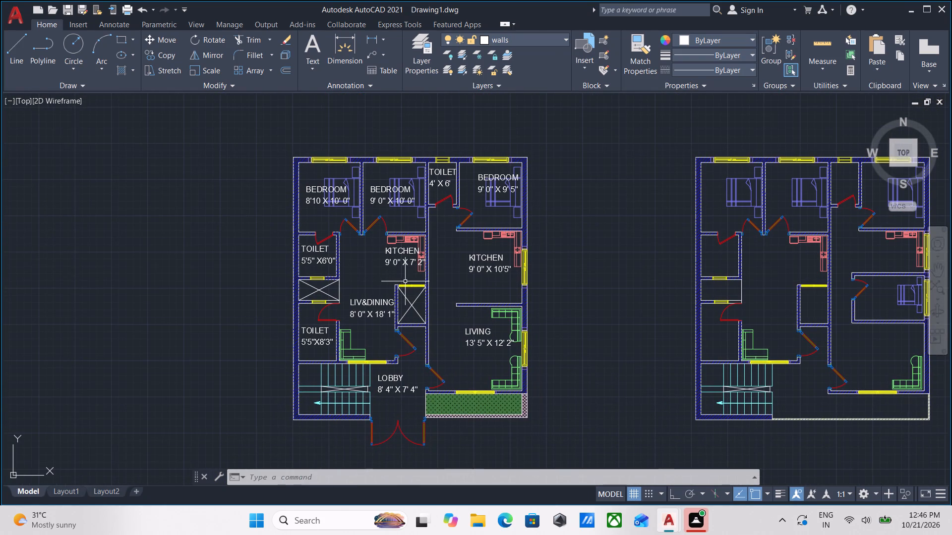
Select all similar room labels and copy them to the unlabelled eastern plan, matching the inner north-west wall corners with Ortho on.
scroll(366, 292, "up", 3)
left_click(360, 296)
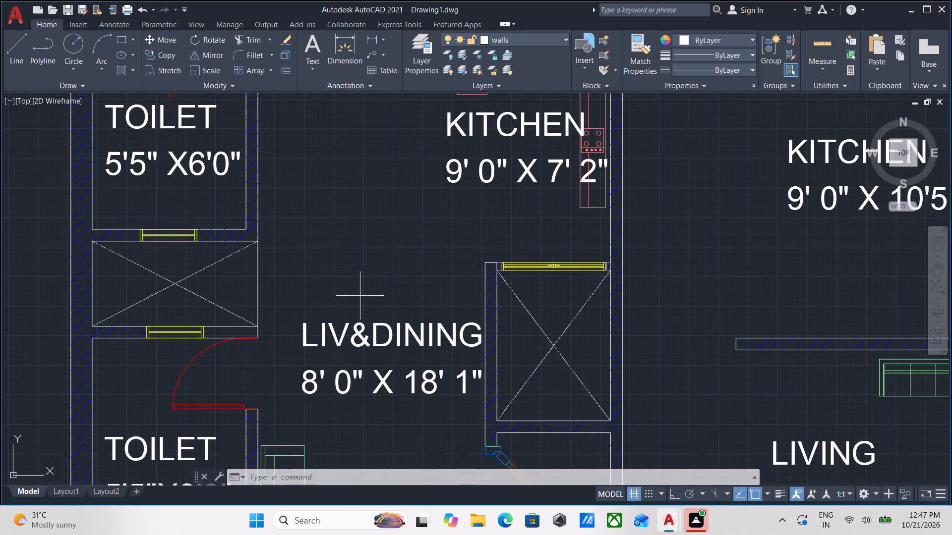
left_click(324, 364)
scroll(324, 364, "down", 5)
middle_click_drag(333, 360, 439, 335)
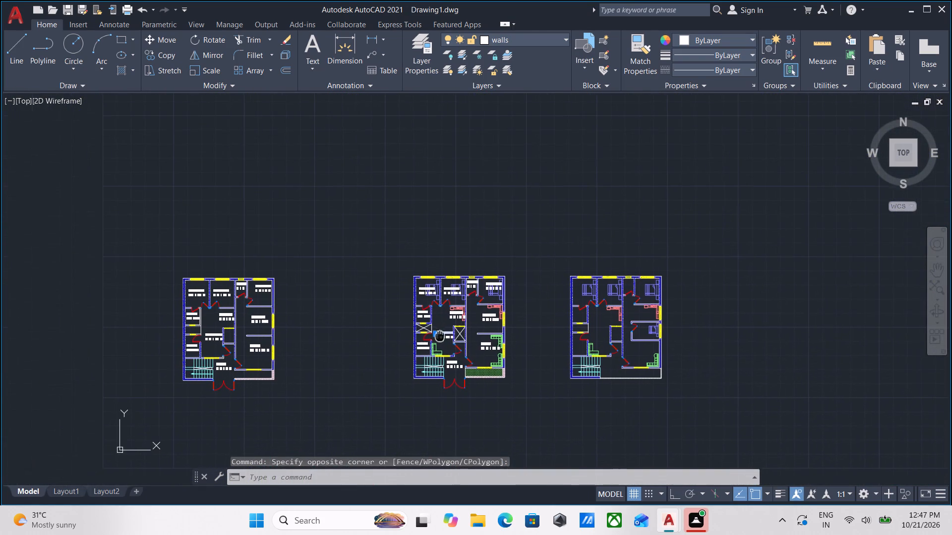
right_click(440, 334)
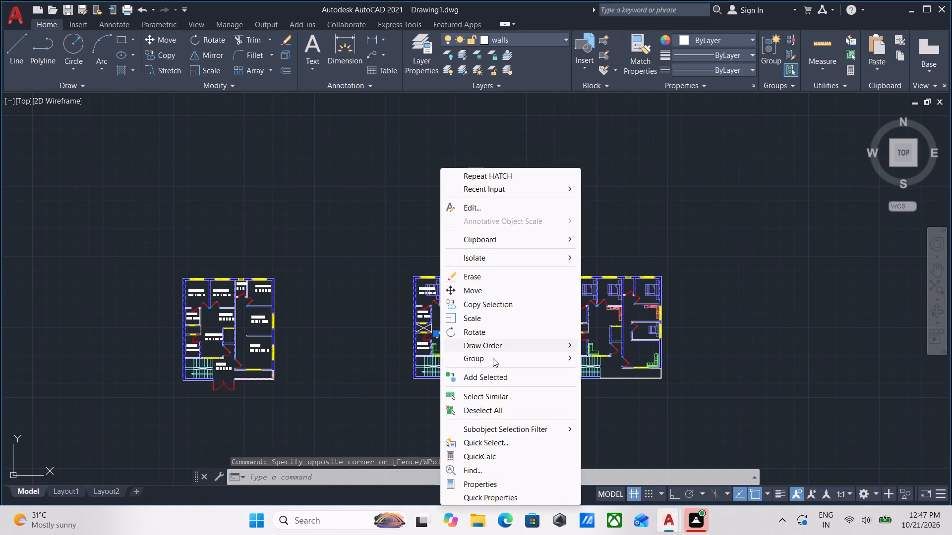
left_click(497, 396)
scroll(474, 319, "up", 3)
middle_click_drag(447, 316, 445, 378)
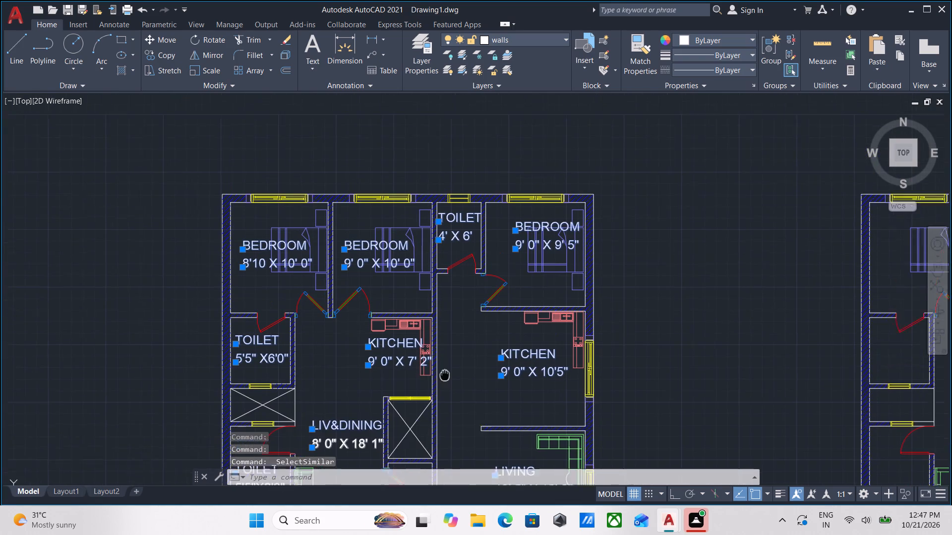
middle_click_drag(445, 378, 445, 379)
type("CO")
key("Return")
scroll(234, 222, "up", 1)
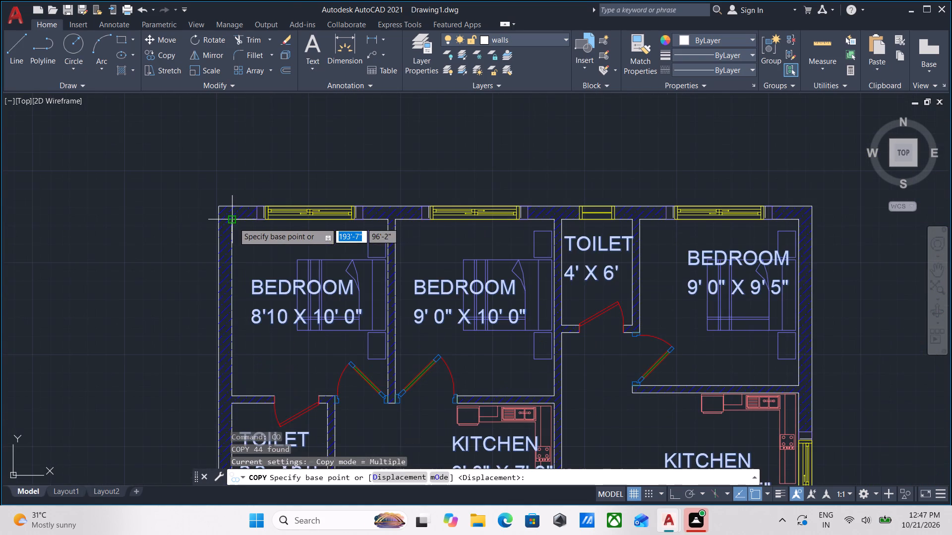
left_click(234, 222)
middle_click_drag(432, 240, 193, 210)
key("F8")
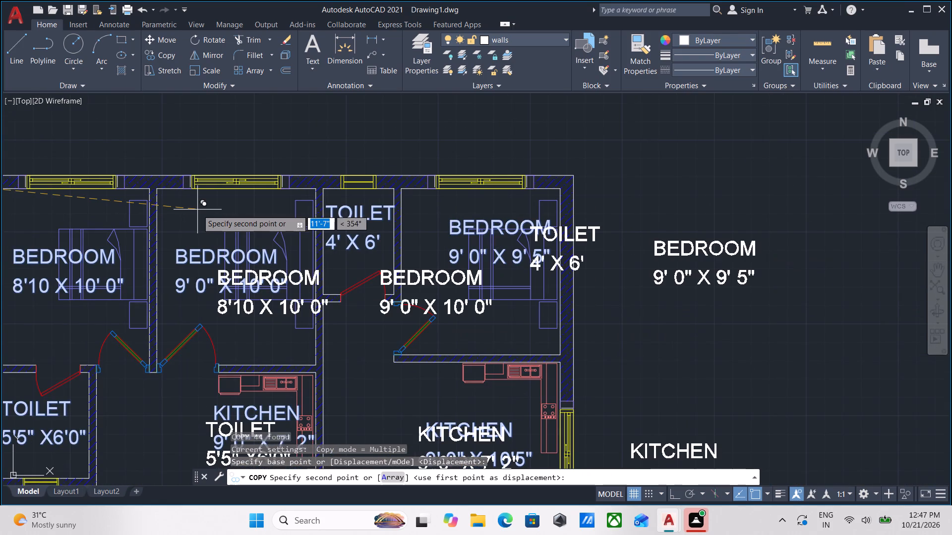
scroll(290, 198, "down", 2)
middle_click_drag(290, 198, 49, 194)
scroll(297, 195, "up", 1)
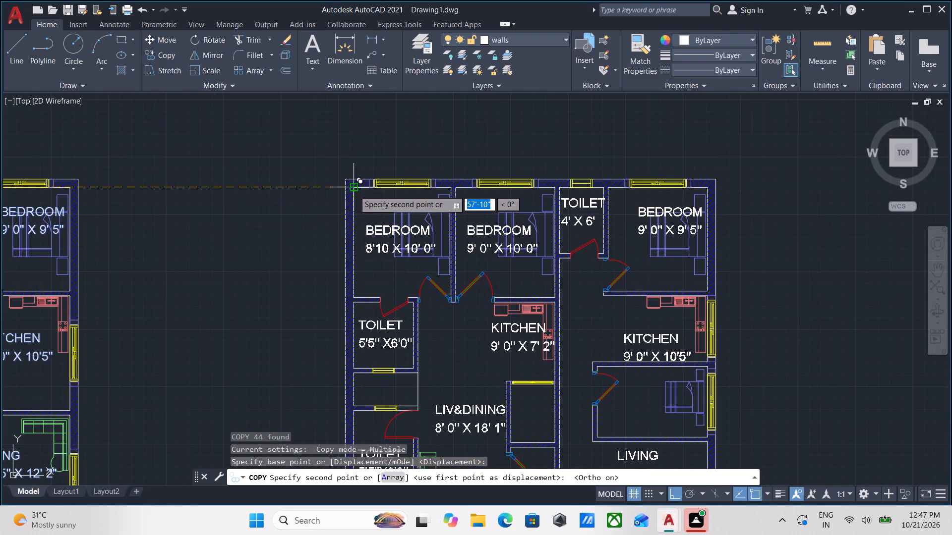
left_click(355, 190)
key("Escape")
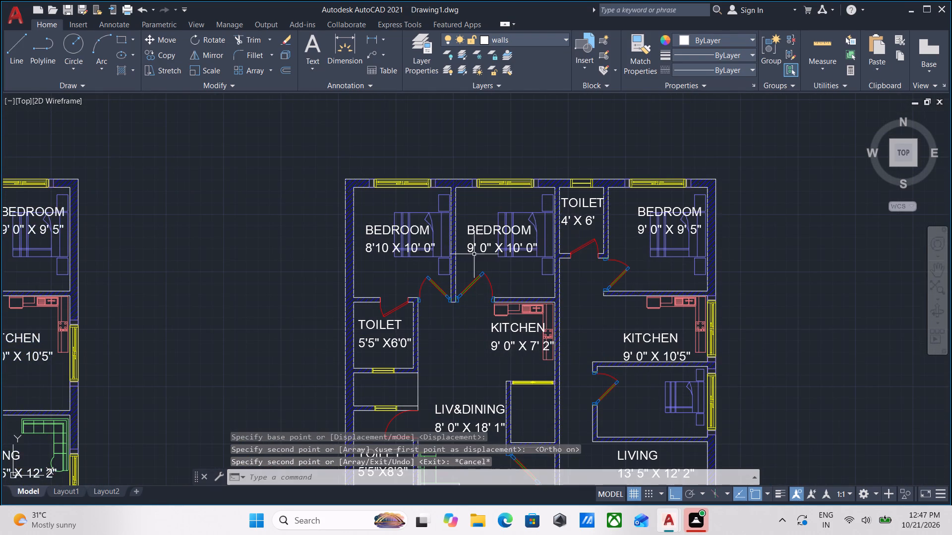
Examine the copied room labels in the eastern plan, down to the LOBBY and the strip south of LIVING.
middle_click_drag(496, 272, 467, 179)
middle_click_drag(501, 257, 487, 196)
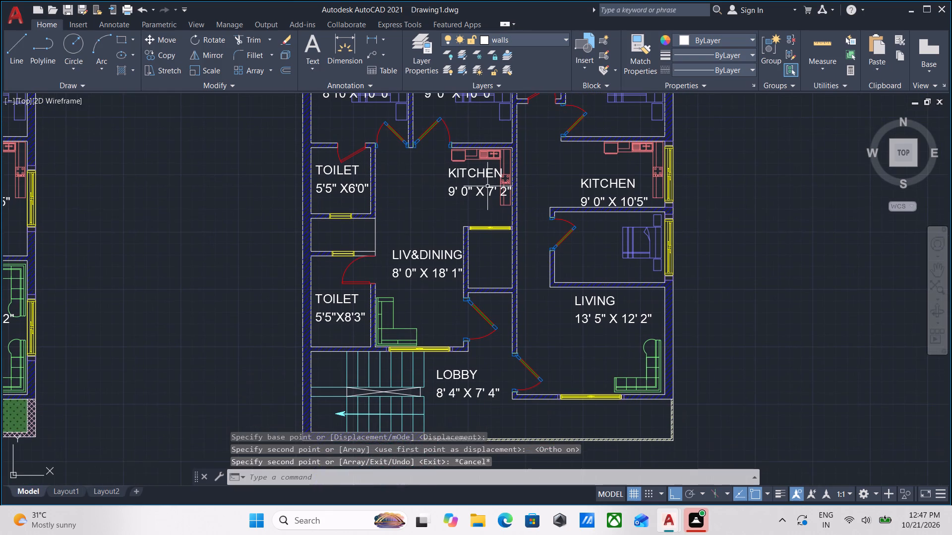
middle_click_drag(560, 335, 546, 222)
scroll(528, 327, "up", 1)
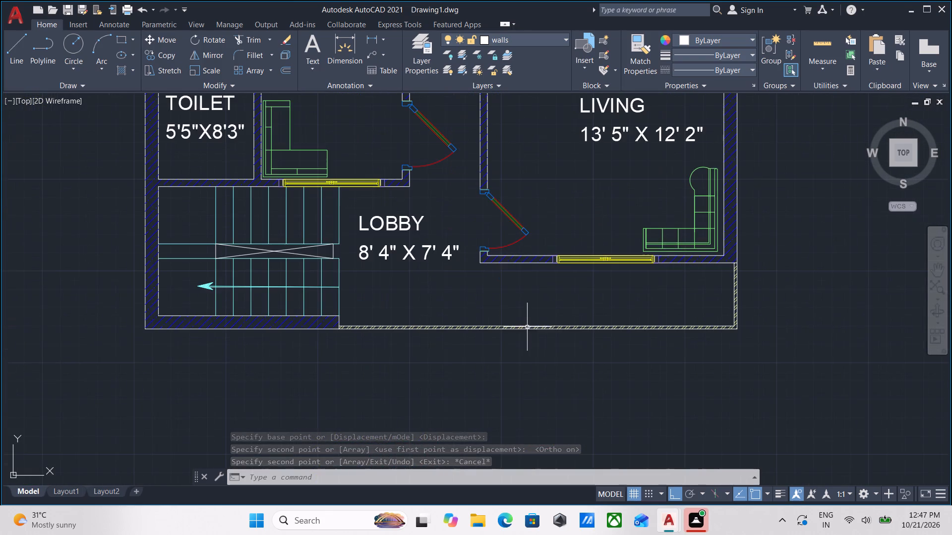
middle_click_drag(509, 317, 509, 346)
scroll(509, 346, "down", 1)
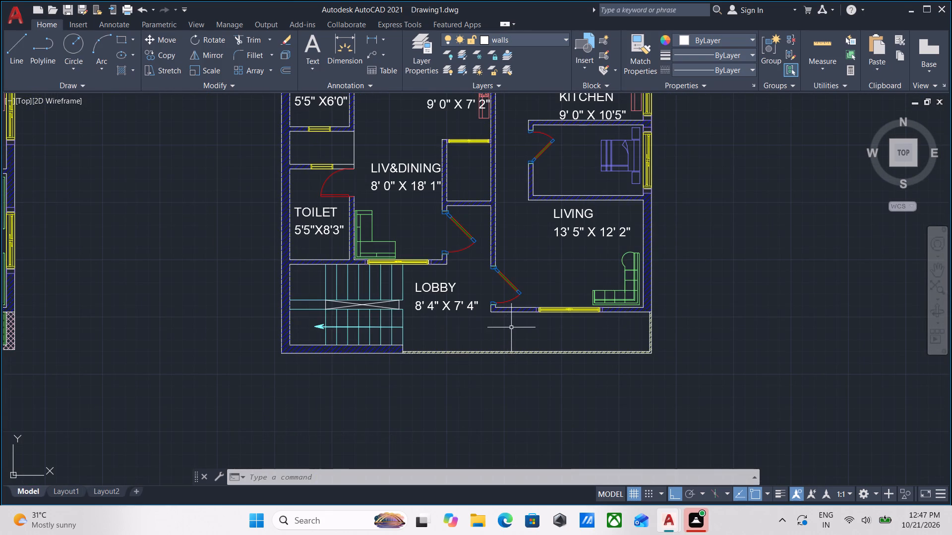
scroll(511, 325, "up", 1)
scroll(418, 264, "up", 1)
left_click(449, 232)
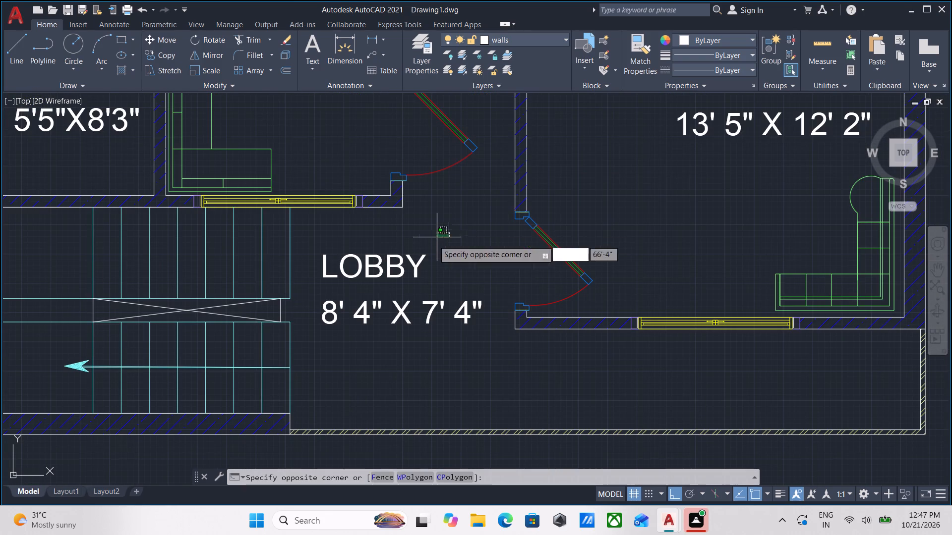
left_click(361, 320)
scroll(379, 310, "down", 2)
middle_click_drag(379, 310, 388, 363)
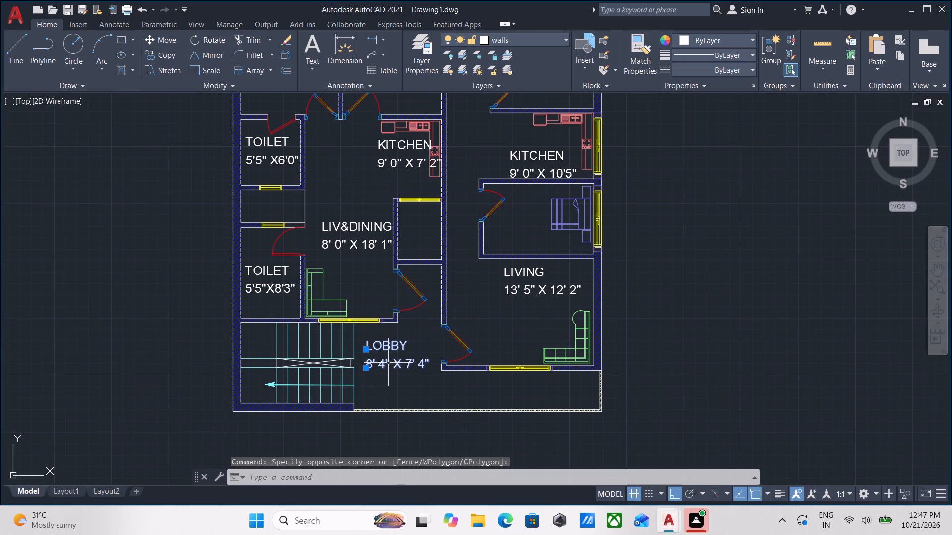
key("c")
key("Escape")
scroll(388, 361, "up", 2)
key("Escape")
Copy only the LOBBY name label into the open strip south of LIVING in the eastern plan, with Ortho off.
left_click(415, 347)
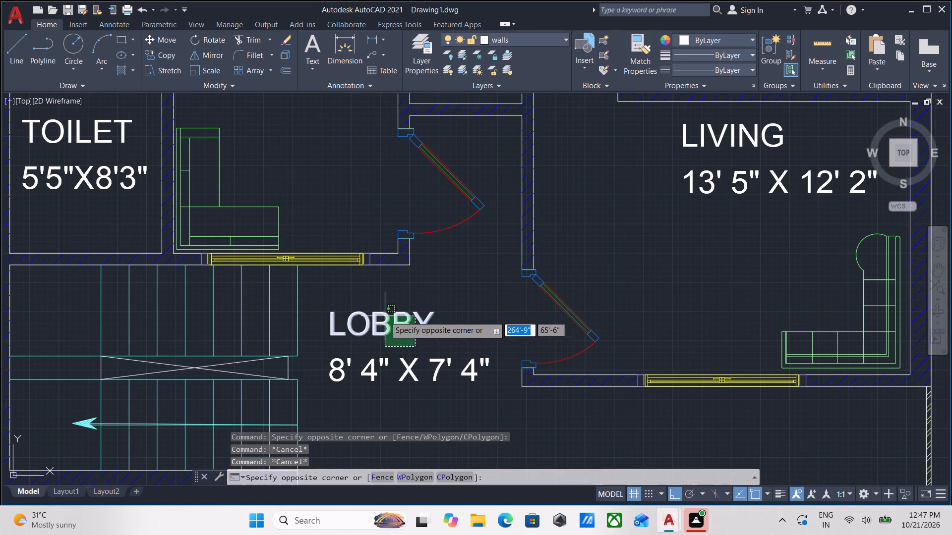
left_click(385, 316)
type("CO")
key("Return")
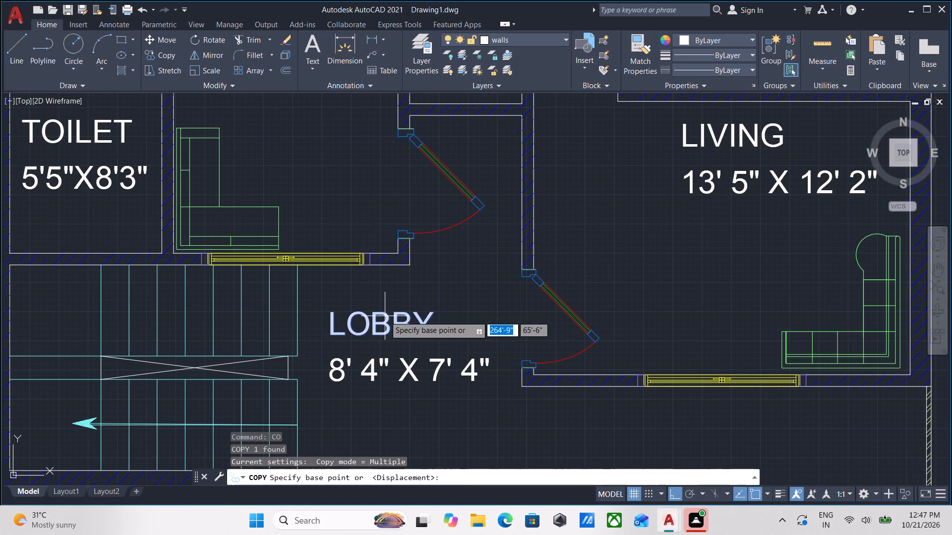
left_click(331, 322)
middle_click_drag(511, 398, 476, 358)
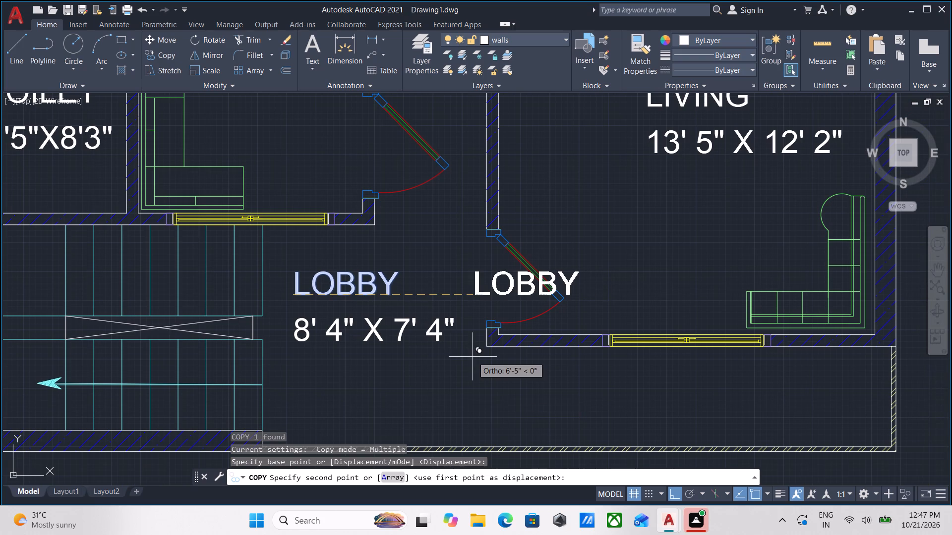
key("F8")
scroll(500, 370, "down", 2)
middle_click_drag(502, 370, 493, 314)
scroll(520, 316, "up", 2)
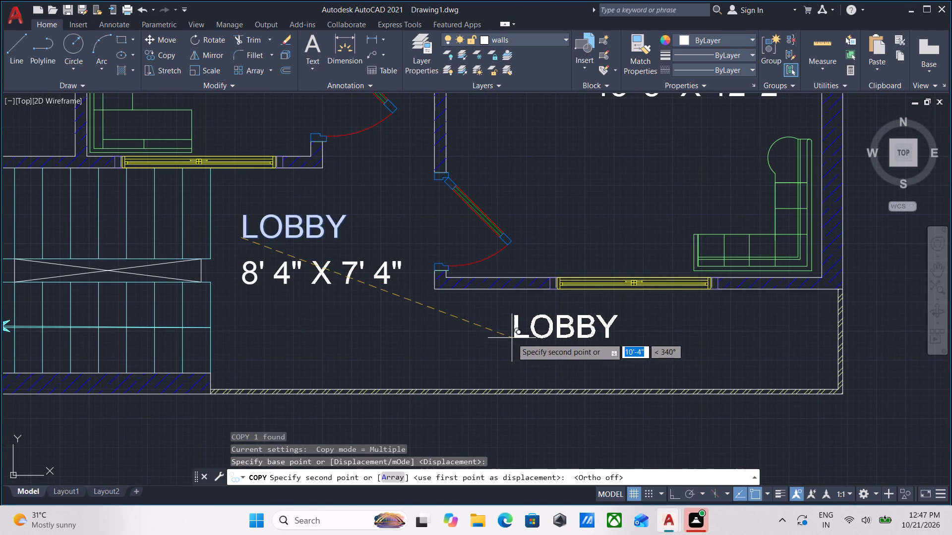
left_click(510, 350)
key("Escape")
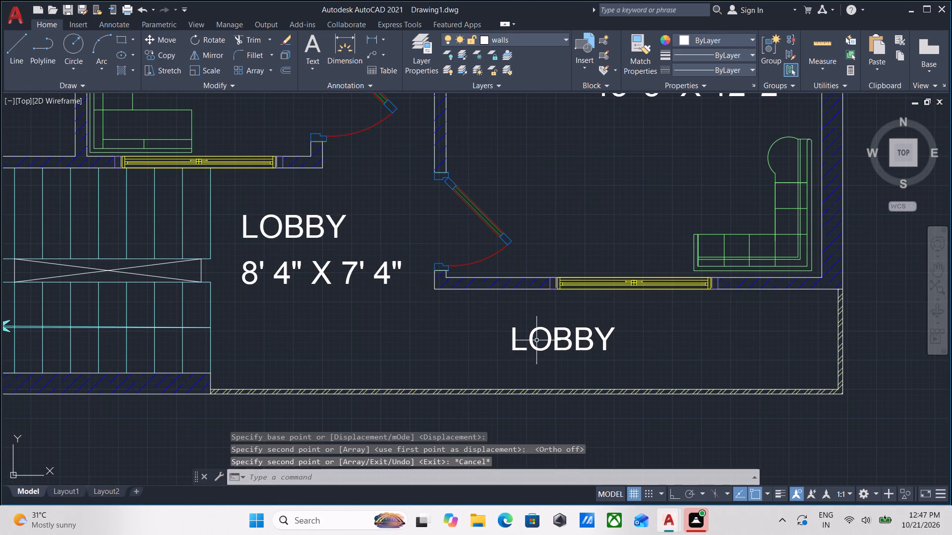
Change the copied label's text in the strip south of LIVING to BALCONY.
double_click(515, 339)
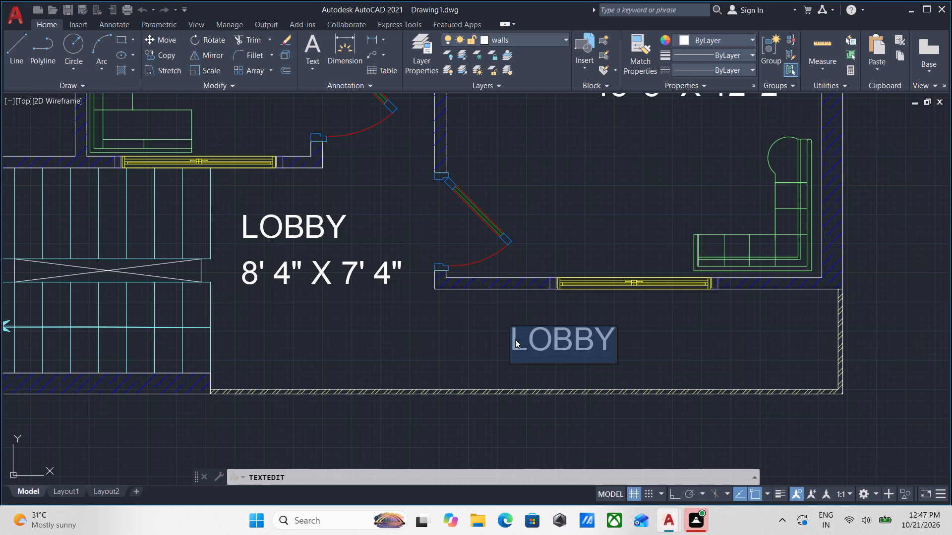
type("BA")
key("l")
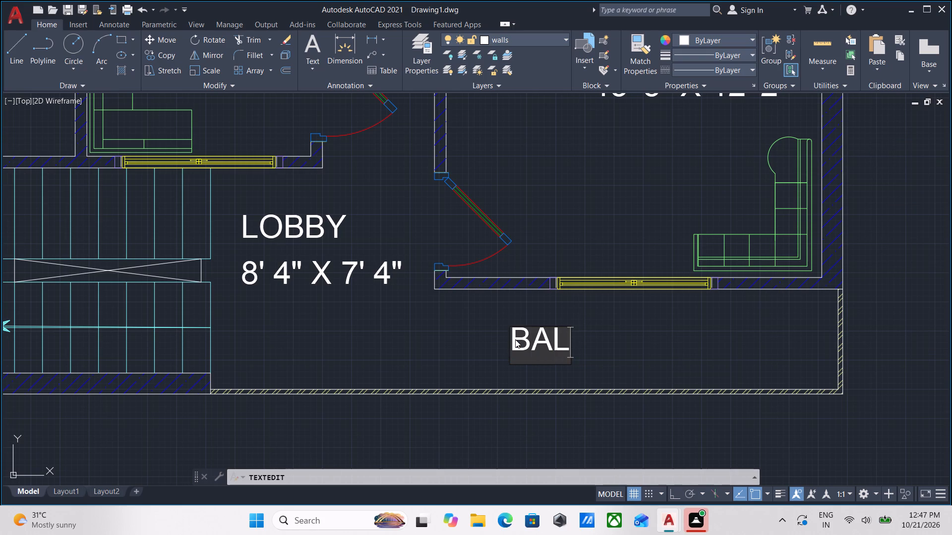
type("CONY")
key("space")
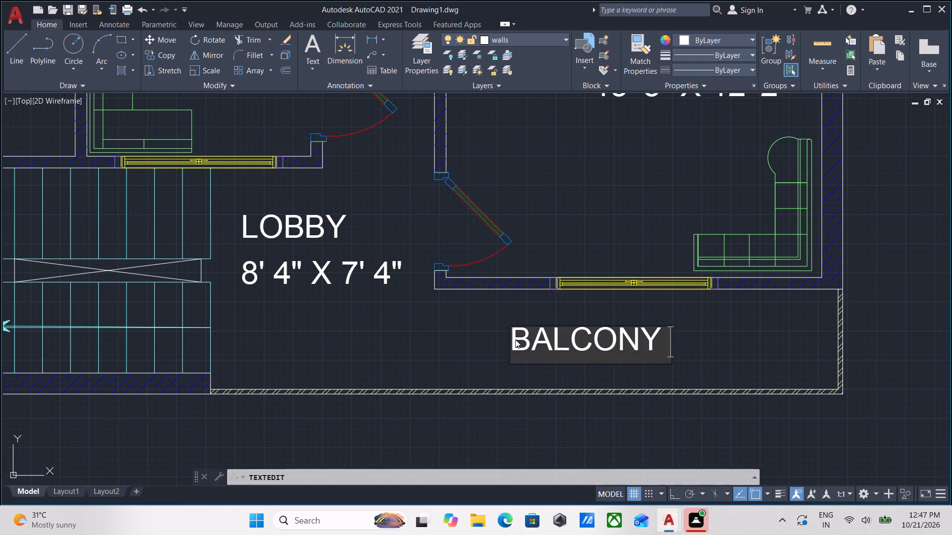
type("3")
key("space")
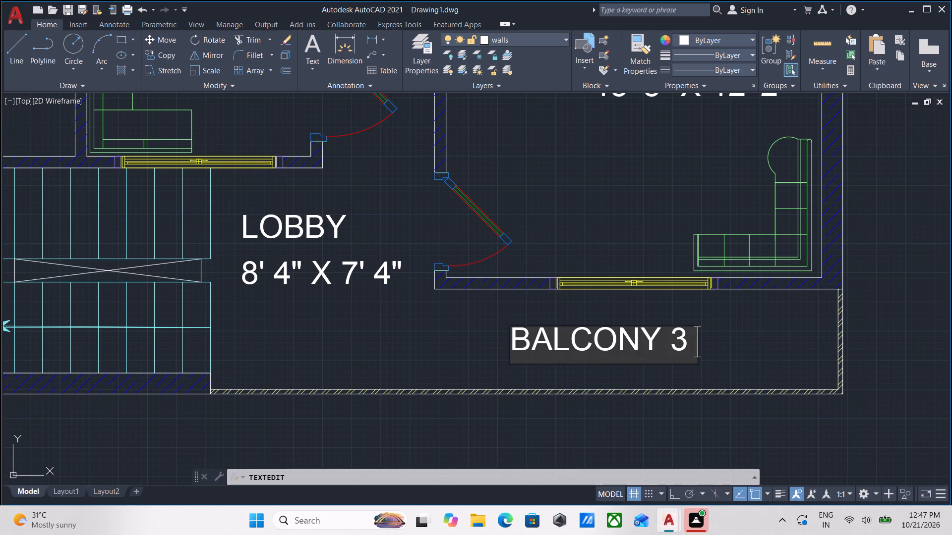
key("m")
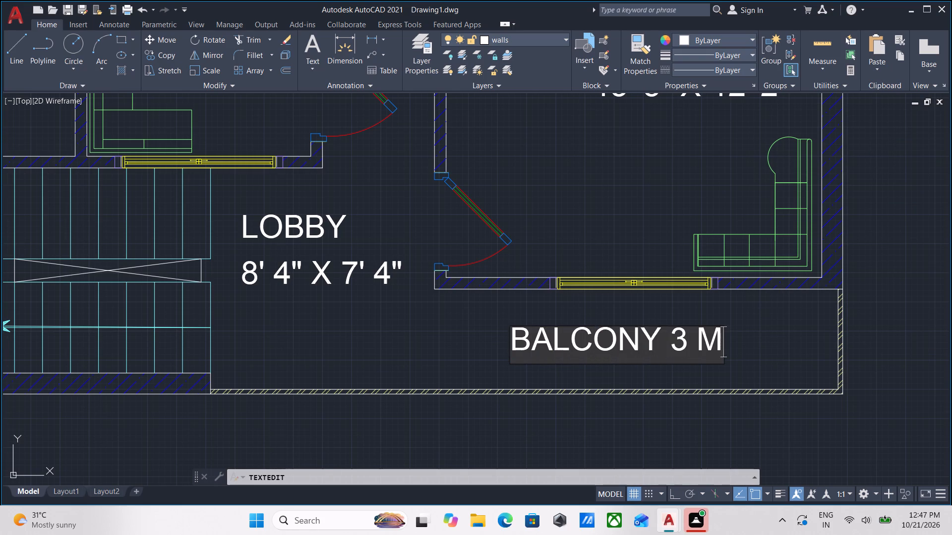
key("BackSpace")
key("BackSpace")
key("BackSpace")
key("Return")
key("Return")
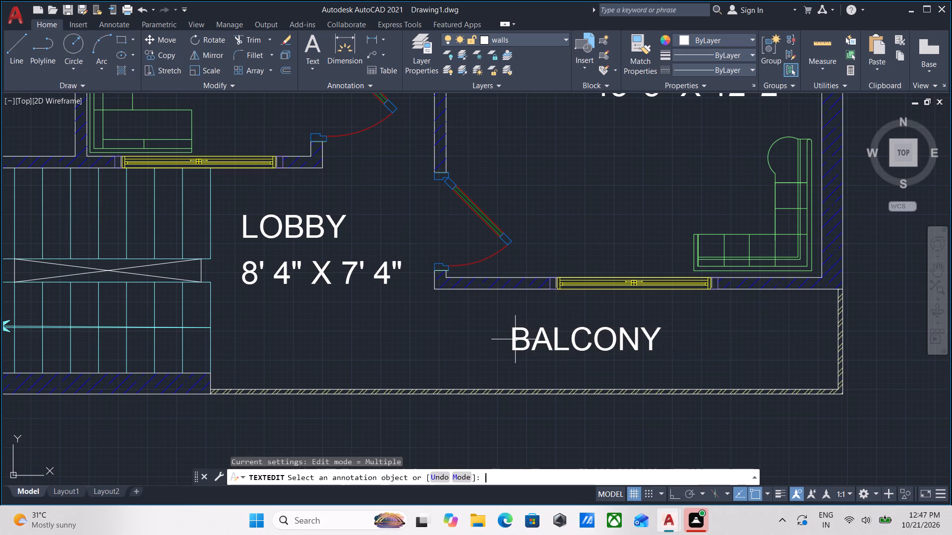
Move the BALCONY label slightly north, closer to the window wall of LIVING.
scroll(533, 349, "up", 1)
left_click(579, 372)
left_click(550, 328)
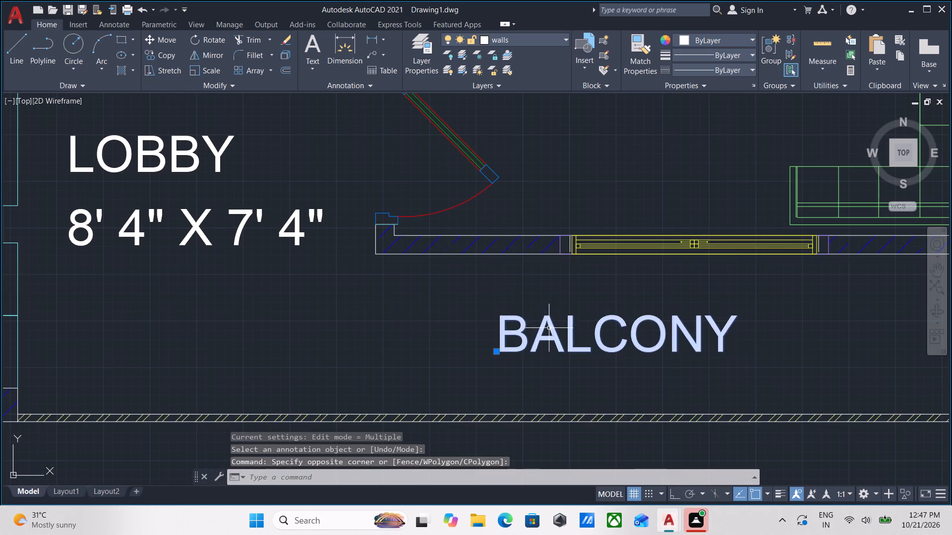
left_click(497, 350)
left_click(496, 318)
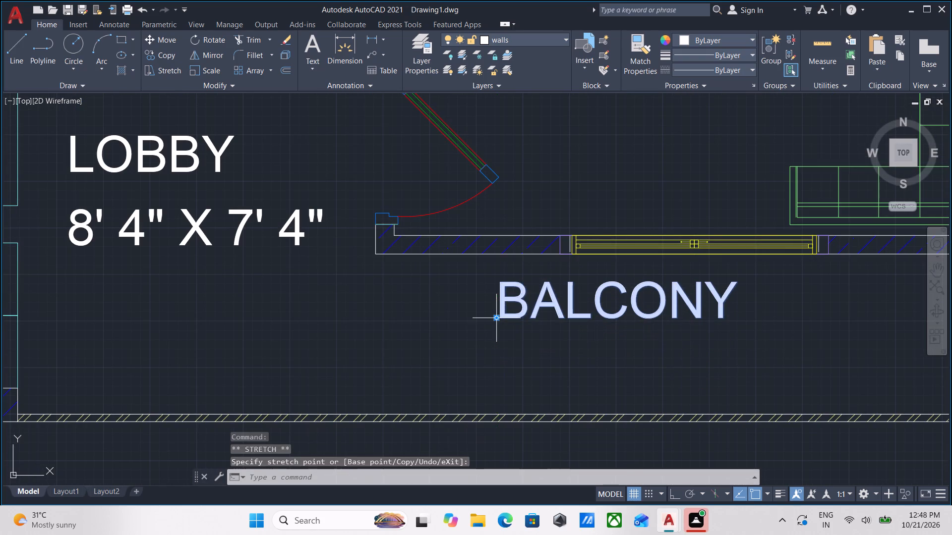
scroll(519, 326, "down", 2)
key("Escape")
Copy the BALCONY label about 1'-5" straight south of itself in the eastern plan, with Ortho on.
scroll(559, 321, "up", 2)
left_click_drag(603, 347, 599, 341)
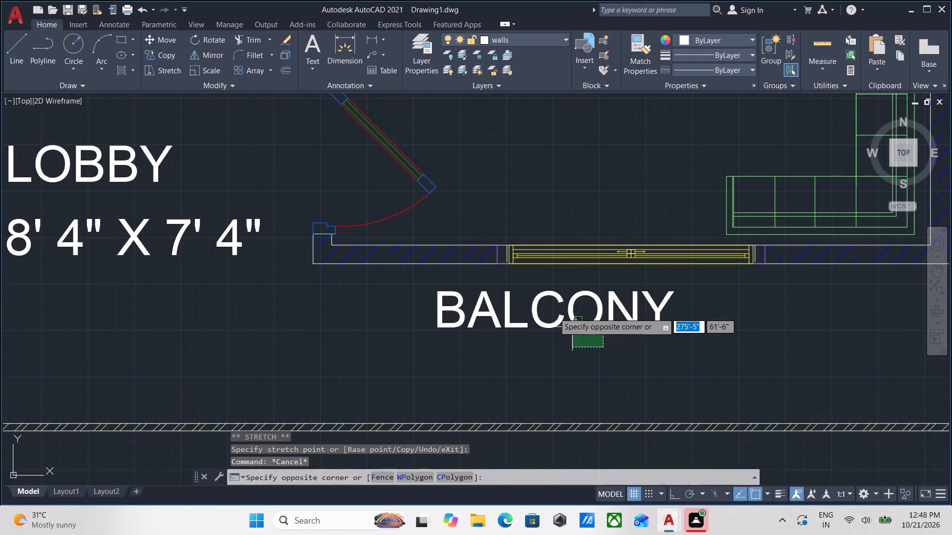
left_click(550, 308)
type("CO")
key("Return")
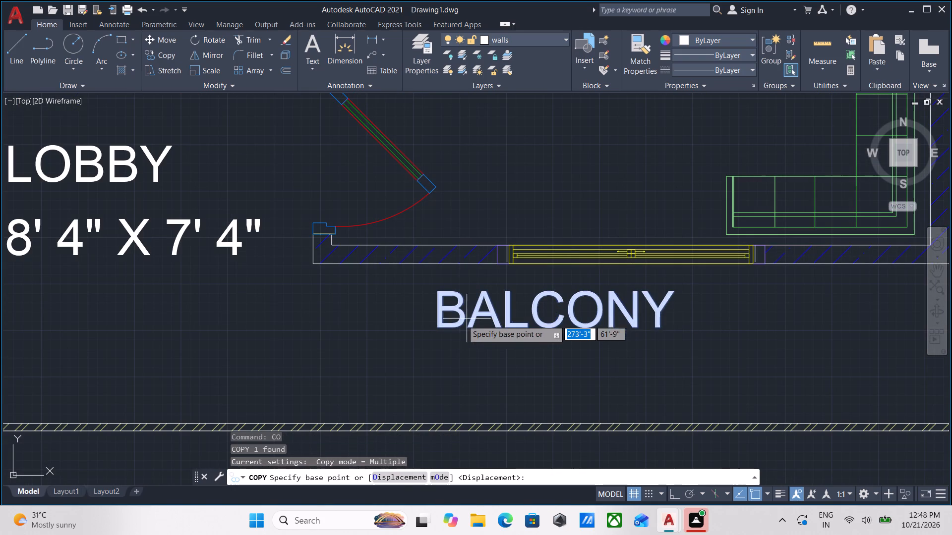
left_click(444, 325)
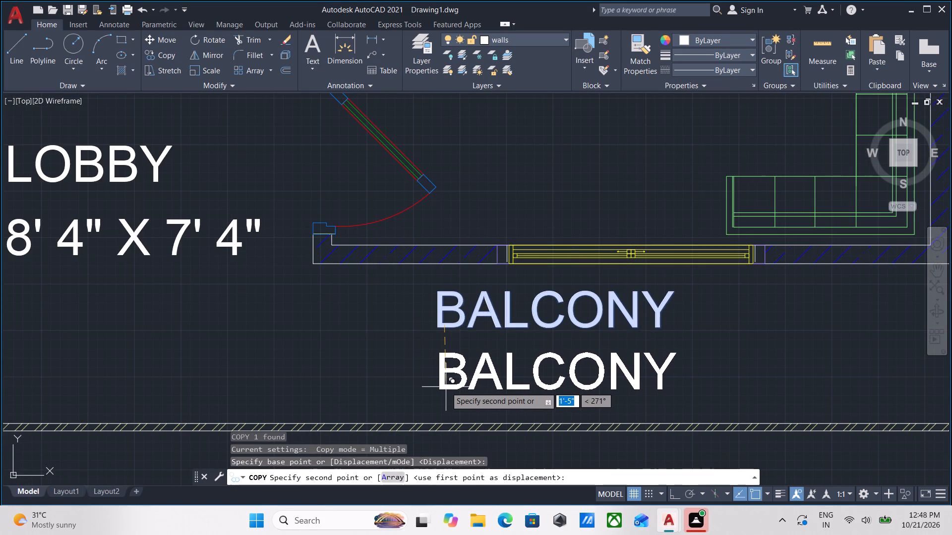
key("F8")
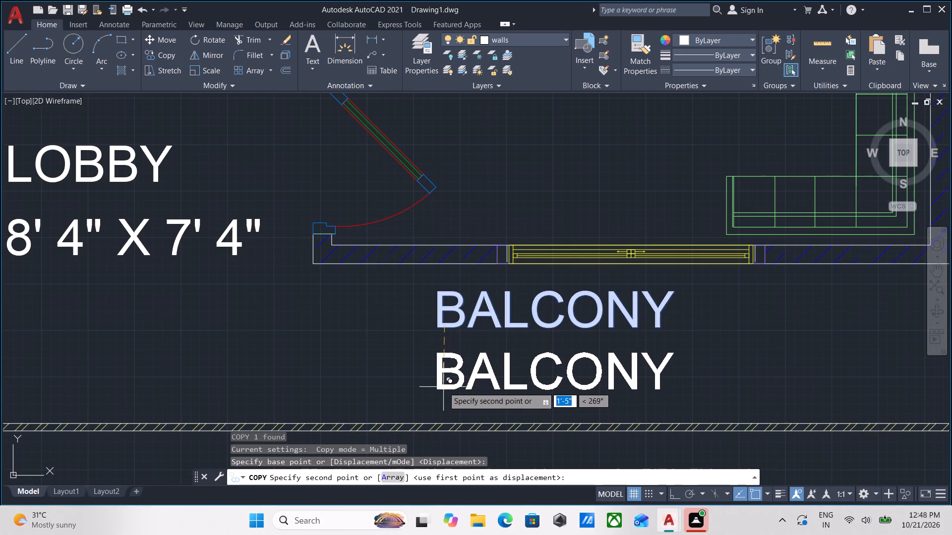
left_click(443, 387)
key("Escape")
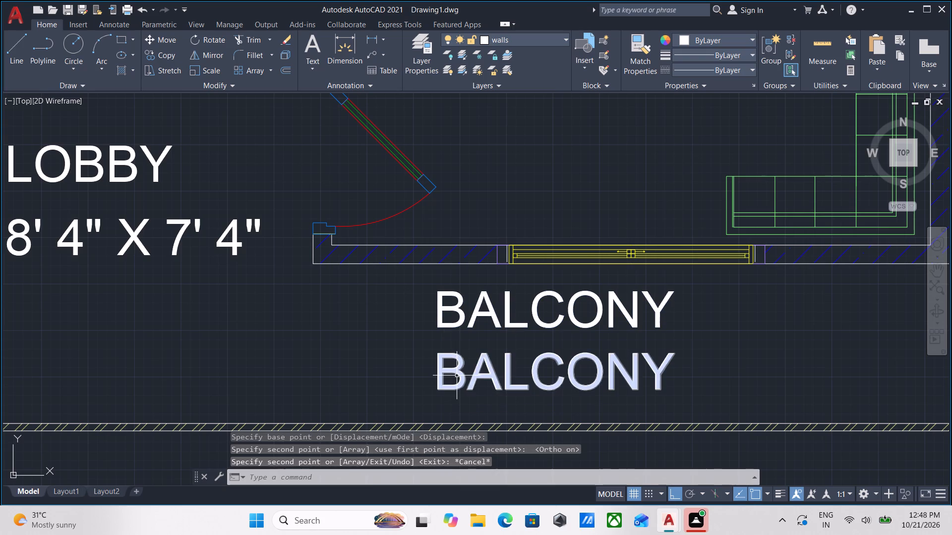
Change the lower BALCONY copy's text to 3' WIDE.
double_click(457, 375)
scroll(457, 375, "down", 1)
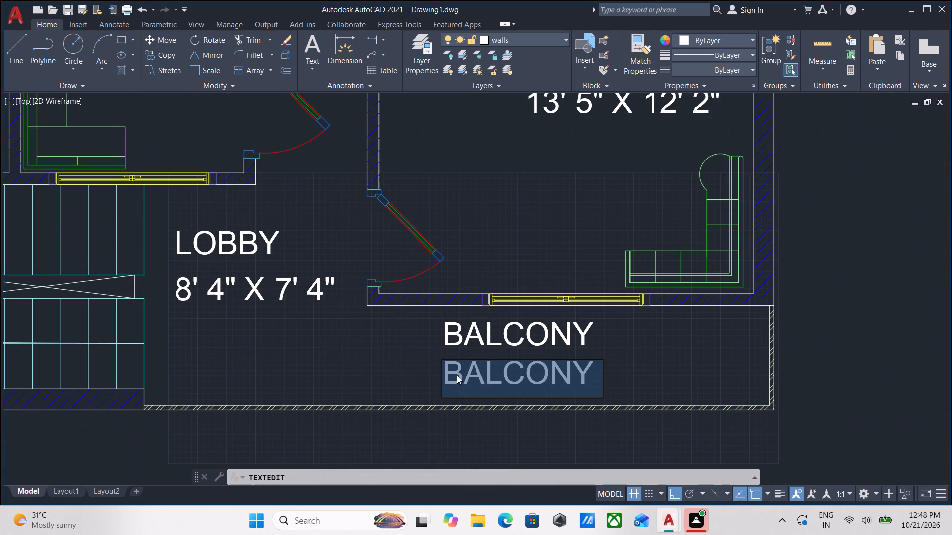
key("3")
type("' WIDE")
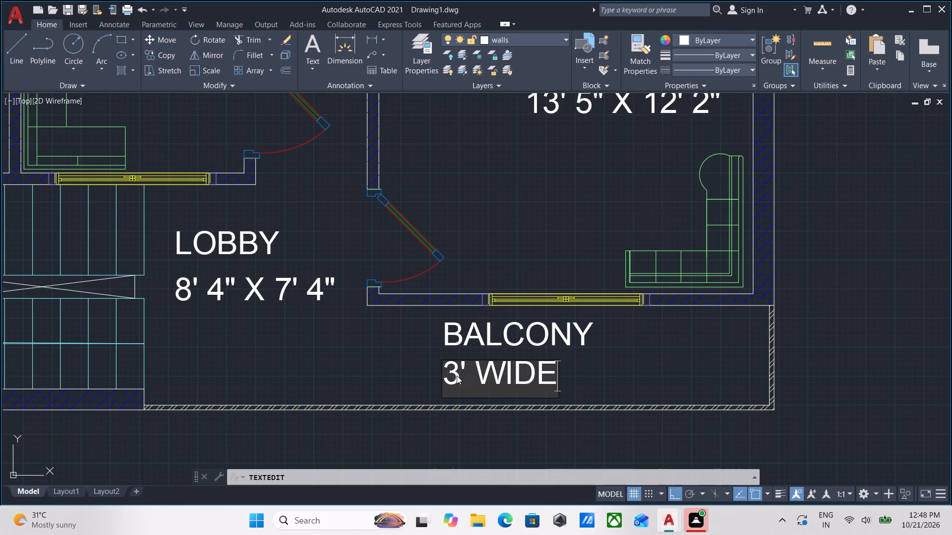
key("Return")
key("Return")
key("Return")
scroll(457, 375, "down", 2)
middle_click_drag(423, 379, 468, 381)
middle_click_drag(436, 347, 448, 394)
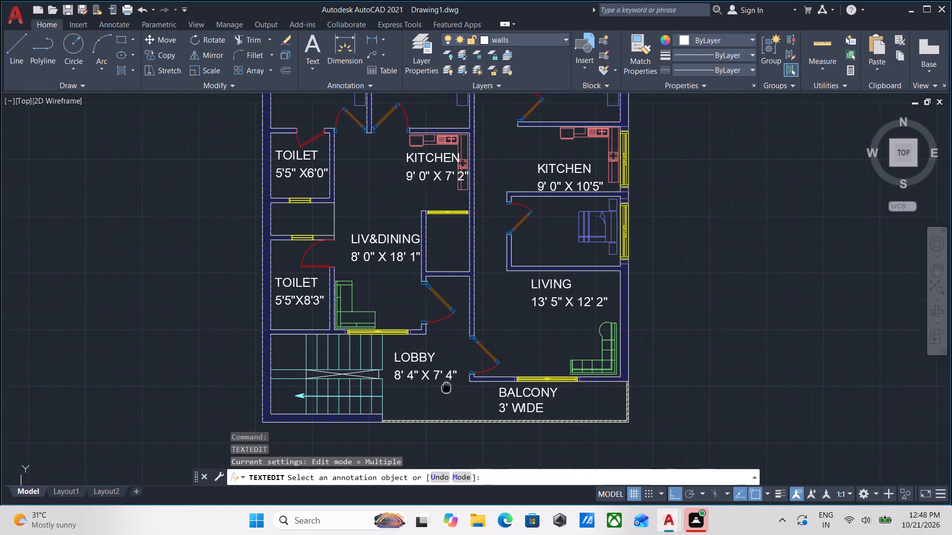
middle_click_drag(448, 394, 450, 398)
scroll(435, 375, "down", 1)
middle_click_drag(301, 325, 414, 325)
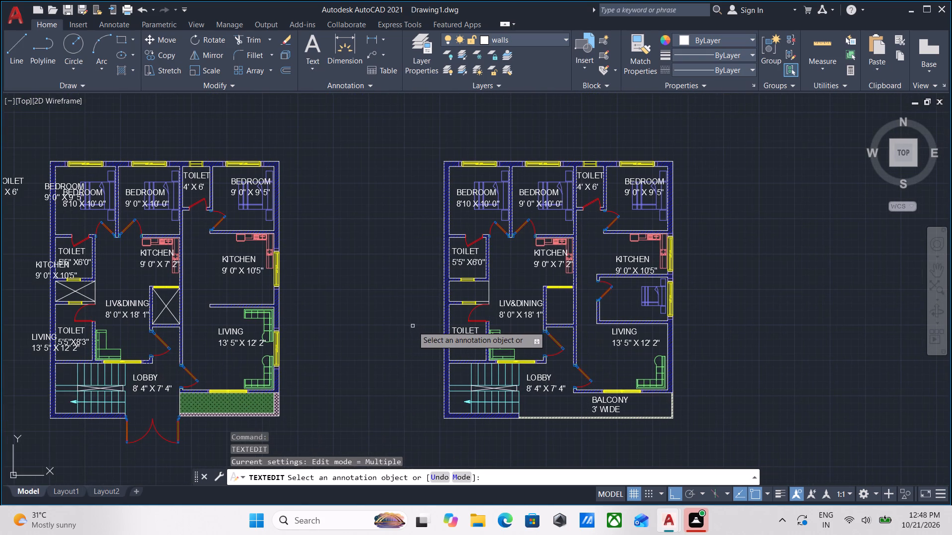
key("Escape")
Copy the dashed shaft cross beside LIV&DINING in the western plan into the matching eastern-plan shaft, corner to corner, with Ortho off.
scroll(124, 307, "up", 2)
scroll(236, 311, "up", 2)
left_click(234, 292)
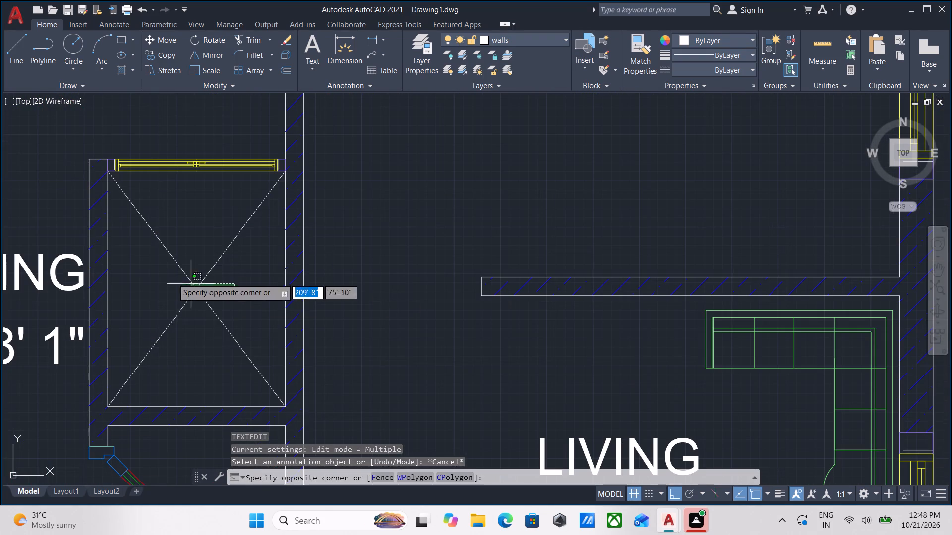
left_click(147, 259)
middle_click_drag(153, 266, 226, 259)
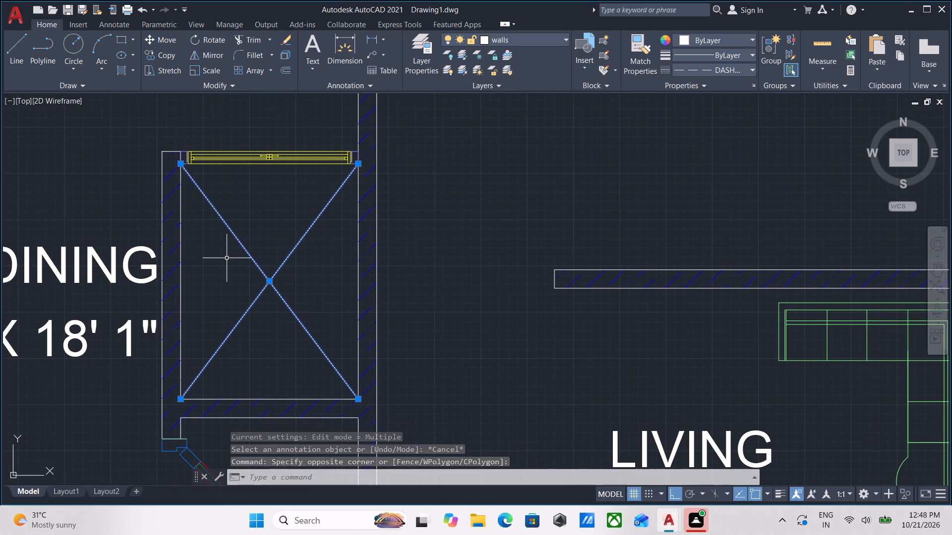
key("c")
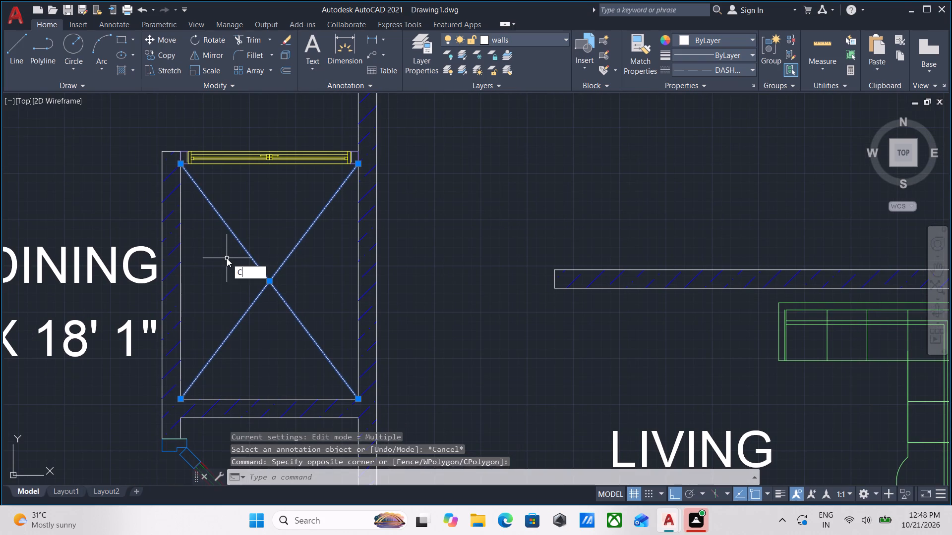
key("0")
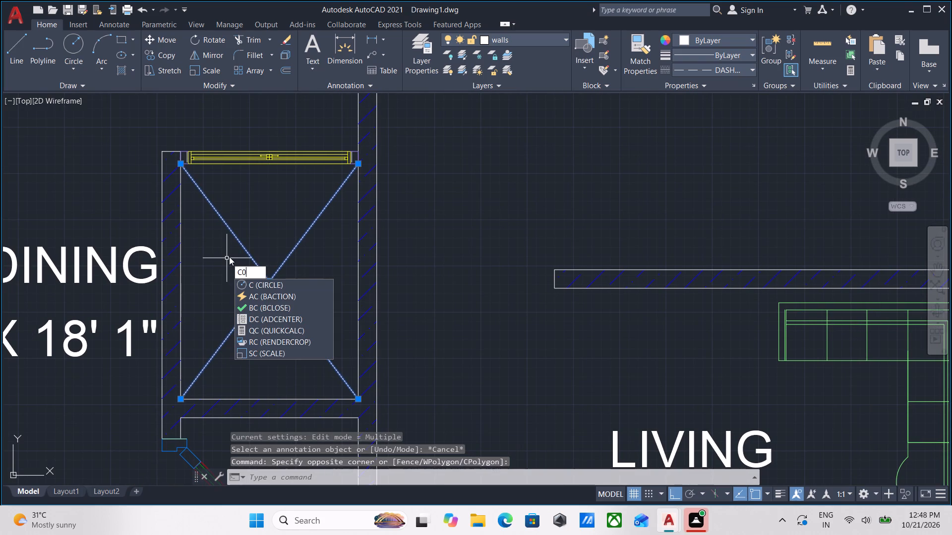
key("BackSpace")
key("o")
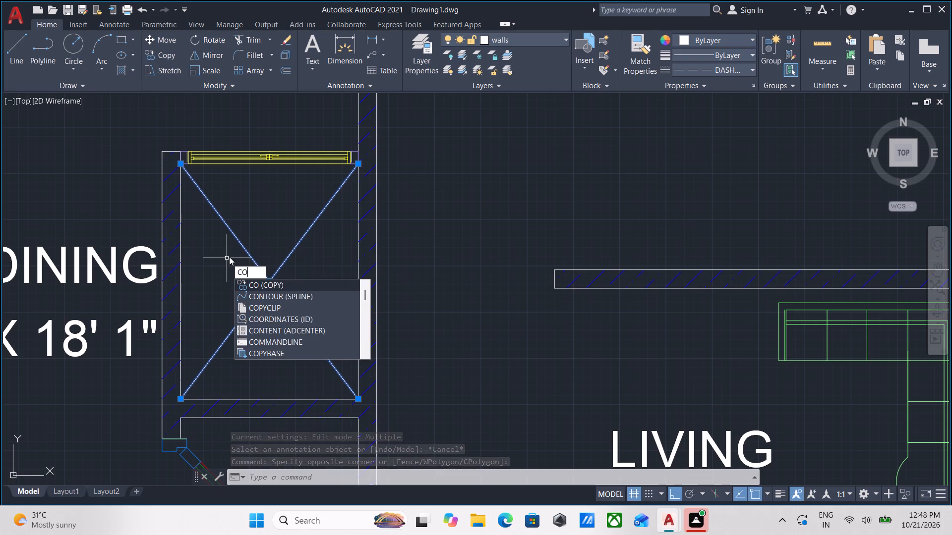
key("Return")
scroll(182, 409, "up", 2)
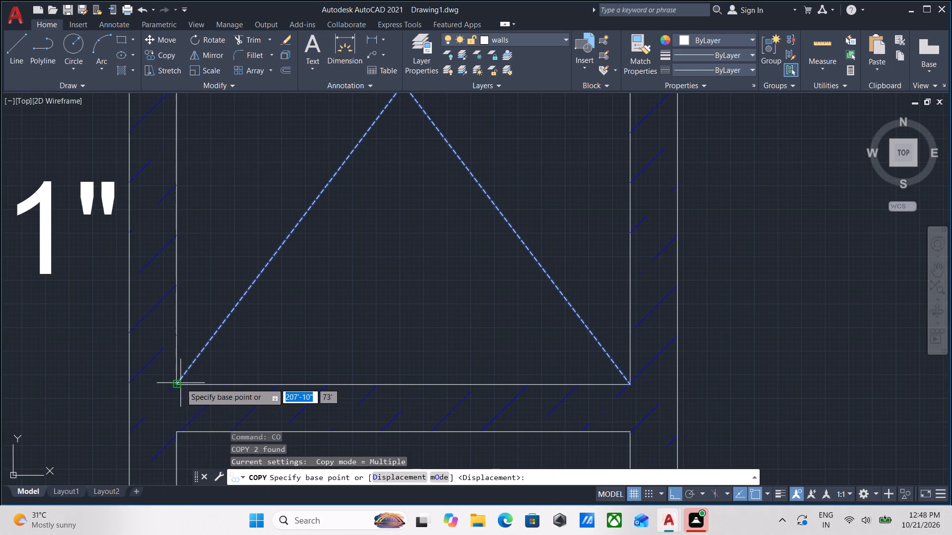
left_click(180, 383)
middle_click_drag(386, 385, 146, 336)
scroll(483, 418, "down", 3)
middle_click_drag(503, 419, 344, 385)
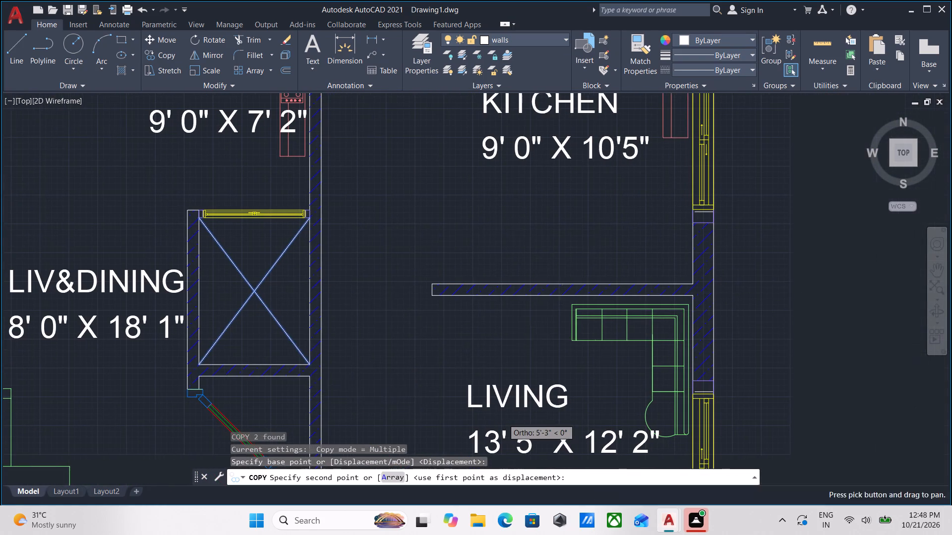
scroll(468, 406, "down", 1)
middle_click_drag(468, 406, 405, 323)
scroll(415, 399, "down", 1)
middle_click_drag(415, 399, 422, 358)
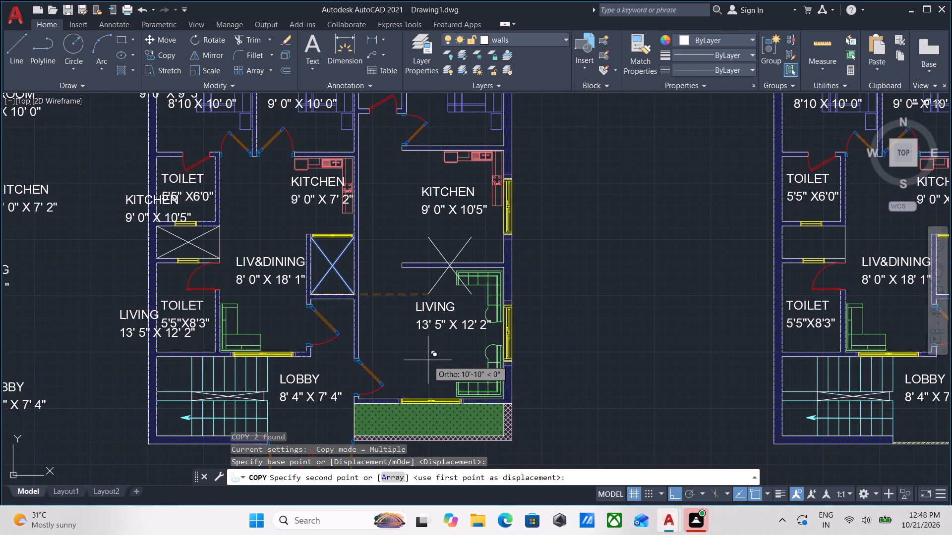
key("F8")
scroll(517, 346, "down", 1)
middle_click_drag(517, 346, 217, 302)
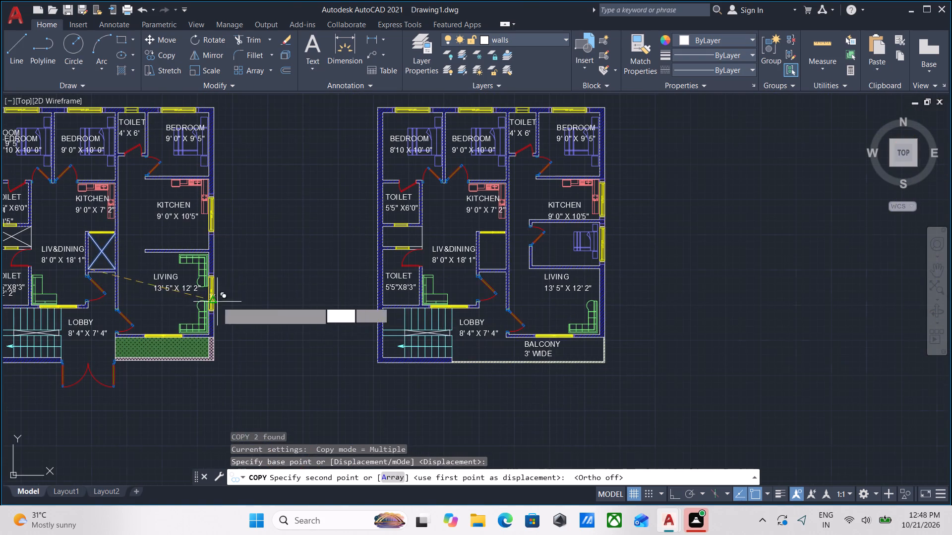
scroll(483, 270, "up", 6)
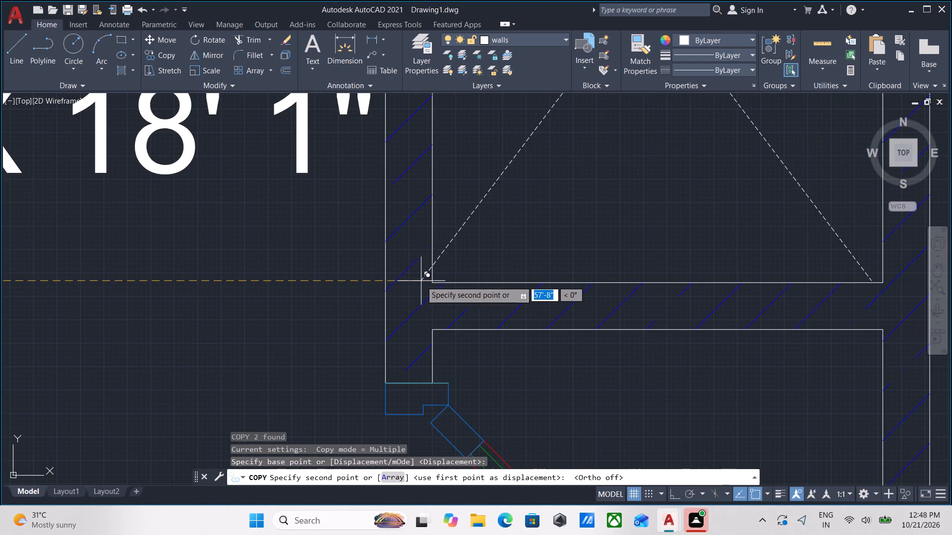
left_click(431, 280)
scroll(451, 269, "down", 2)
middle_click_drag(441, 284, 380, 353)
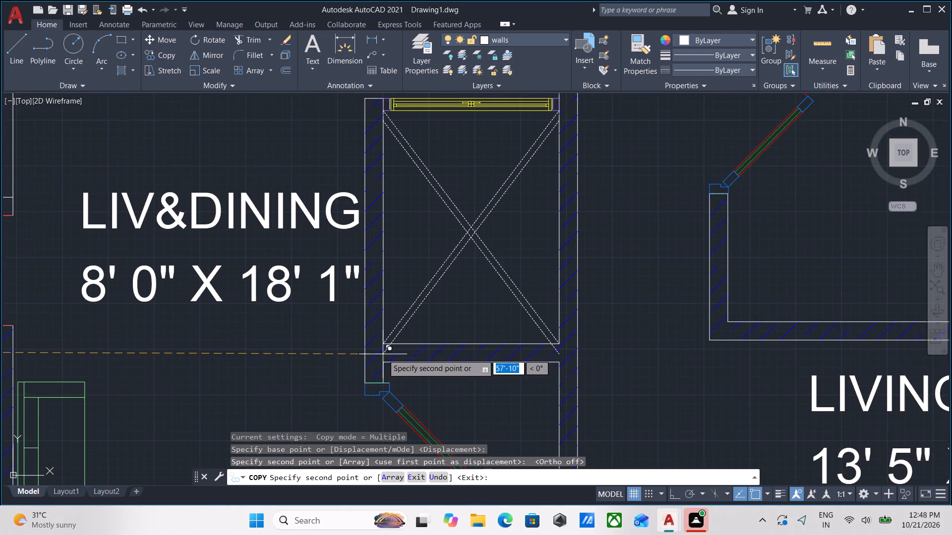
scroll(383, 354, "down", 2)
key("Escape")
Examine the copied shaft cross and the surrounding room labels in the eastern plan, down to BALCONY.
scroll(422, 307, "up", 2)
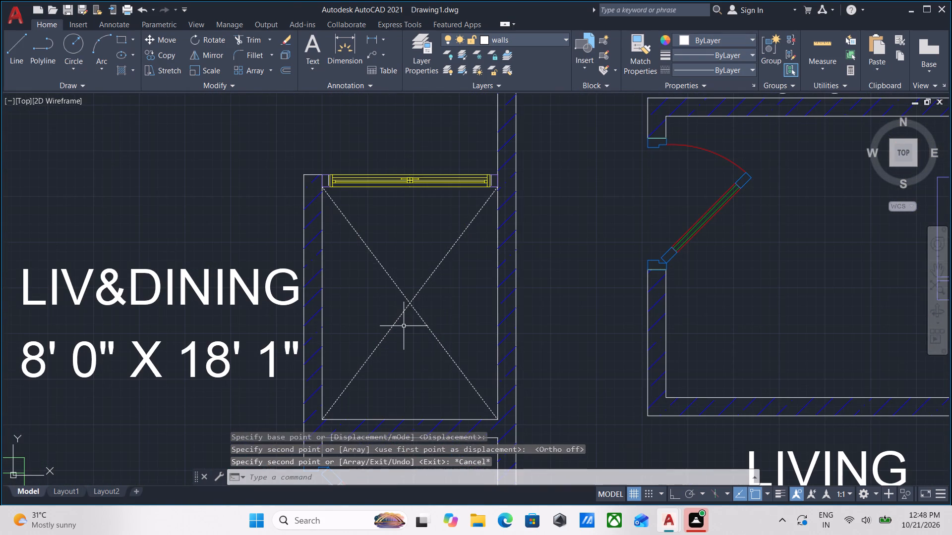
middle_click_drag(402, 327, 409, 291)
scroll(414, 283, "down", 2)
middle_click_drag(414, 291, 420, 255)
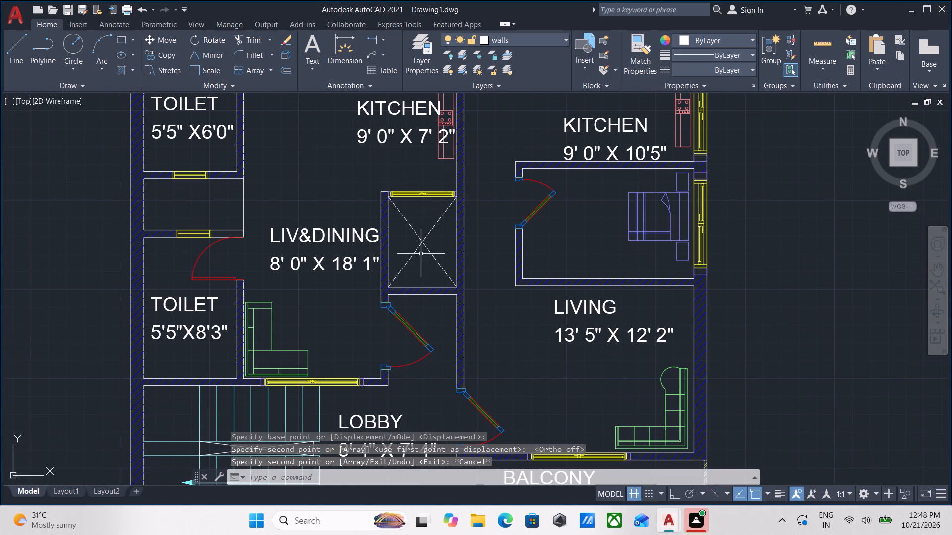
scroll(497, 326, "down", 1)
middle_click_drag(497, 325, 496, 266)
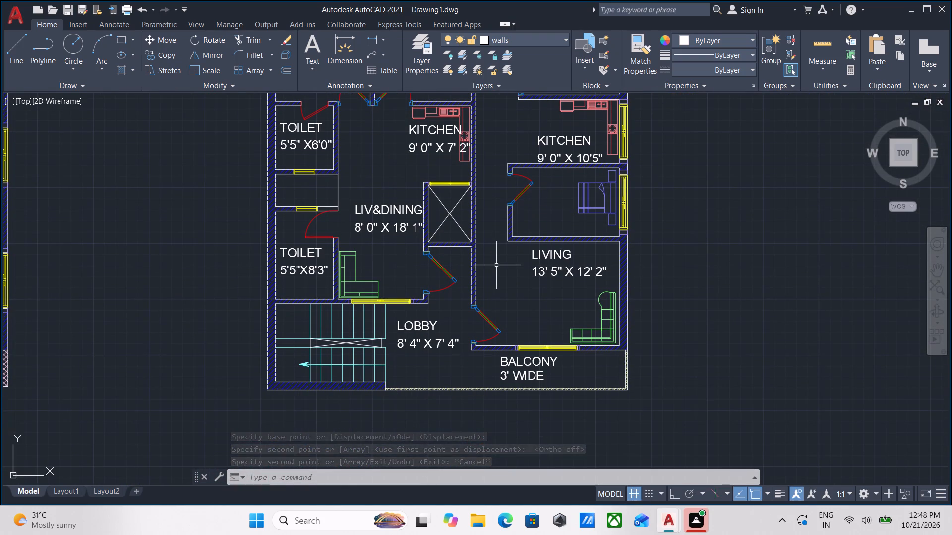
scroll(497, 265, "down", 1)
middle_click_drag(498, 273, 495, 228)
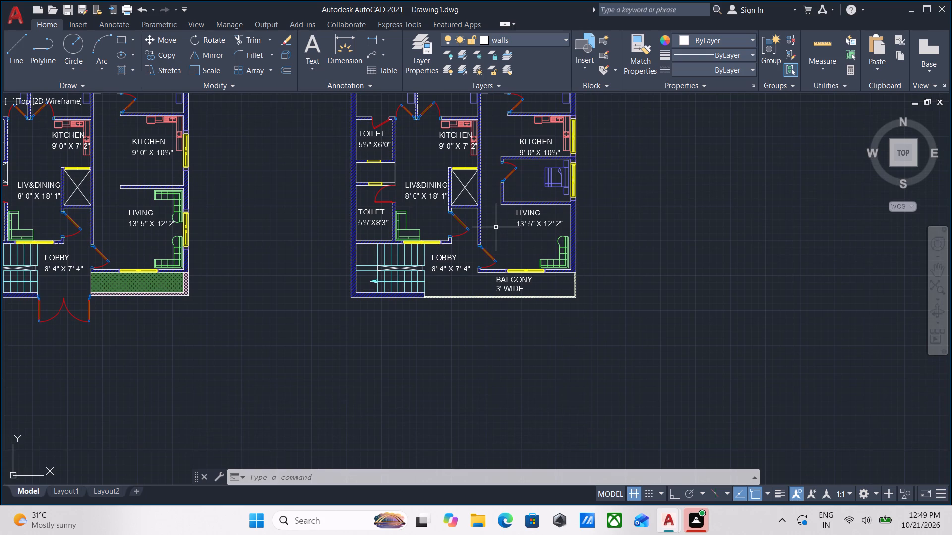
Change the dimension text under the KITCHEN label north of the small bed room in the eastern plan to 10'5" X6'0".
scroll(551, 145, "up", 3)
middle_click_drag(495, 148, 450, 251)
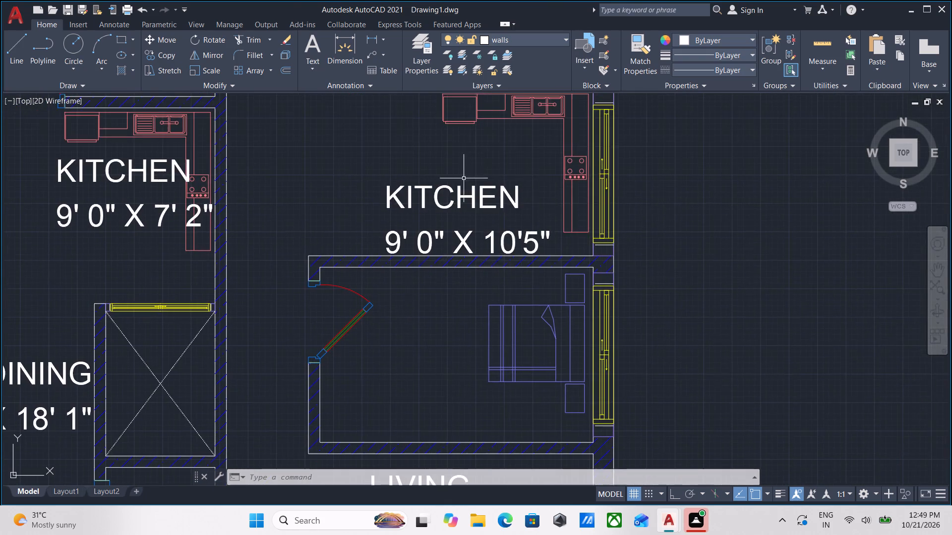
scroll(466, 167, "down", 2)
middle_click_drag(466, 168, 453, 226)
scroll(456, 256, "up", 2)
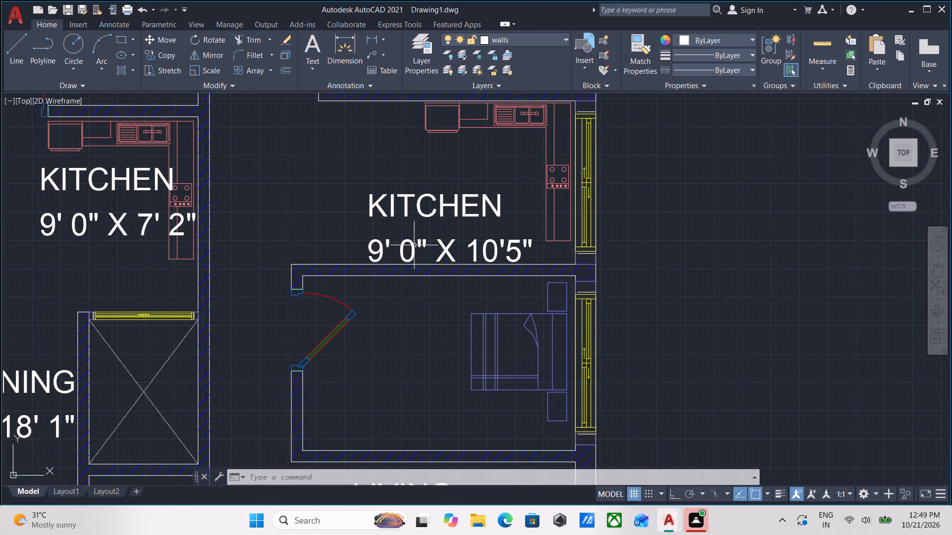
double_click(411, 249)
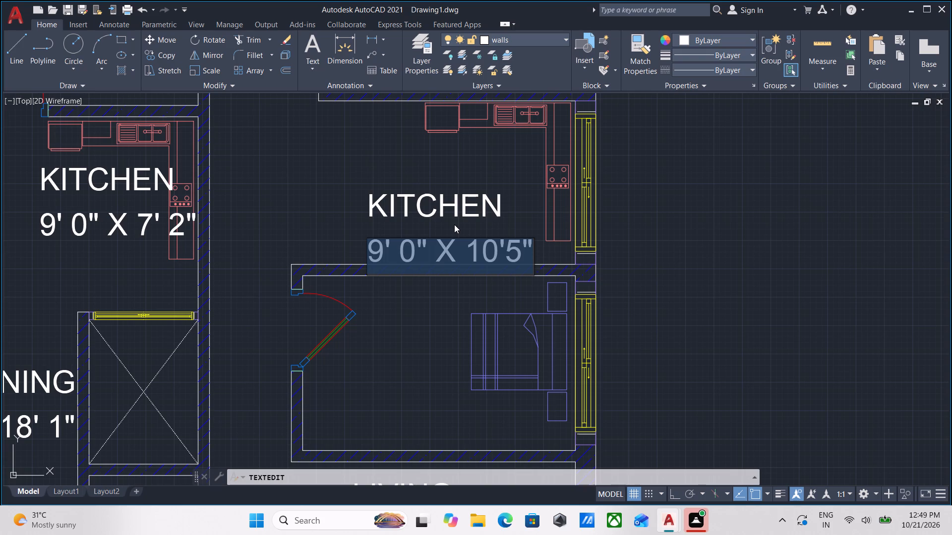
type("10'")
key("5")
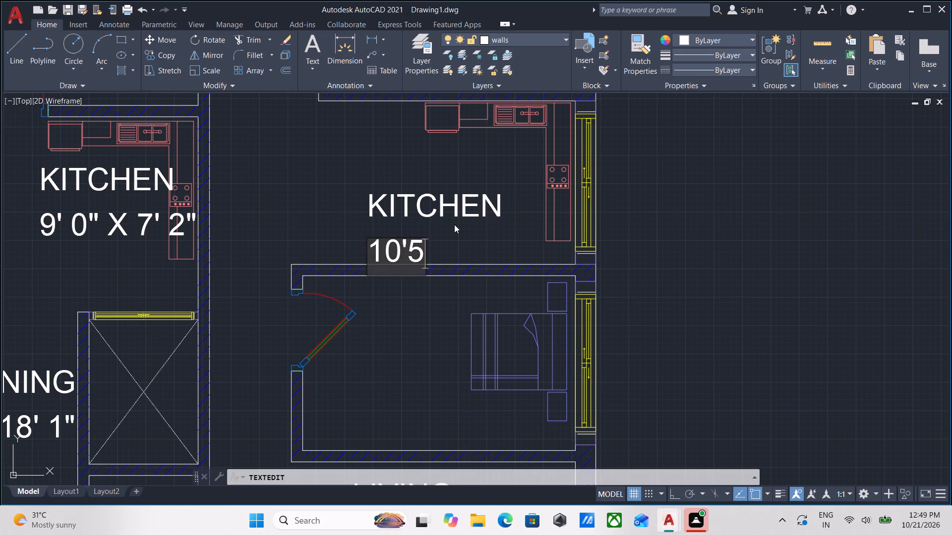
key("shift+quotedbl")
key("space")
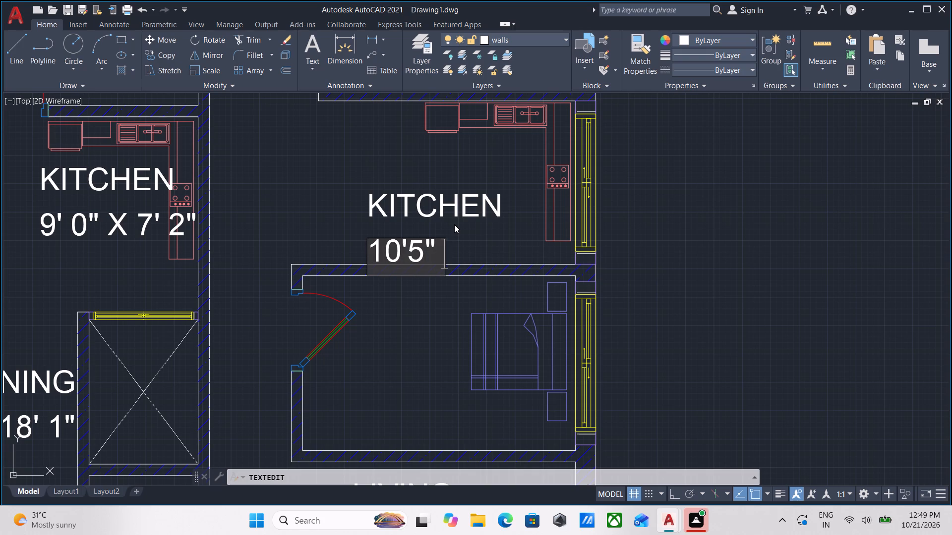
type("X")
key("6")
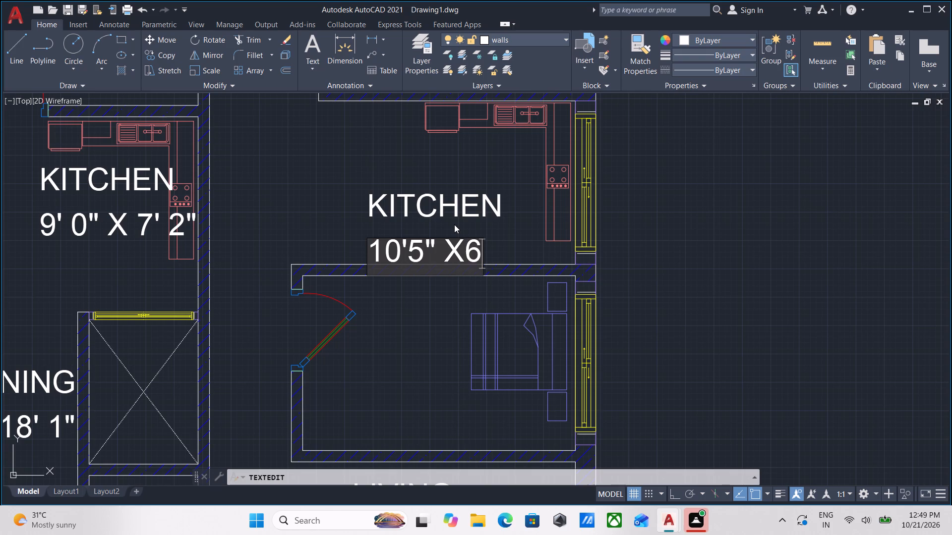
key("apostrophe")
key("0")
key("shift+quotedbl")
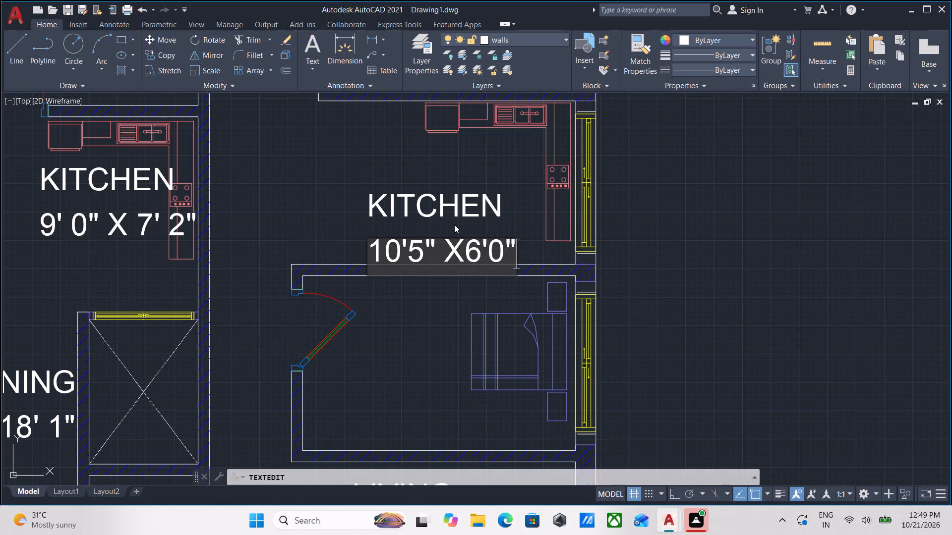
key("Return")
key("Return")
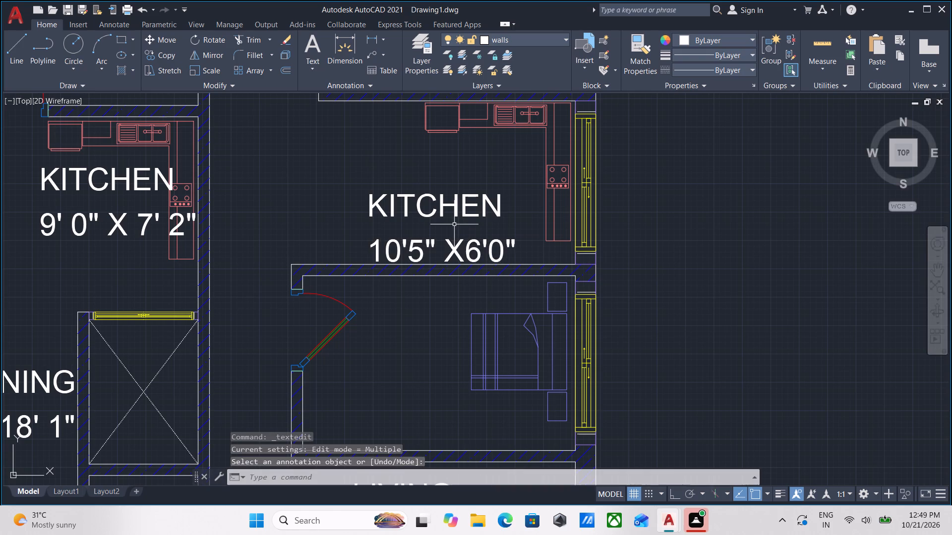
Move the 10'5" X6'0" dimension text straight north, closer to the KITCHEN label and clear of the wall below.
scroll(438, 263, "up", 2)
left_click(400, 185)
left_click(324, 238)
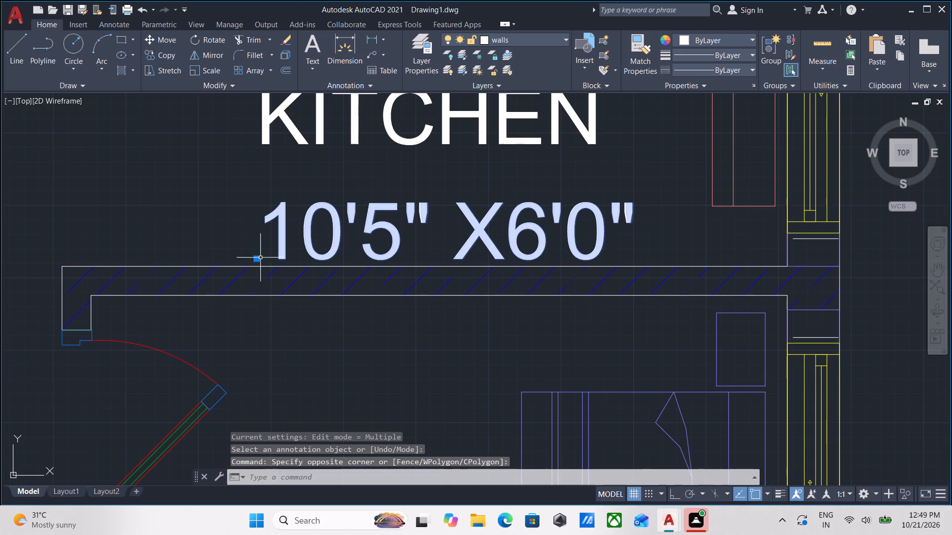
left_click(255, 260)
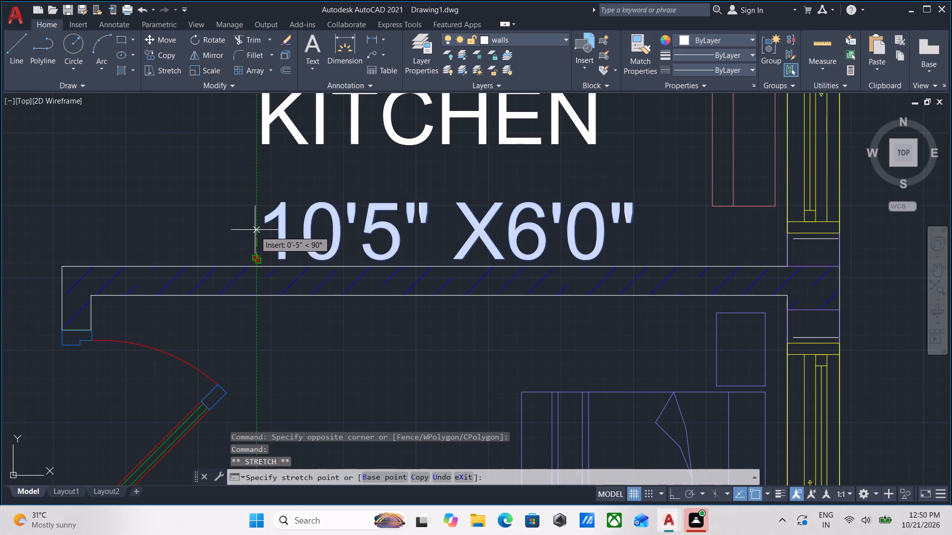
left_click(255, 215)
scroll(299, 212, "down", 1)
middle_click_drag(299, 213, 306, 266)
key("Escape")
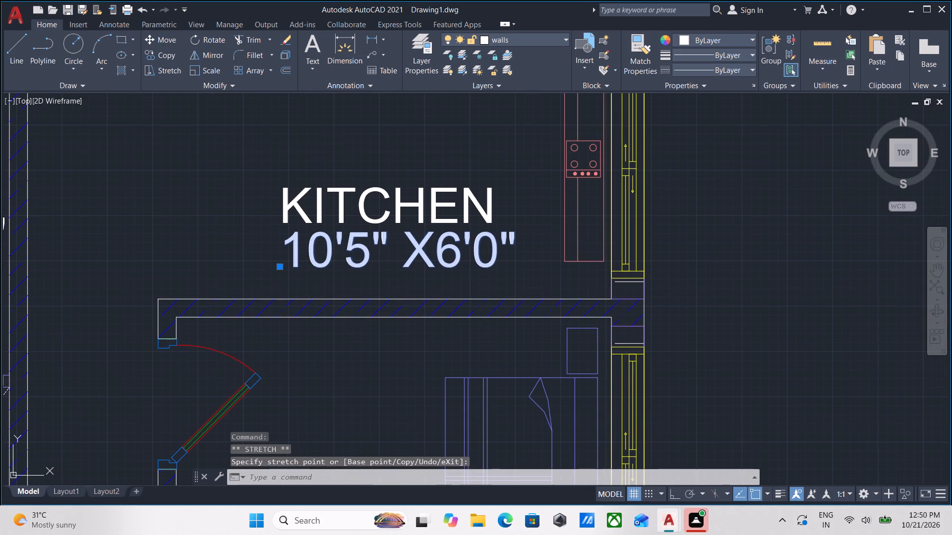
Move the KITCHEN label above the 10'5" X6'0" text north to restore spacing between the two lines.
left_click(370, 164)
left_click(309, 200)
left_click(280, 226)
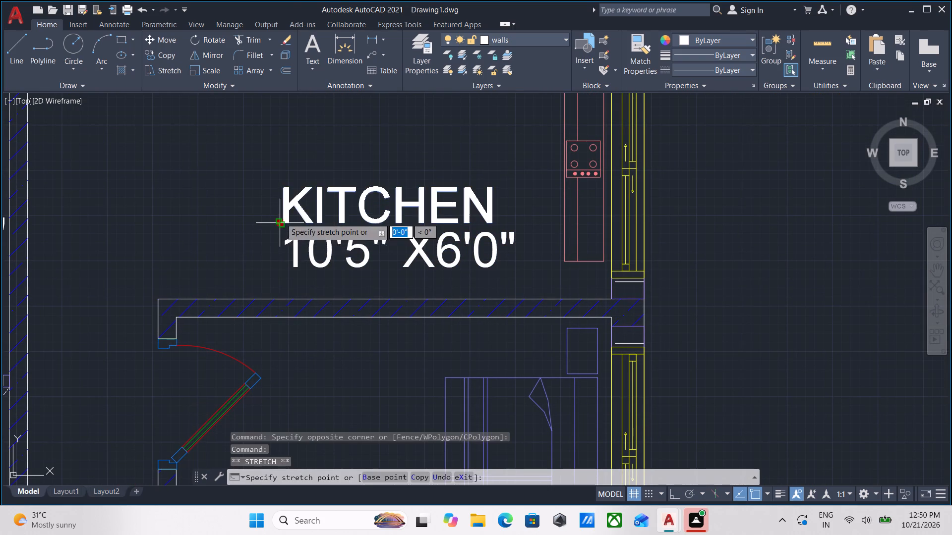
left_click(282, 189)
scroll(315, 208, "down", 2)
middle_click_drag(315, 208, 343, 222)
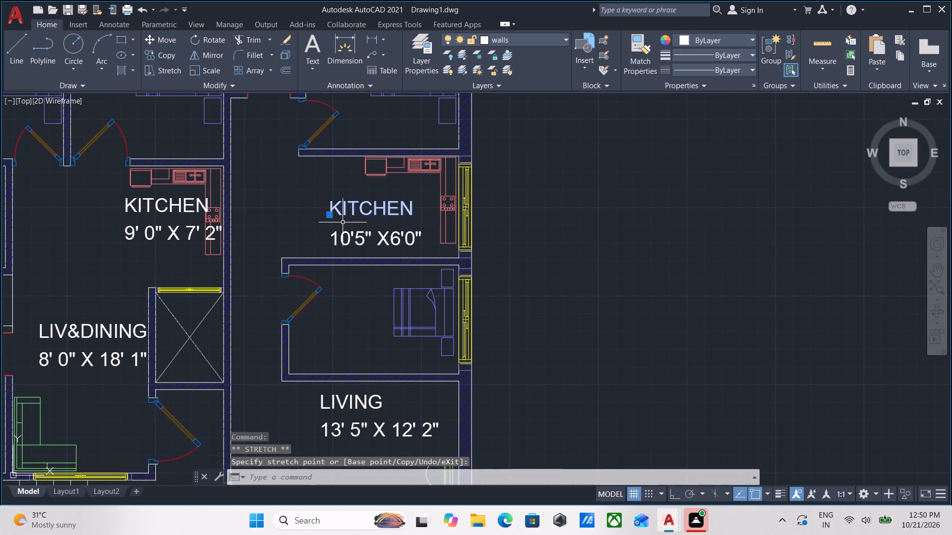
key("Escape")
Copy the KITCHEN label and its 10'5" X6'0" text into the small bed room directly south of the kitchen.
scroll(397, 215, "up", 1)
left_click(414, 172)
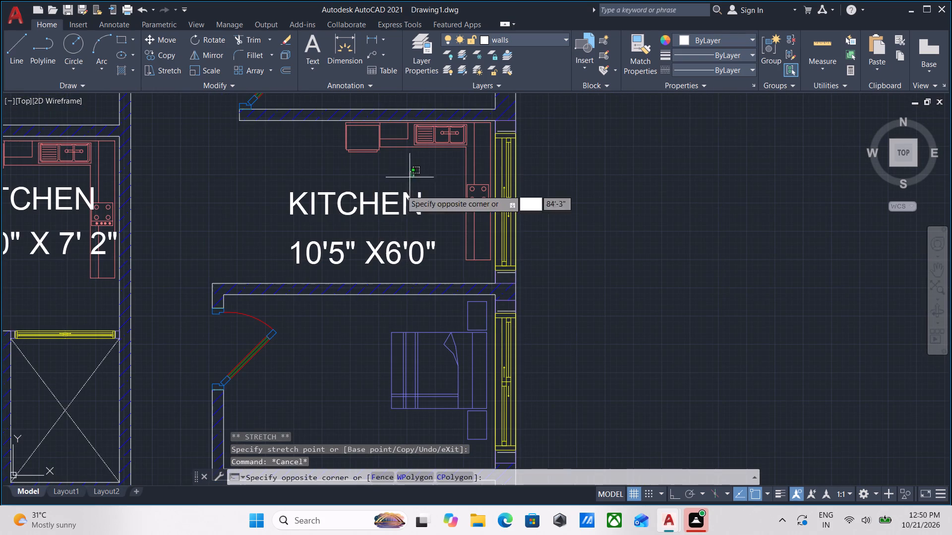
left_click(305, 261)
type("CO")
key("Return")
left_click(295, 210)
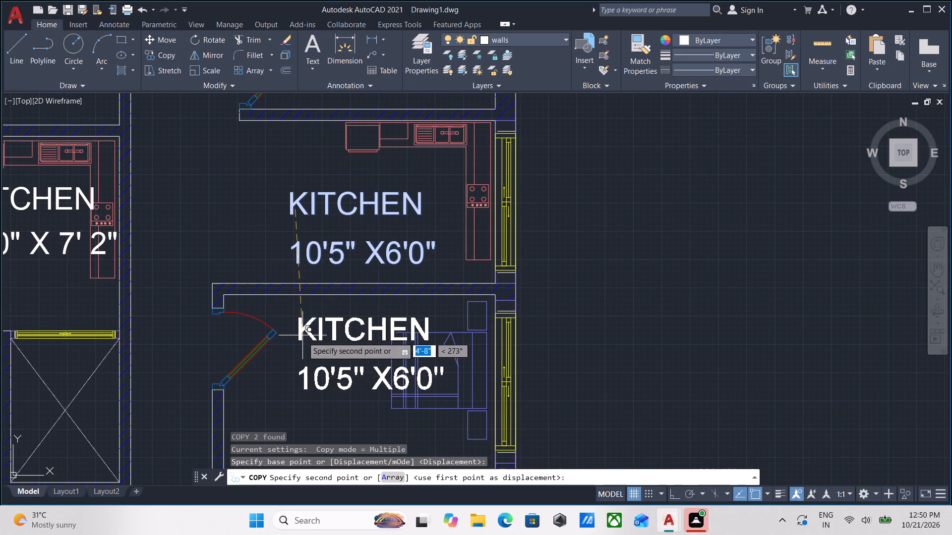
middle_click_drag(302, 337, 309, 257)
left_click(297, 279)
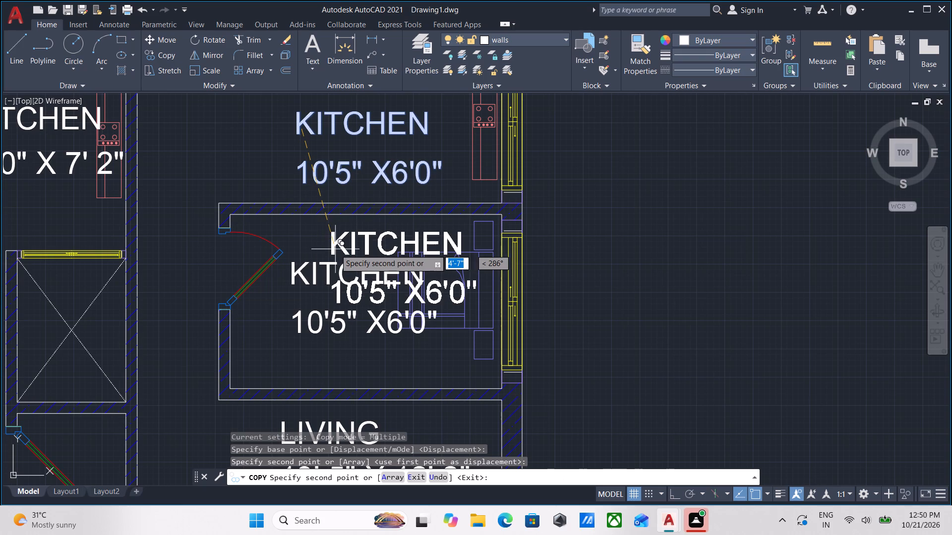
key("Escape")
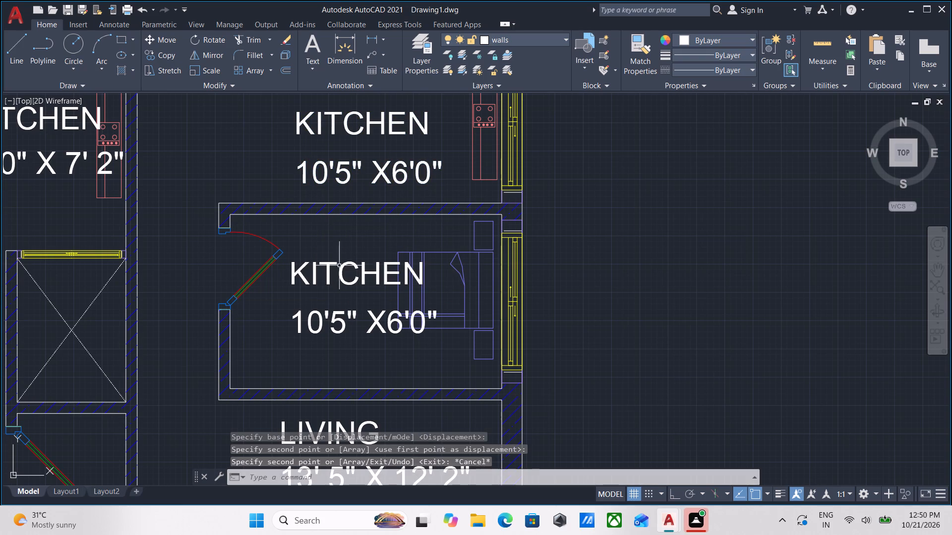
Change the copied KITCHEN label in the small bed room to BEDROOM.
double_click(327, 272)
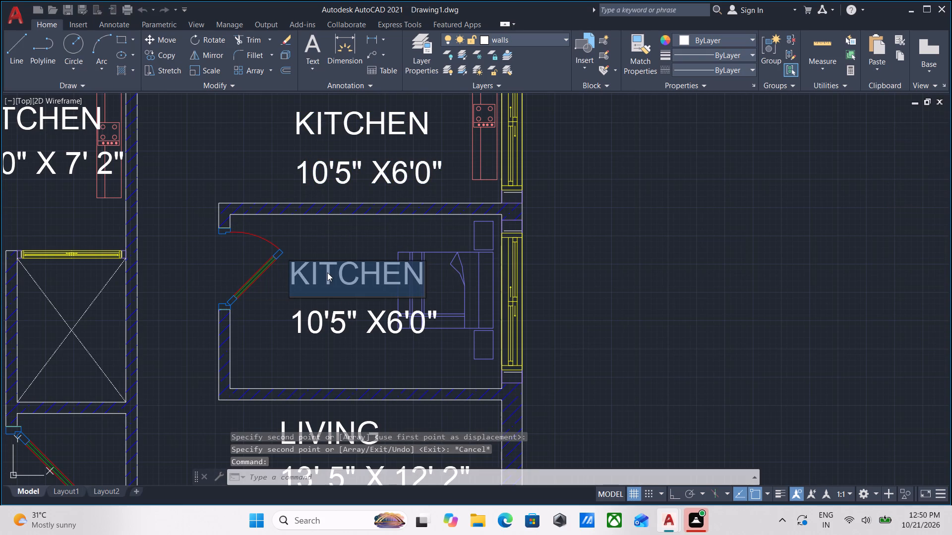
type("BED")
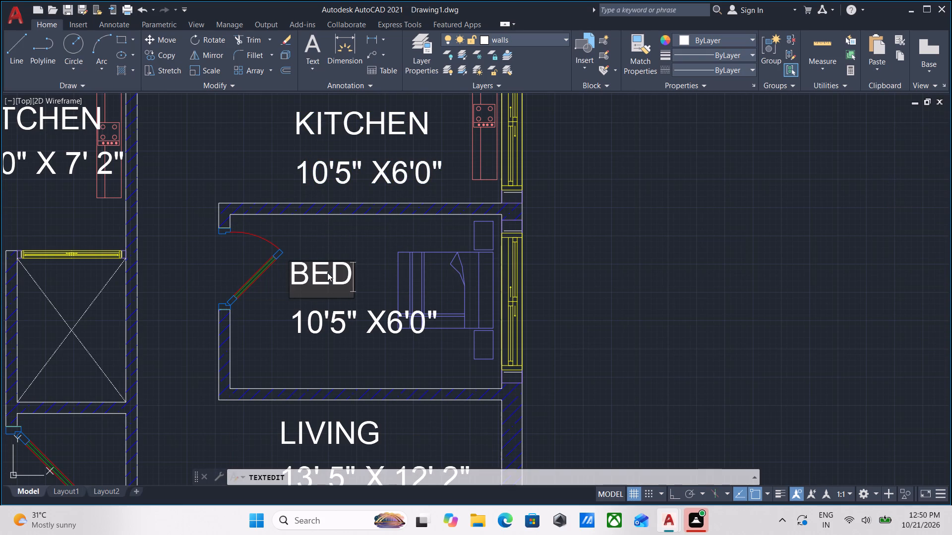
type("ROOM")
key("Return")
key("Return")
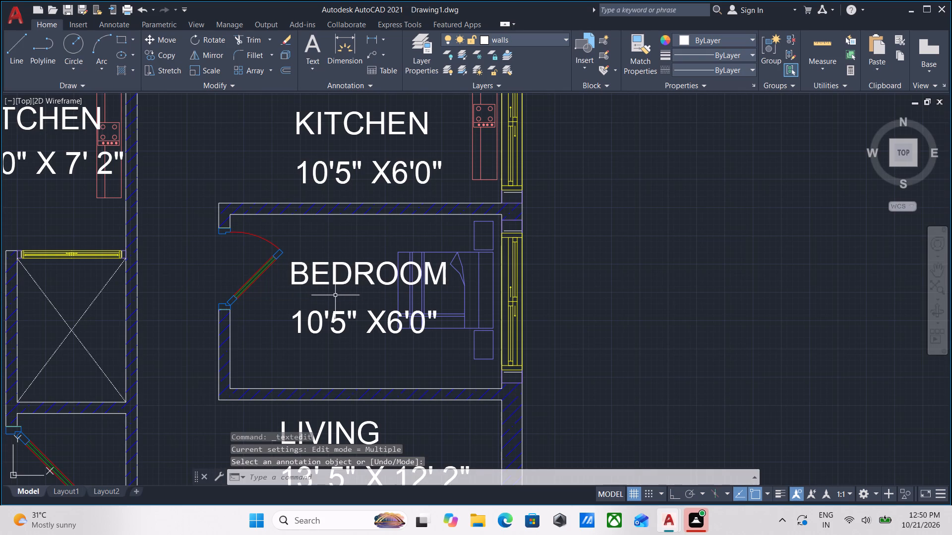
Change the dimension text under the new BEDROOM label to 10'0" X 8'5".
double_click(326, 320)
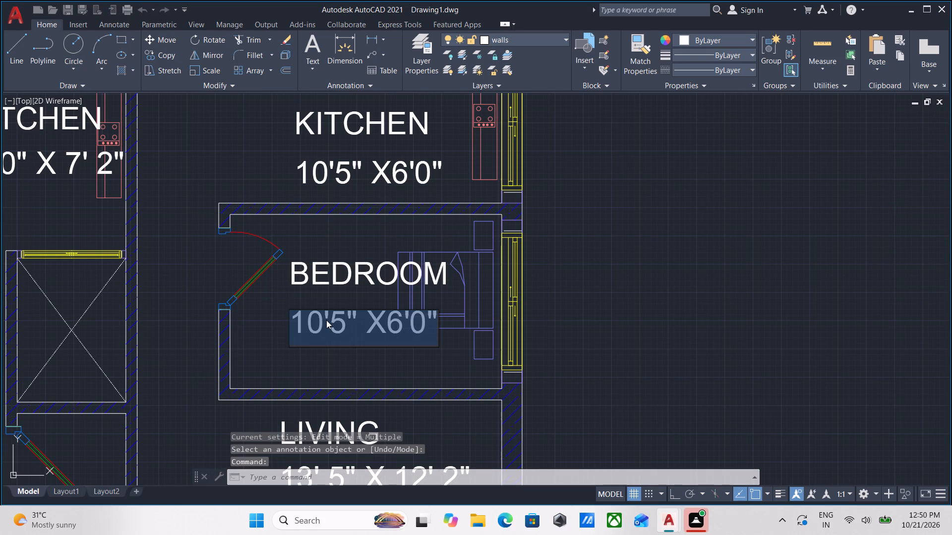
type("10")
key("apostrophe")
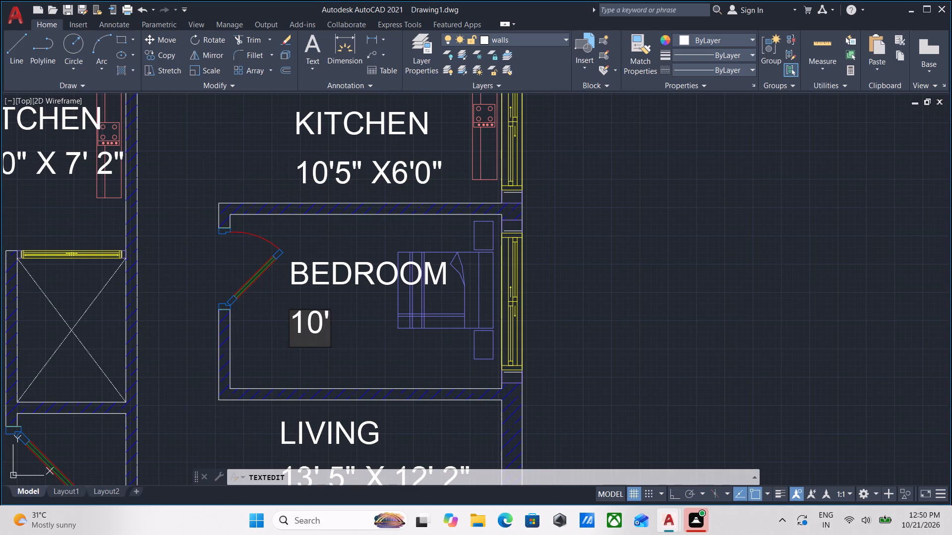
key("0")
key("shift+quotedbl")
key("space")
type("X")
key("space")
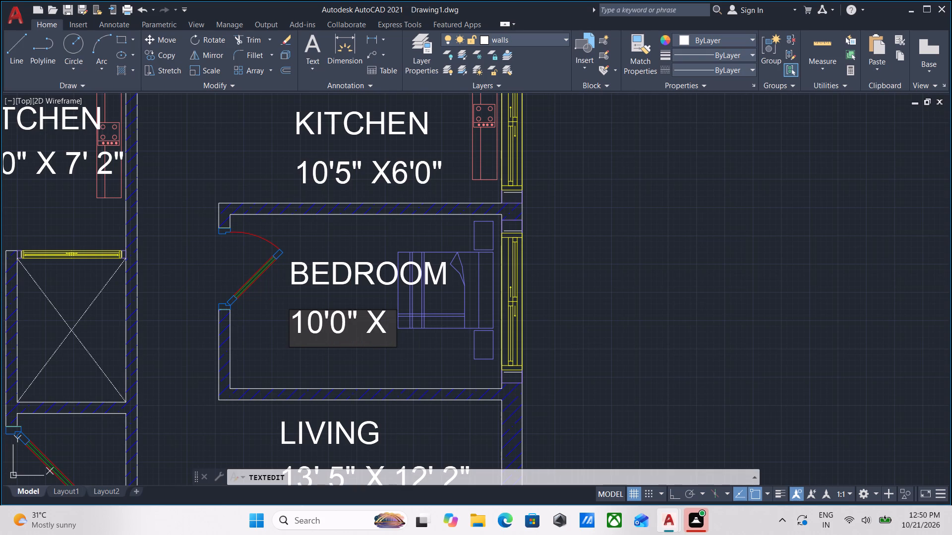
type("8'")
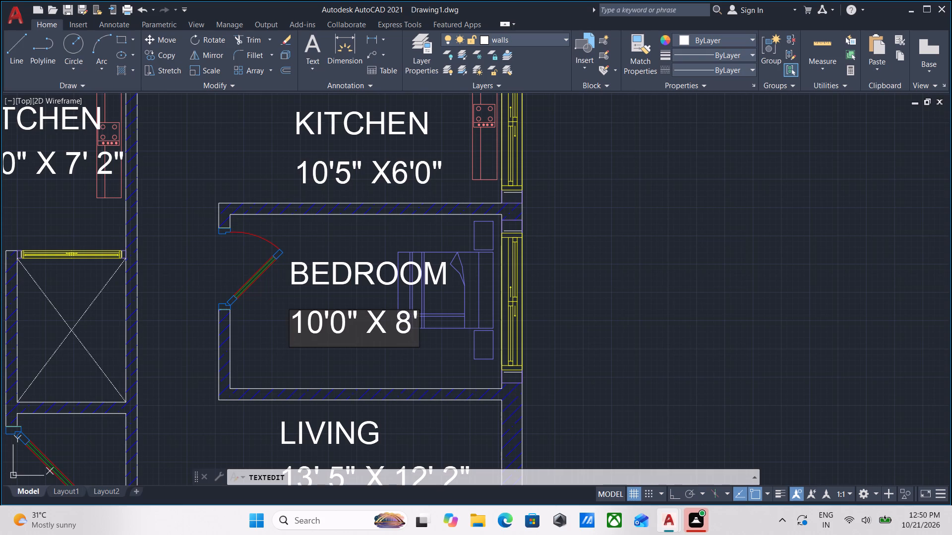
key("5")
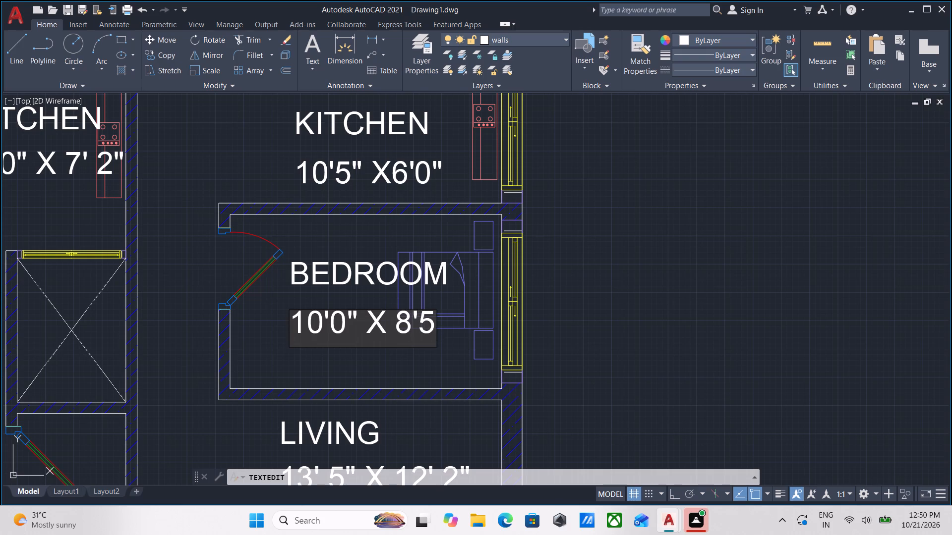
key("shift+quotedbl")
key("Return")
key("Return")
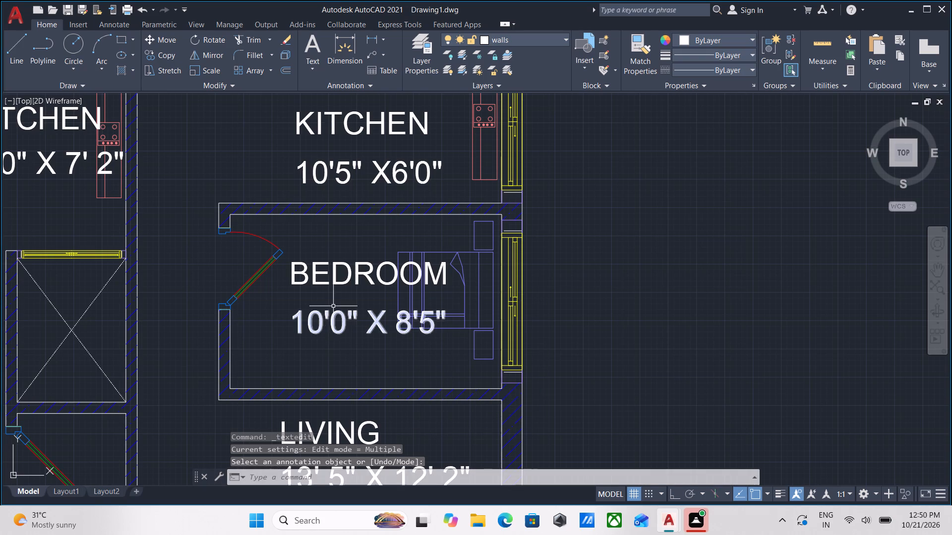
Measure the inside width and depth of the eastern plan's LIVING room with the quick measuring tool.
scroll(413, 268, "down", 3)
middle_click_drag(389, 354, 477, 283)
scroll(477, 283, "up", 1)
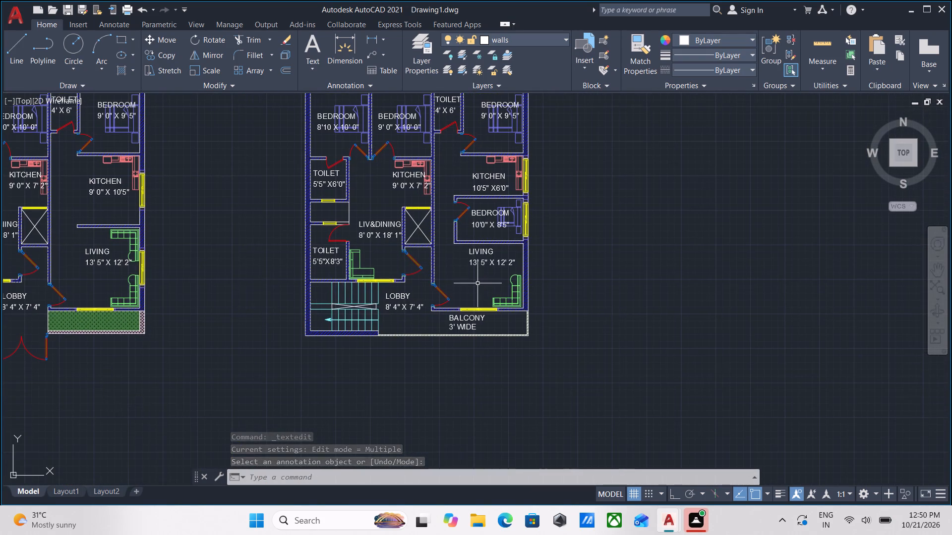
scroll(451, 367, "up", 2)
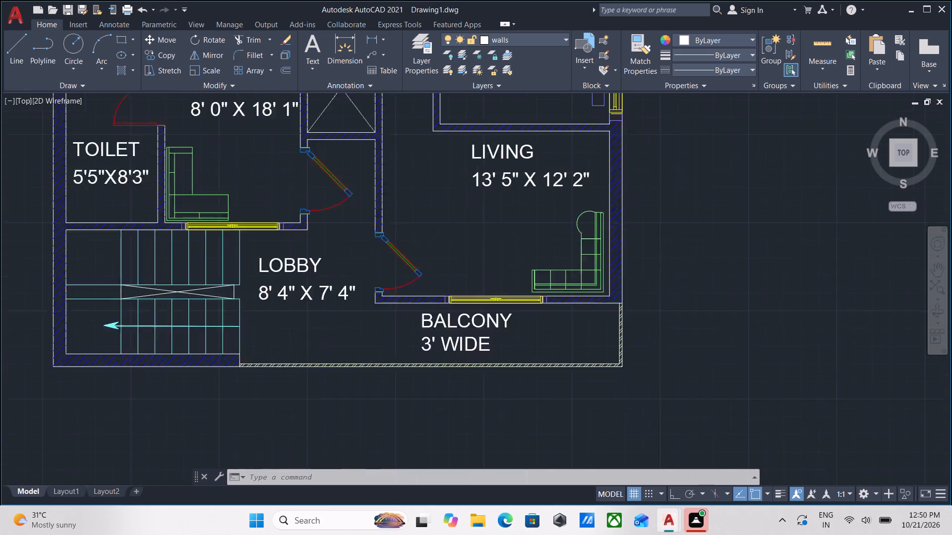
scroll(448, 326, "down", 1)
middle_click_drag(448, 326, 468, 401)
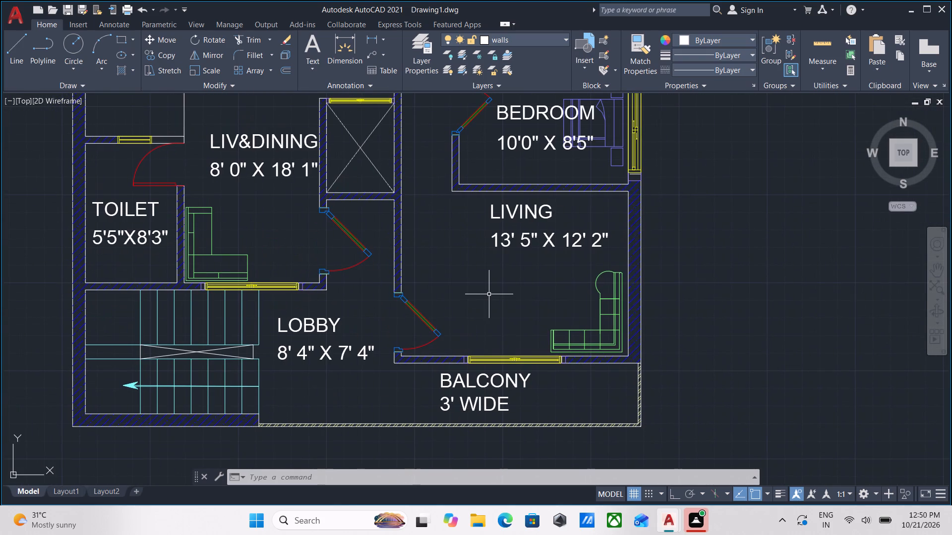
middle_click_drag(489, 294, 490, 345)
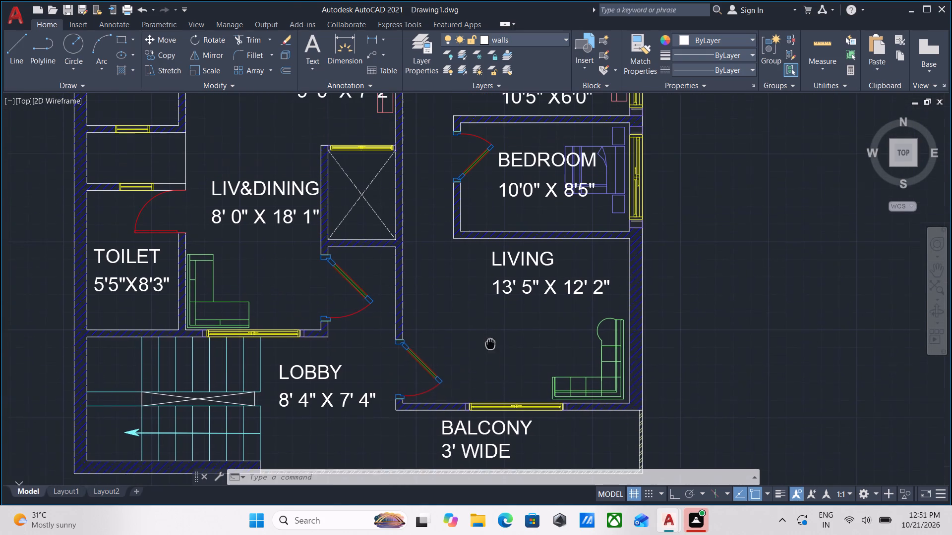
middle_click_drag(490, 345, 490, 345)
middle_click_drag(491, 343, 518, 330)
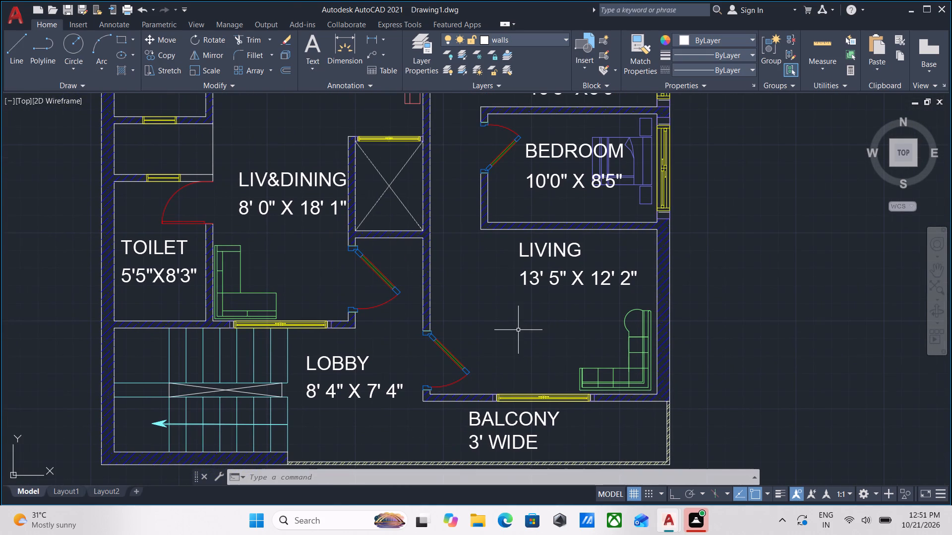
key("m")
type("EA")
key("Return")
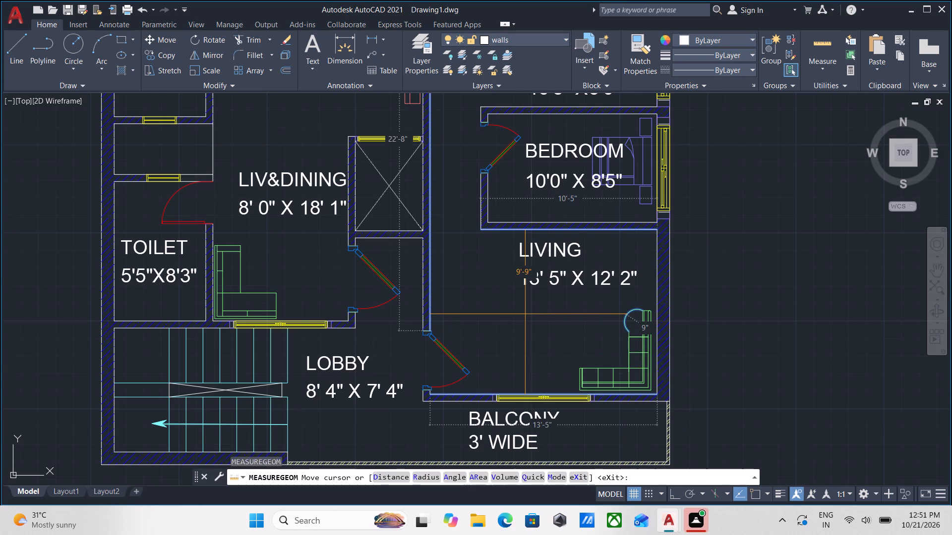
scroll(457, 297, "down", 1)
scroll(457, 297, "up", 2)
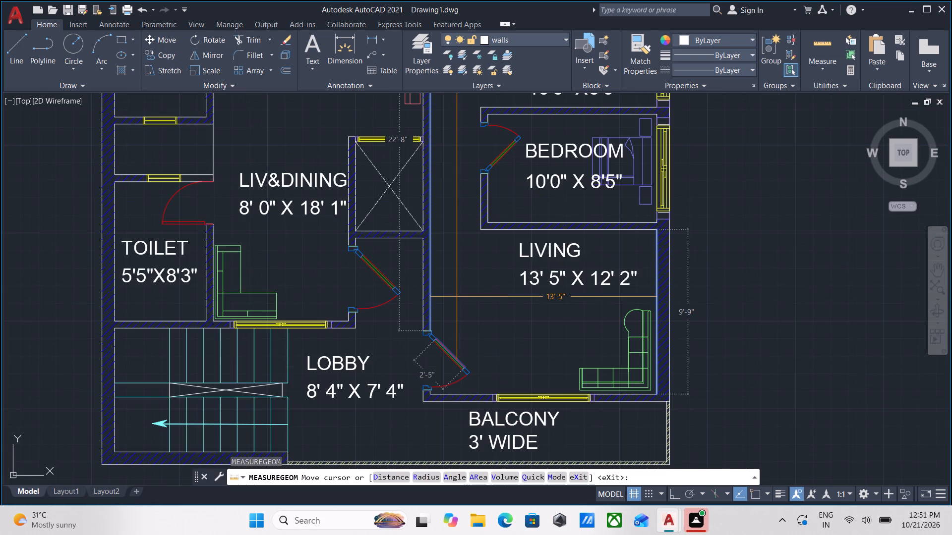
scroll(540, 318, "down", 1)
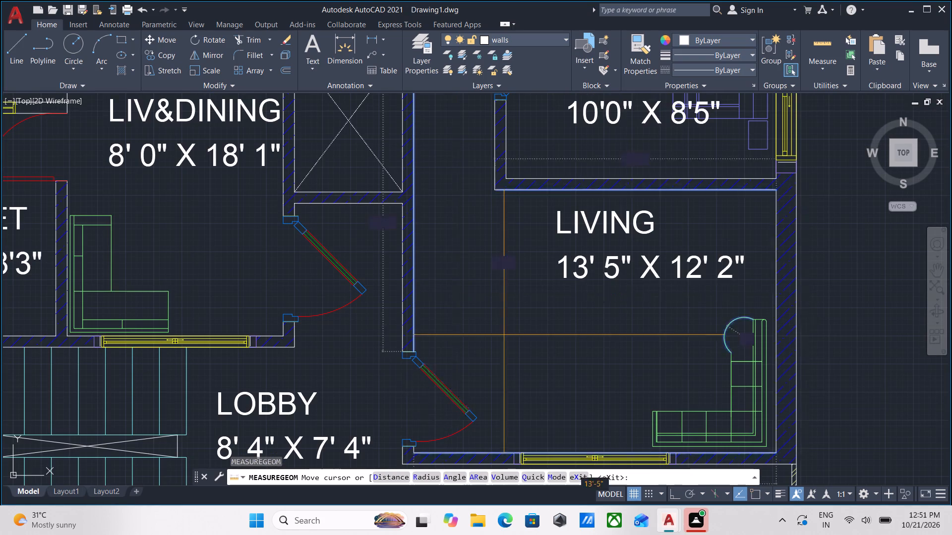
scroll(545, 310, "up", 2)
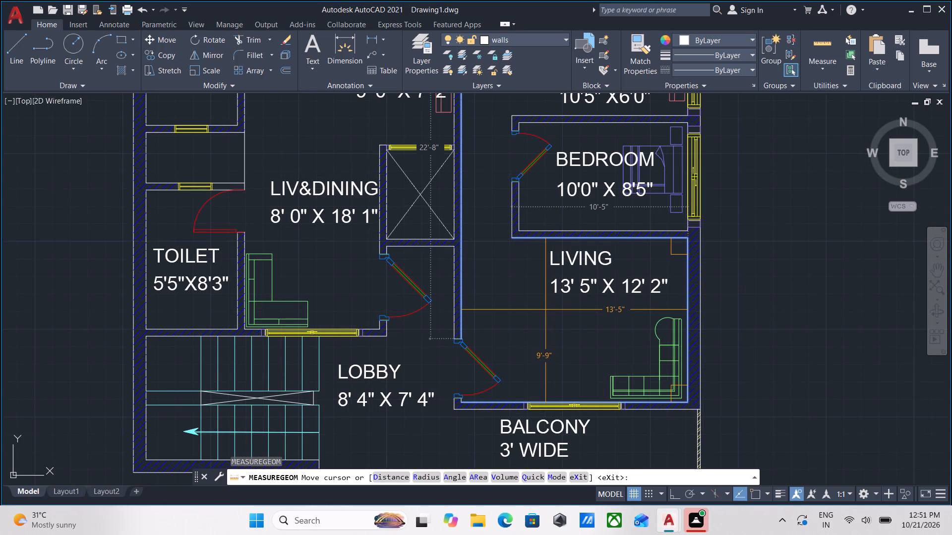
scroll(543, 310, "up", 1)
scroll(523, 310, "down", 1)
middle_click_drag(523, 310, 553, 278)
scroll(543, 282, "down", 1)
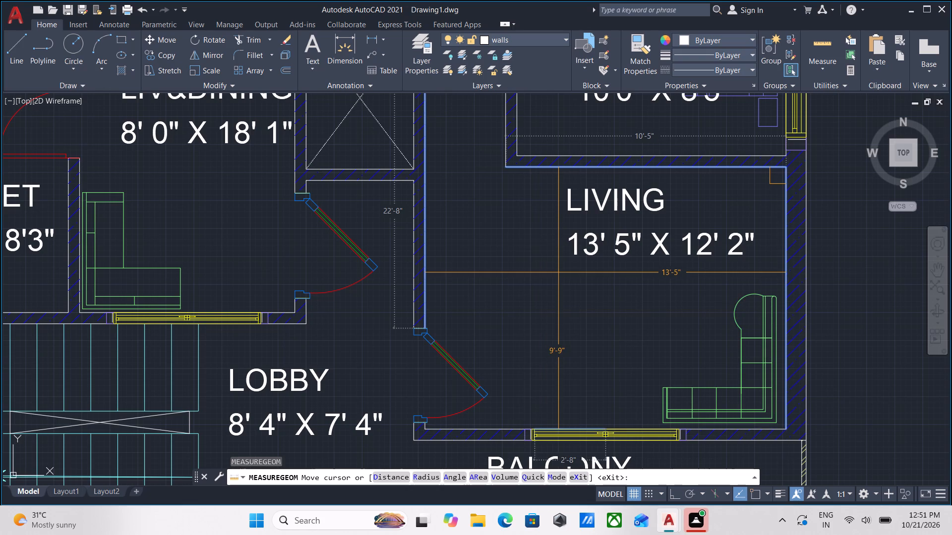
key("Escape")
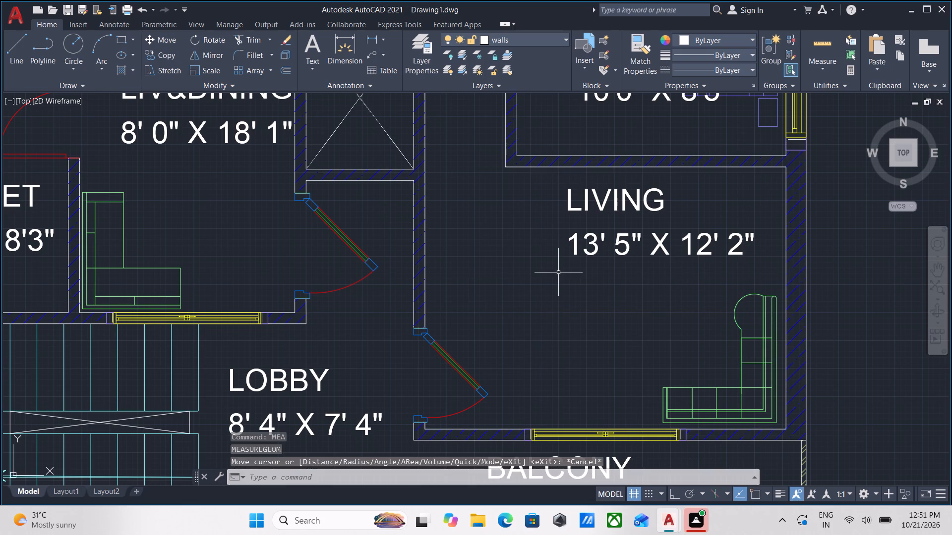
Change the dimension text under the eastern plan's LIVING label to 13' 5" X 9' 9".
triple_click(709, 244)
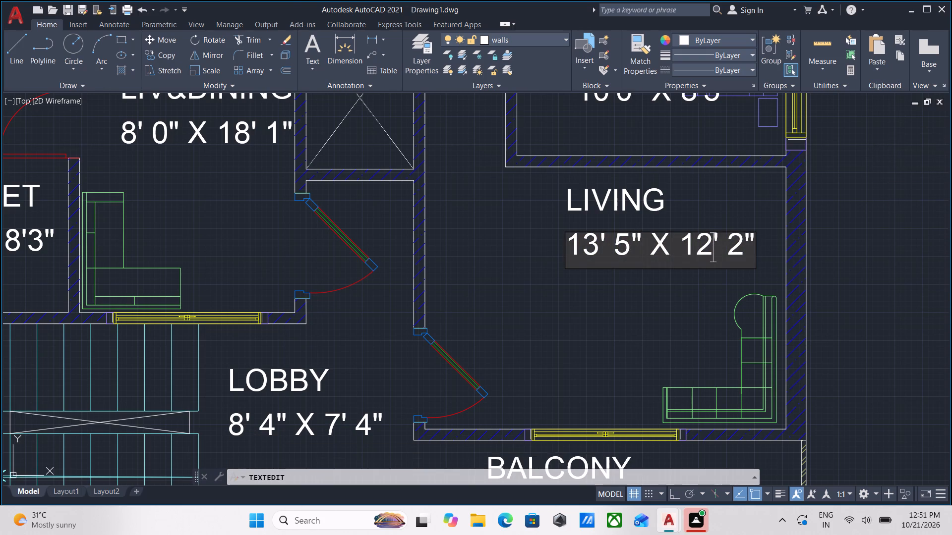
left_click(723, 246)
left_click(708, 245)
key("BackSpace")
key("BackSpace")
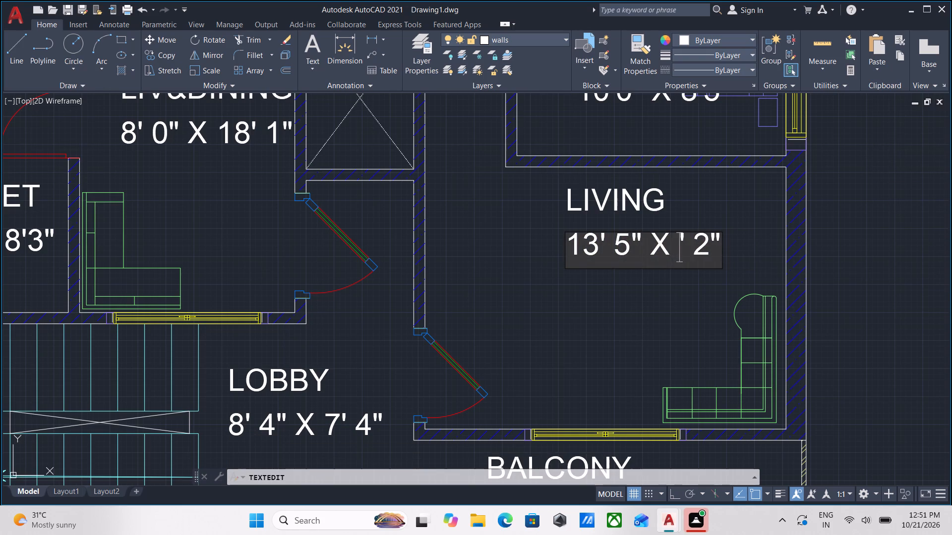
key("9")
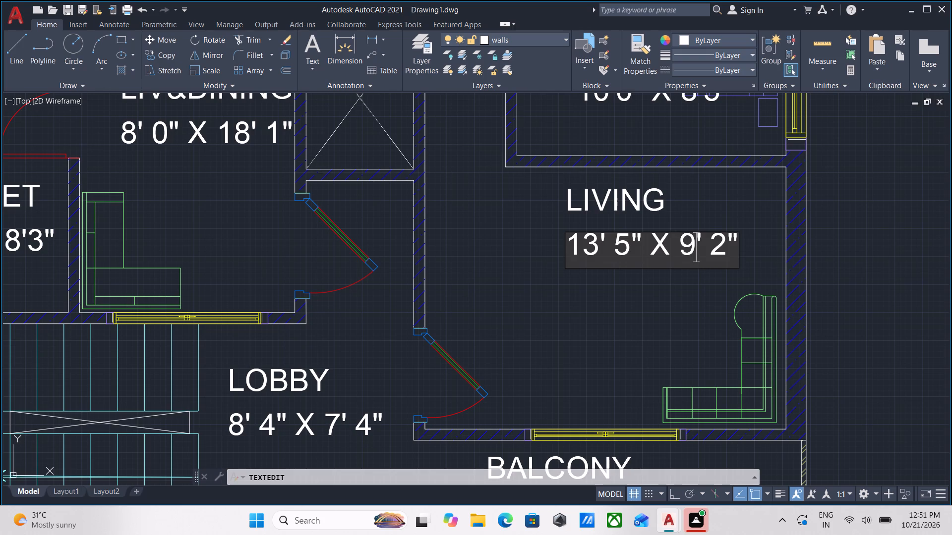
left_click(727, 240)
key("BackSpace")
key("9")
key("Return")
key("Return")
Erase the stray duplicate room names and size texts between the western and middle plans, including the BEDROOM, KITCHEN and LIVING copies overlapping the middle plan.
scroll(729, 223, "down", 3)
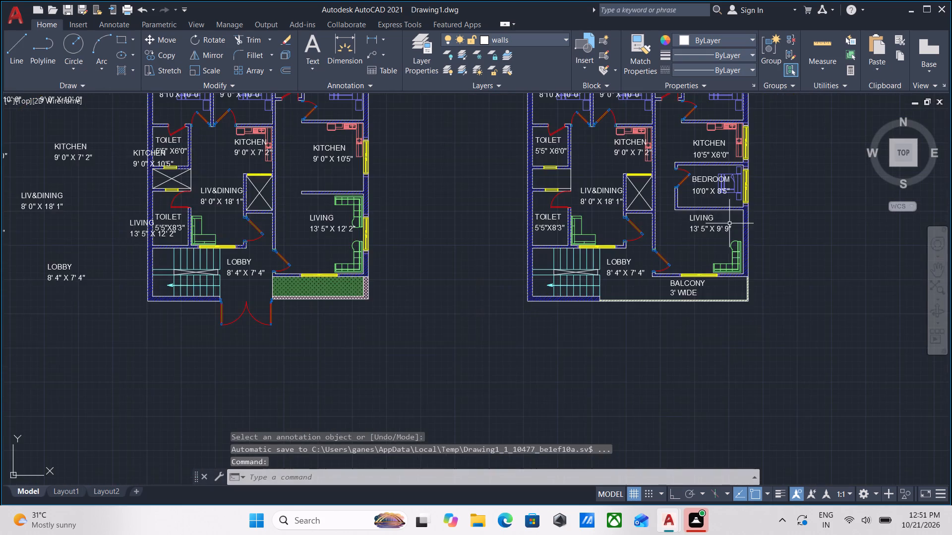
scroll(707, 223, "up", 1)
scroll(707, 223, "down", 2)
middle_click_drag(707, 223, 659, 303)
scroll(641, 311, "up", 3)
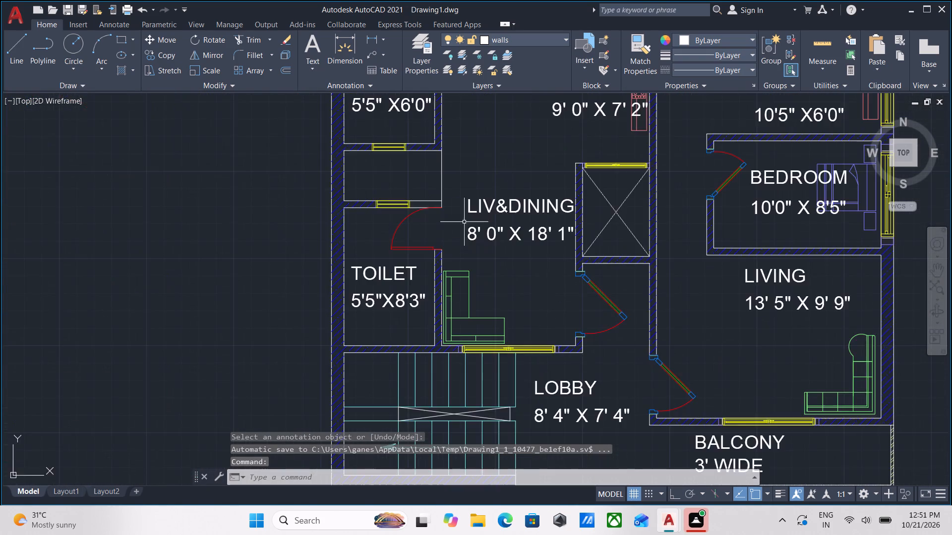
scroll(456, 218, "down", 2)
middle_click_drag(456, 218, 575, 179)
scroll(492, 194, "down", 2)
middle_click_drag(491, 195, 528, 218)
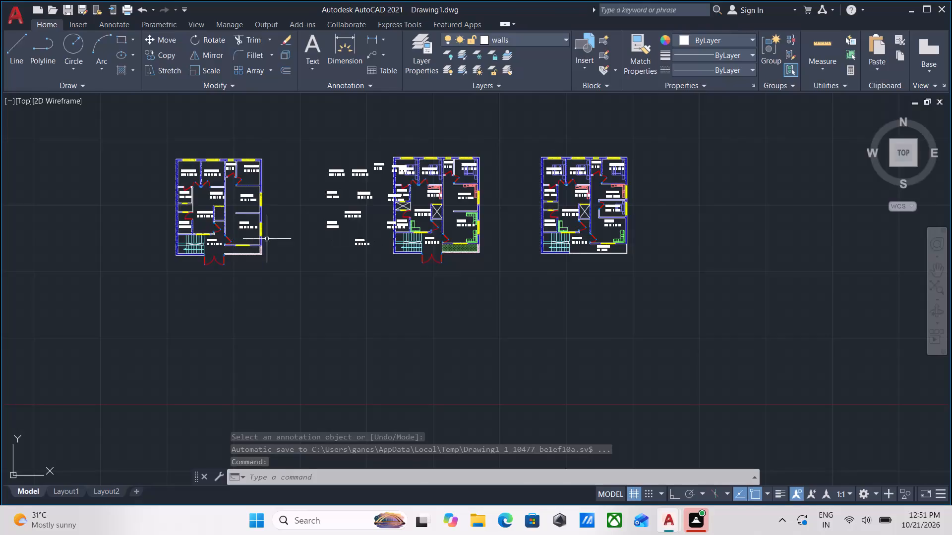
scroll(242, 238, "up", 2)
scroll(402, 252, "down", 1)
middle_click_drag(402, 252, 349, 256)
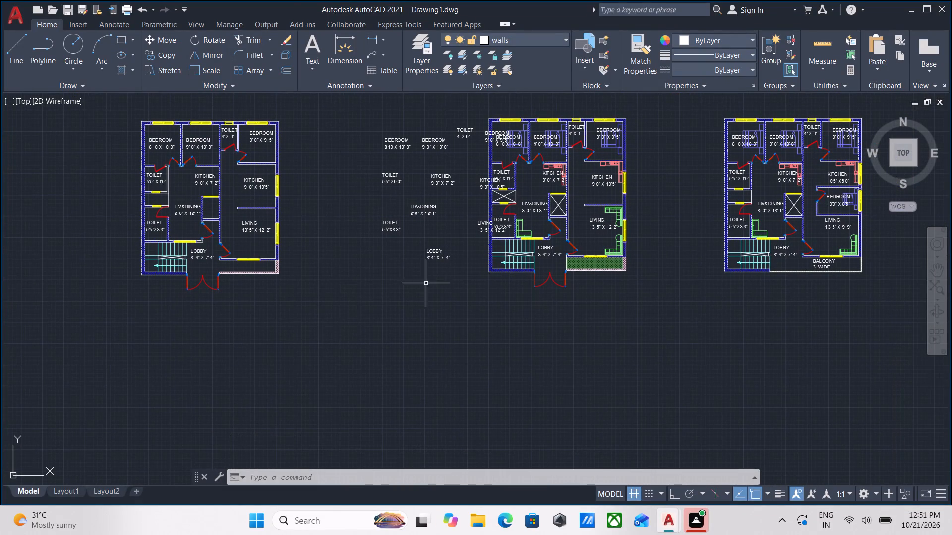
left_click(448, 278)
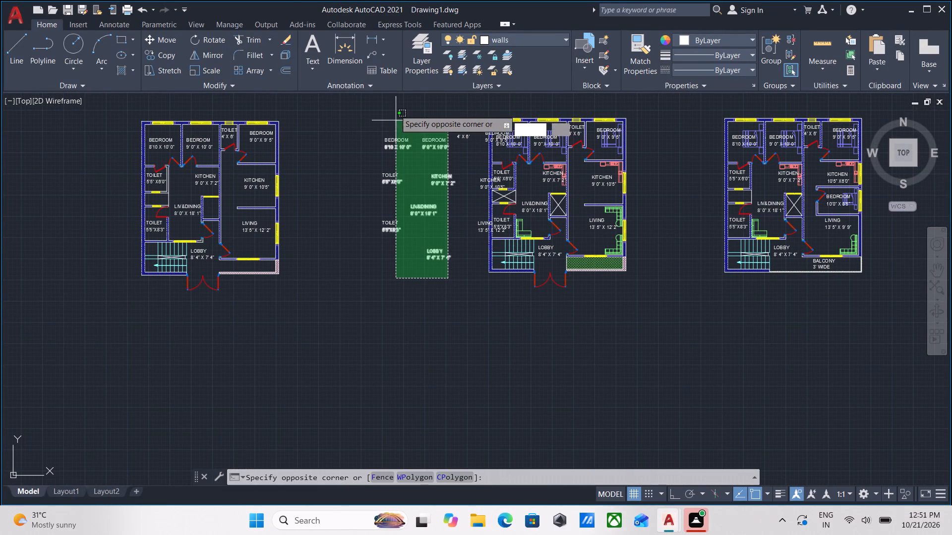
left_click(386, 141)
scroll(503, 150, "up", 3)
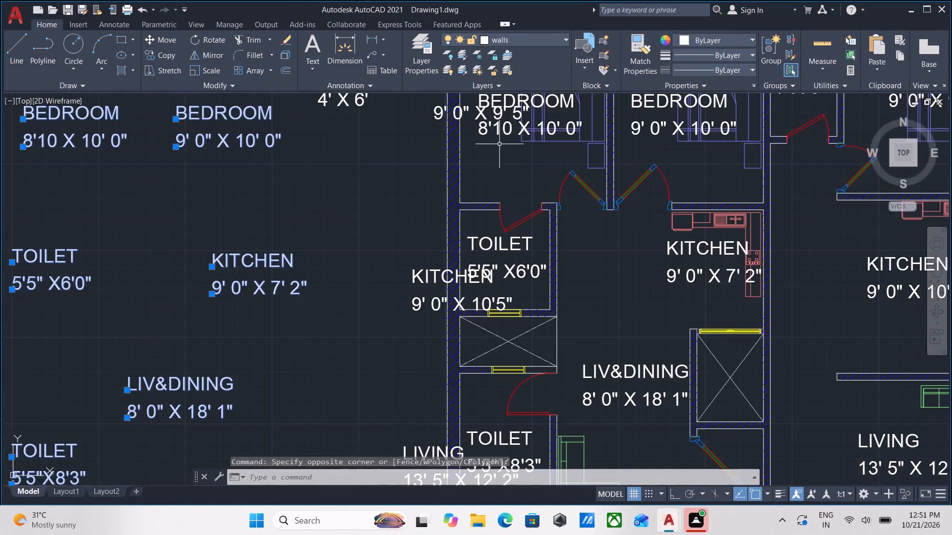
middle_click_drag(476, 126, 470, 219)
scroll(445, 192, "up", 1)
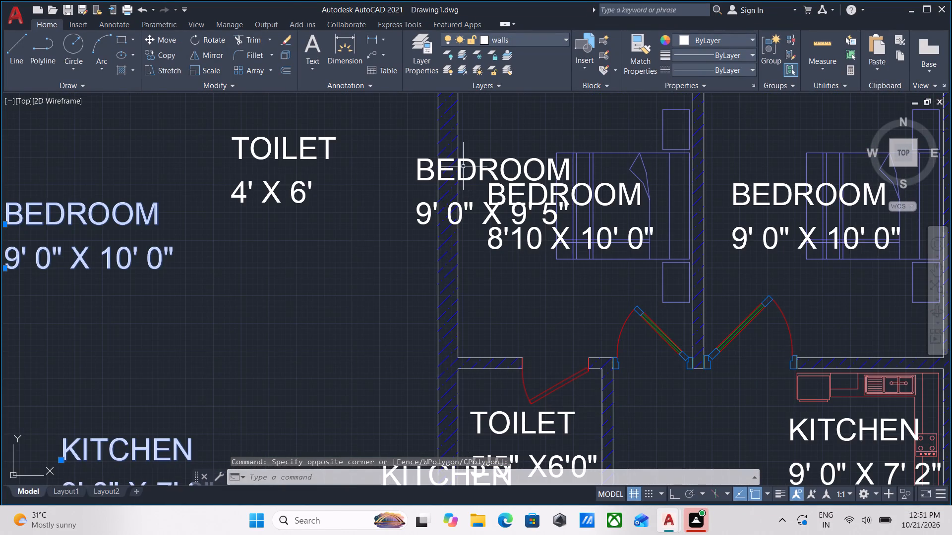
left_click(362, 133)
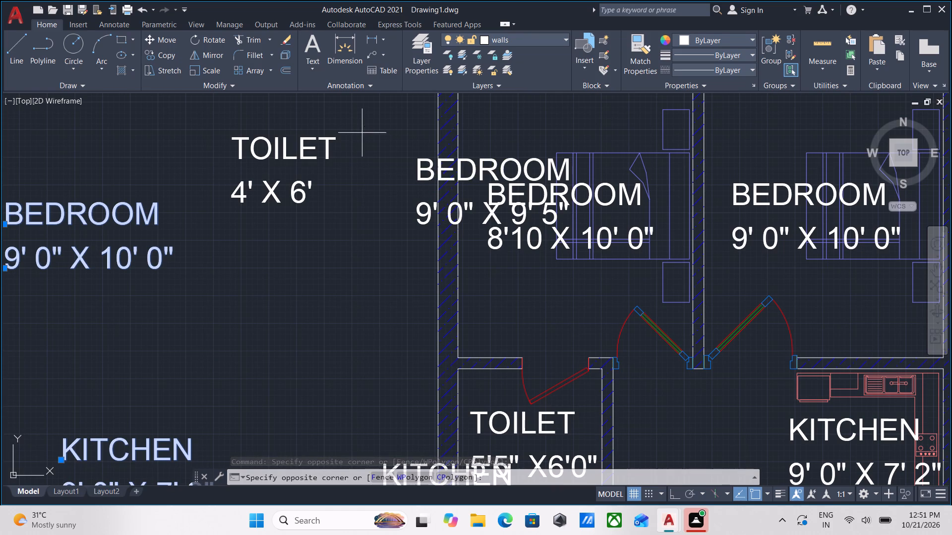
left_click(275, 203)
scroll(275, 203, "down", 2)
middle_click_drag(275, 203, 303, 186)
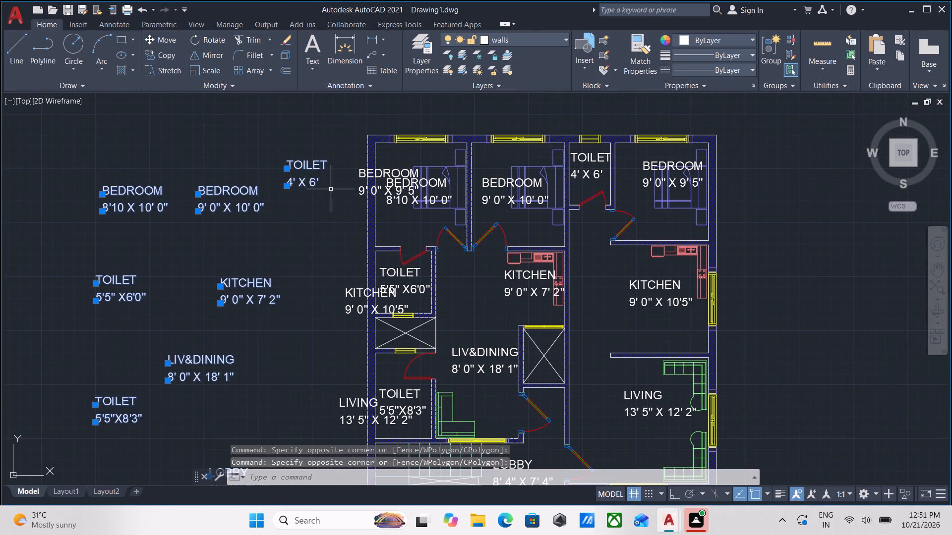
left_click(343, 267)
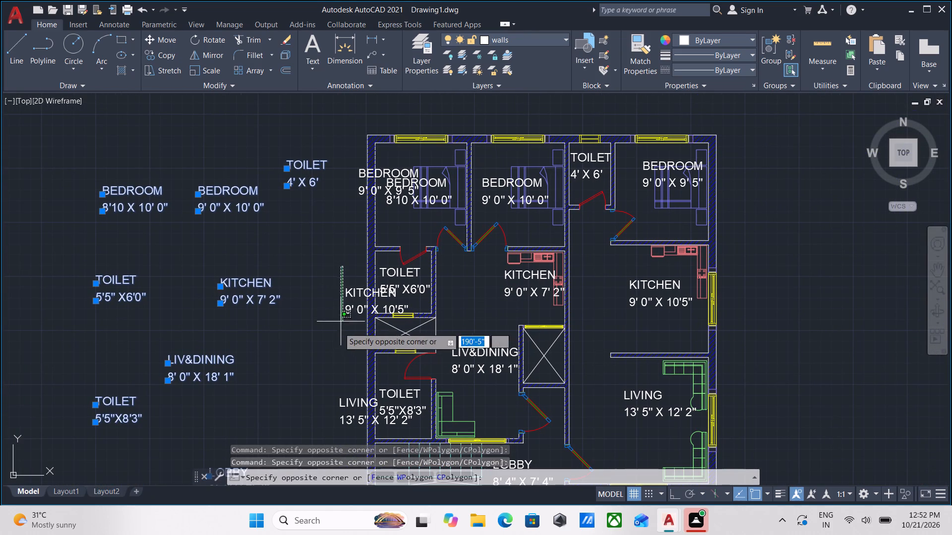
left_click(350, 346)
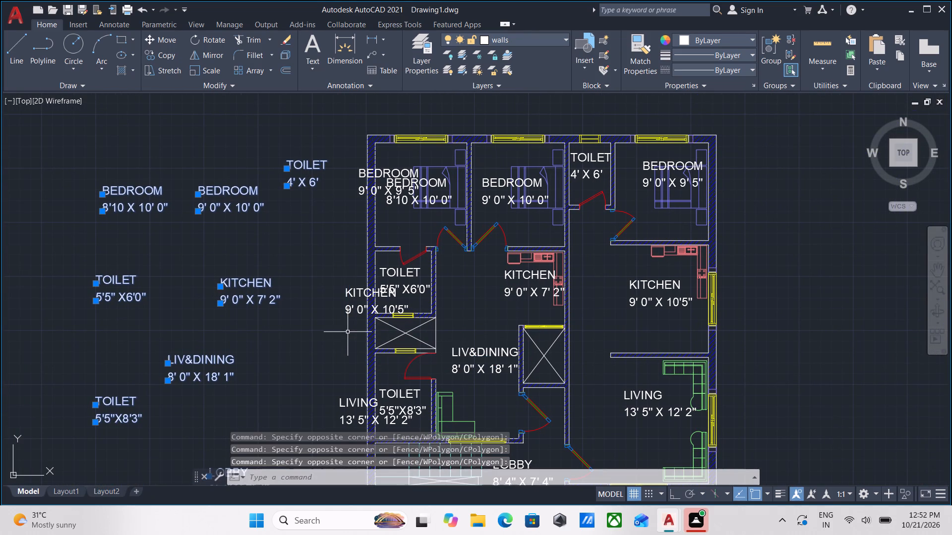
left_click(348, 332)
left_click(326, 264)
middle_click_drag(326, 264, 326, 338)
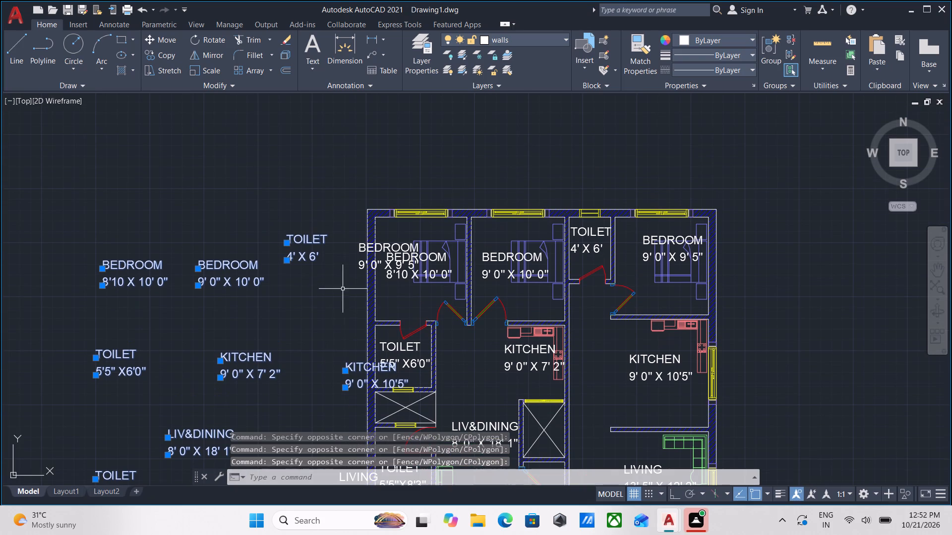
left_click(360, 281)
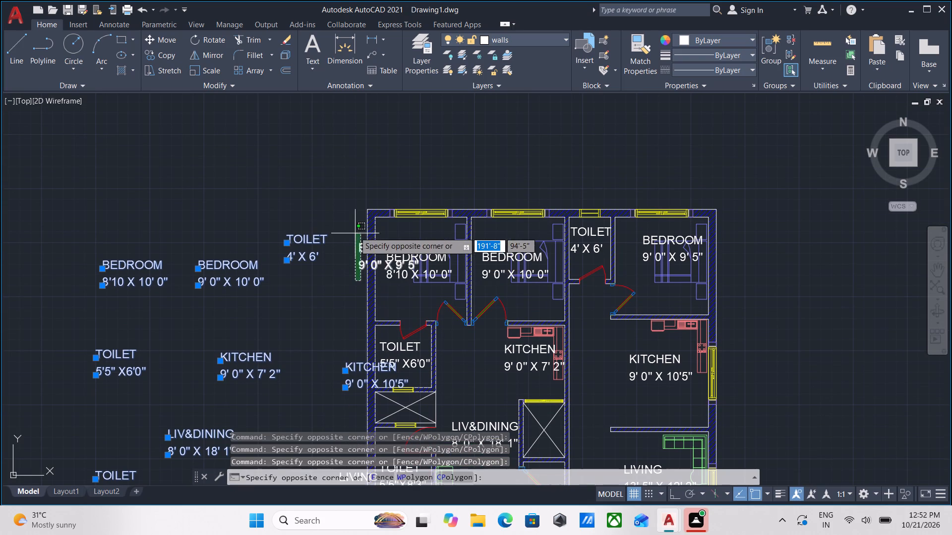
left_click(355, 232)
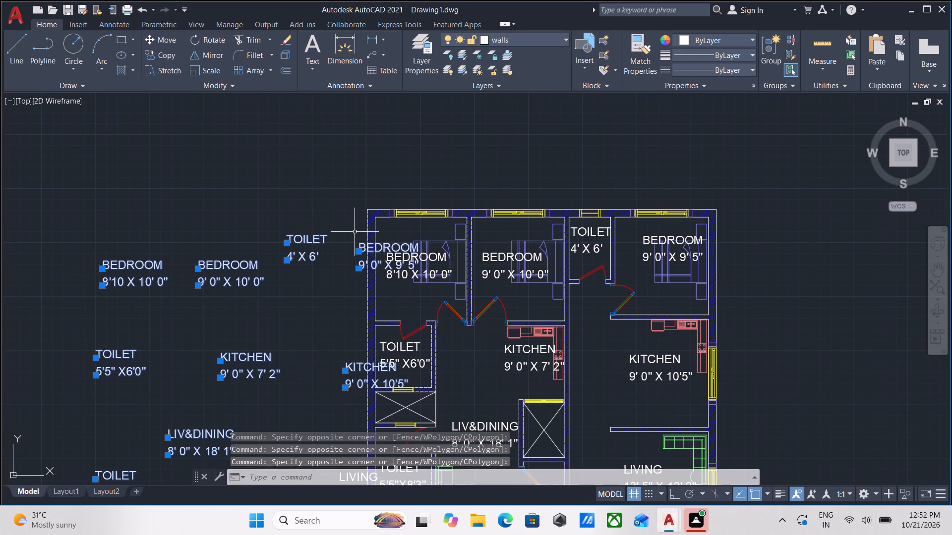
scroll(346, 234, "down", 2)
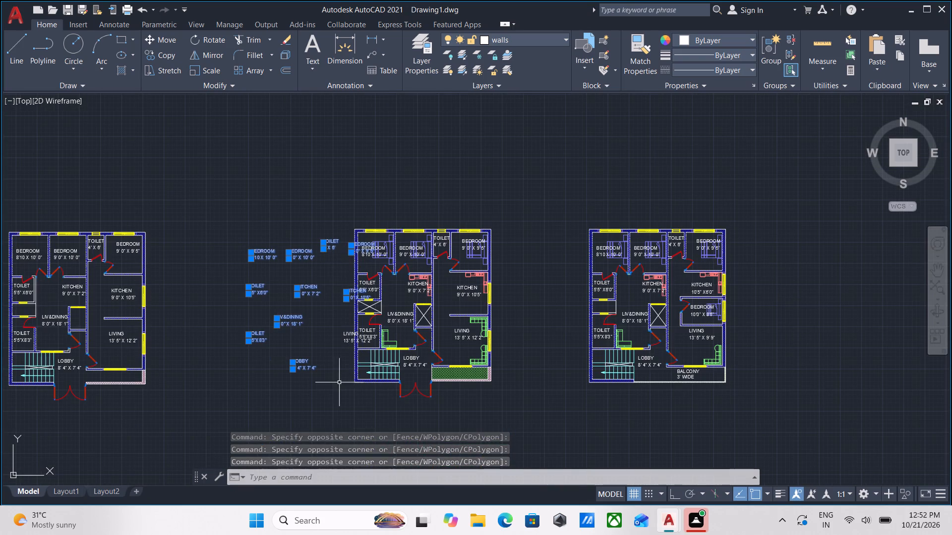
scroll(339, 390, "up", 3)
middle_click_drag(356, 286, 352, 354)
left_click(365, 283)
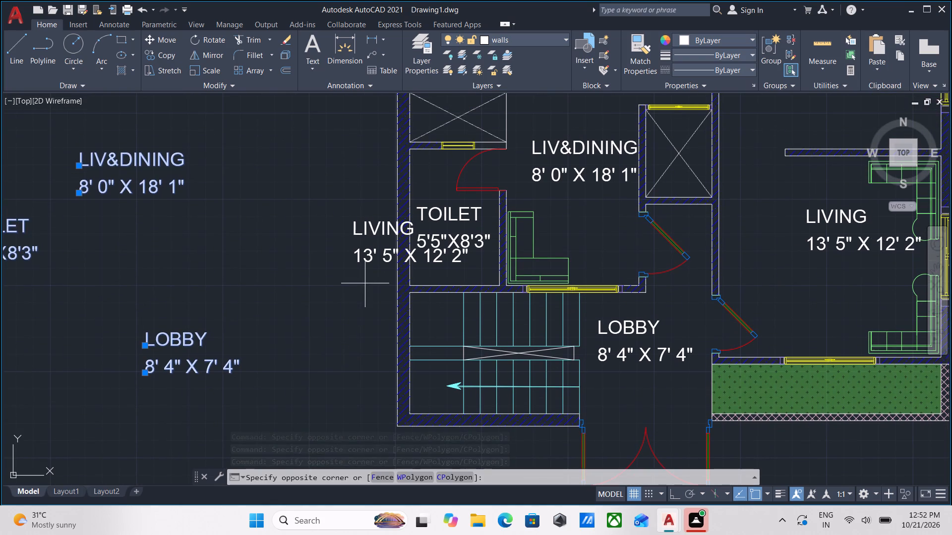
left_click(342, 197)
middle_click_drag(342, 197, 348, 367)
scroll(328, 337, "down", 2)
right_click(328, 337)
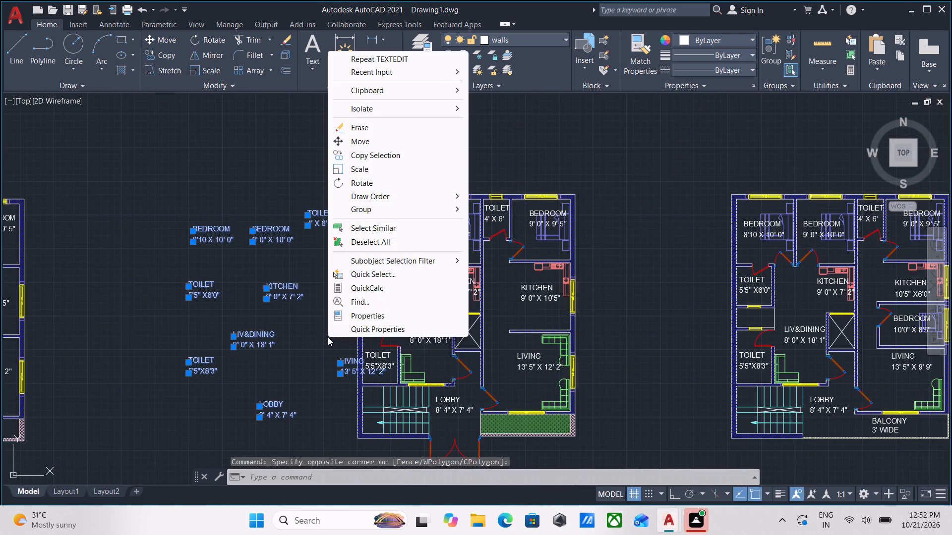
left_click(377, 128)
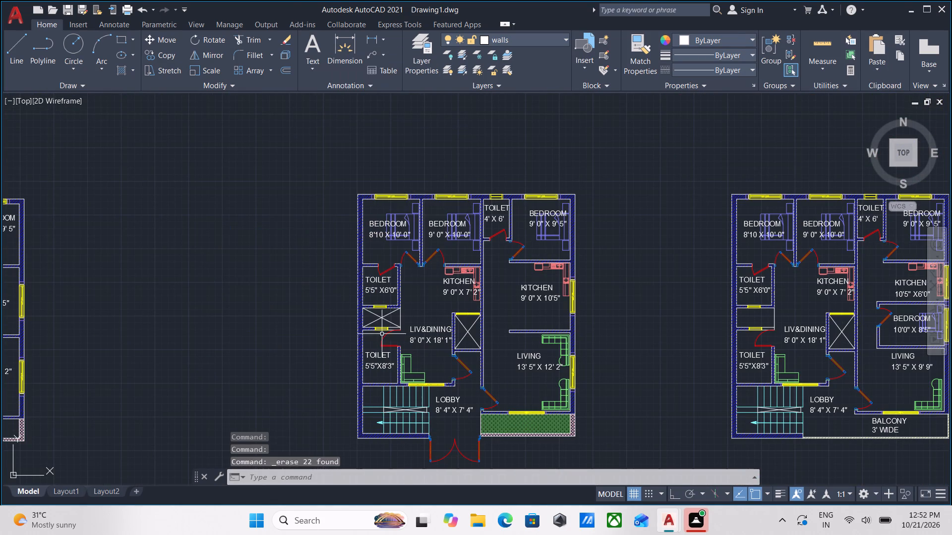
Examine the middle and eastern plans' room labels, entrance and green hatched area for remaining annotation work.
scroll(384, 347, "up", 1)
scroll(459, 293, "down", 1)
middle_click_drag(459, 292, 463, 257)
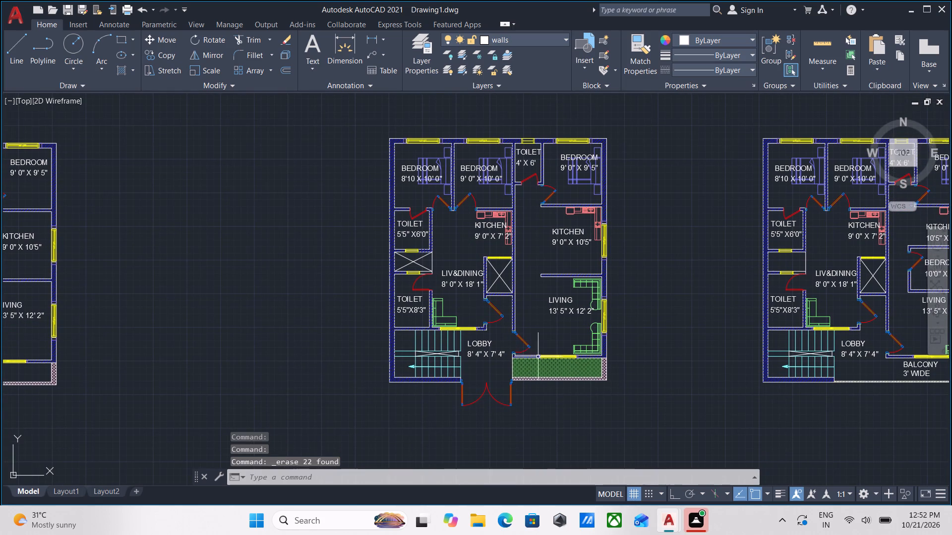
scroll(566, 389, "up", 3)
scroll(488, 321, "down", 2)
middle_click_drag(488, 321, 497, 309)
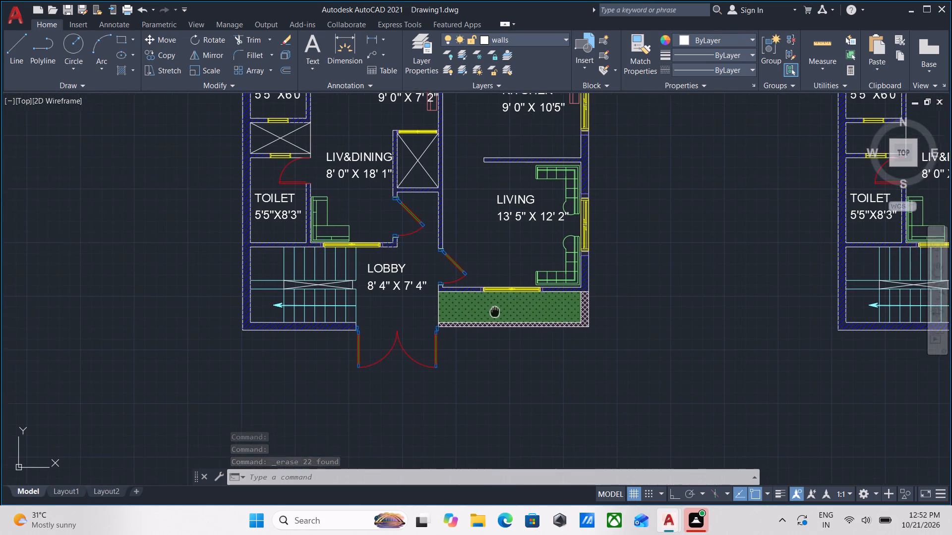
middle_click_drag(497, 309, 498, 308)
scroll(498, 308, "down", 1)
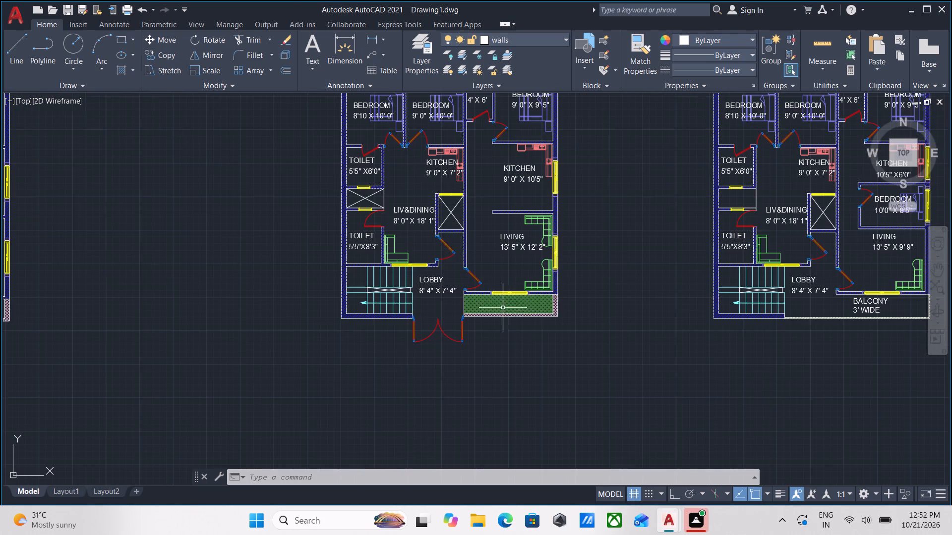
middle_click_drag(595, 341, 564, 414)
middle_click_drag(572, 325, 582, 303)
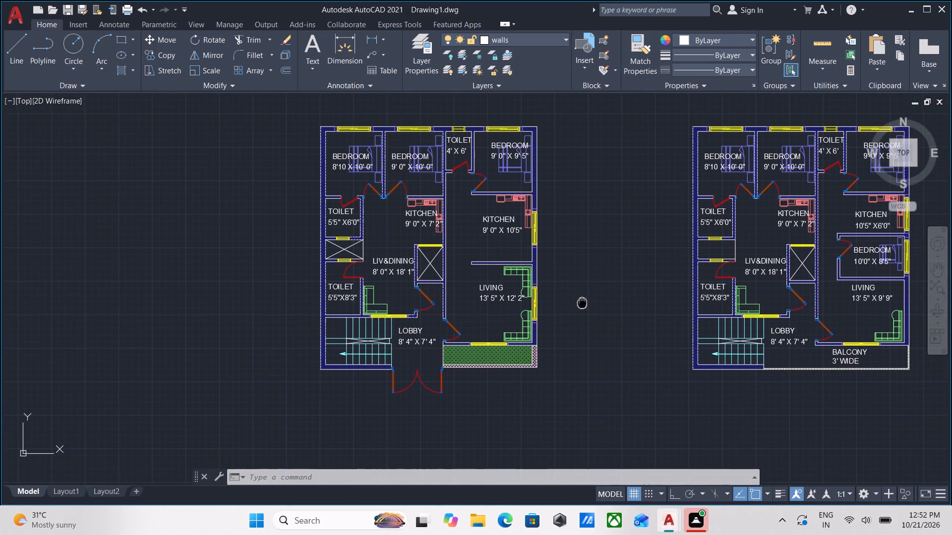
middle_click_drag(582, 303, 575, 311)
Add a vertical linear dimension across the width of the northern stair flight in the middle plan, from the toilet wall to the flight's inner edge.
scroll(333, 359, "up", 2)
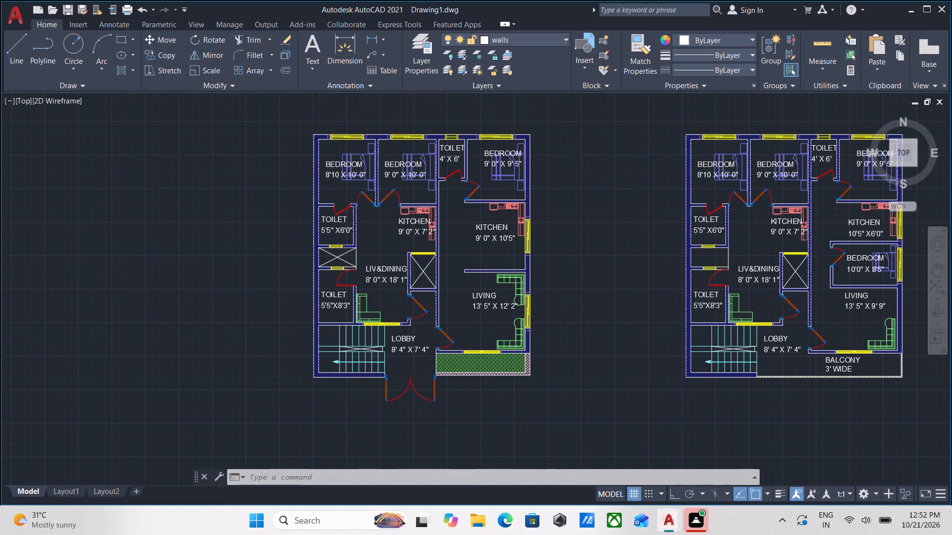
scroll(329, 361, "up", 1)
middle_click_drag(329, 361, 392, 362)
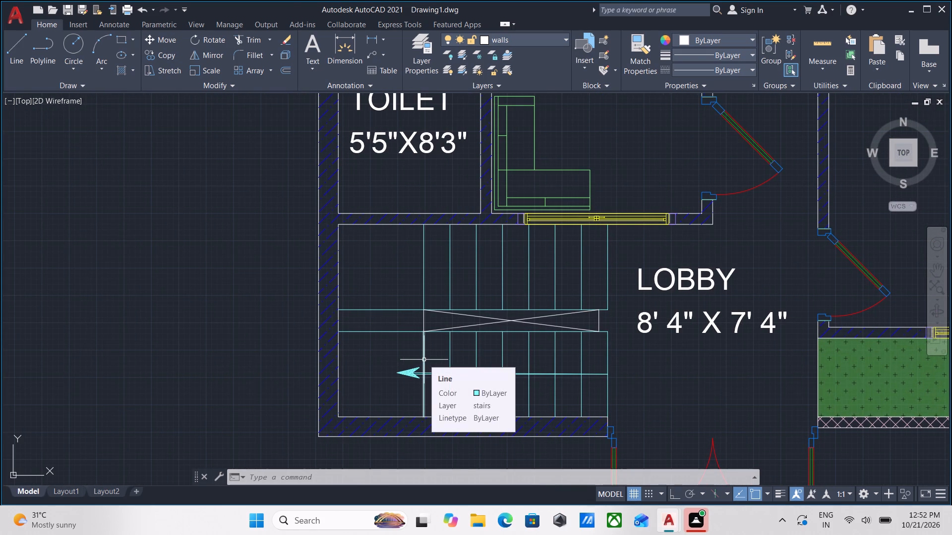
middle_click_drag(401, 344, 411, 382)
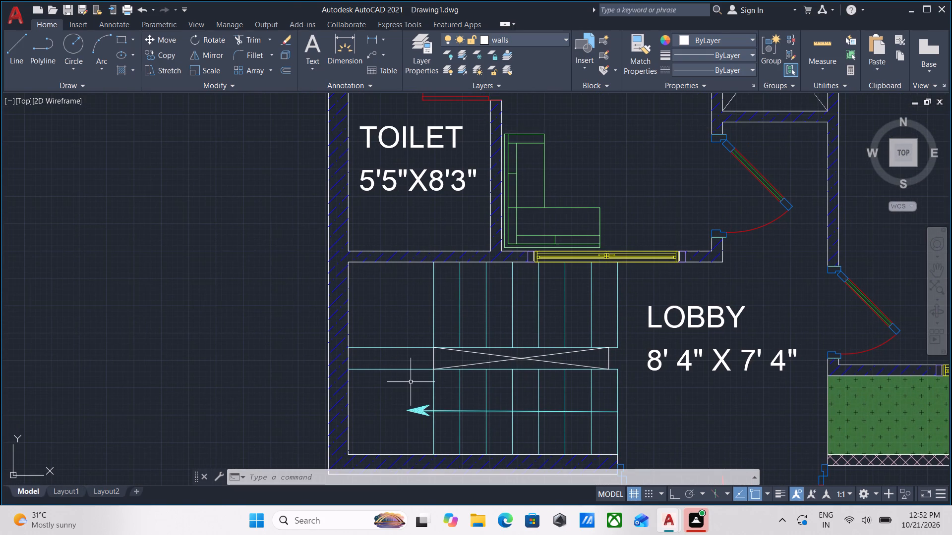
type("DLI")
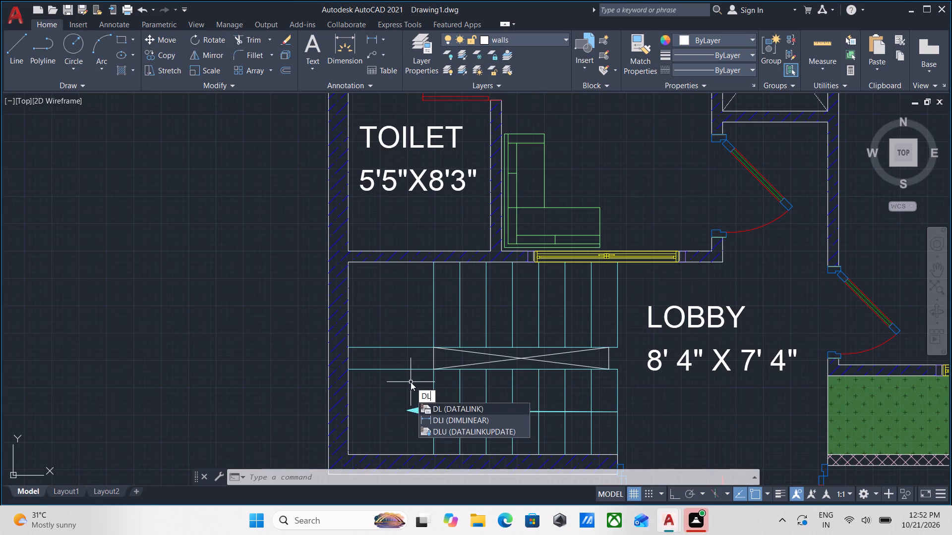
key("Return")
scroll(484, 253, "up", 2)
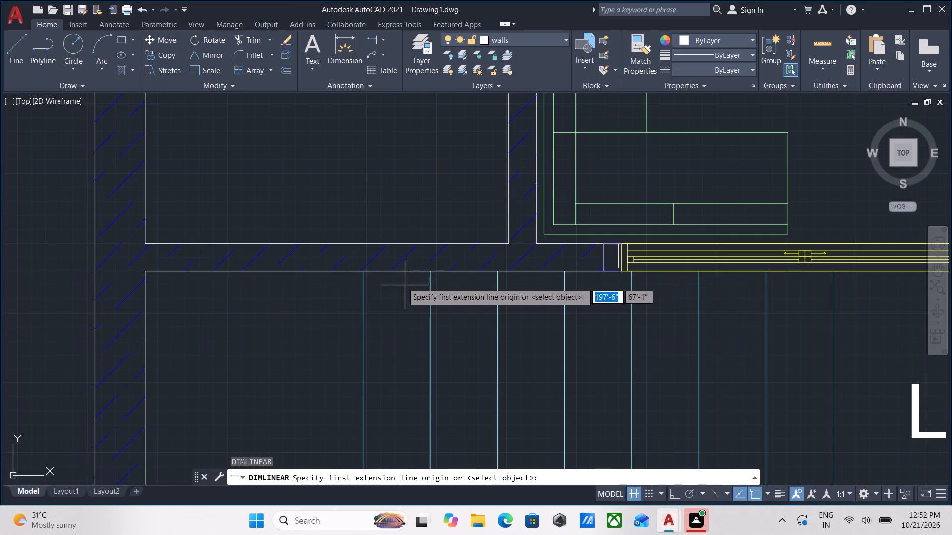
left_click(395, 274)
middle_click_drag(402, 369, 412, 138)
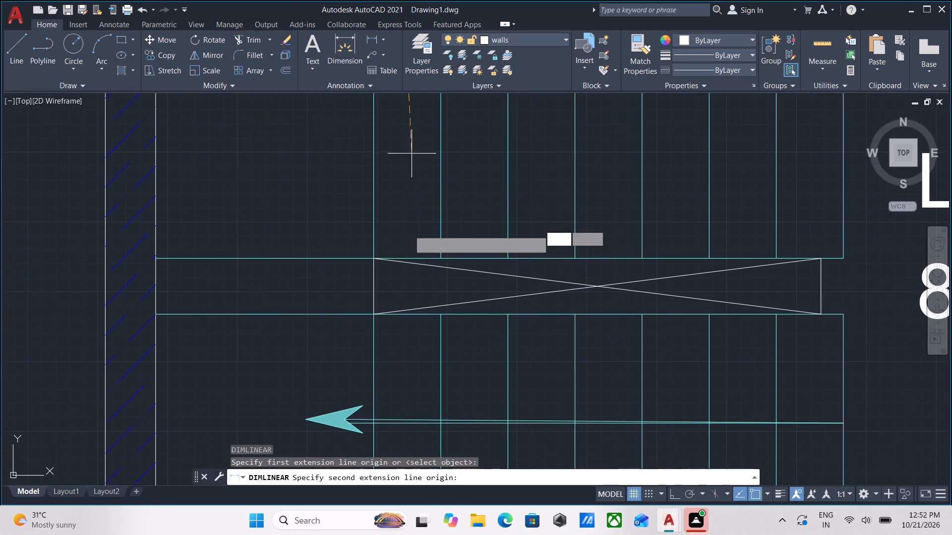
left_click(408, 259)
scroll(408, 257, "down", 2)
middle_click_drag(408, 257, 406, 270)
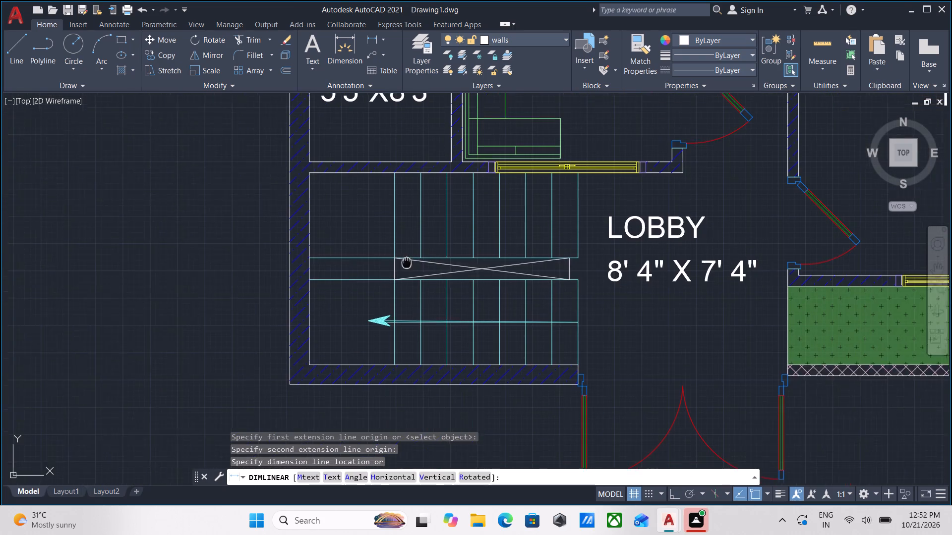
middle_click_drag(406, 270, 406, 274)
left_click(408, 257)
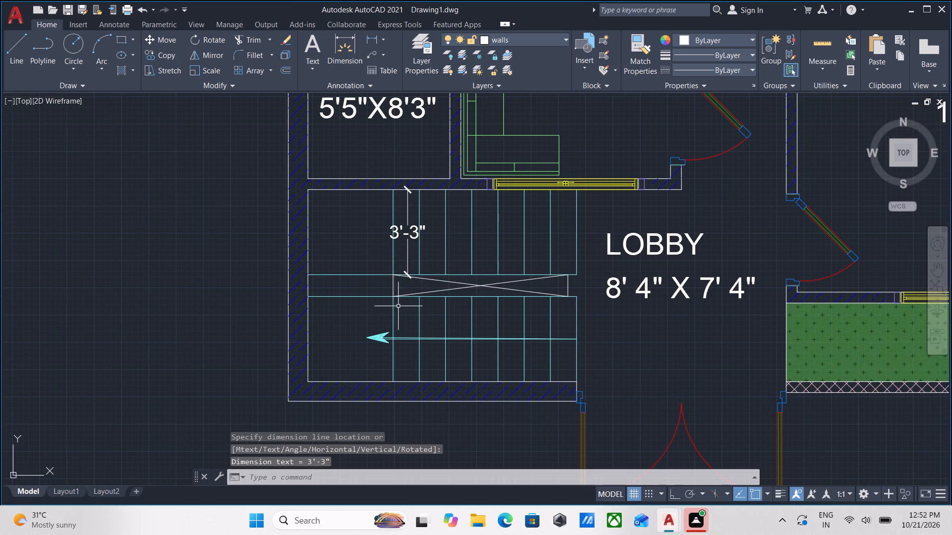
Add a horizontal linear dimension across the middle plan's stair landing, from the western wall to the first tread line, between the two flights.
scroll(399, 333, "up", 1)
middle_click_drag(408, 304, 425, 301)
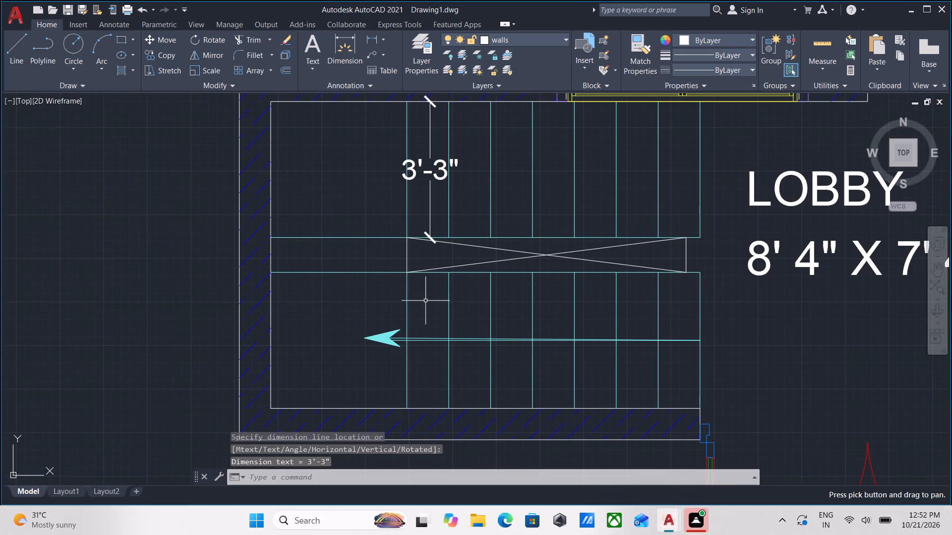
type("DLI")
key("Return")
scroll(268, 256, "up", 1)
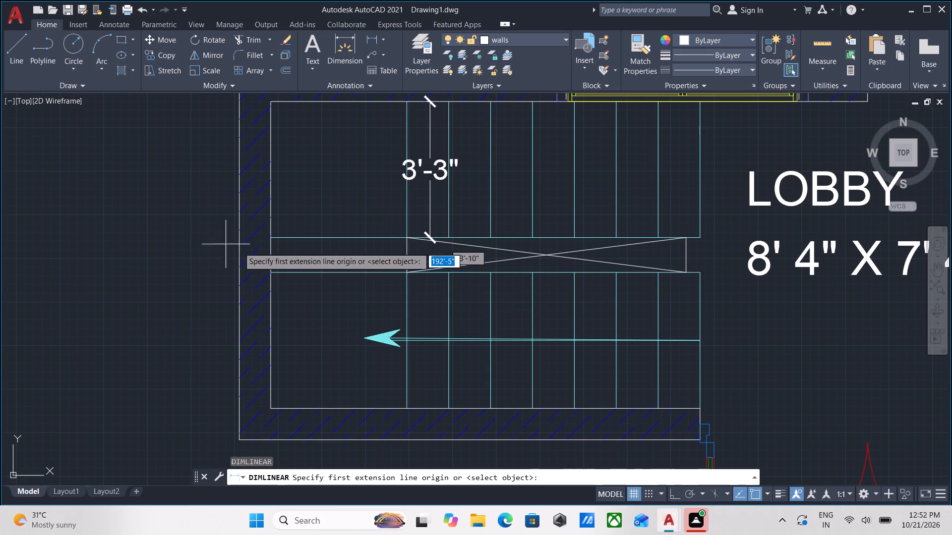
scroll(273, 258, "up", 1)
left_click(272, 252)
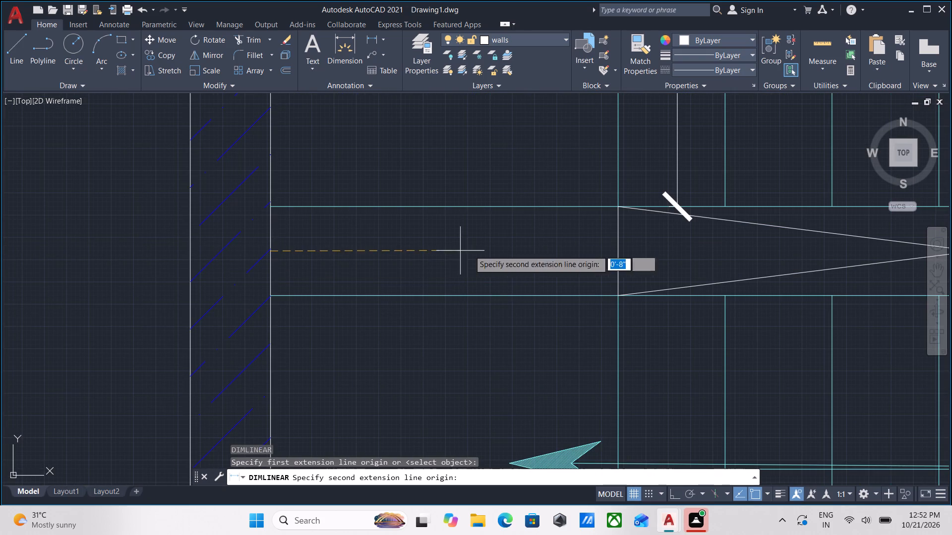
left_click(619, 251)
left_click(586, 252)
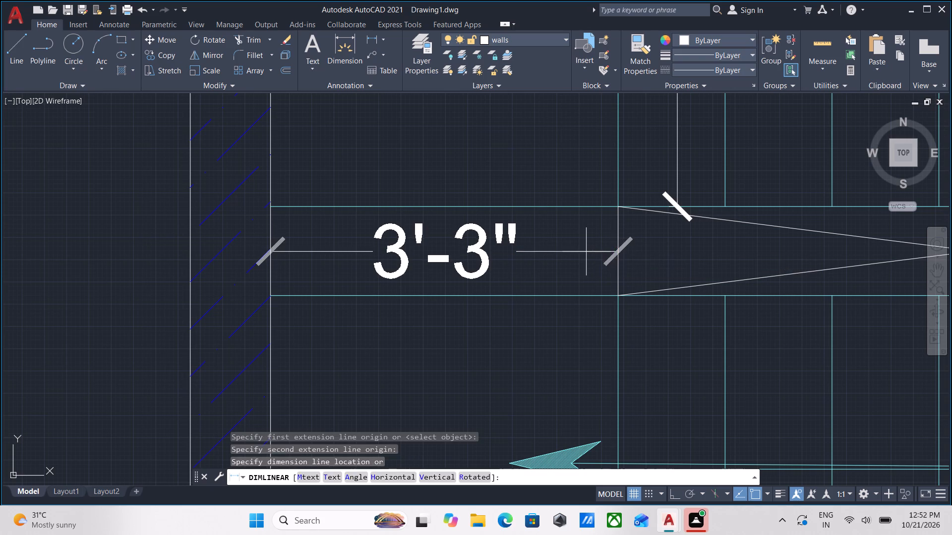
Add a vertical linear dimension across the middle plan's southern stair flight, from its inner edge to the southern wall.
scroll(470, 321, "down", 1)
middle_click_drag(470, 321, 485, 288)
type("DLI")
key("Return")
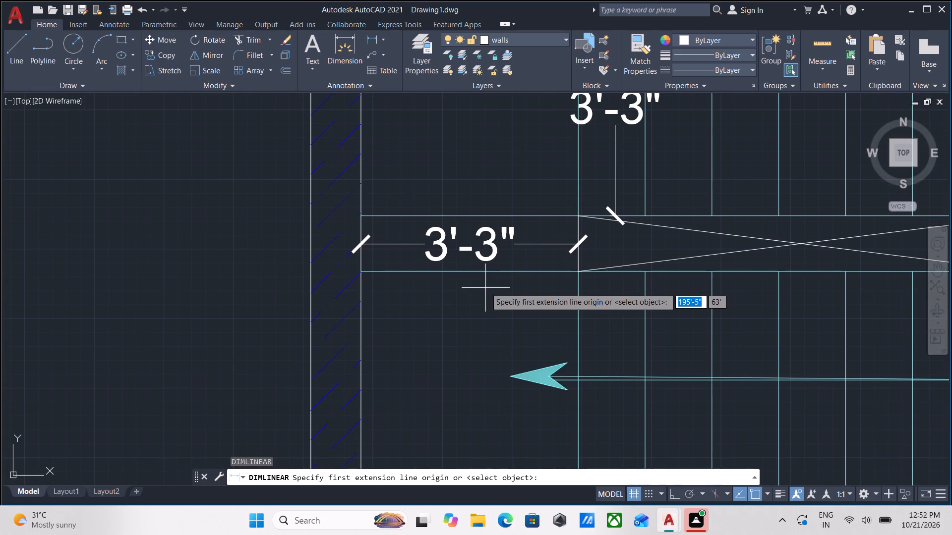
scroll(481, 287, "down", 1)
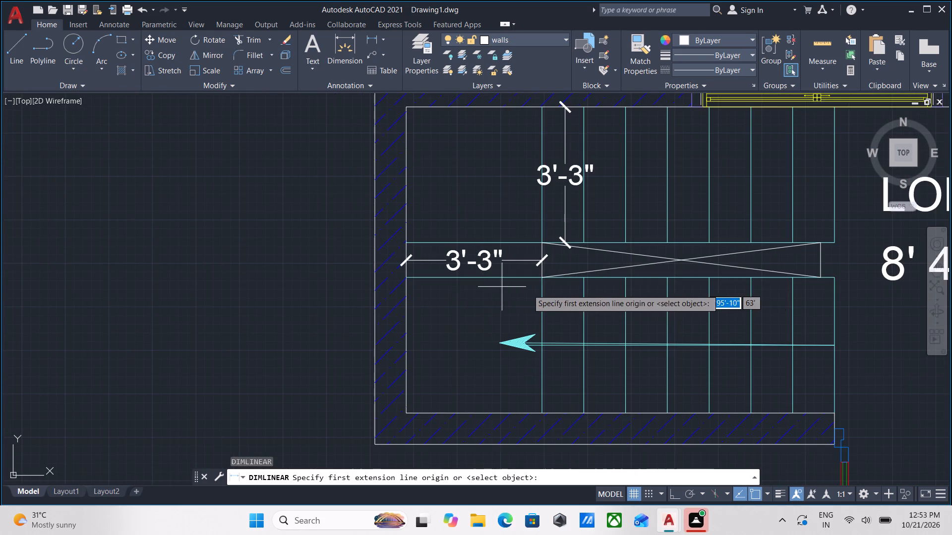
scroll(577, 286, "up", 1)
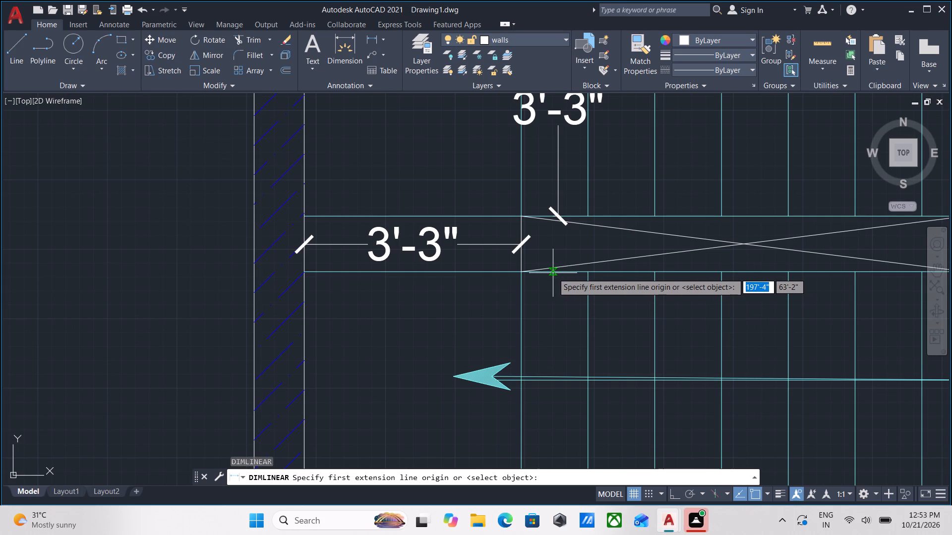
left_click(553, 273)
scroll(539, 406, "down", 1)
middle_click_drag(538, 397, 551, 305)
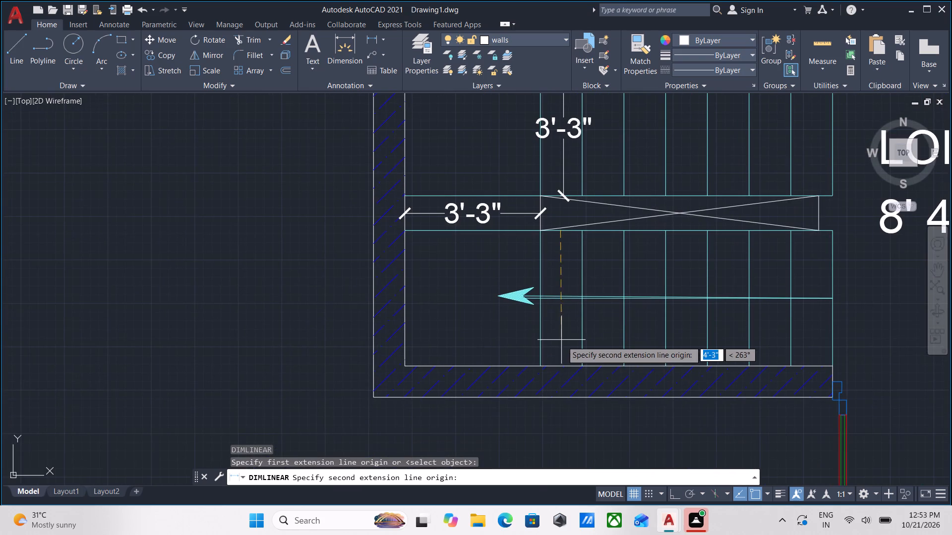
left_click(559, 369)
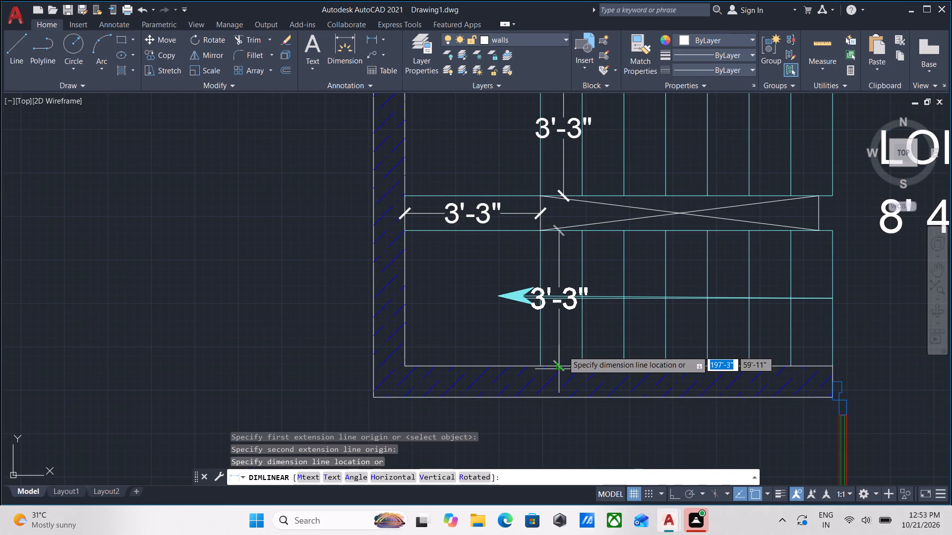
left_click(563, 334)
Add a vertical linear dimension on the eastern plan's stair landing, from the toilet wall to the northern flight's inner edge line.
scroll(418, 273, "down", 3)
middle_click_drag(418, 273, 324, 287)
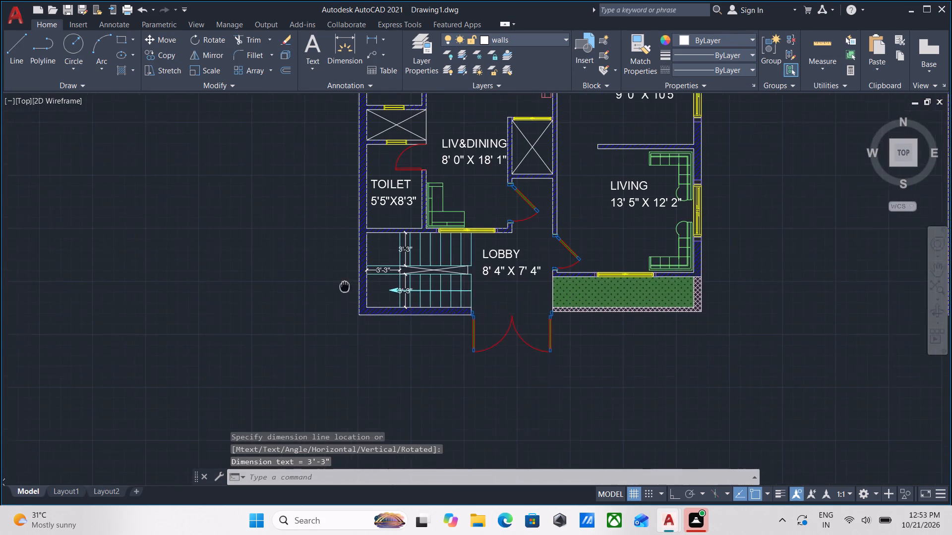
middle_click_drag(324, 287, 295, 289)
scroll(477, 313, "down", 1)
middle_click_drag(642, 366, 525, 357)
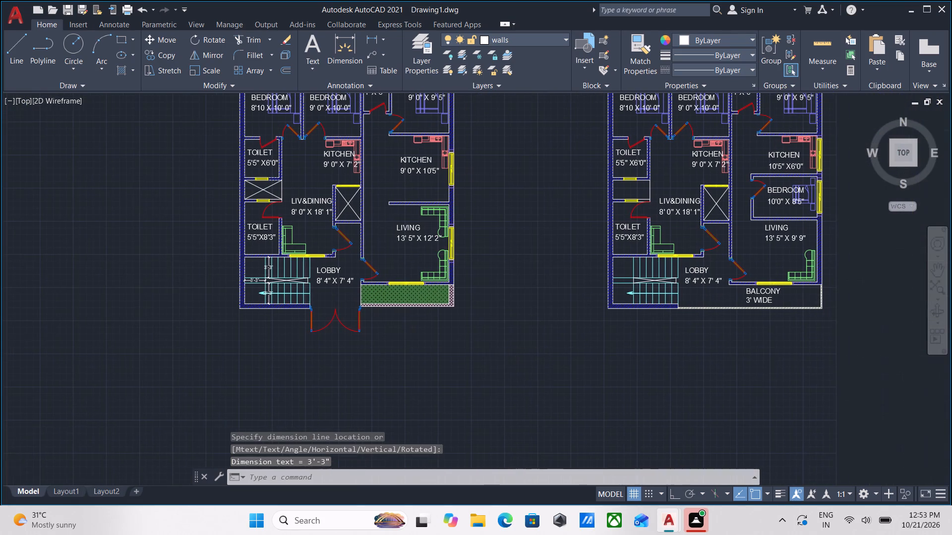
scroll(577, 320, "up", 2)
middle_click_drag(577, 320, 438, 350)
scroll(434, 350, "down", 2)
middle_click_drag(434, 350, 414, 369)
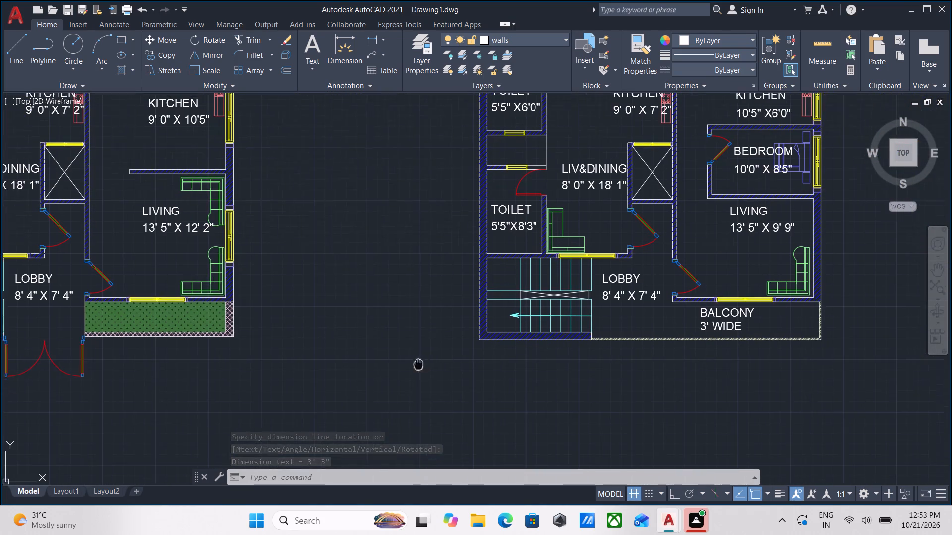
type("DLI")
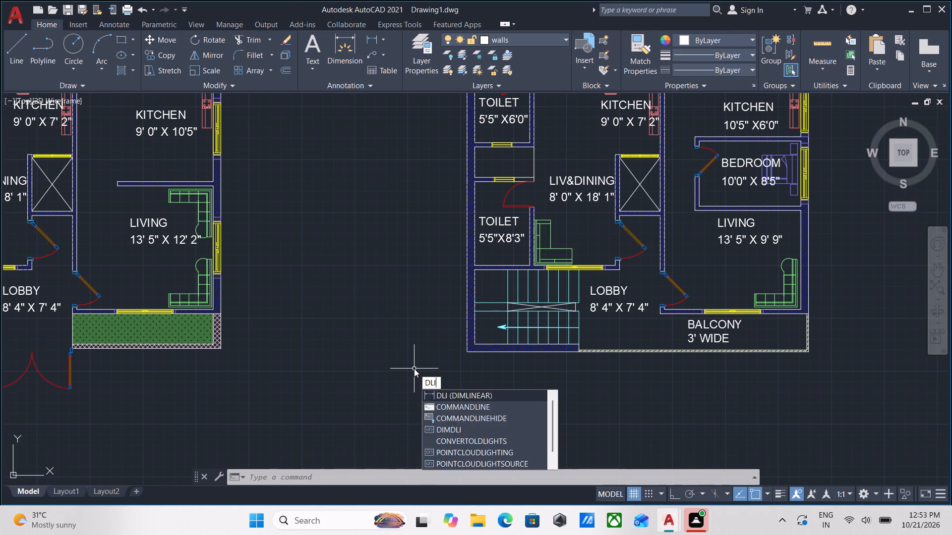
key("Return")
scroll(502, 293, "up", 3)
middle_click_drag(490, 285, 497, 305)
scroll(460, 226, "up", 1)
left_click(460, 226)
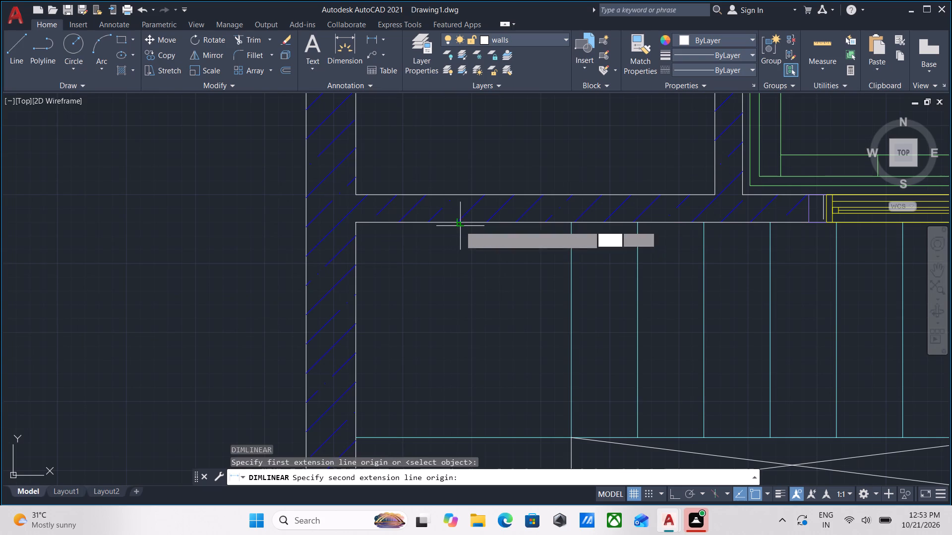
middle_click_drag(458, 386, 471, 290)
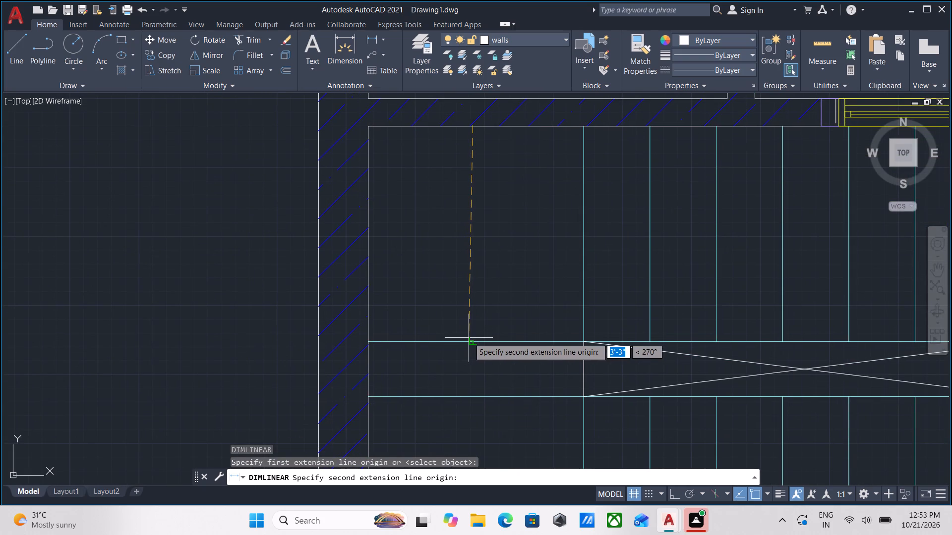
left_click(473, 342)
left_click(479, 296)
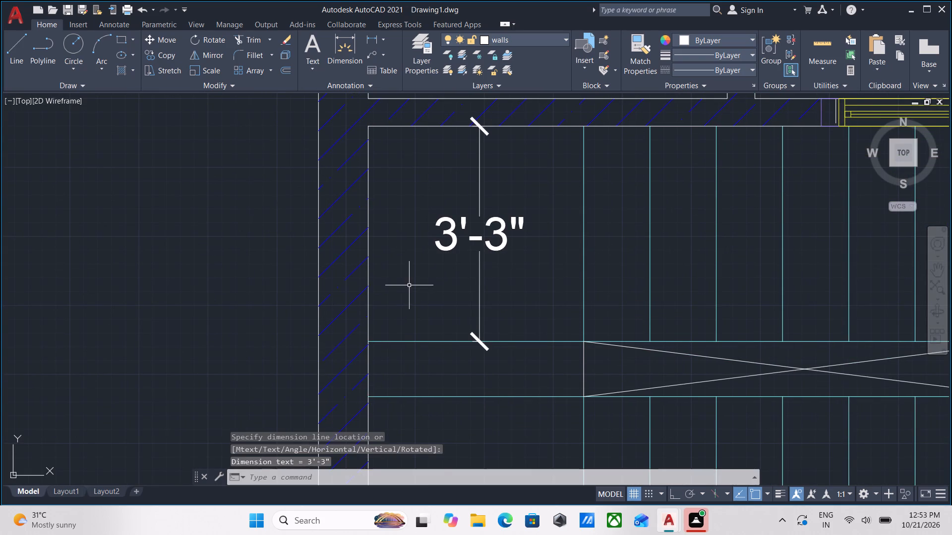
Add a horizontal linear dimension across the eastern plan's stair landing, from the western wall to the first tread line, between the flights.
middle_click_drag(409, 285, 415, 318)
type("DLI")
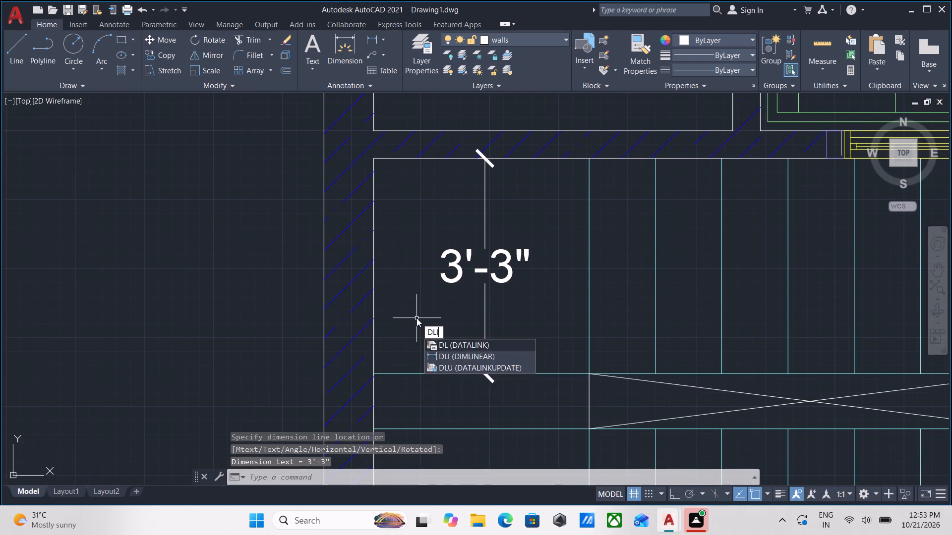
key("Return")
scroll(453, 324, "down", 1)
middle_click_drag(453, 324, 456, 303)
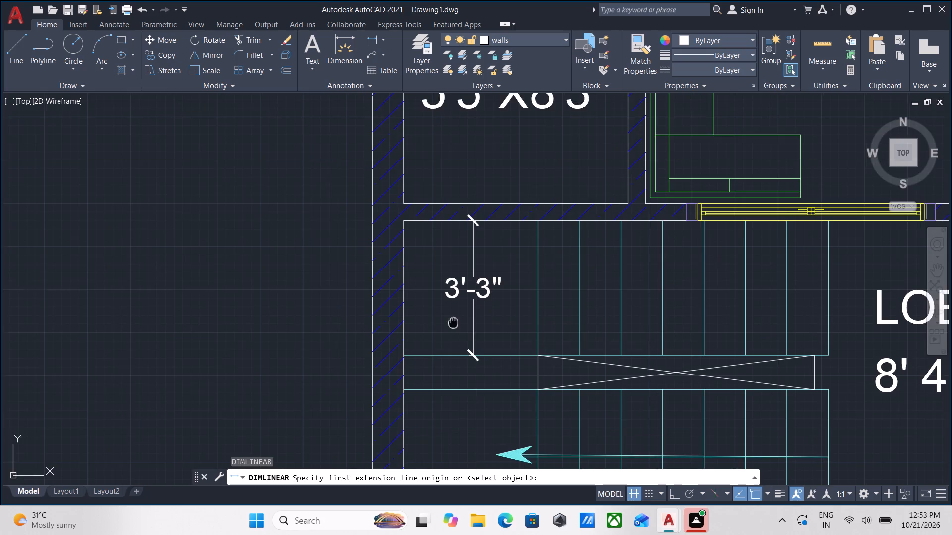
middle_click_drag(456, 303, 459, 278)
scroll(438, 325, "up", 2)
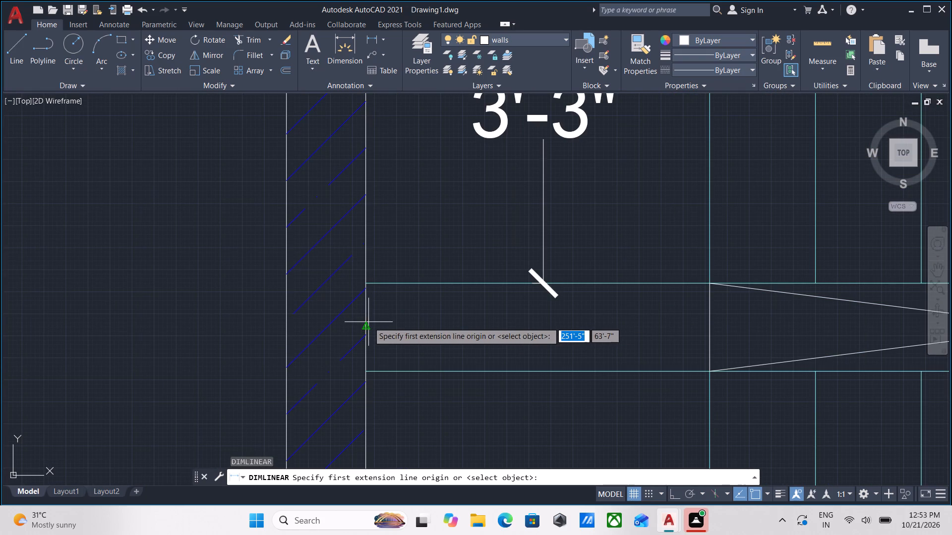
left_click(367, 324)
middle_click_drag(536, 332, 407, 332)
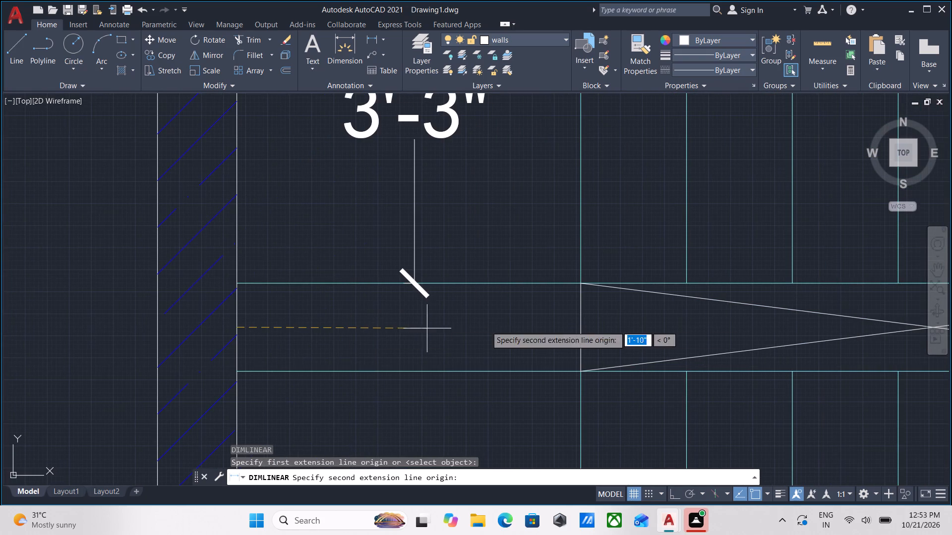
left_click(578, 325)
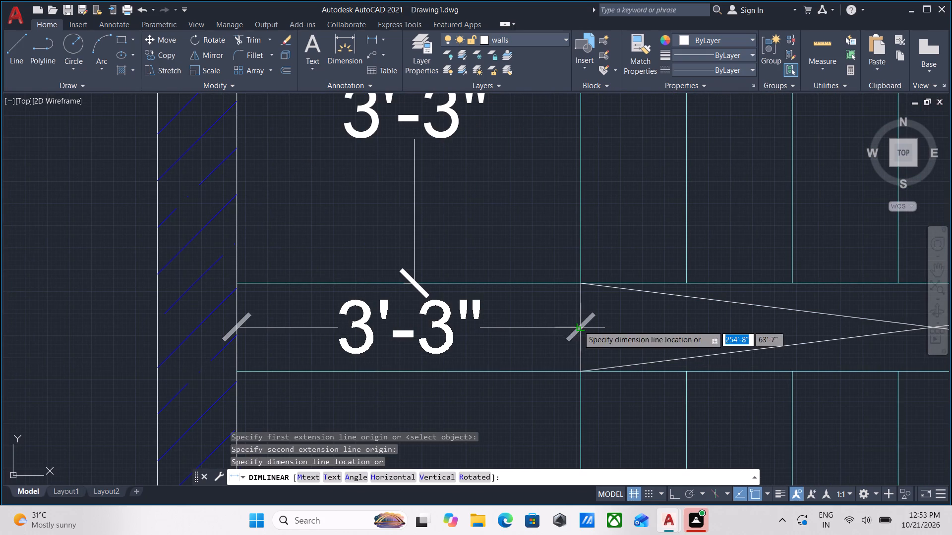
left_click(543, 327)
Add a vertical linear dimension on the eastern plan's landing, from the southern flight's inner edge line to the southern wall.
scroll(472, 362, "down", 3)
middle_click_drag(472, 362, 488, 322)
scroll(483, 338, "down", 2)
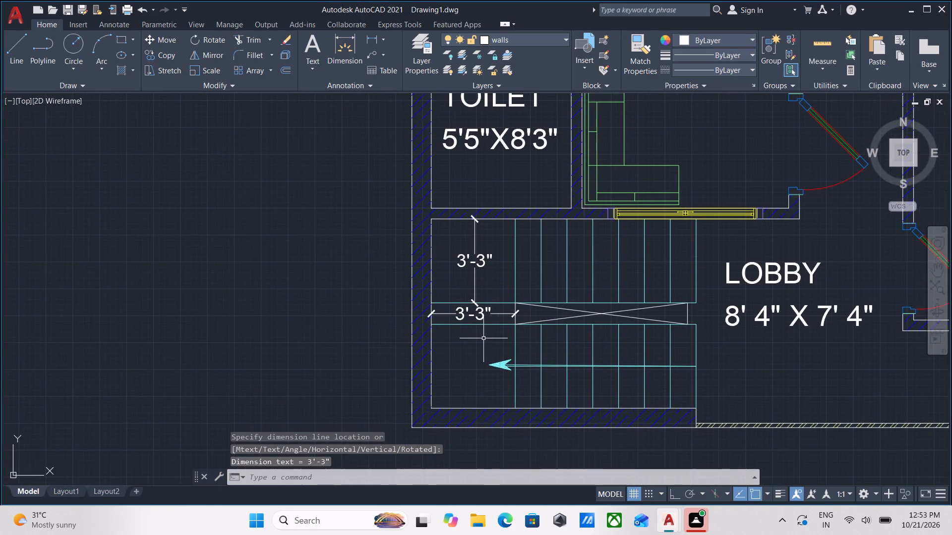
middle_click_drag(483, 338, 493, 321)
middle_click_drag(491, 321, 528, 313)
scroll(525, 313, "up", 2)
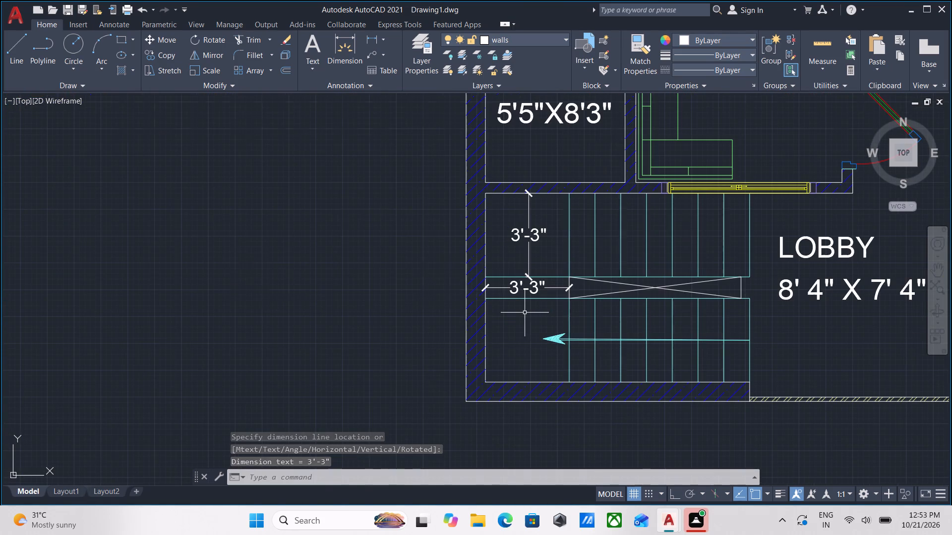
type("DLI")
key("Return")
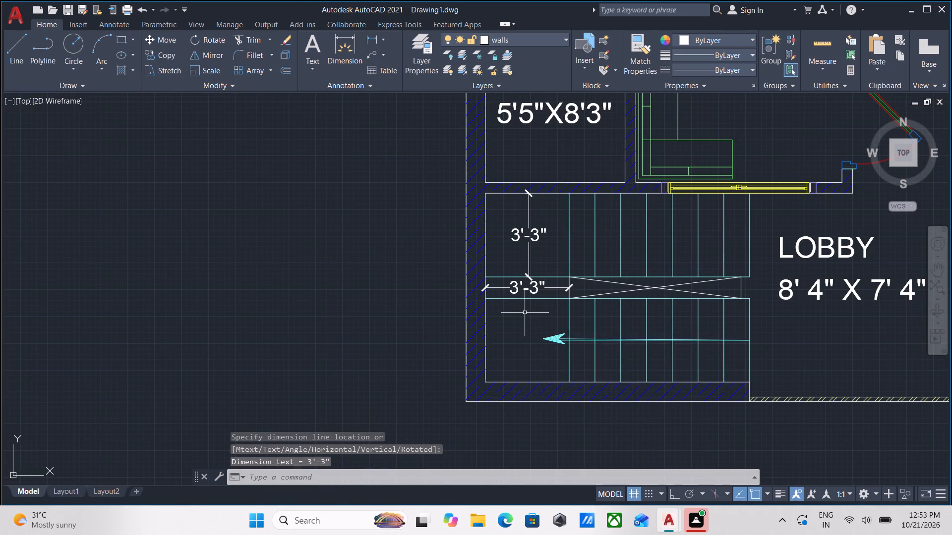
scroll(525, 313, "up", 2)
left_click(535, 275)
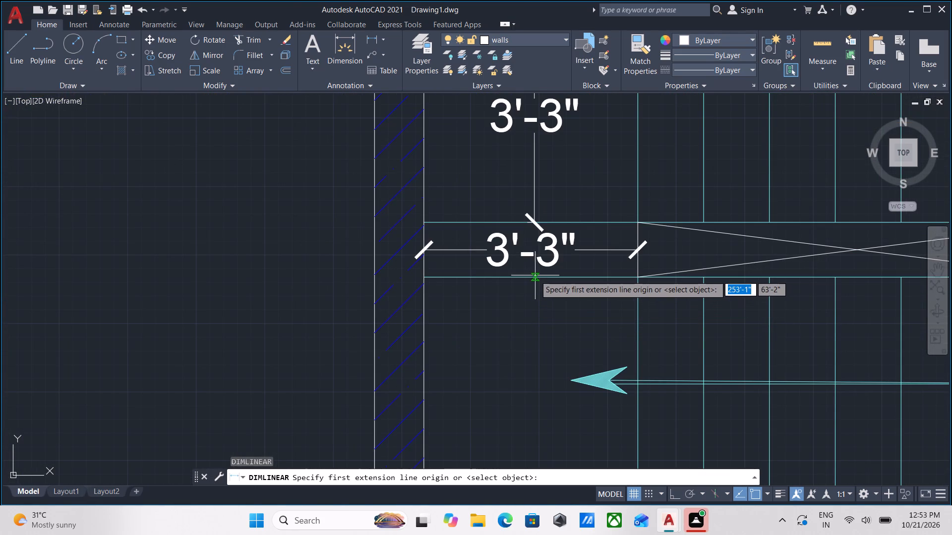
scroll(529, 428, "down", 1)
middle_click_drag(529, 428, 559, 301)
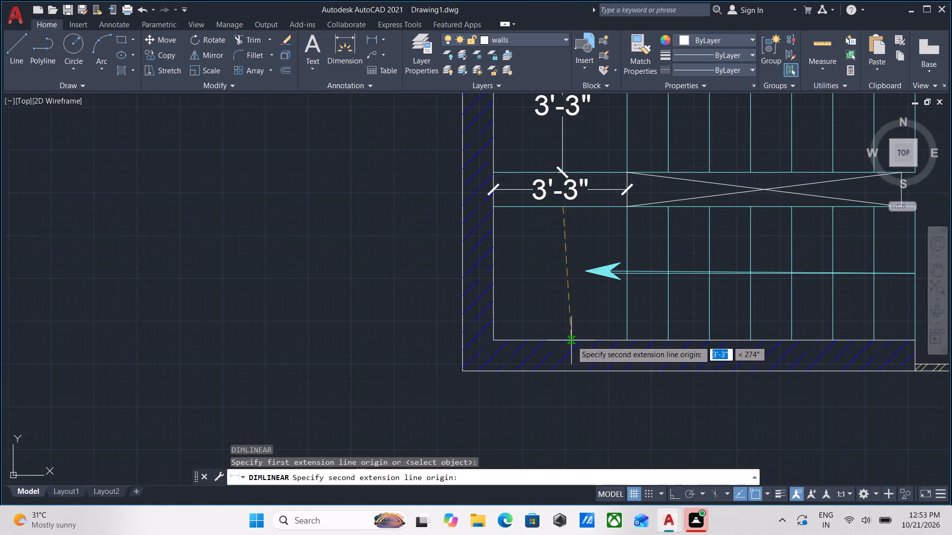
left_click(566, 341)
left_click(568, 300)
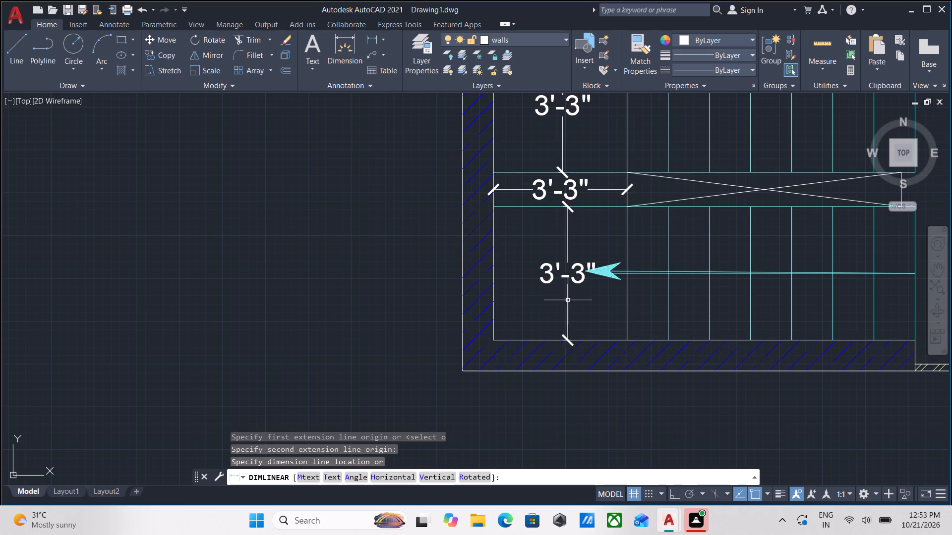
Examine the eastern and middle plans' staircases, rooms, balcony and shafts for missing details.
scroll(523, 294, "down", 2)
middle_click_drag(523, 294, 476, 331)
scroll(680, 323, "down", 1)
middle_click_drag(680, 323, 453, 302)
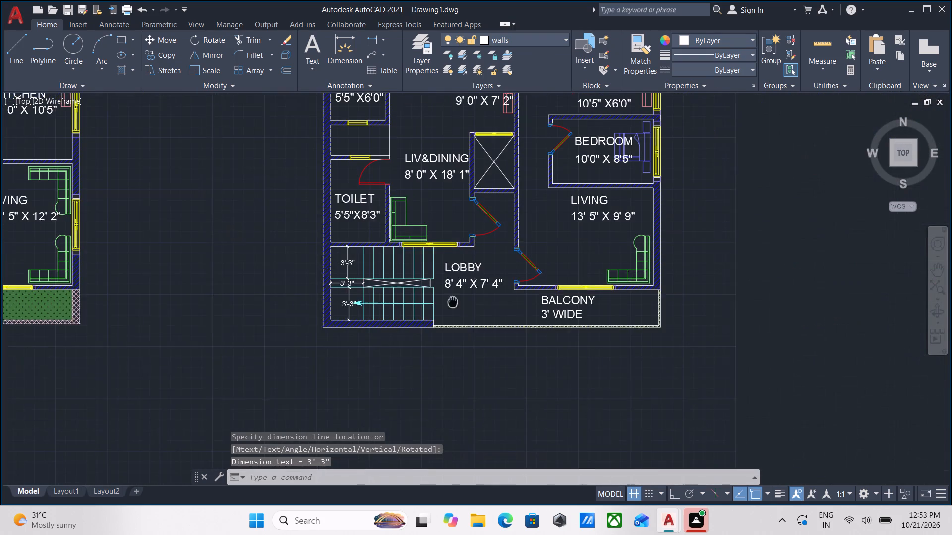
scroll(632, 352, "up", 2)
scroll(634, 350, "down", 2)
middle_click_drag(634, 350, 714, 336)
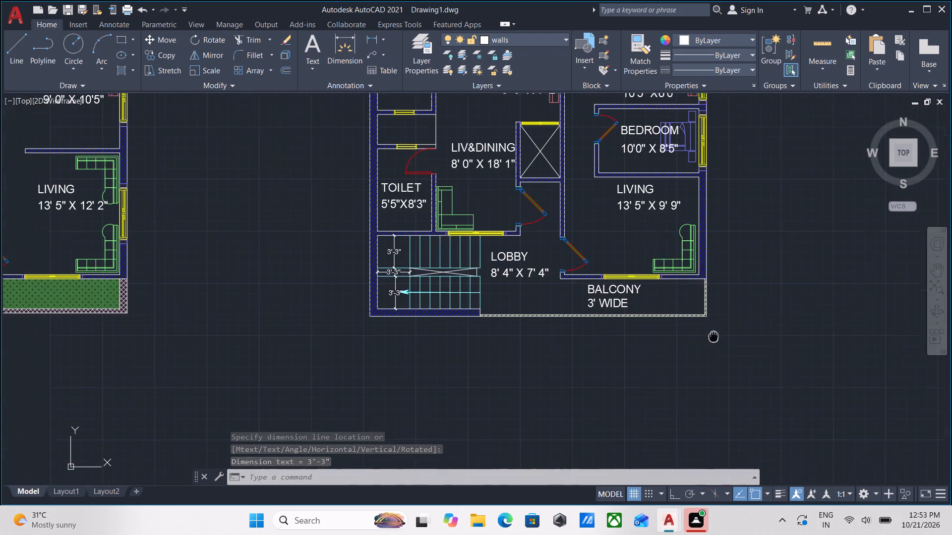
scroll(663, 361, "down", 2)
middle_click_drag(663, 361, 738, 358)
scroll(526, 385, "up", 2)
scroll(481, 379, "down", 1)
middle_click_drag(483, 379, 596, 364)
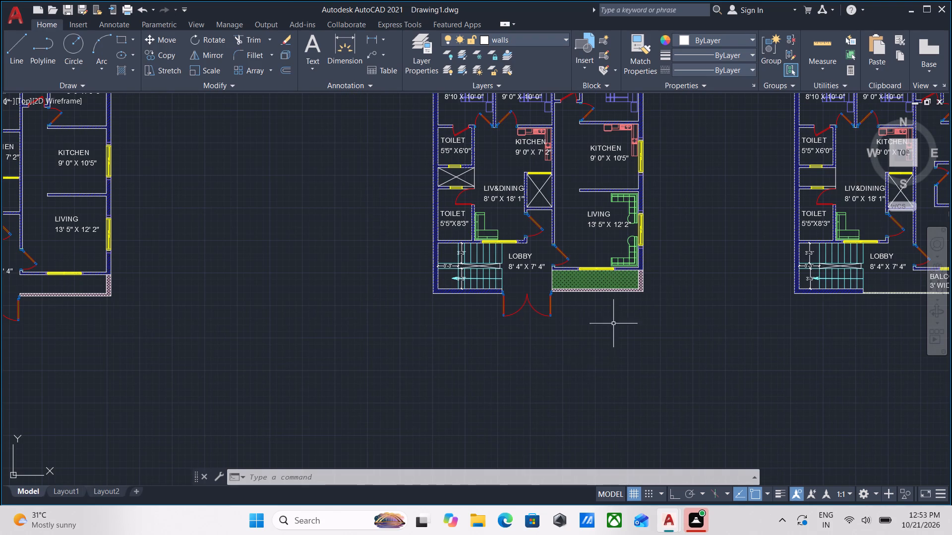
Copy the dashed shaft cross between the middle plan's two western toilets into the matching shaft of the eastern plan.
scroll(549, 99, "up", 1)
scroll(389, 220, "up", 3)
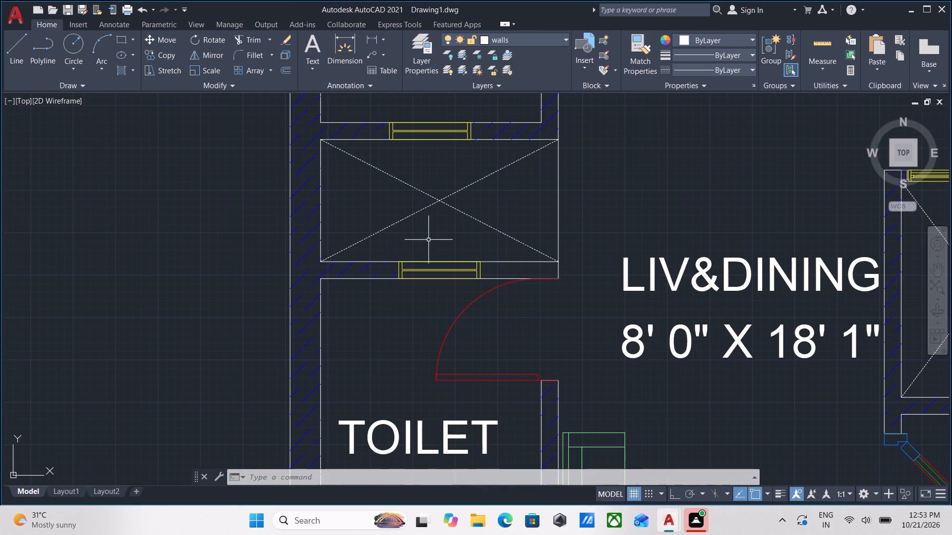
left_click(462, 235)
left_click(401, 174)
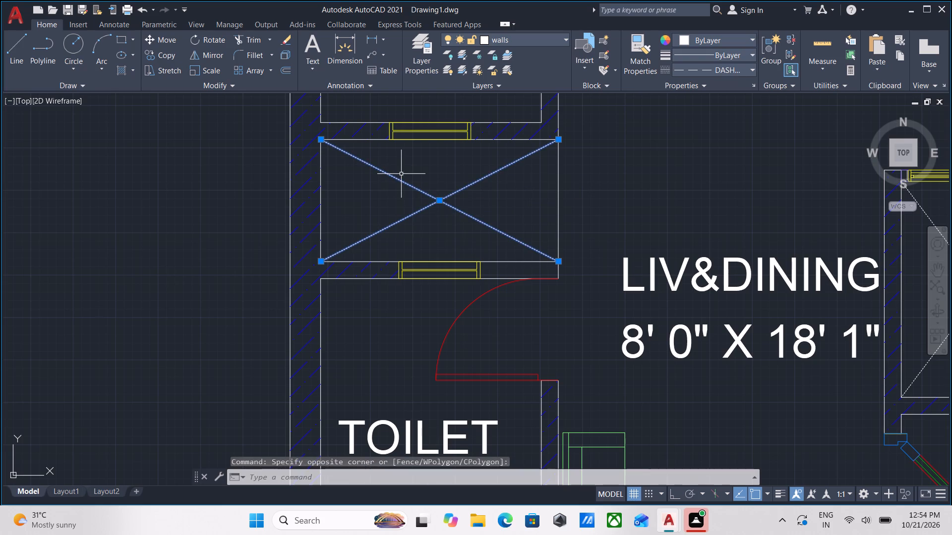
type("CO")
key("Return")
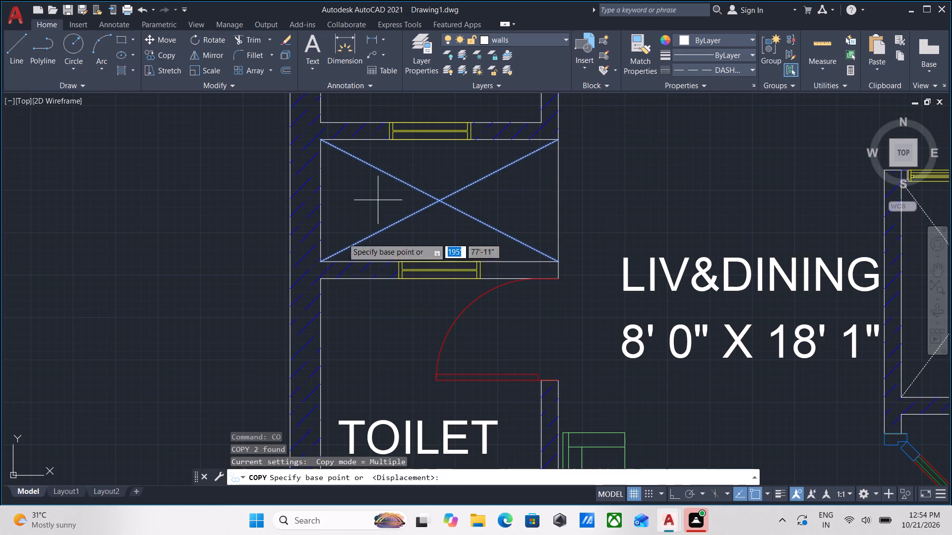
scroll(318, 254, "up", 2)
left_click(320, 270)
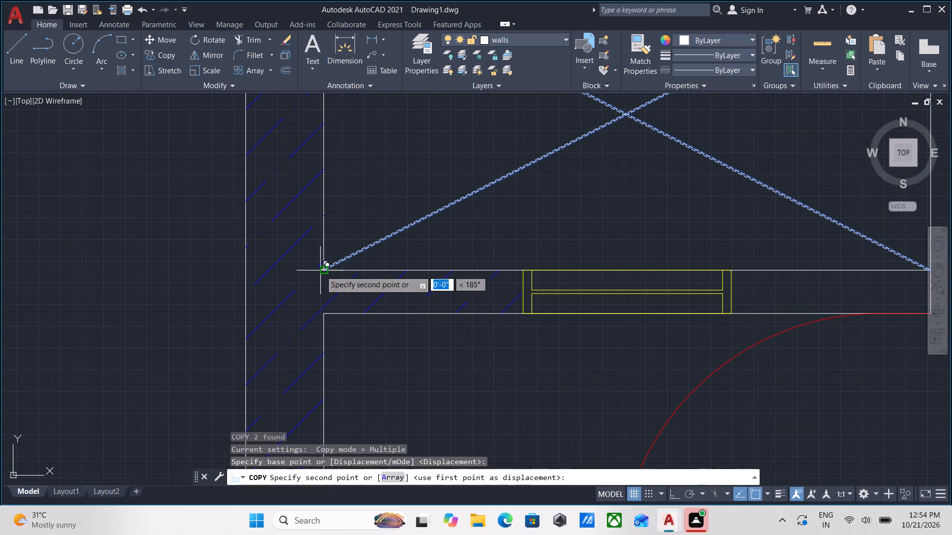
scroll(528, 274, "down", 1)
middle_click_drag(528, 274, 282, 243)
scroll(620, 304, "down", 2)
middle_click_drag(620, 304, 371, 290)
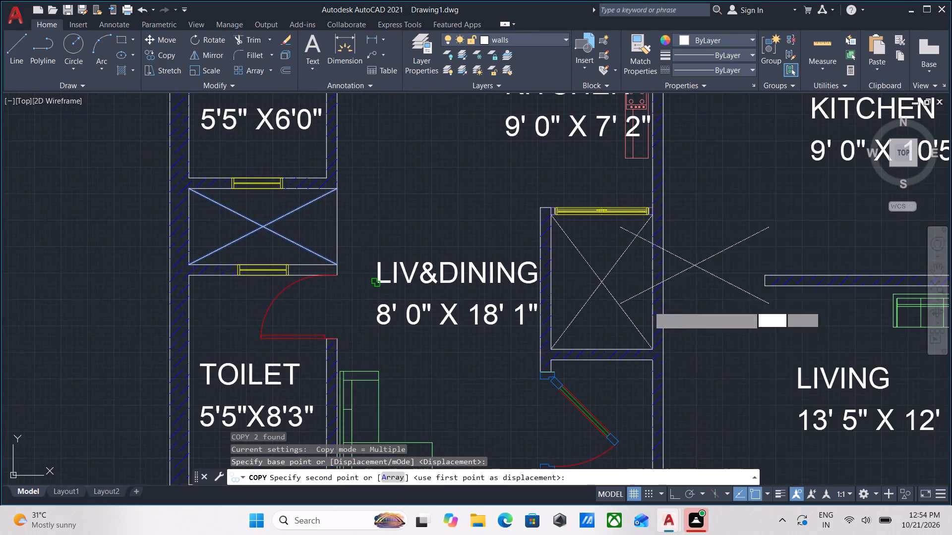
scroll(683, 290, "down", 1)
middle_click_drag(683, 290, 356, 273)
scroll(552, 317, "down", 2)
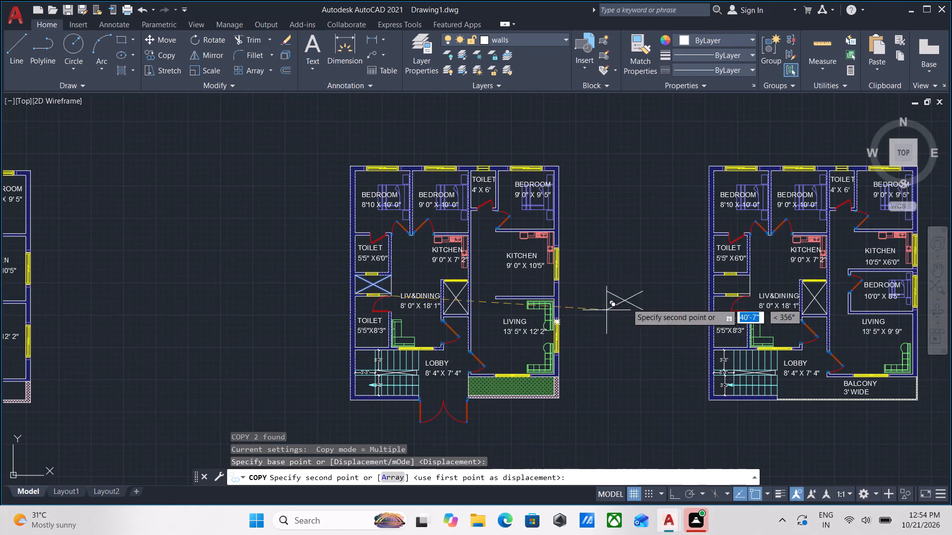
scroll(692, 288, "up", 3)
middle_click_drag(764, 312, 646, 307)
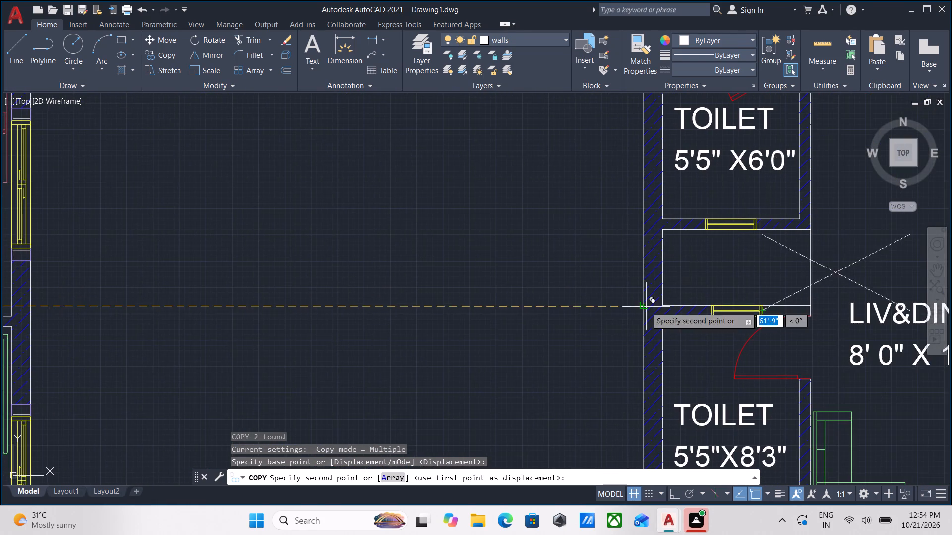
scroll(652, 310, "up", 2)
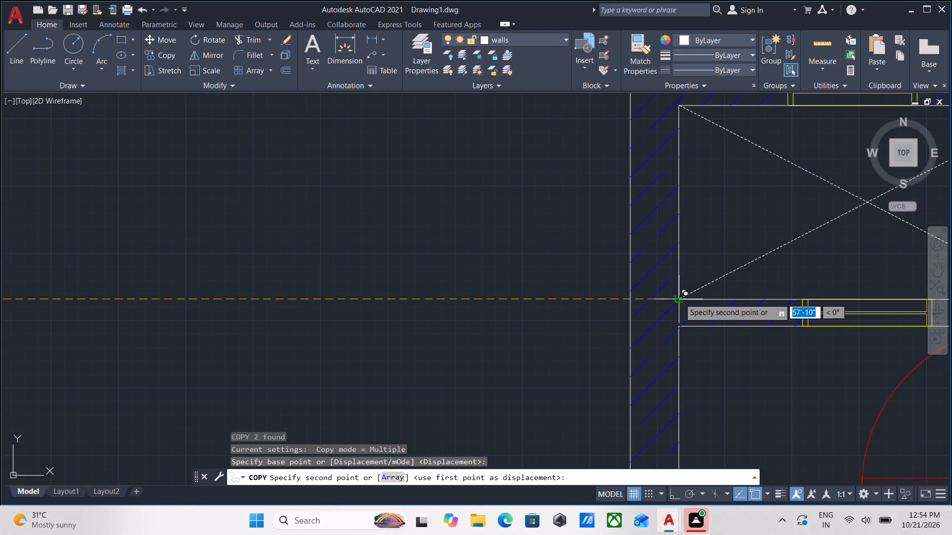
left_click(679, 298)
scroll(690, 280, "down", 3)
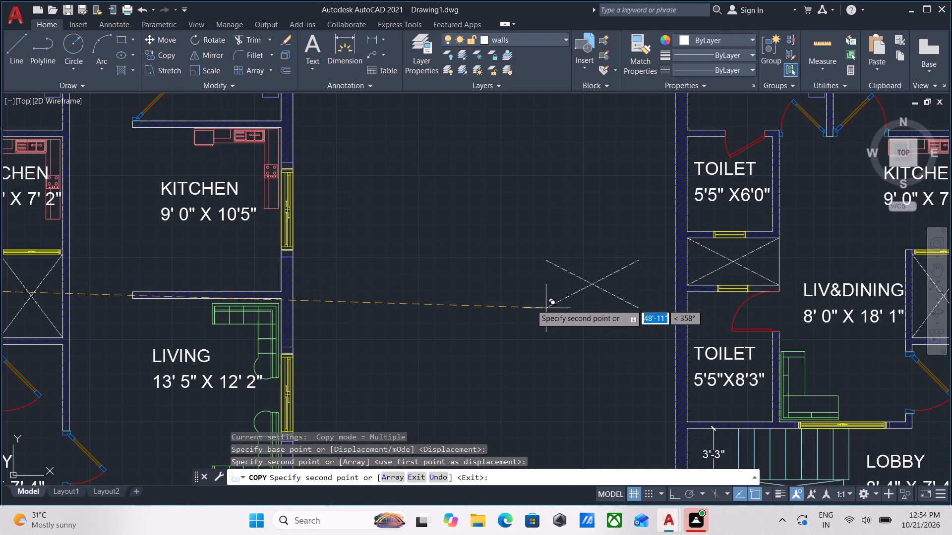
key("Escape")
Examine the three floor plans side by side for remaining missing details.
scroll(505, 262, "down", 3)
middle_click_drag(488, 269, 559, 241)
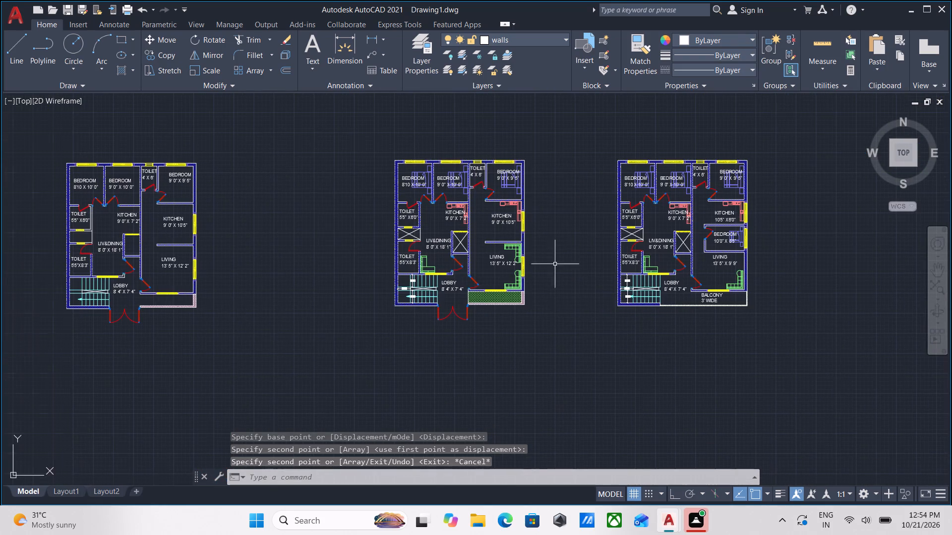
scroll(601, 327, "up", 1)
middle_click_drag(520, 267, 602, 259)
scroll(540, 279, "down", 1)
middle_click_drag(540, 281, 536, 305)
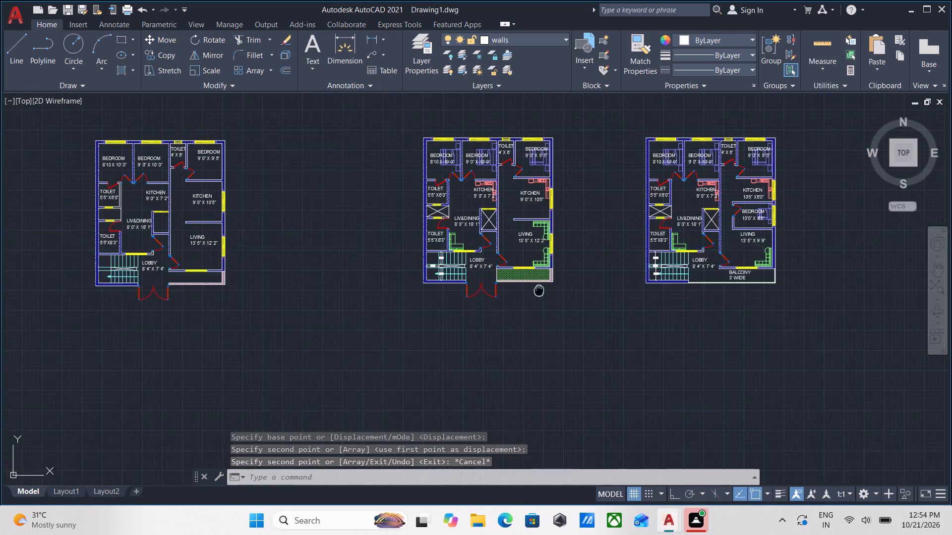
middle_click_drag(536, 305, 535, 311)
scroll(540, 313, "up", 1)
middle_click_drag(561, 305, 519, 321)
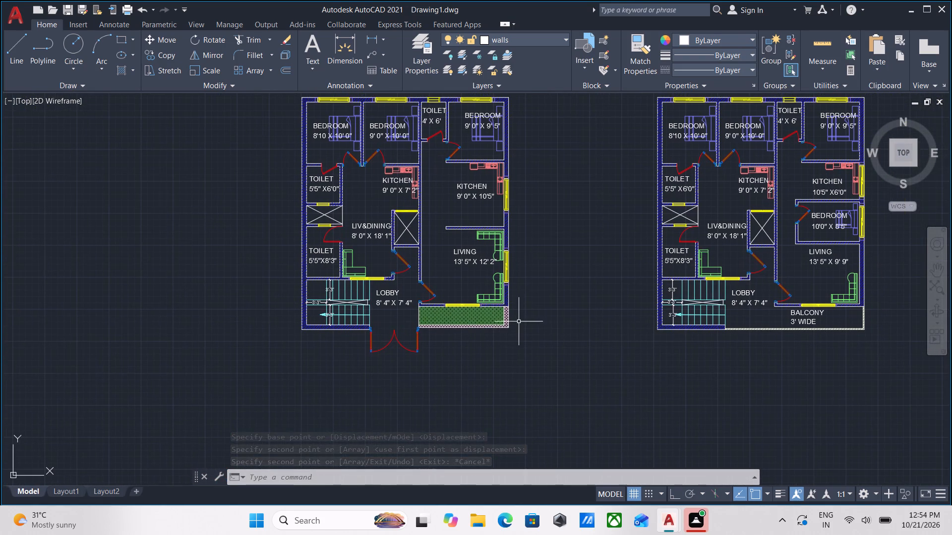
scroll(541, 330, "down", 2)
middle_click_drag(541, 330, 566, 375)
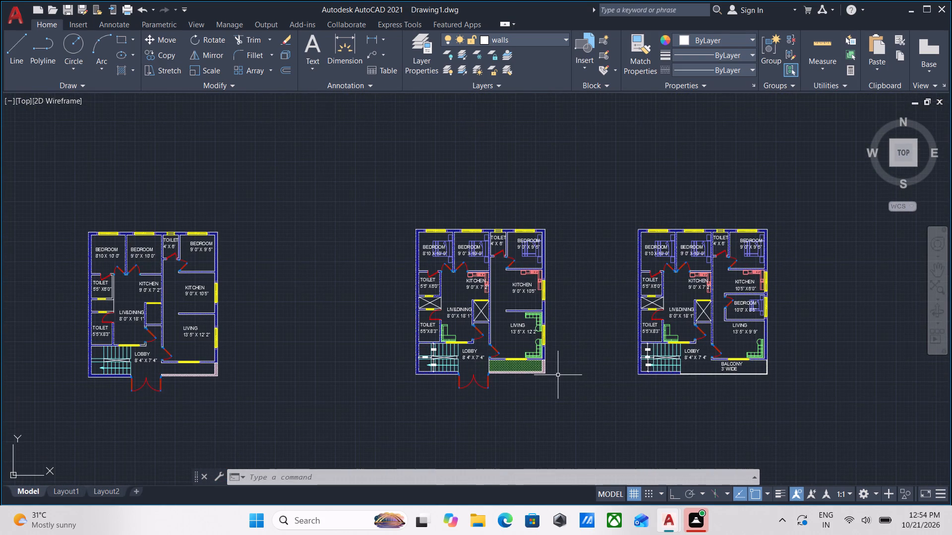
Add an overall vertical linear dimension outside the middle plan's western wall, from its northwest to its southwest outer corner.
type("DLI")
key("Return")
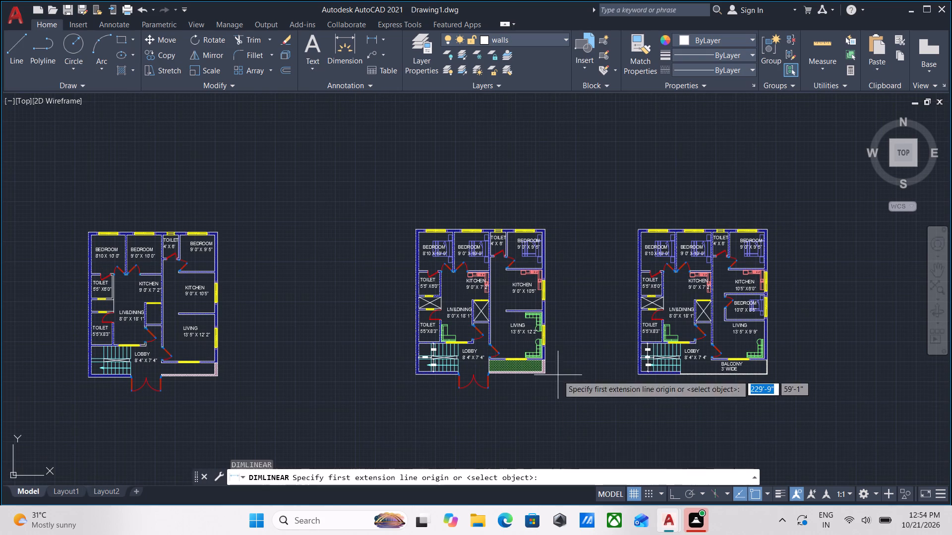
scroll(434, 263, "up", 4)
middle_click_drag(416, 230, 447, 303)
middle_click_drag(396, 224, 443, 330)
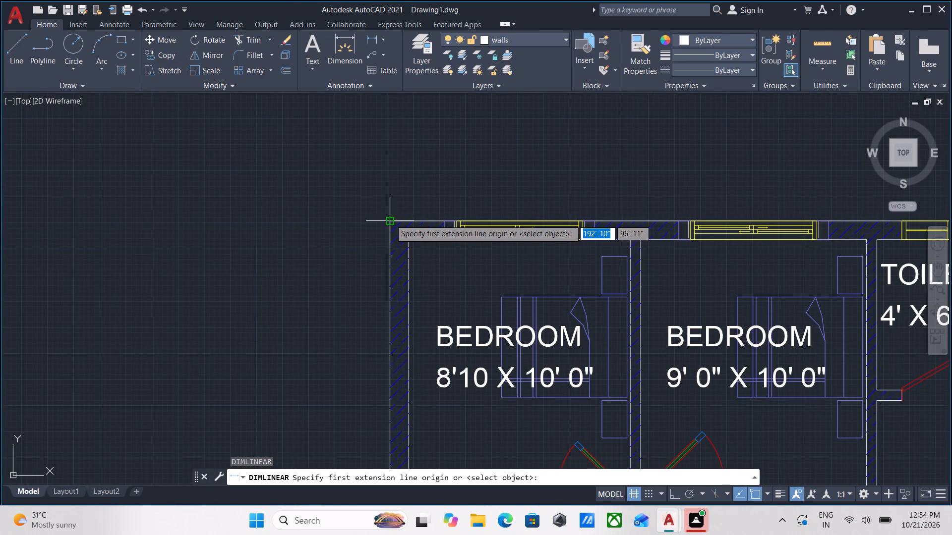
left_click(390, 219)
scroll(395, 402, "down", 2)
middle_click_drag(395, 402, 457, 121)
middle_click_drag(451, 314, 461, 264)
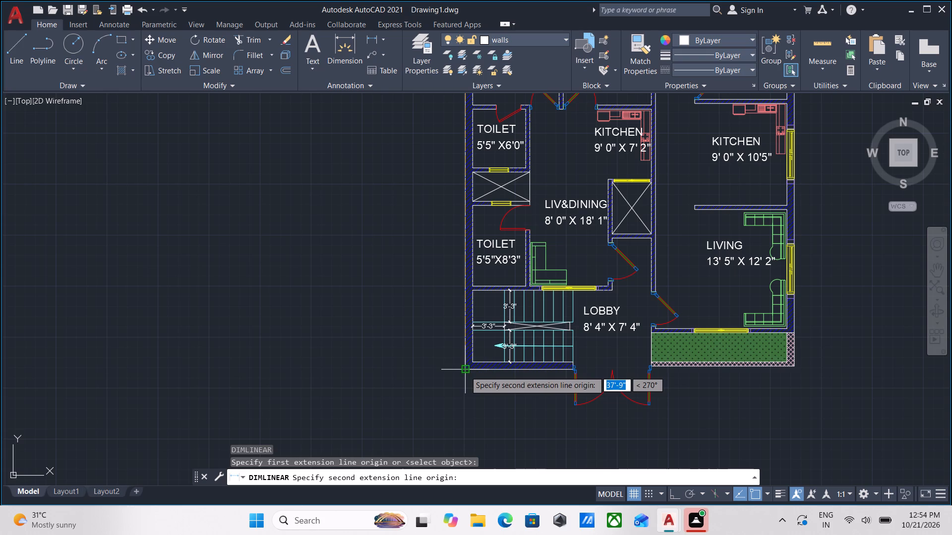
left_click(465, 371)
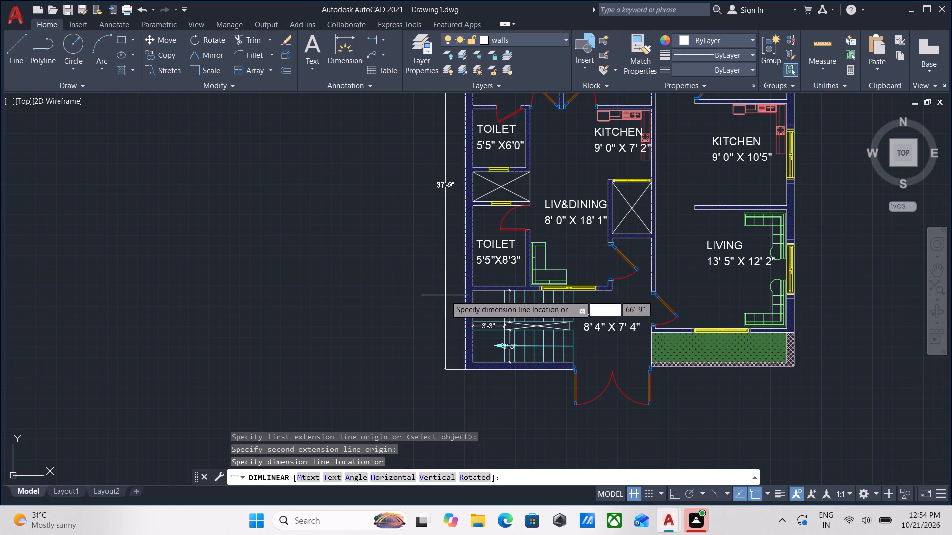
left_click(445, 295)
Add an overall horizontal linear dimension beyond the middle plan's northern wall, from its northwest to its northeast outer corner.
middle_click_drag(449, 283, 400, 376)
middle_click_drag(426, 290, 360, 374)
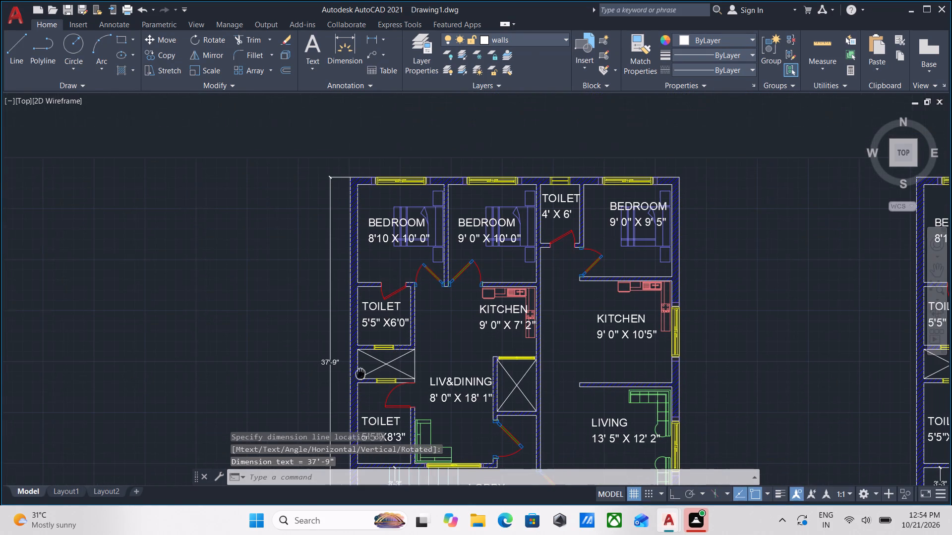
type("DLI")
key("Return")
scroll(373, 163, "up", 2)
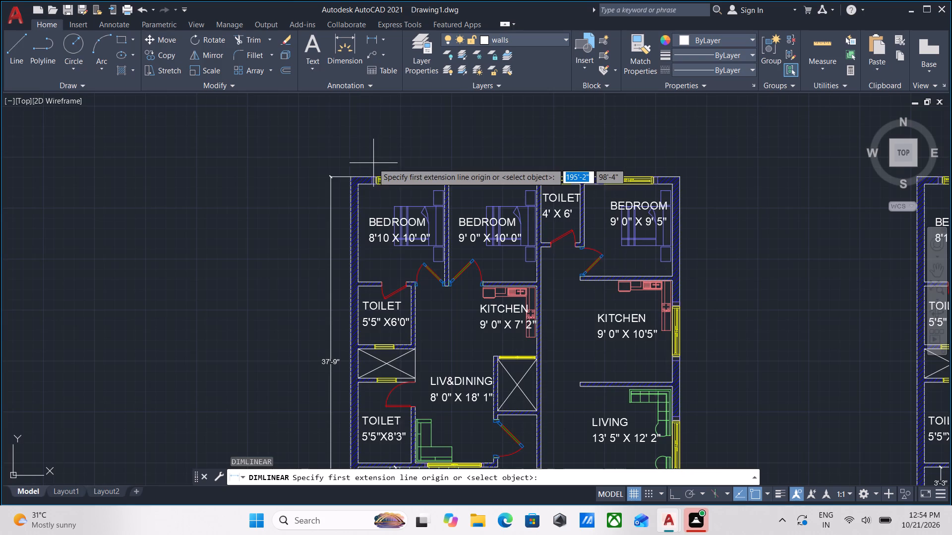
left_click(317, 194)
middle_click_drag(618, 196, 335, 219)
scroll(547, 231, "down", 2)
middle_click_drag(547, 231, 407, 233)
scroll(507, 236, "up", 2)
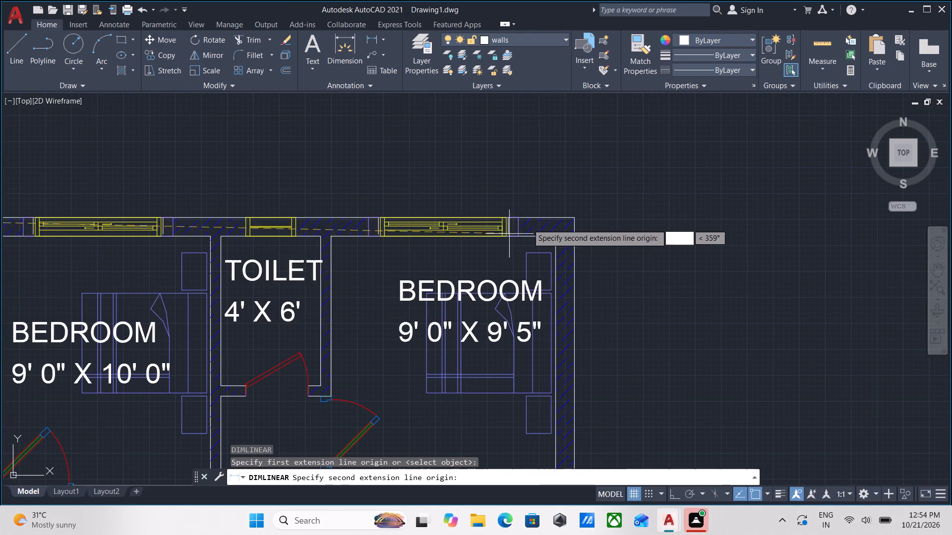
left_click(572, 215)
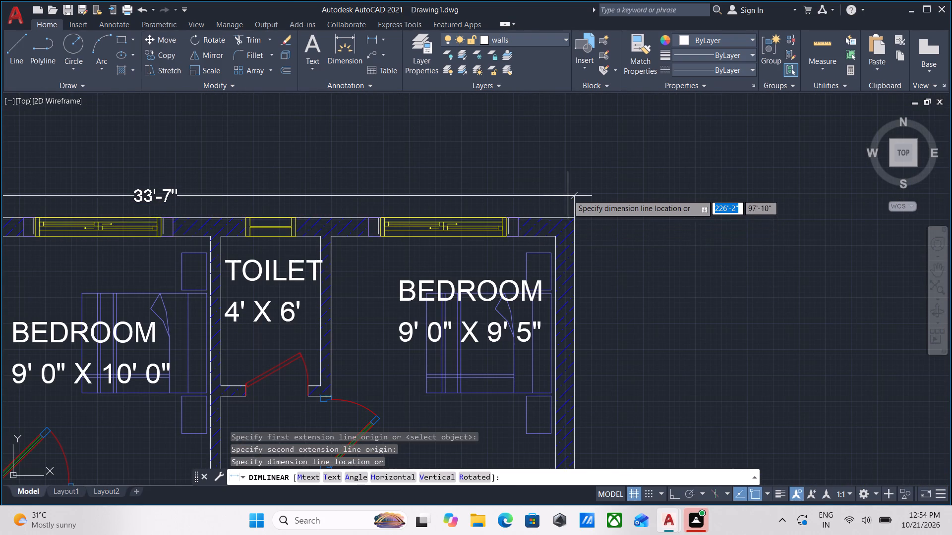
left_click(567, 180)
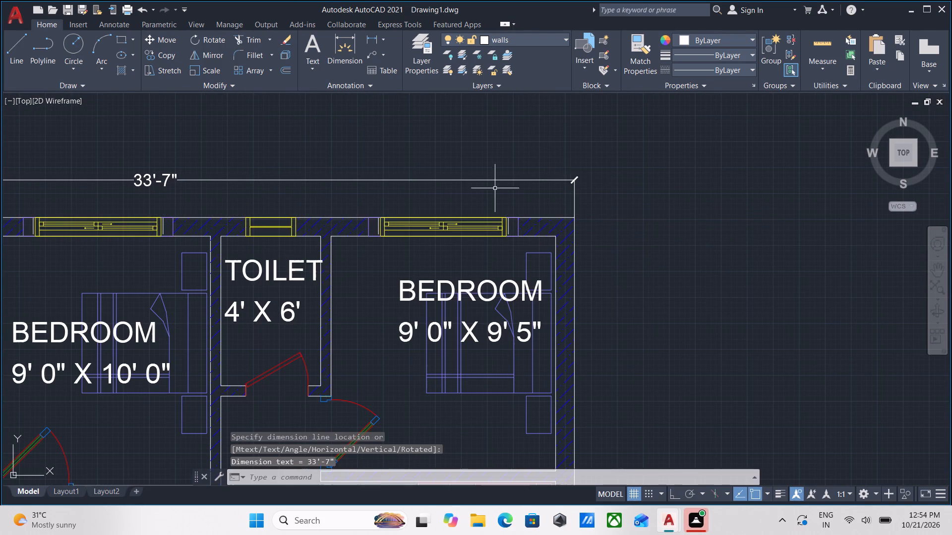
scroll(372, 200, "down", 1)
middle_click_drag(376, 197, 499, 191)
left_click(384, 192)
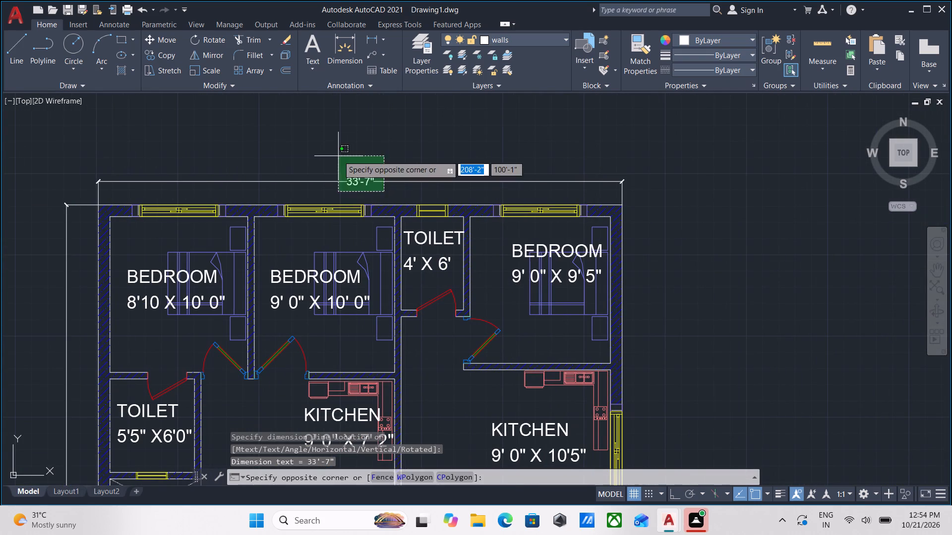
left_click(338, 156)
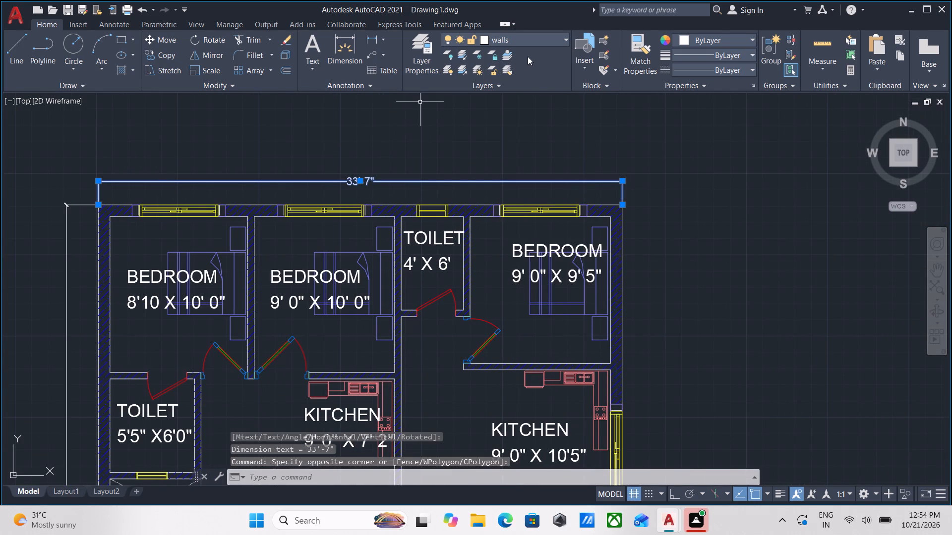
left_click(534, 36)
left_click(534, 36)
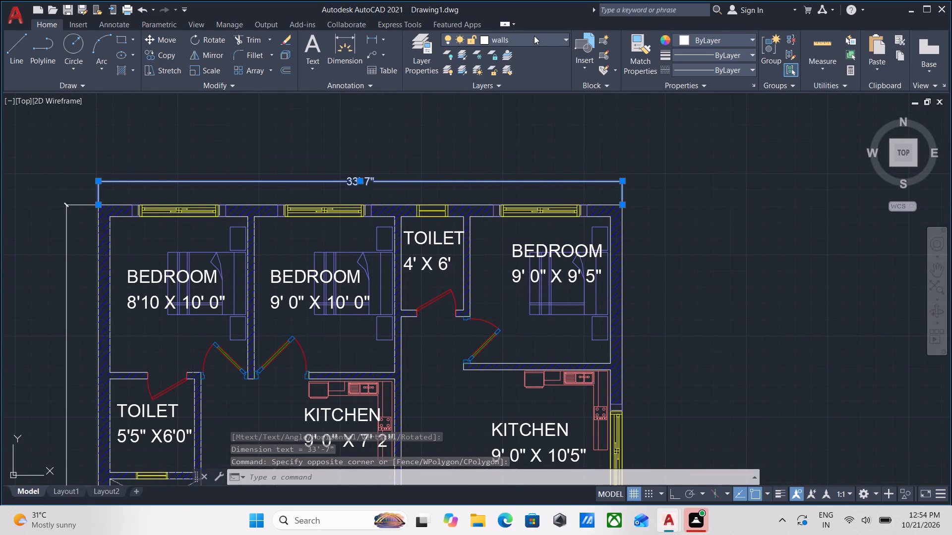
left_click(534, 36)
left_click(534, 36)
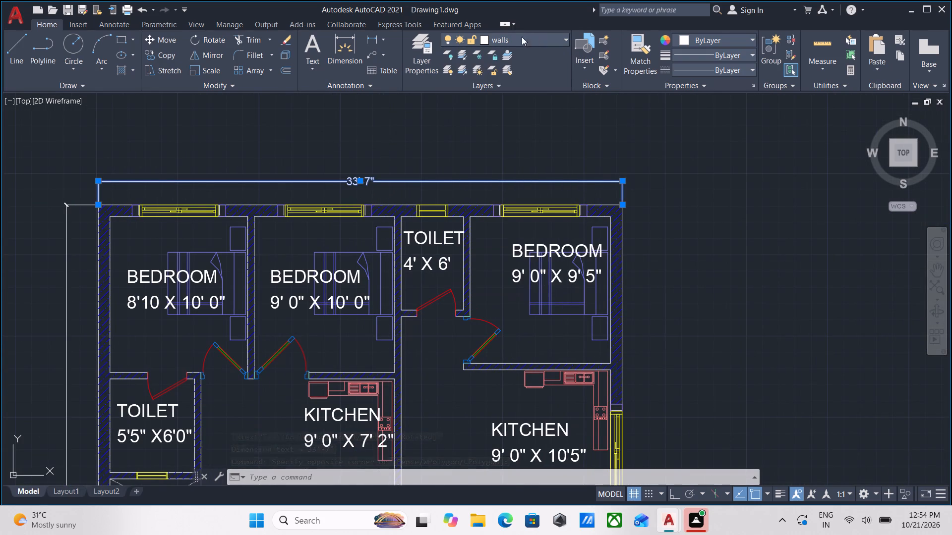
Create a new layer named TEXT and make it the current layer.
left_click(432, 39)
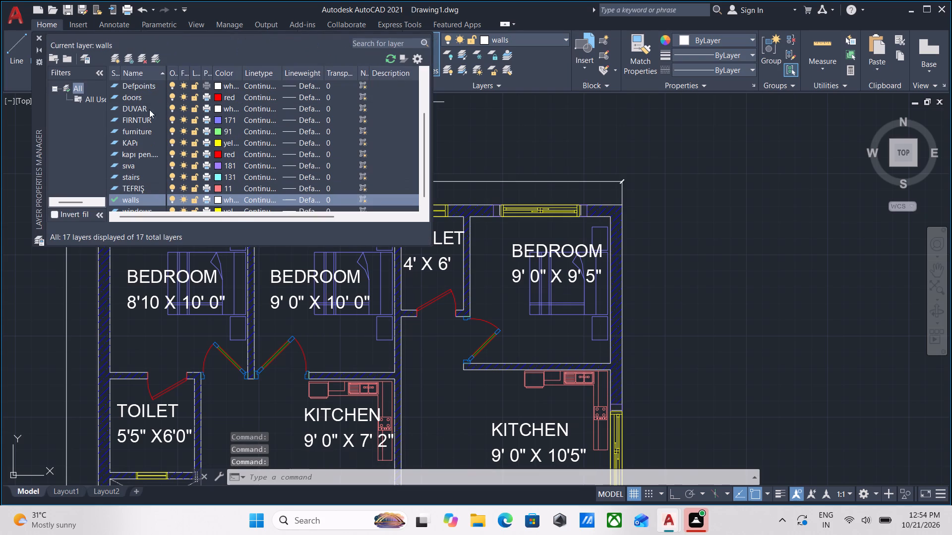
left_click(116, 59)
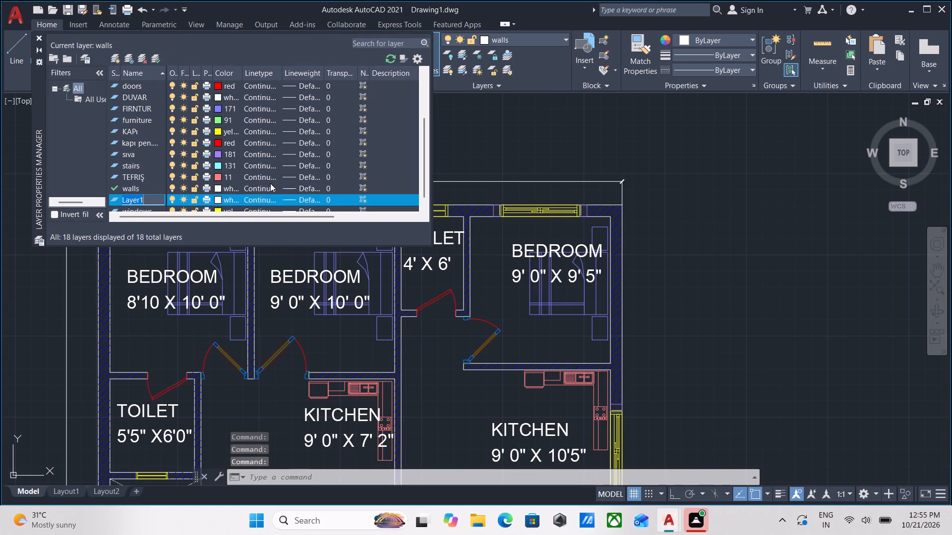
scroll(270, 184, "down", 2)
scroll(276, 179, "up", 4)
scroll(276, 179, "down", 7)
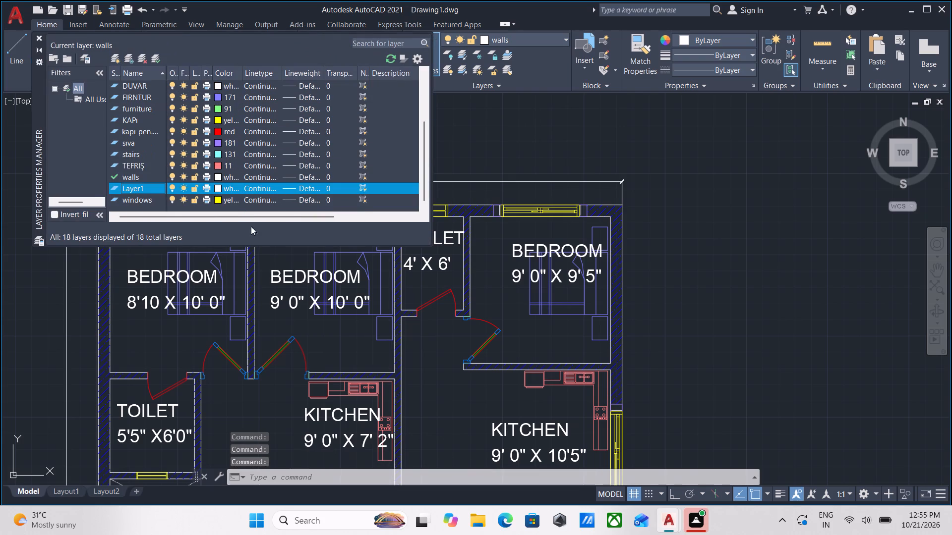
double_click(155, 192)
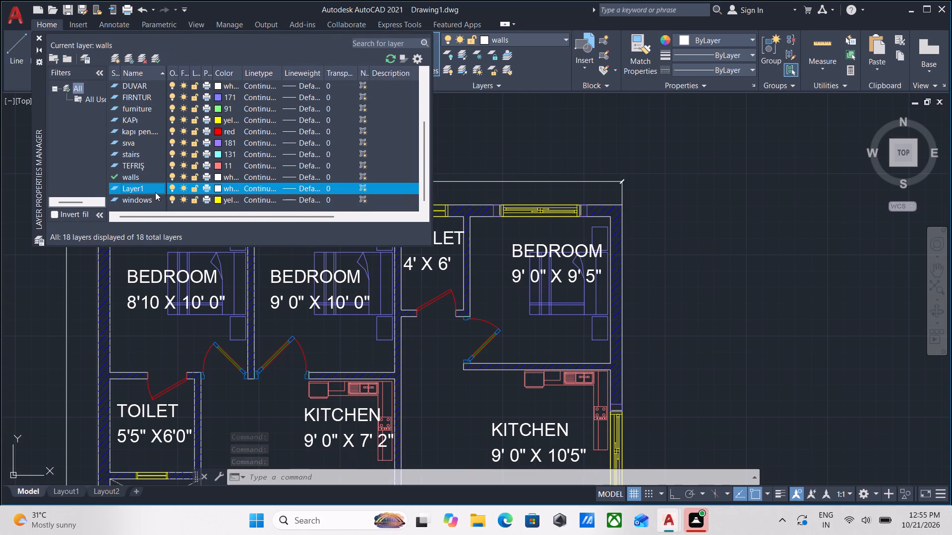
left_click(139, 190)
left_click(147, 186)
left_click(147, 191)
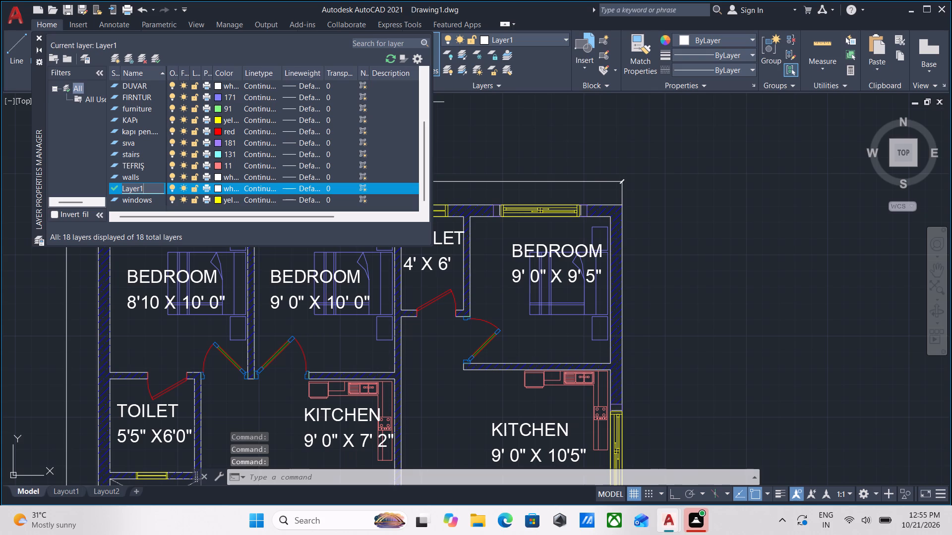
key("BackSpace")
key("BackSpace")
key("BackSpace")
key("BackSpace")
key("BackSpace")
key("BackSpace")
type("TEXT")
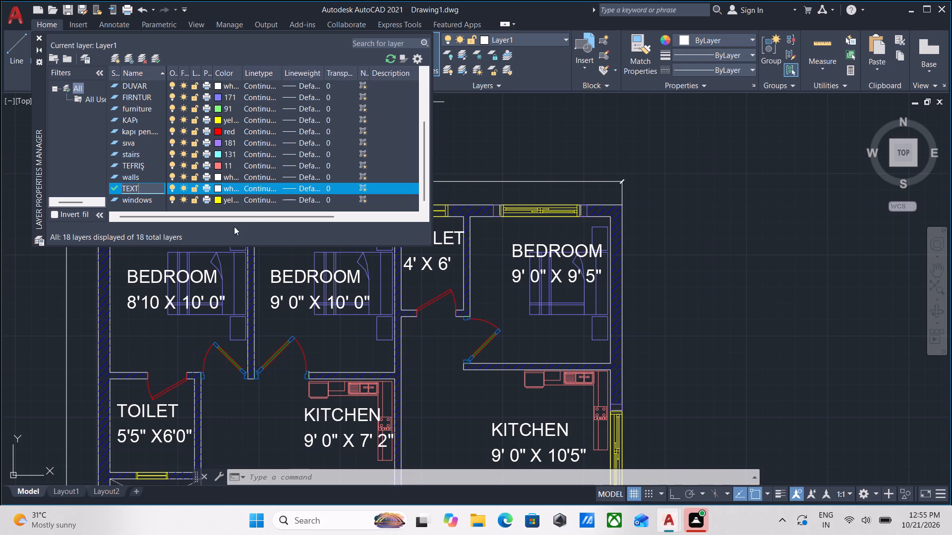
Set the TEXT layer's colour to DIC 632 from the DIC COLOR GUIDE(R) colour book.
left_click(217, 187)
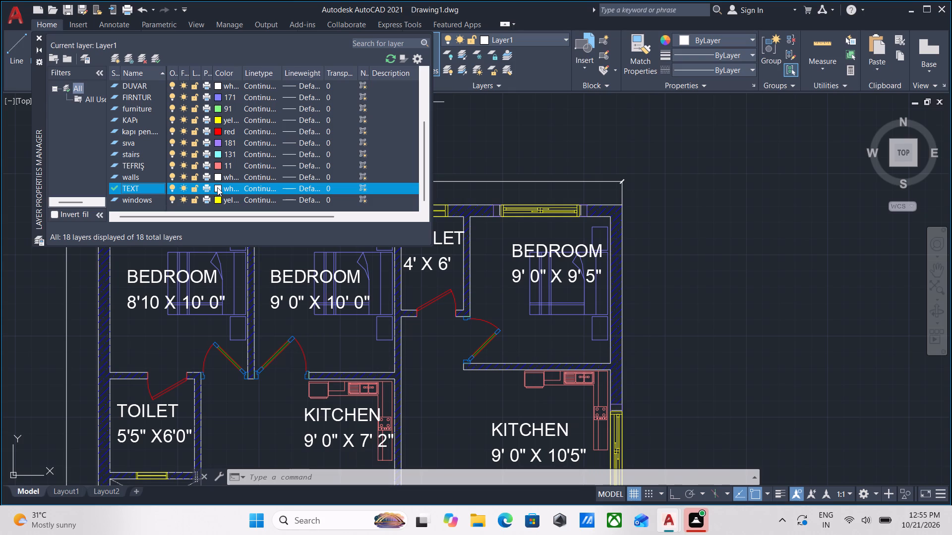
left_click(217, 187)
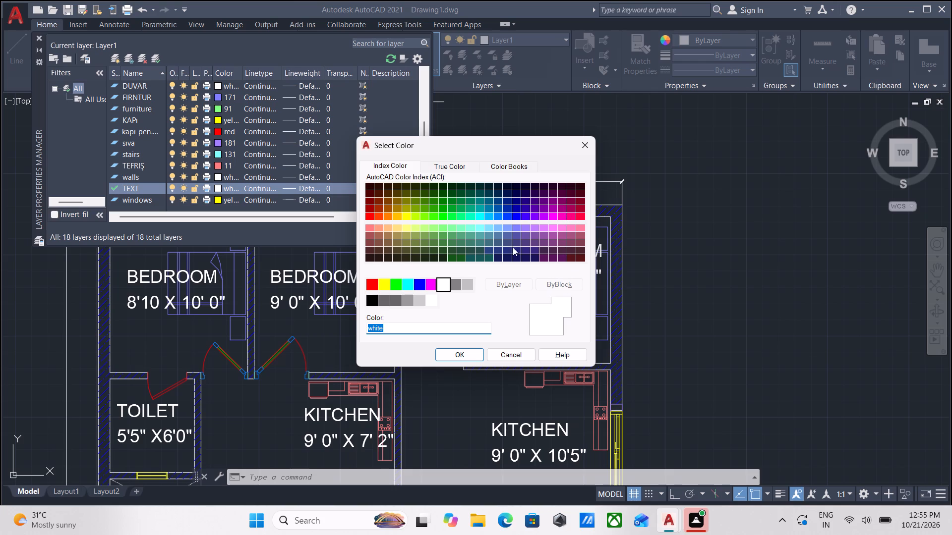
left_click(461, 167)
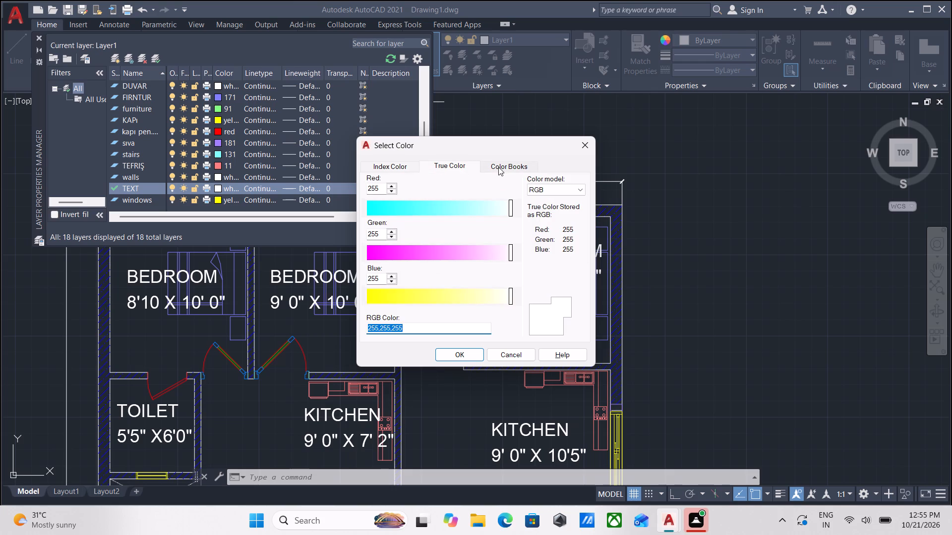
left_click(498, 167)
scroll(450, 290, "down", 2)
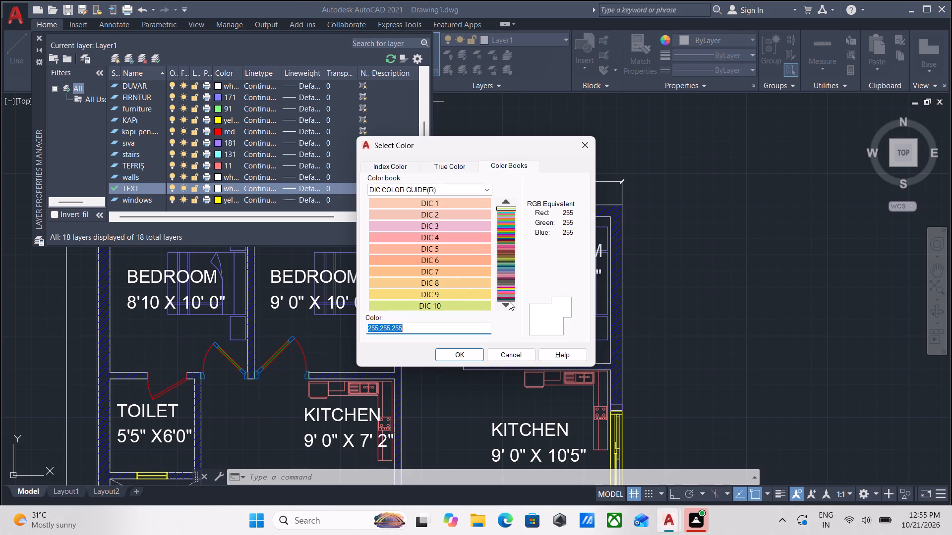
left_click(508, 297)
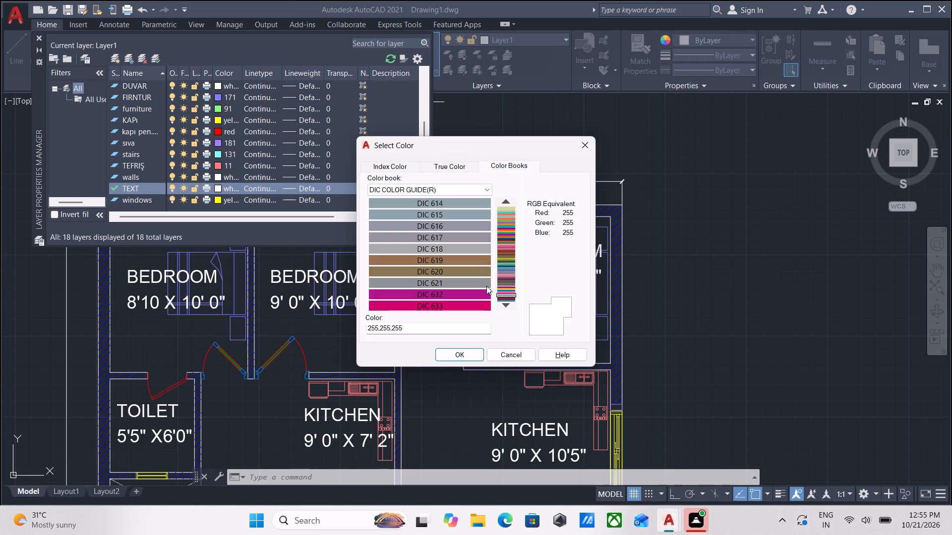
left_click(470, 295)
left_click(463, 355)
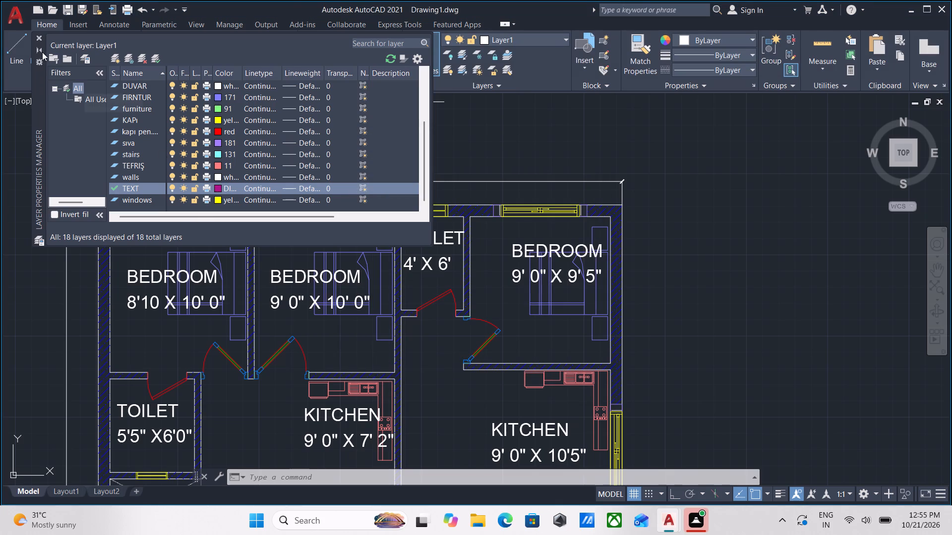
left_click(36, 37)
Select the middle plan's overall dimensions plus all similar dimensions in the drawing, and move them to the TEXT layer.
middle_click_drag(179, 213, 323, 226)
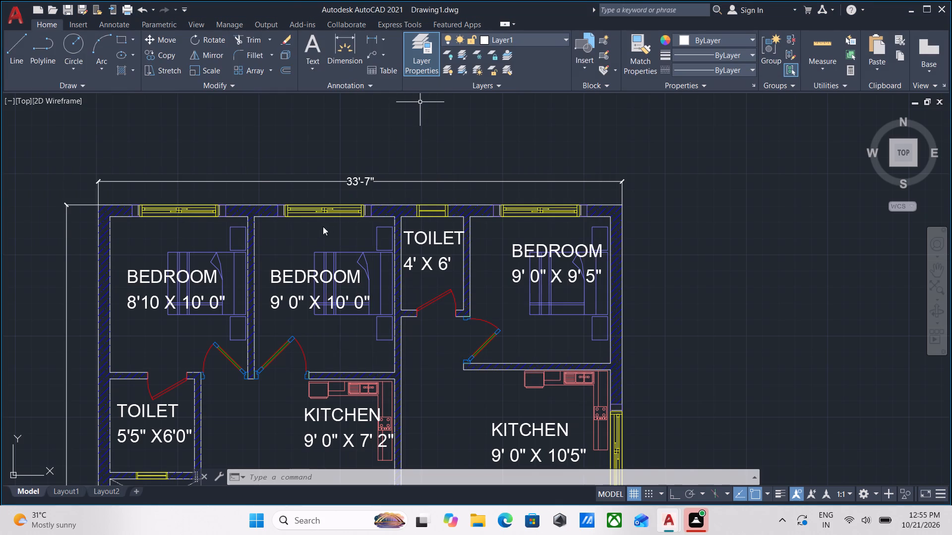
middle_click_drag(323, 226, 336, 227)
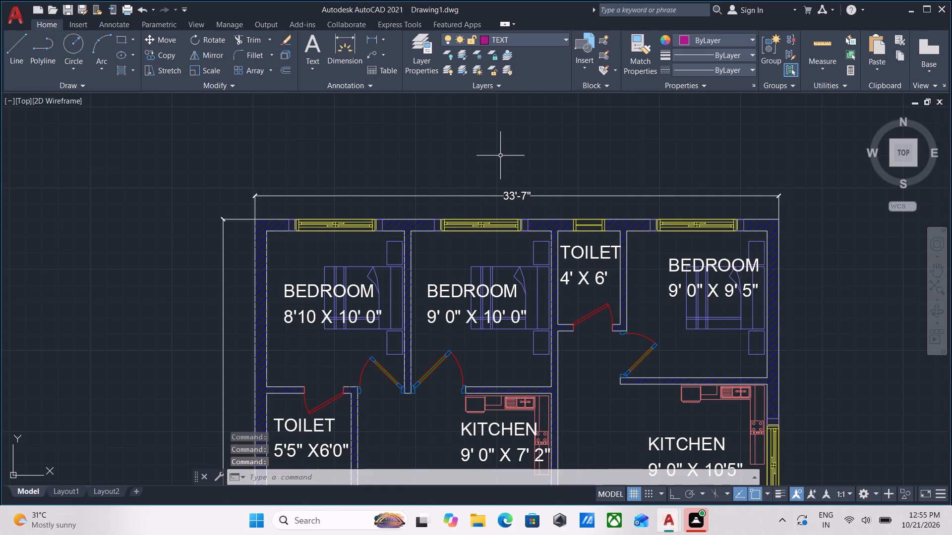
left_click(529, 212)
left_click(497, 182)
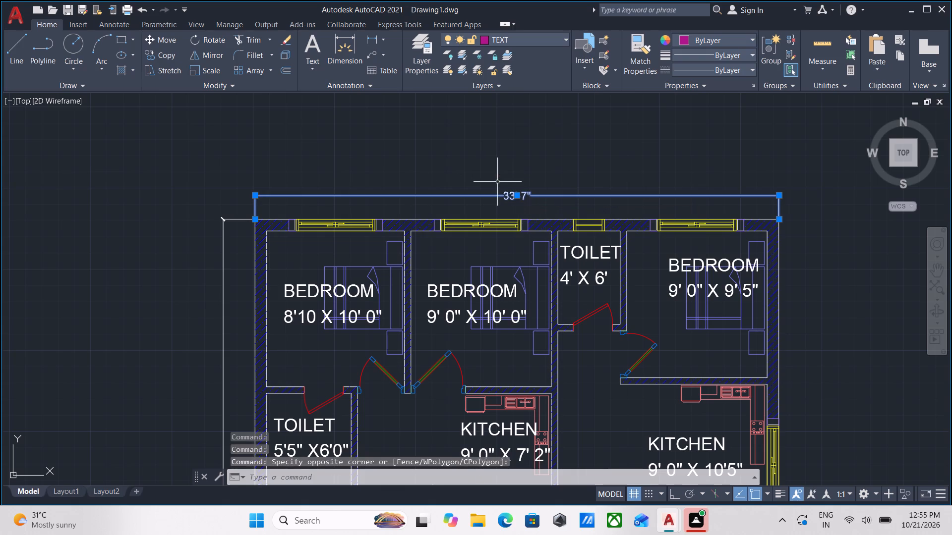
middle_click_drag(351, 253, 528, 140)
scroll(424, 289, "down", 1)
middle_click_drag(423, 290, 462, 182)
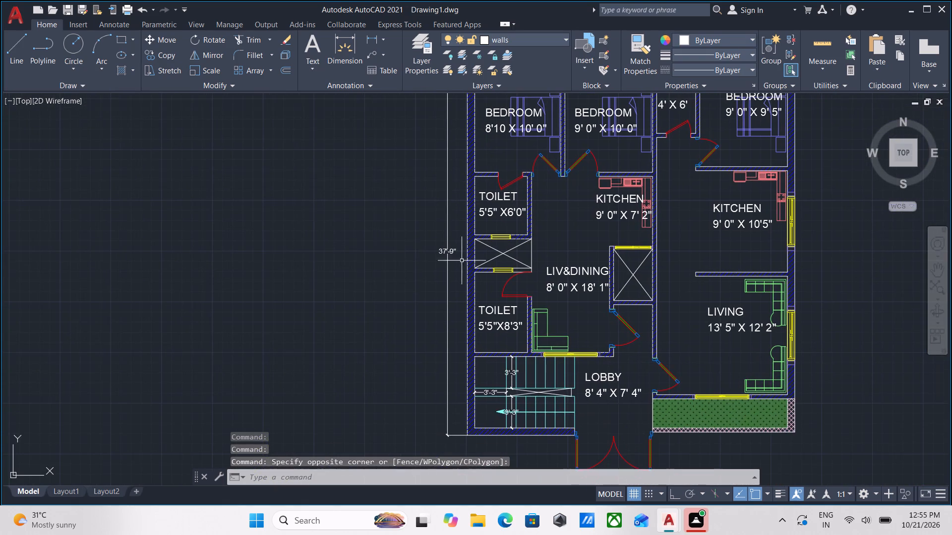
scroll(453, 298, "up", 2)
left_click_drag(452, 262, 450, 256)
left_click(400, 160)
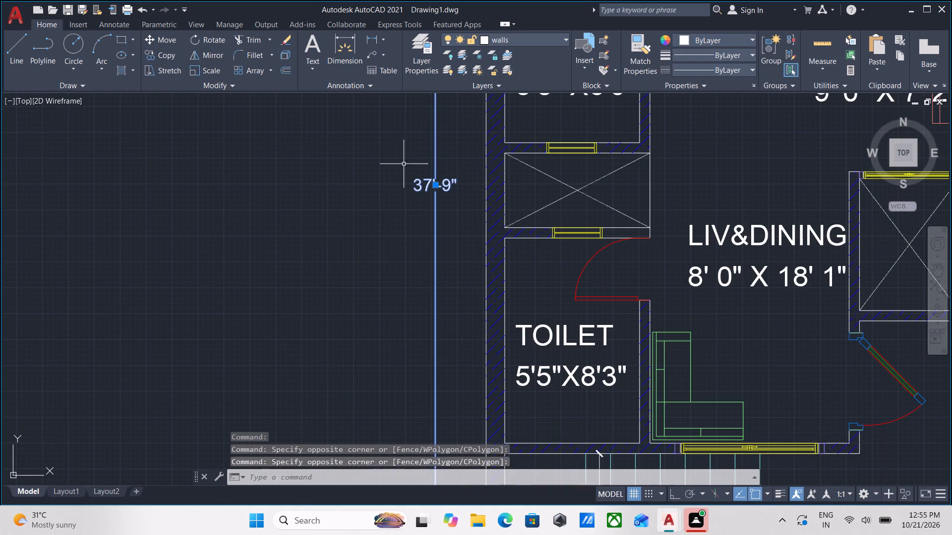
scroll(422, 197, "down", 4)
middle_click_drag(422, 208, 418, 280)
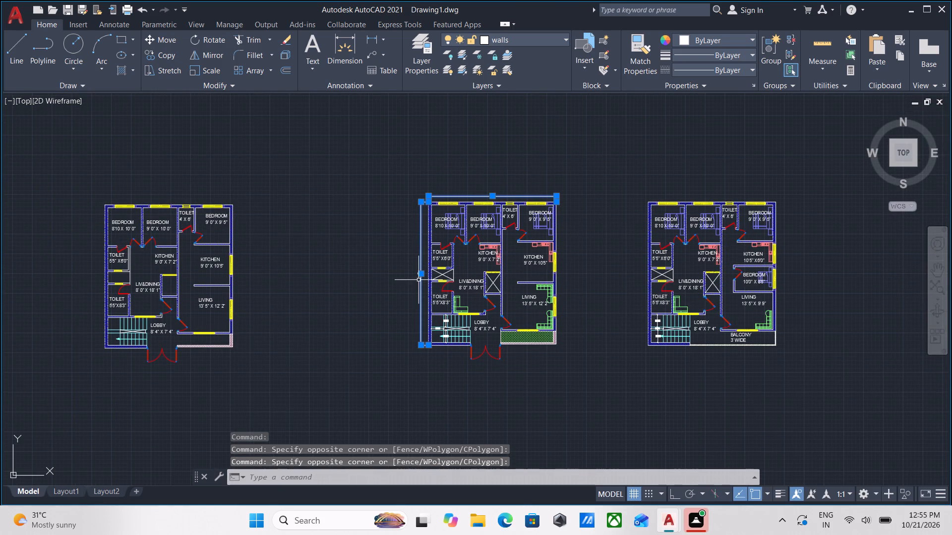
right_click(418, 280)
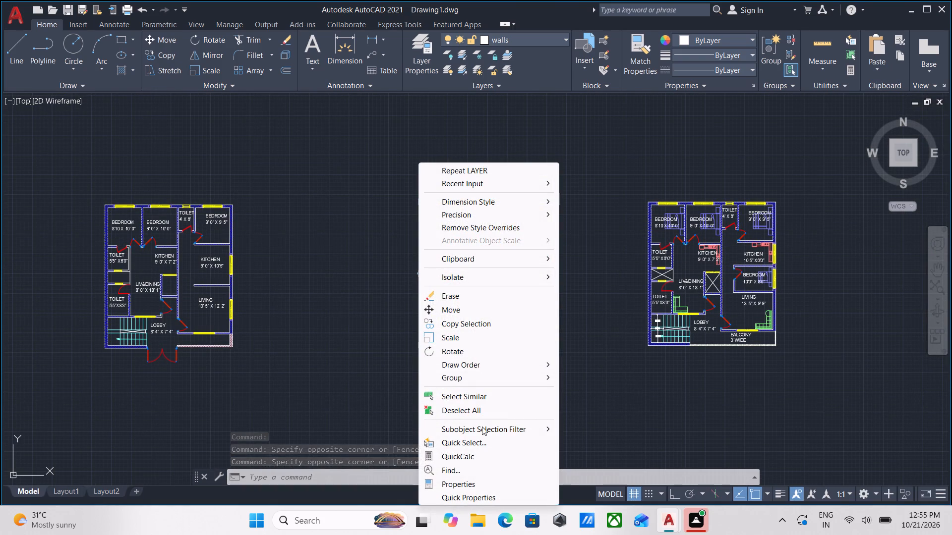
left_click(476, 395)
scroll(518, 339, "up", 1)
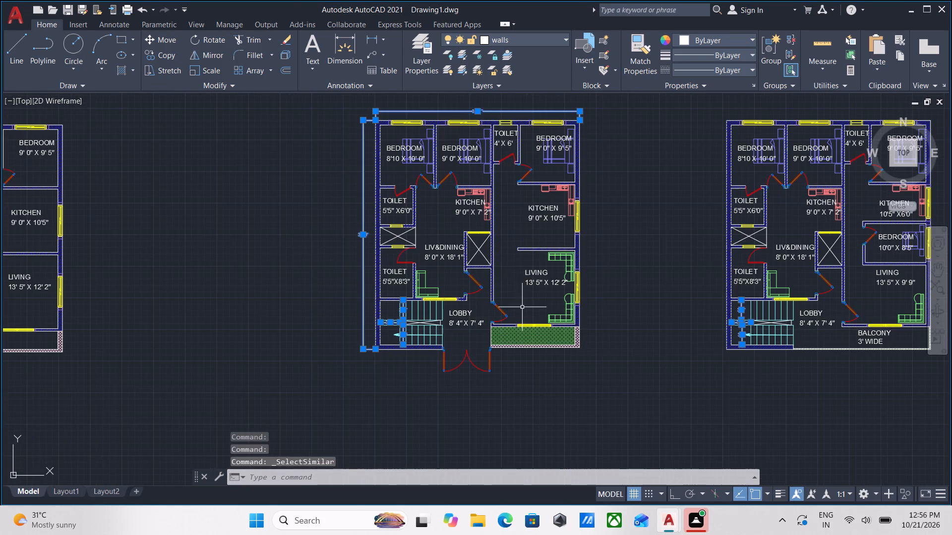
left_click(541, 34)
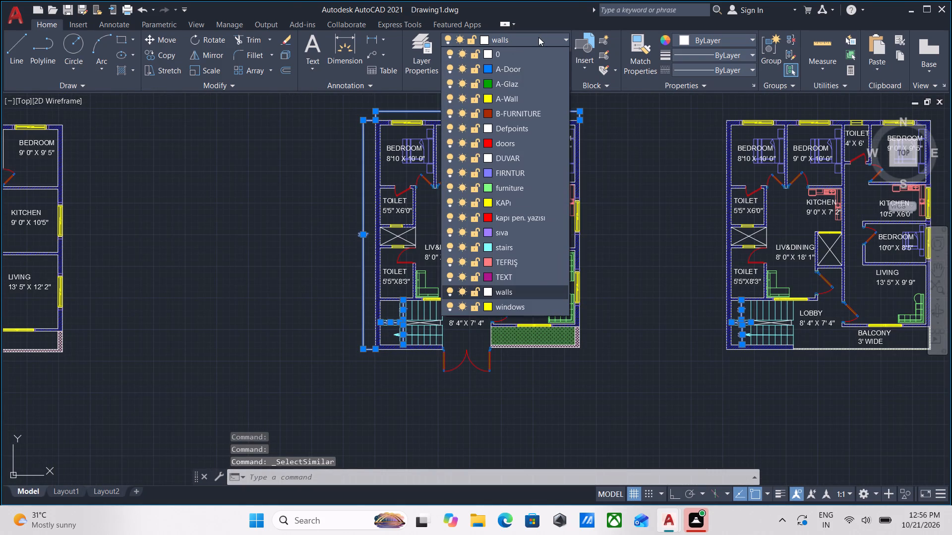
left_click(516, 276)
scroll(595, 219, "up", 2)
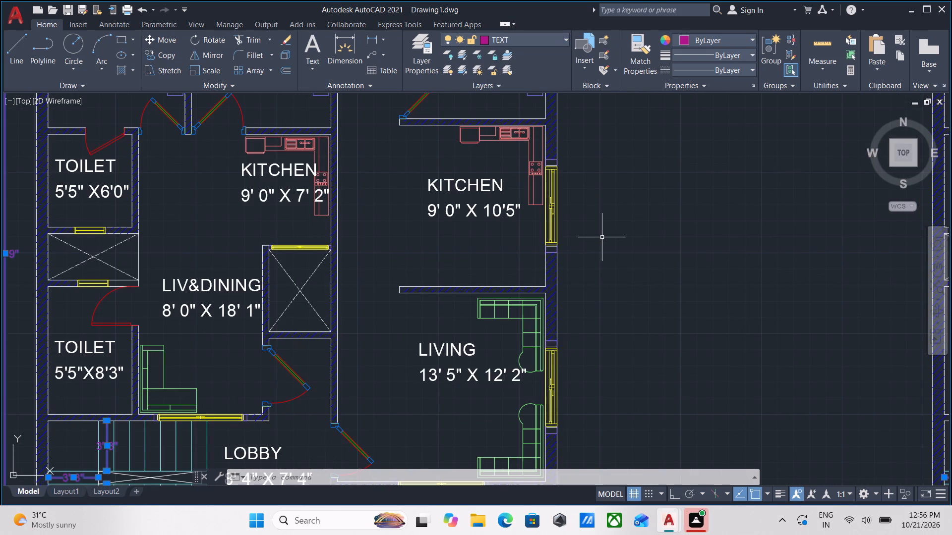
key("Escape")
Add the horizontal single-line title GROUND FLOOR below the middle plan's entrance, with a text height of about 1'-11".
scroll(609, 231, "down", 2)
middle_click_drag(609, 231, 641, 188)
scroll(525, 204, "up", 2)
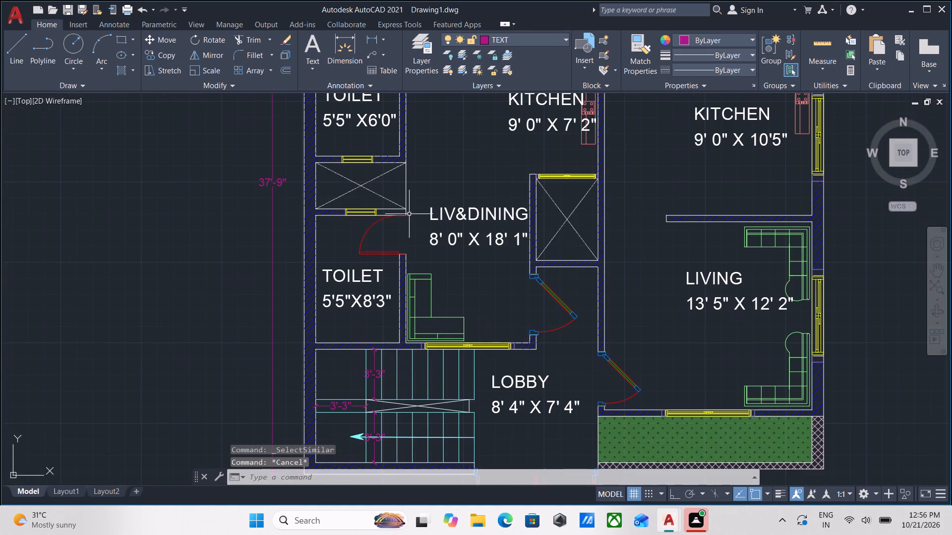
middle_click_drag(280, 223, 240, 272)
scroll(257, 261, "down", 2)
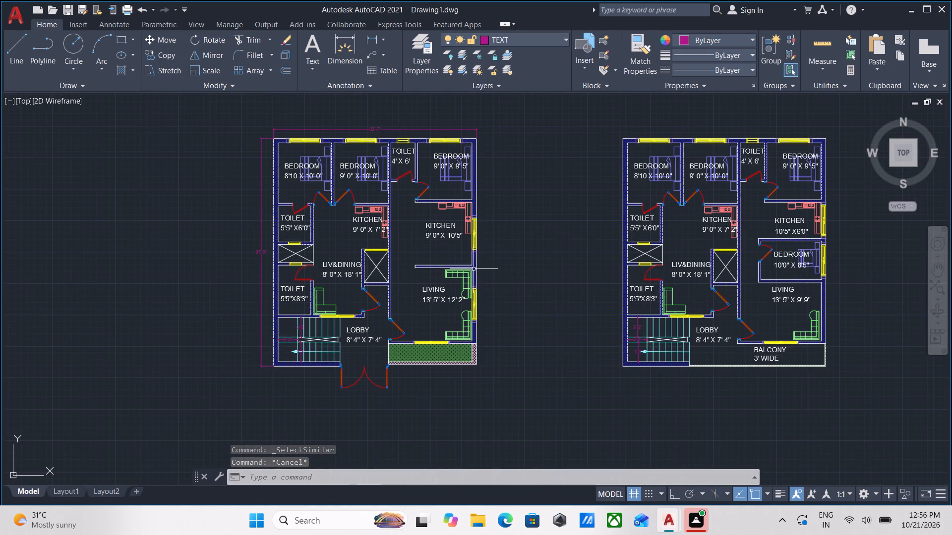
middle_click_drag(476, 268, 451, 271)
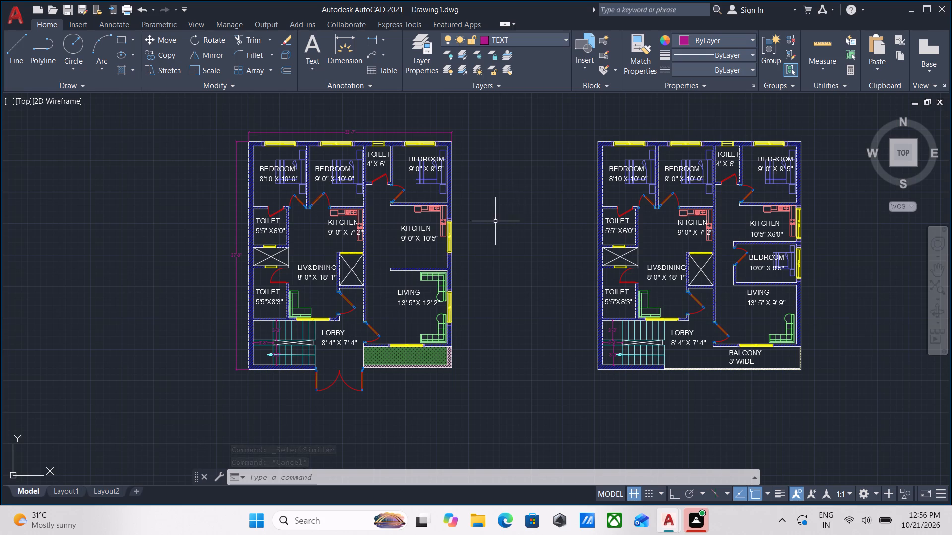
middle_click_drag(496, 222, 557, 160)
scroll(494, 325, "up", 1)
middle_click_drag(411, 360, 458, 336)
type("DT")
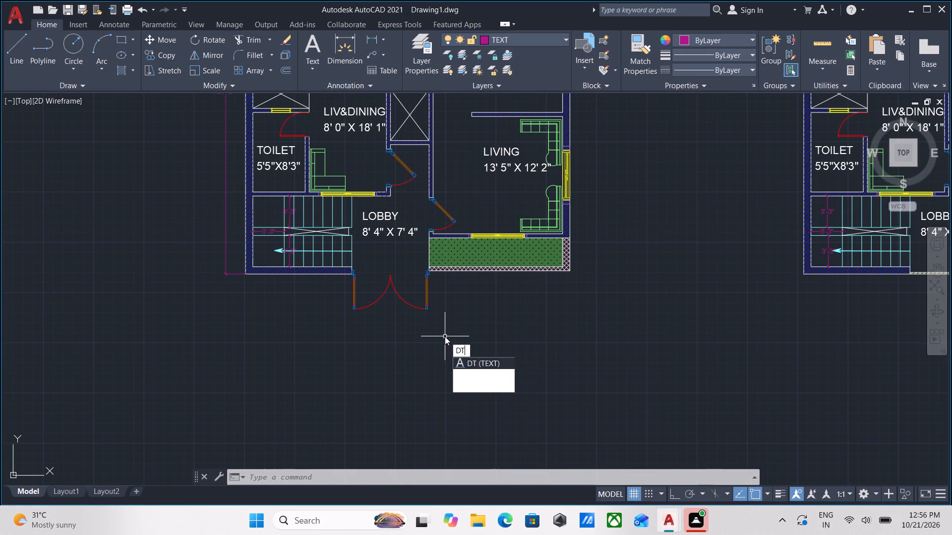
key("Return")
scroll(445, 336, "down", 2)
middle_click_drag(445, 336, 451, 305)
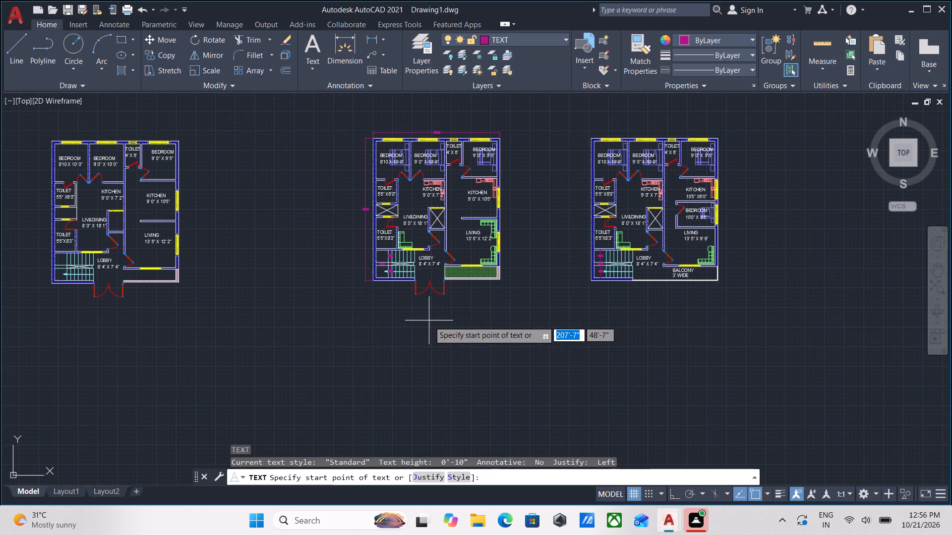
scroll(429, 321, "up", 1)
scroll(365, 337, "up", 2)
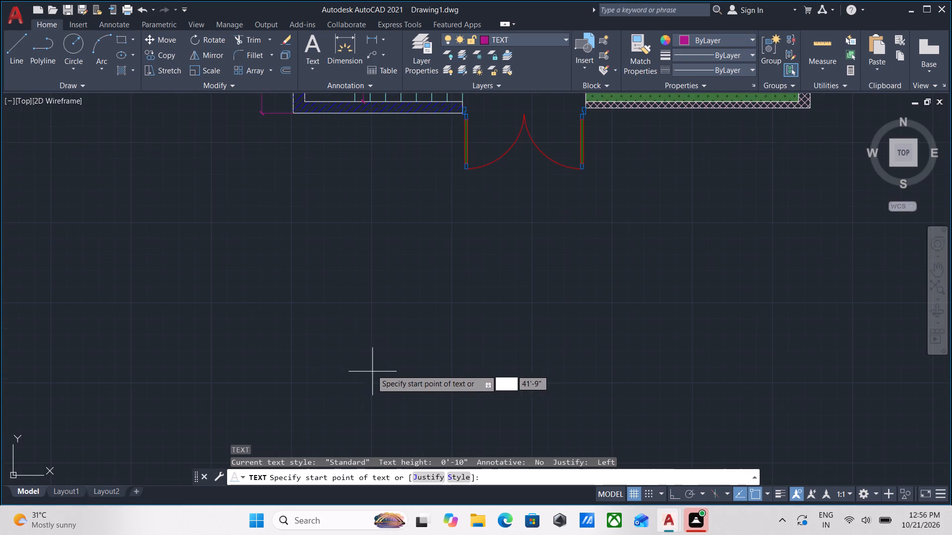
left_click(376, 363)
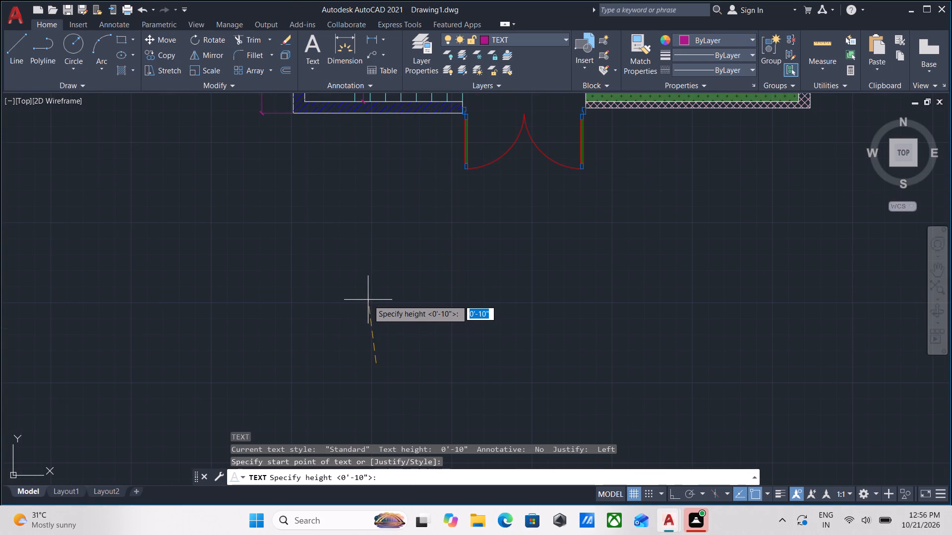
key("F8")
scroll(372, 305, "up", 1)
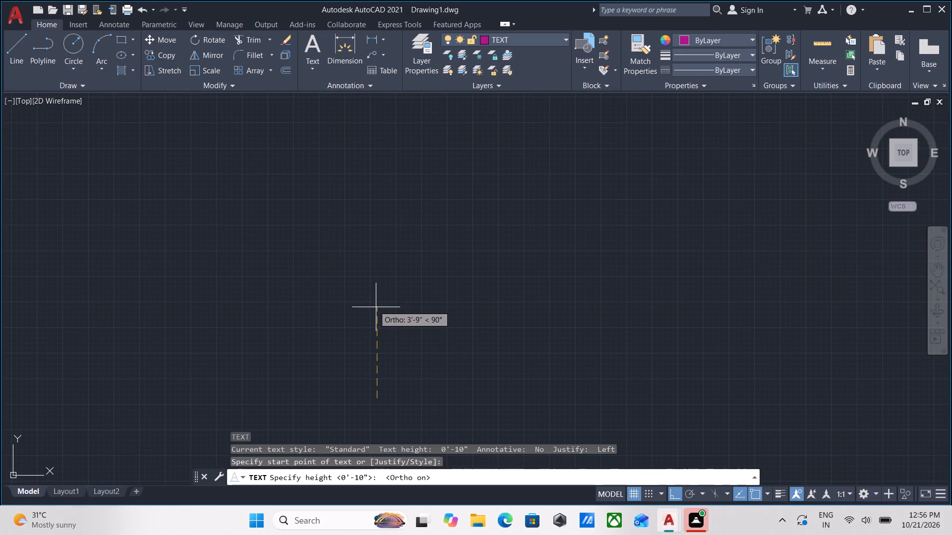
left_click(380, 350)
left_click(436, 390)
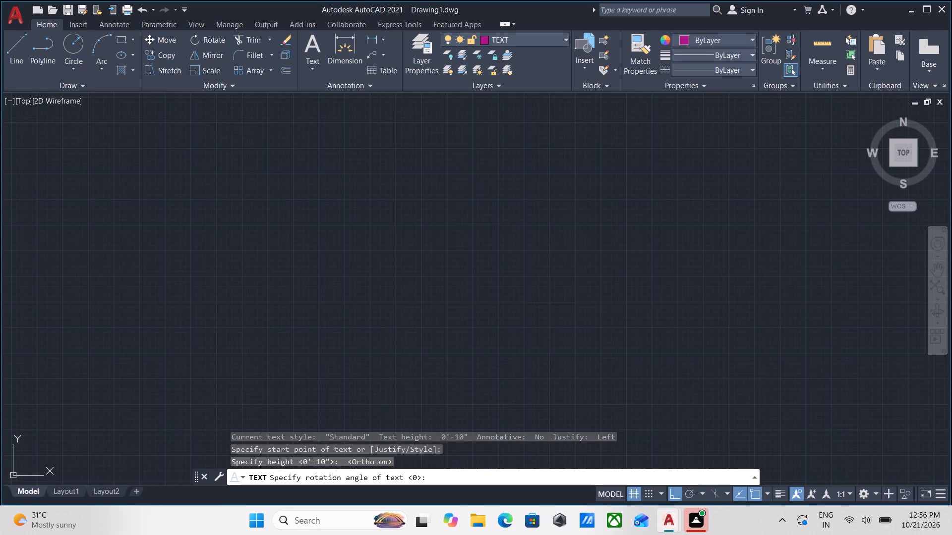
scroll(436, 390, "down", 3)
scroll(450, 390, "up", 1)
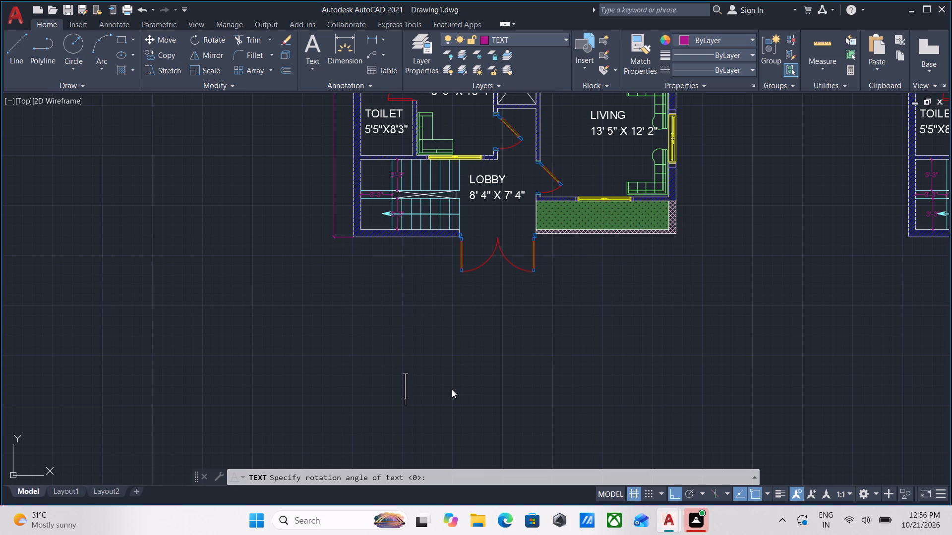
scroll(452, 389, "up", 1)
scroll(452, 389, "down", 1)
middle_click_drag(452, 389, 457, 423)
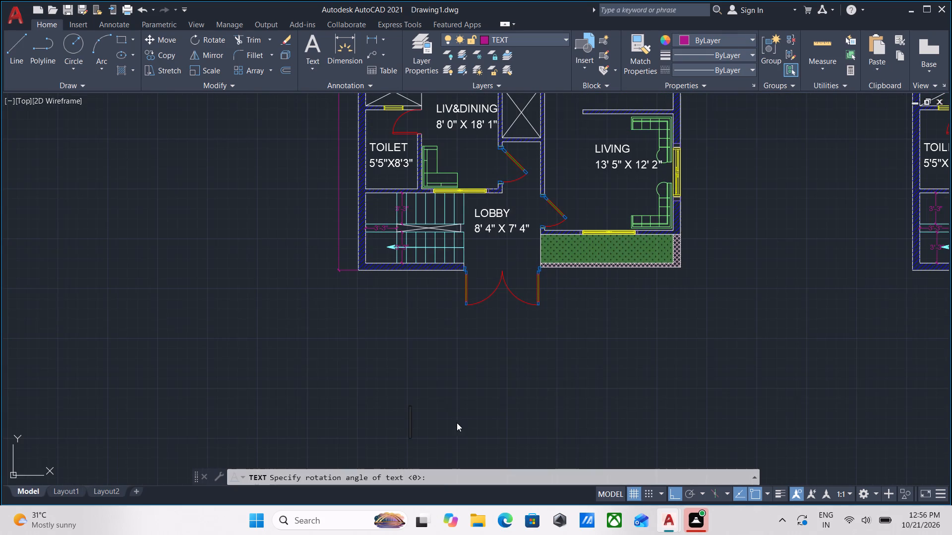
scroll(435, 364, "down", 1)
middle_click_drag(435, 362, 439, 337)
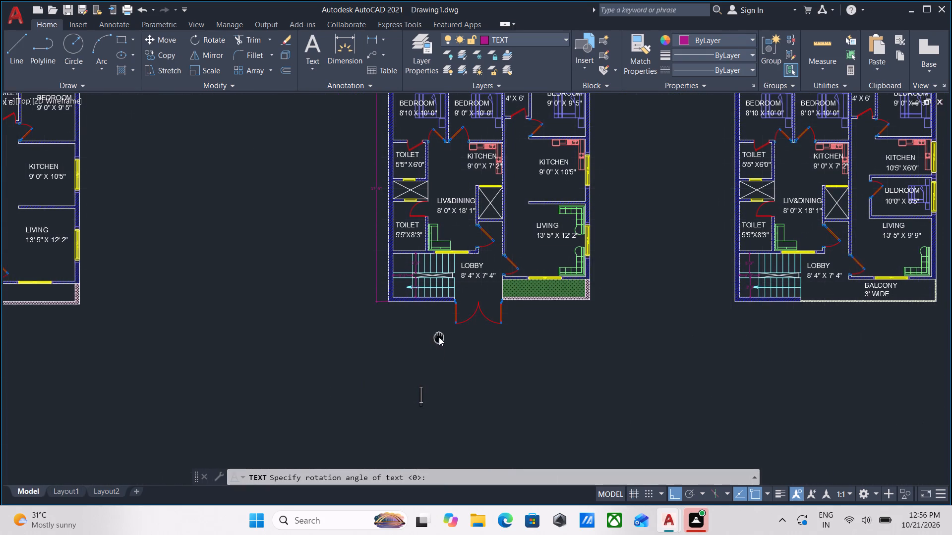
type("GR")
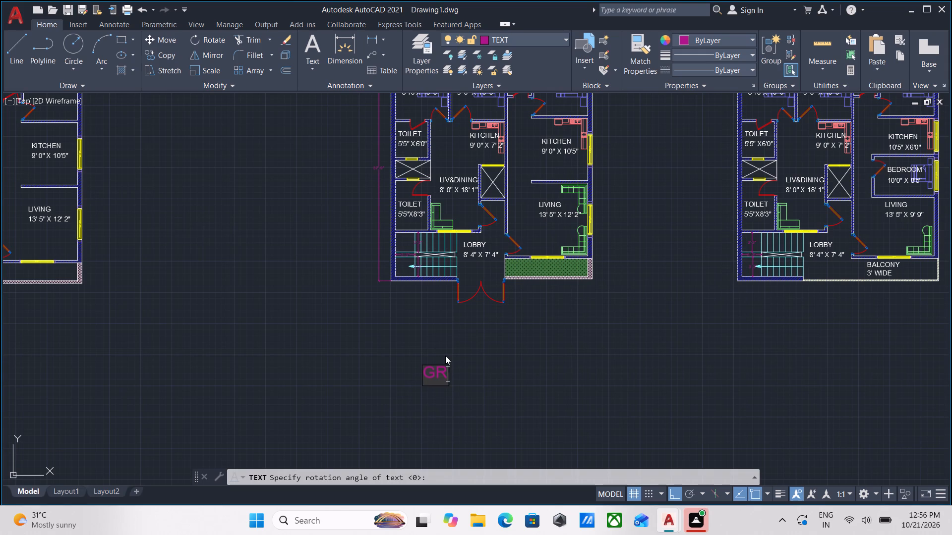
type("OUND FLOOE")
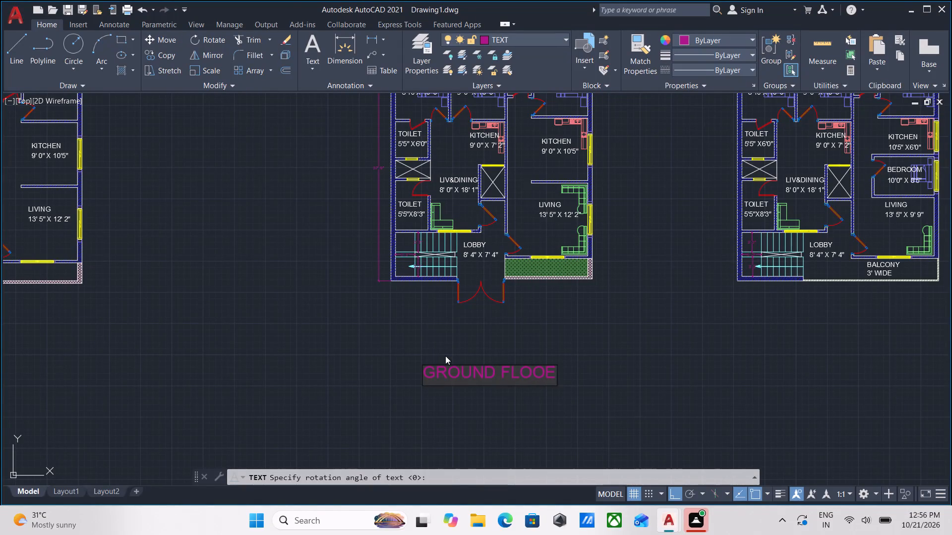
key("BackSpace")
key("r")
key("Return")
key("Return")
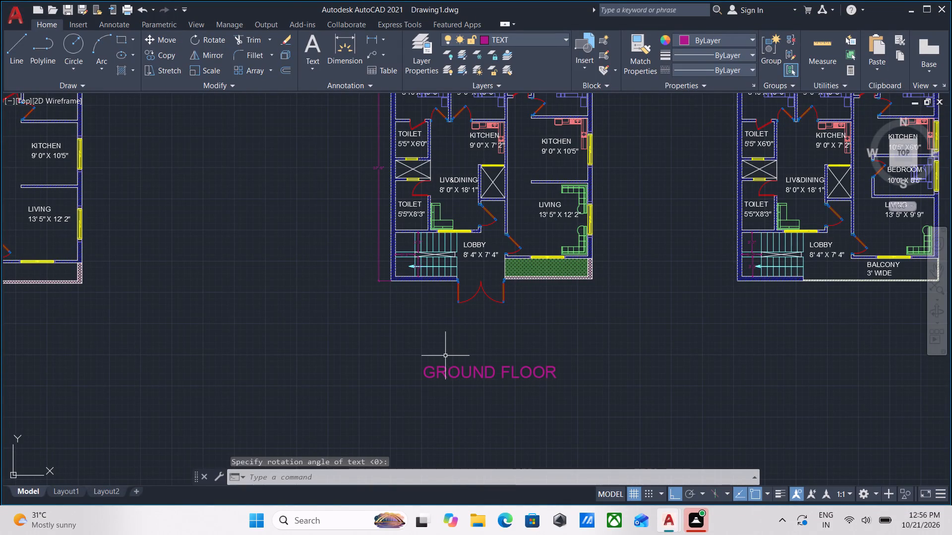
Copy the GROUND FLOOR title horizontally to below the plan with the 3' wide balcony.
scroll(462, 374, "up", 1)
left_click(483, 408)
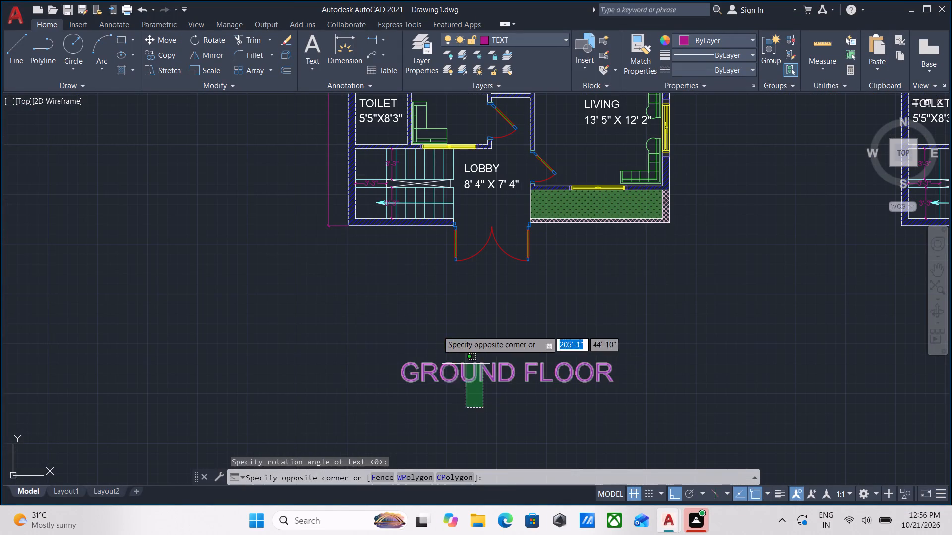
left_click(437, 330)
scroll(502, 373, "down", 1)
middle_click_drag(502, 373, 368, 345)
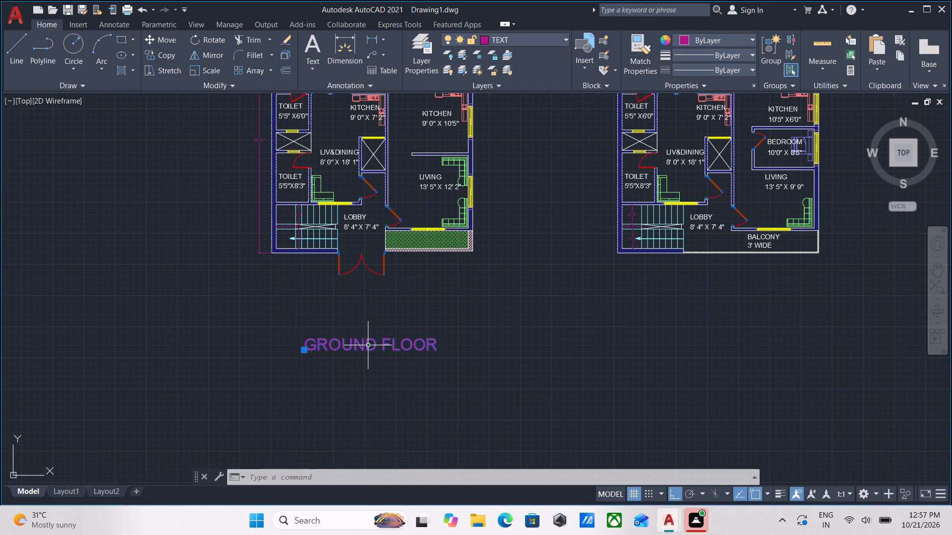
scroll(368, 345, "up", 1)
scroll(368, 345, "down", 1)
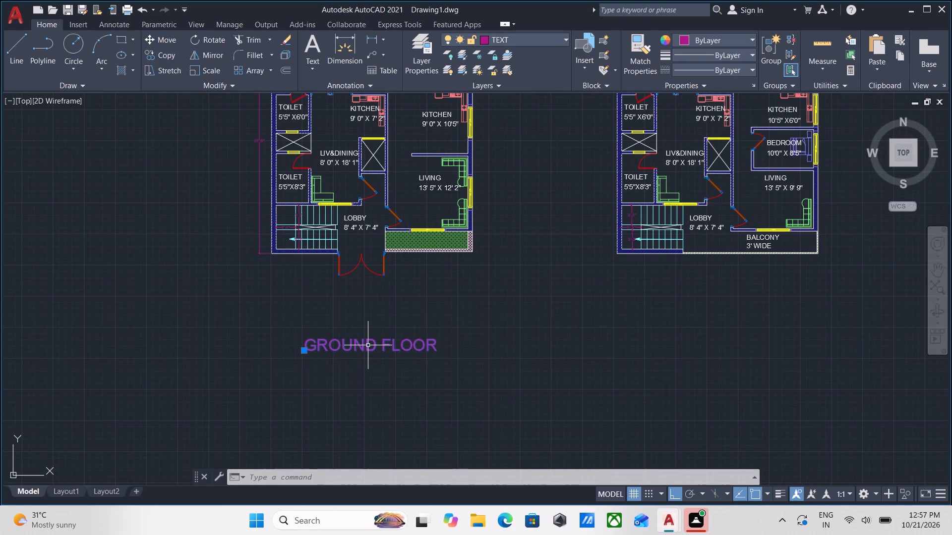
type("CO")
key("Return")
scroll(320, 355, "up", 1)
left_click(297, 345)
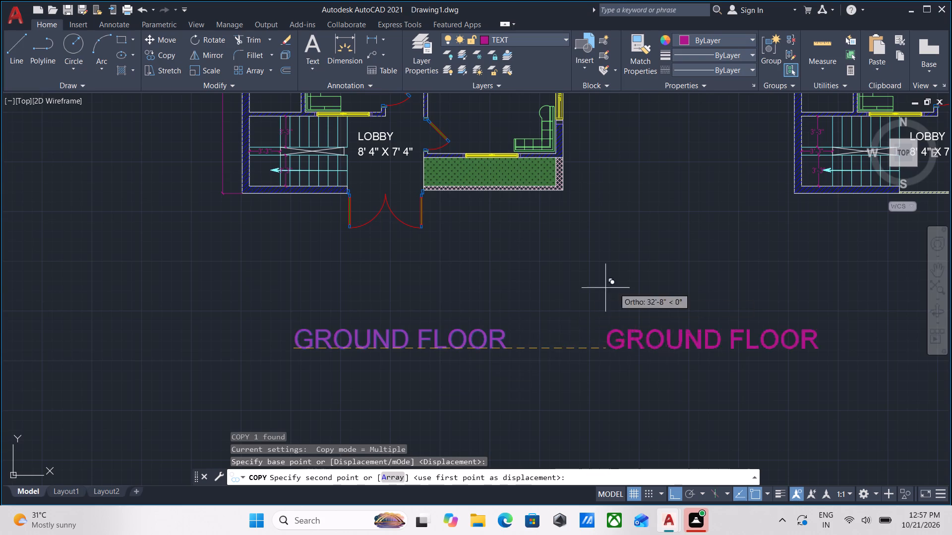
scroll(651, 292, "down", 1)
middle_click_drag(649, 293, 377, 285)
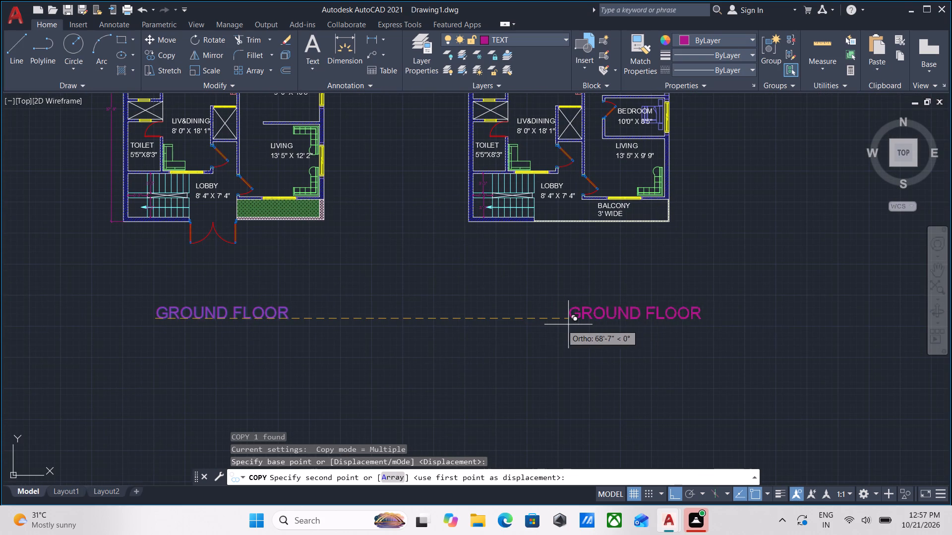
left_click(519, 322)
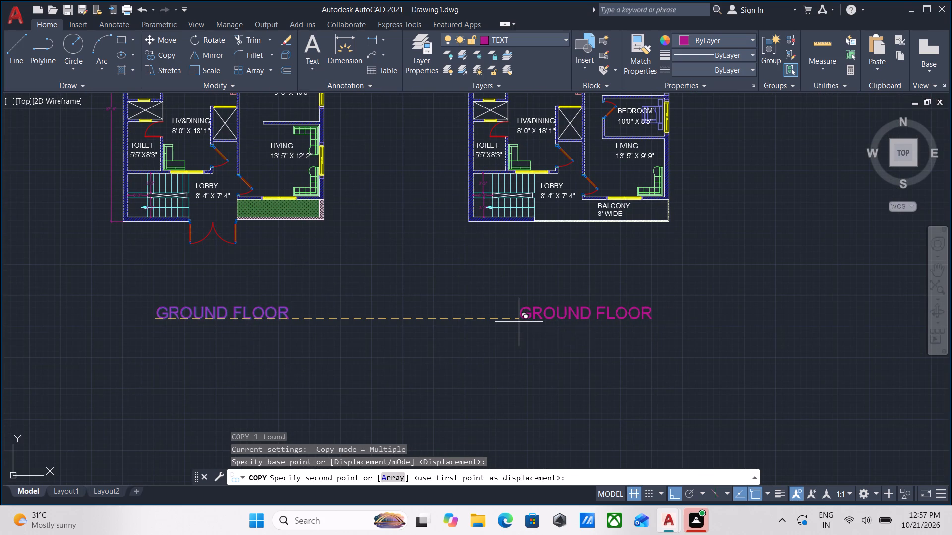
key("Escape")
Change the copied title below the balcony plan to read FIRST FLOOR.
double_click(581, 313)
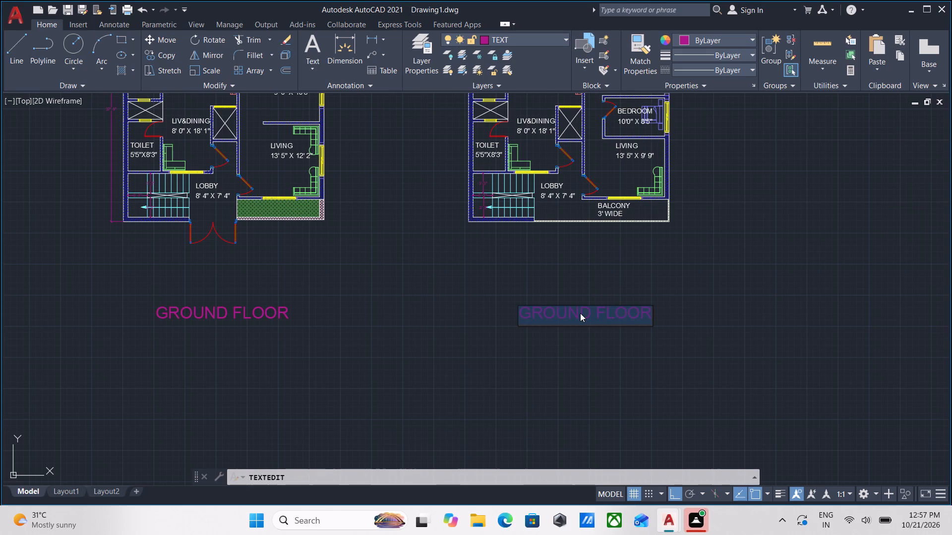
type("FIRS")
type("T FLOOR")
key("Return")
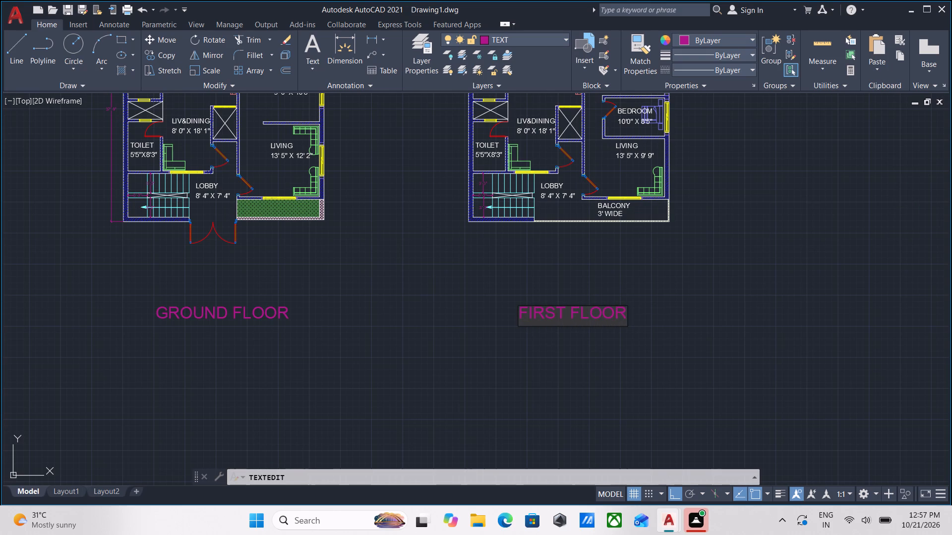
key("Return")
Select the GROUND FLOOR and FIRST FLOOR titles and move them to the walls layer.
scroll(548, 313, "up", 1)
middle_click_drag(529, 325, 557, 335)
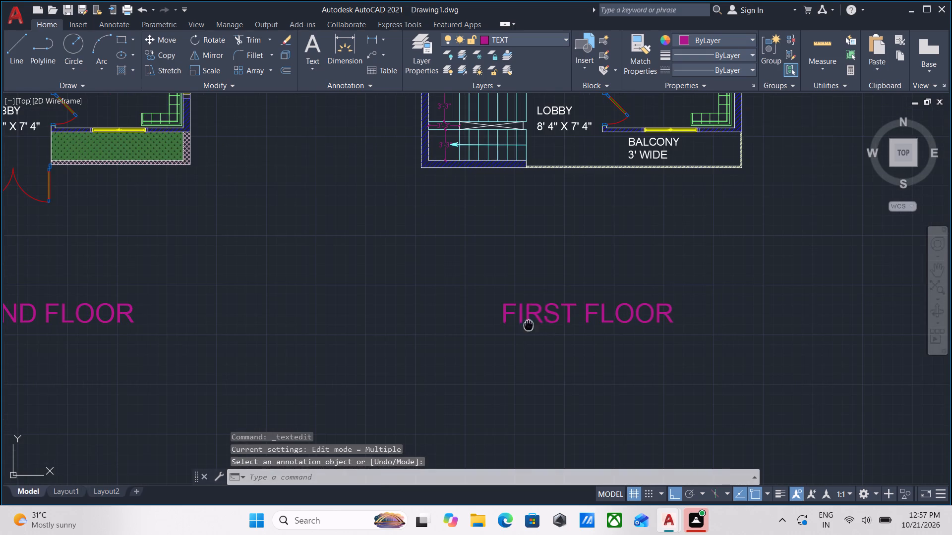
middle_click_drag(557, 335, 682, 354)
scroll(414, 345, "down", 1)
middle_click_drag(413, 345, 509, 341)
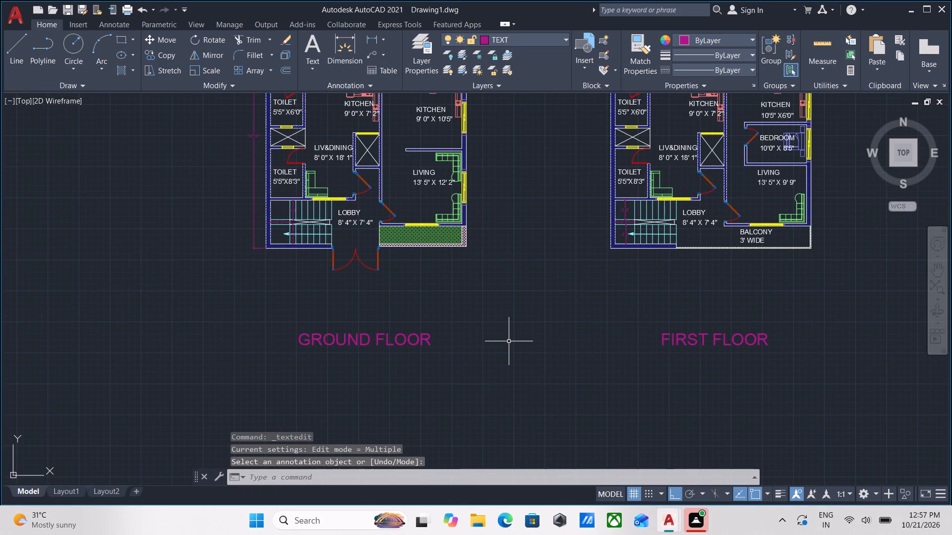
scroll(509, 341, "down", 1)
middle_click_drag(509, 341, 528, 379)
scroll(376, 374, "up", 1)
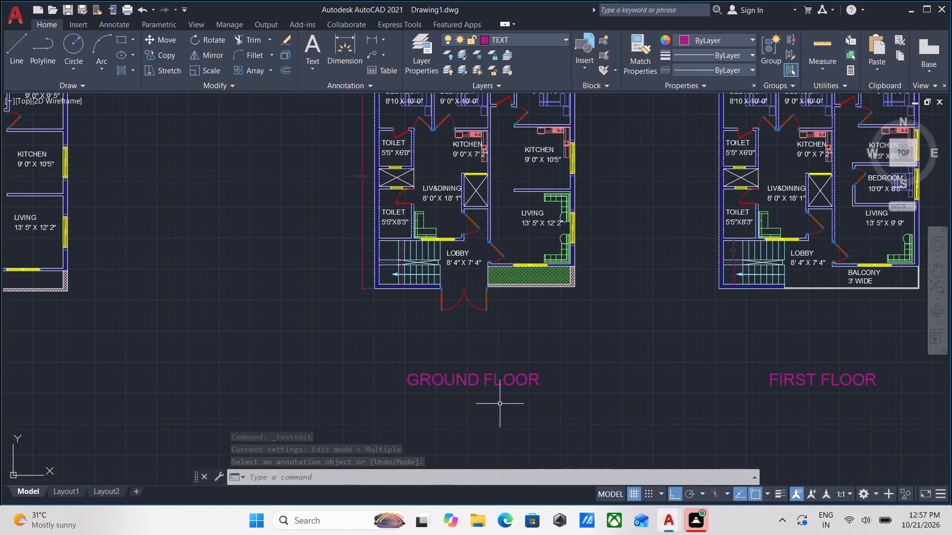
left_click(545, 412)
left_click(468, 365)
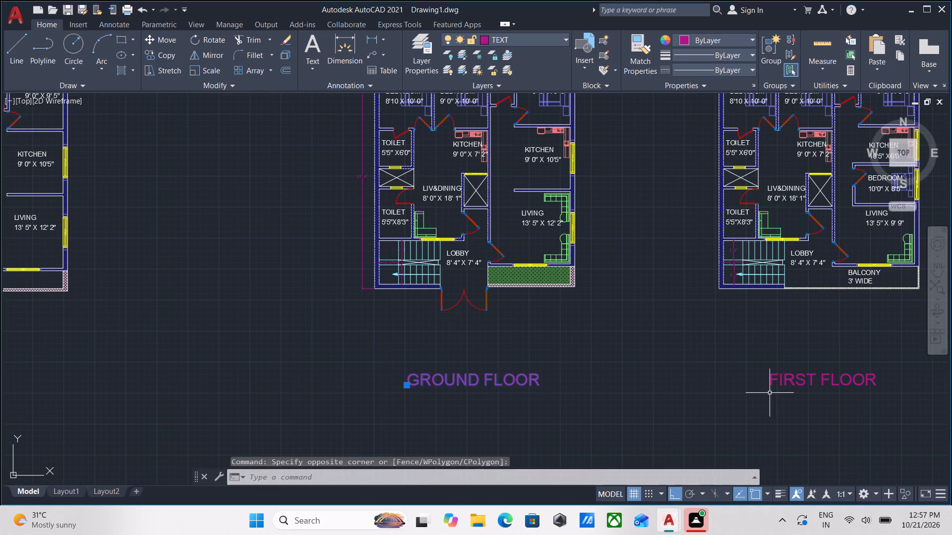
left_click(800, 404)
left_click(782, 372)
middle_click_drag(671, 349, 655, 377)
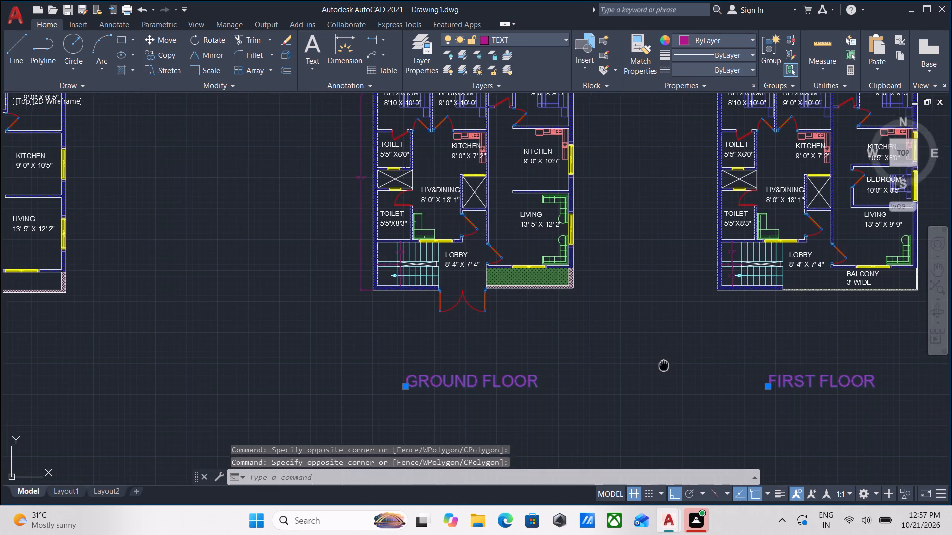
middle_click_drag(655, 377, 647, 389)
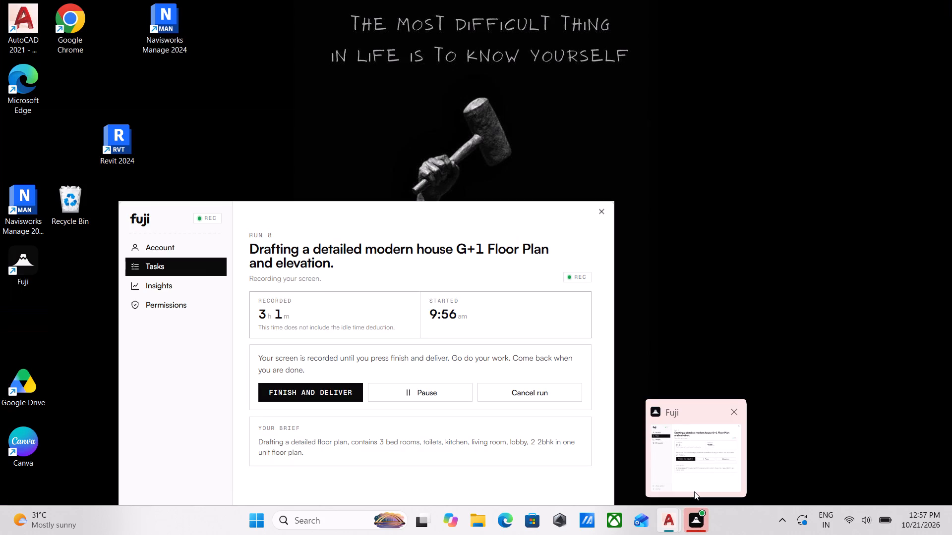
scroll(796, 341, "down", 1)
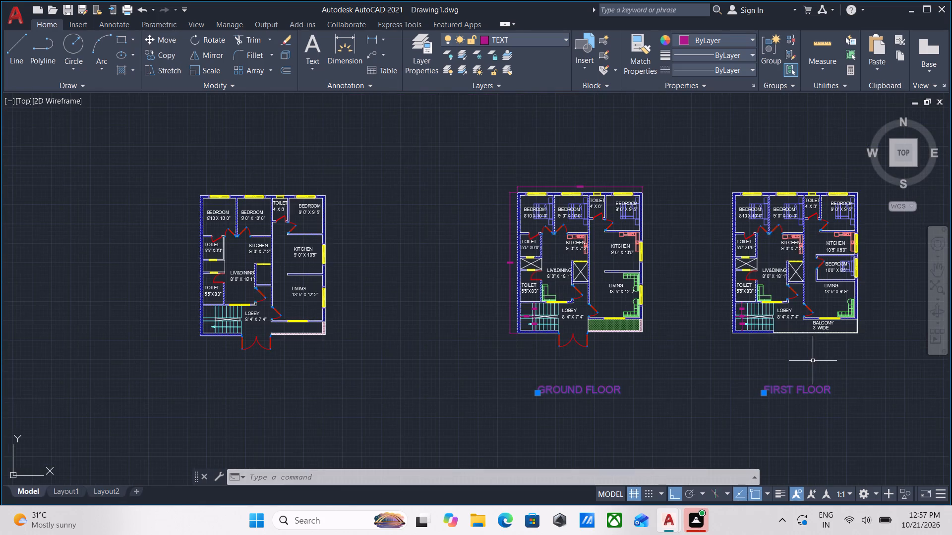
scroll(813, 362, "up", 1)
middle_click_drag(813, 362, 708, 341)
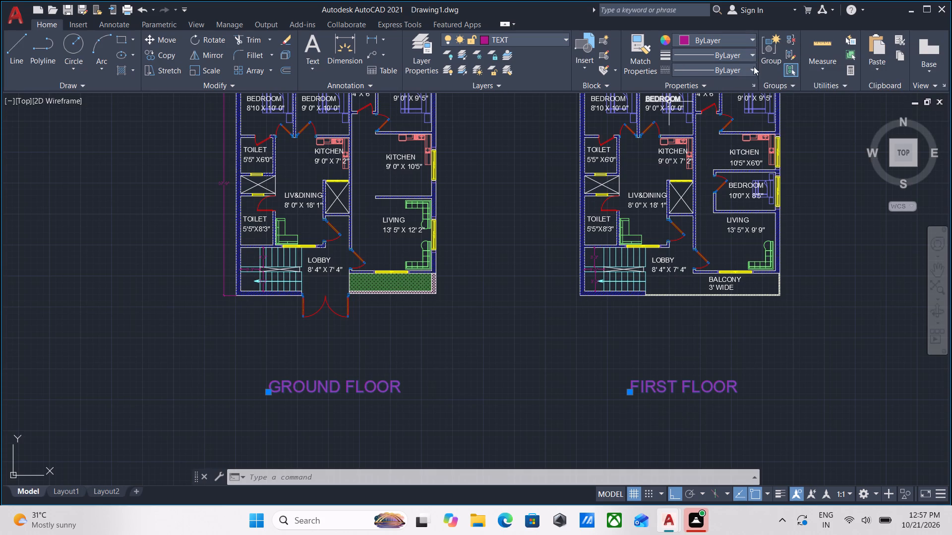
left_click(528, 38)
left_click(514, 296)
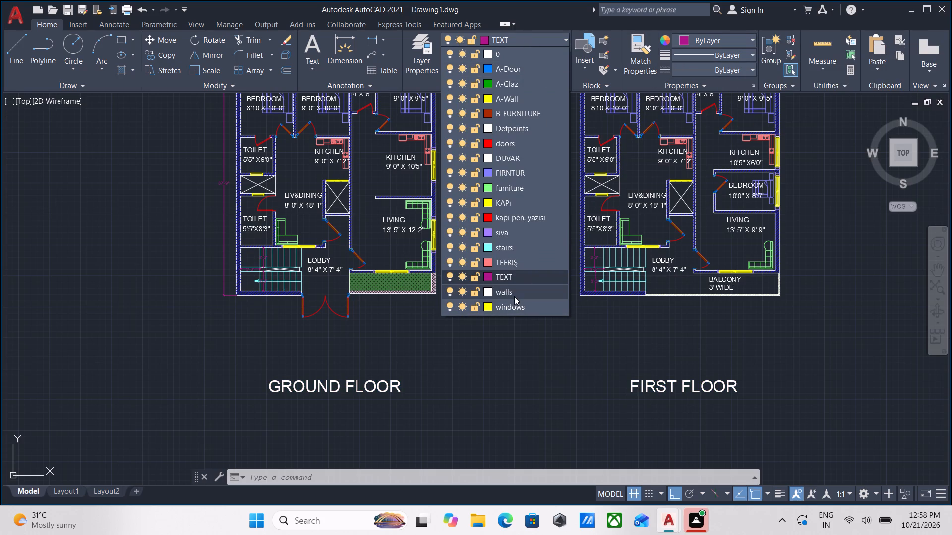
middle_click_drag(443, 343, 510, 322)
scroll(530, 319, "down", 1)
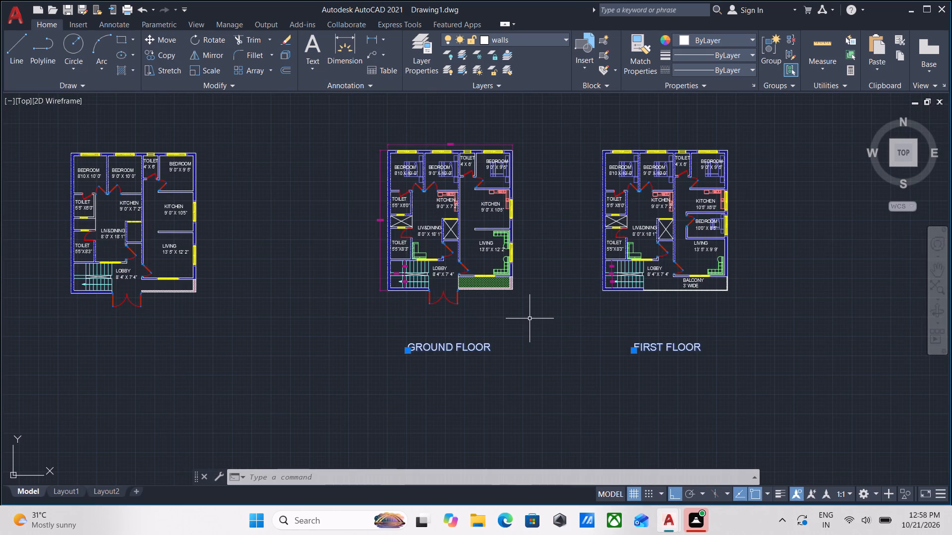
key("Escape")
Copy the GROUND FLOOR title about 7'-5" straight up, into the space just below the entrance doors.
middle_click_drag(508, 320, 561, 345)
middle_click_drag(238, 291, 269, 307)
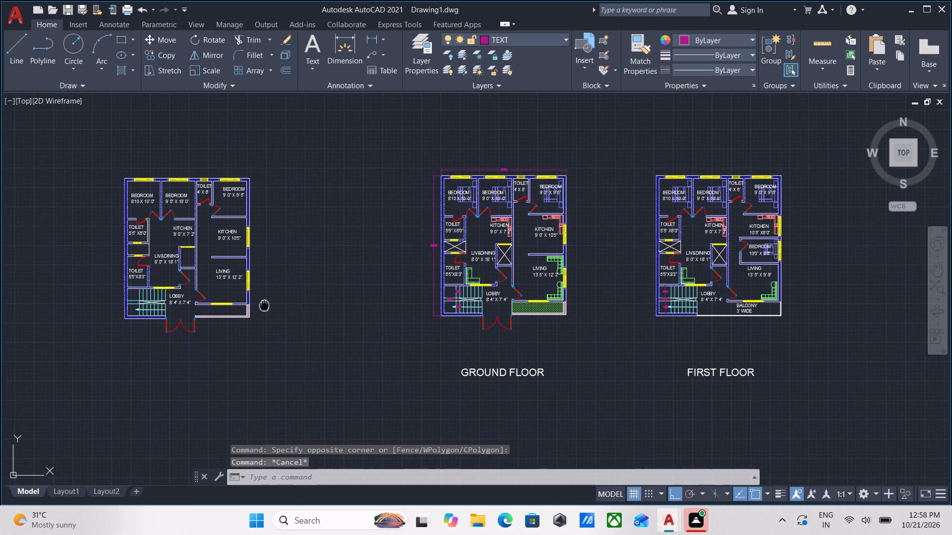
middle_click_drag(269, 307, 322, 320)
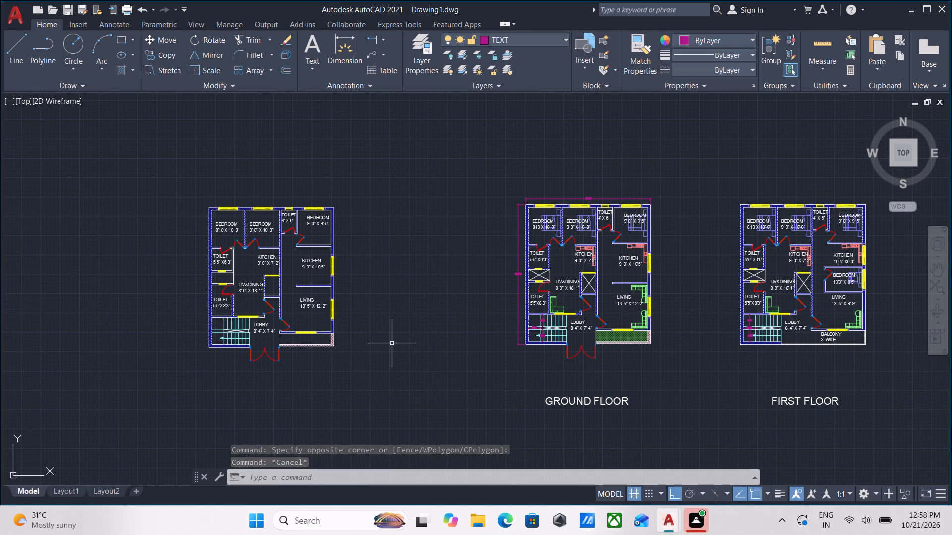
middle_click_drag(392, 343, 244, 291)
scroll(478, 370, "up", 1)
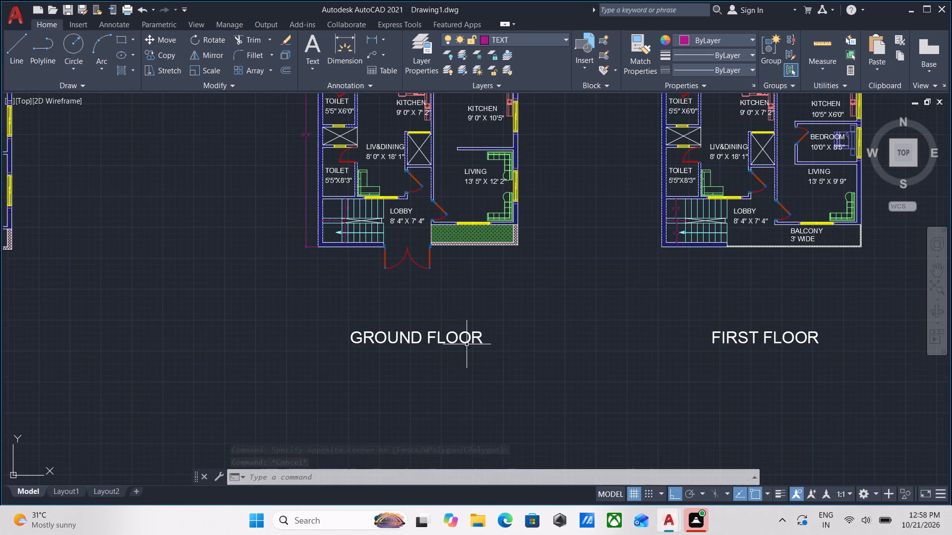
middle_click_drag(403, 288, 406, 306)
left_click(435, 409)
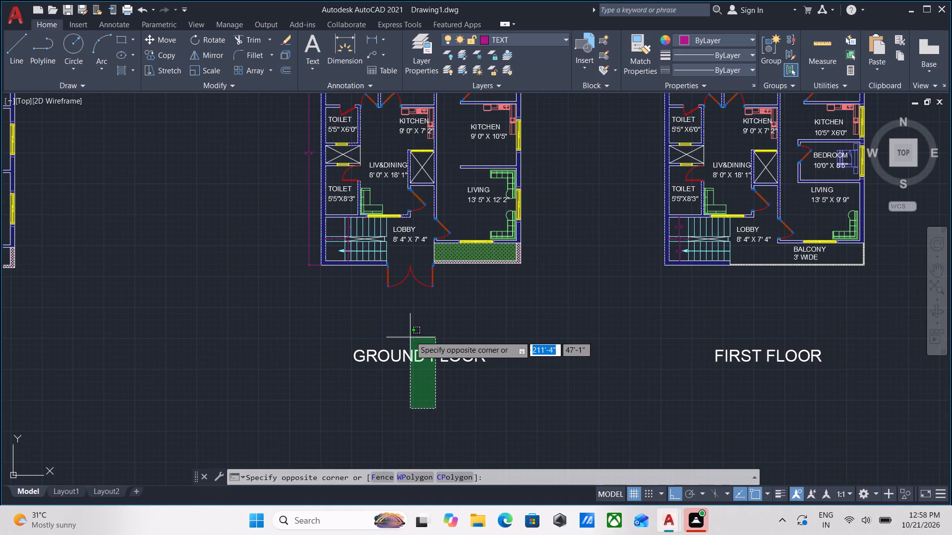
left_click(408, 331)
type("CO")
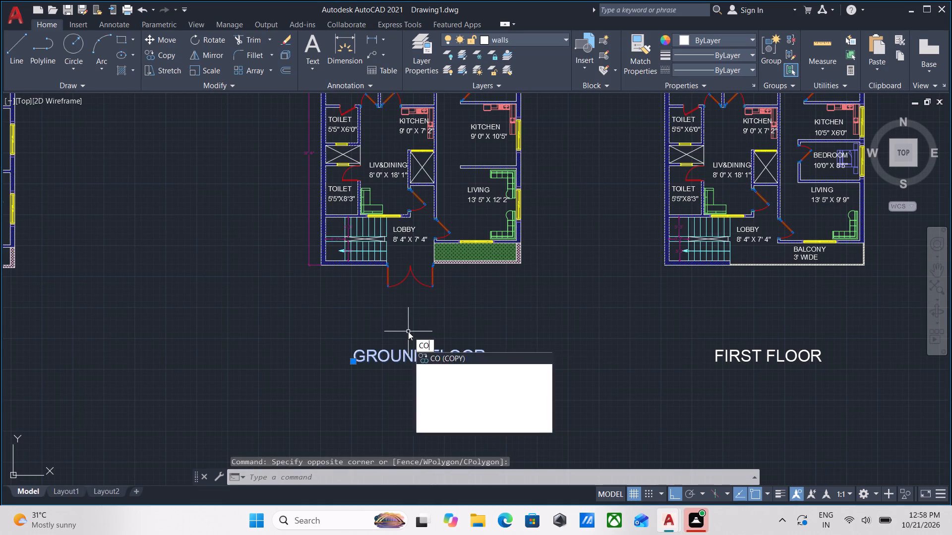
key("Return")
left_click(411, 364)
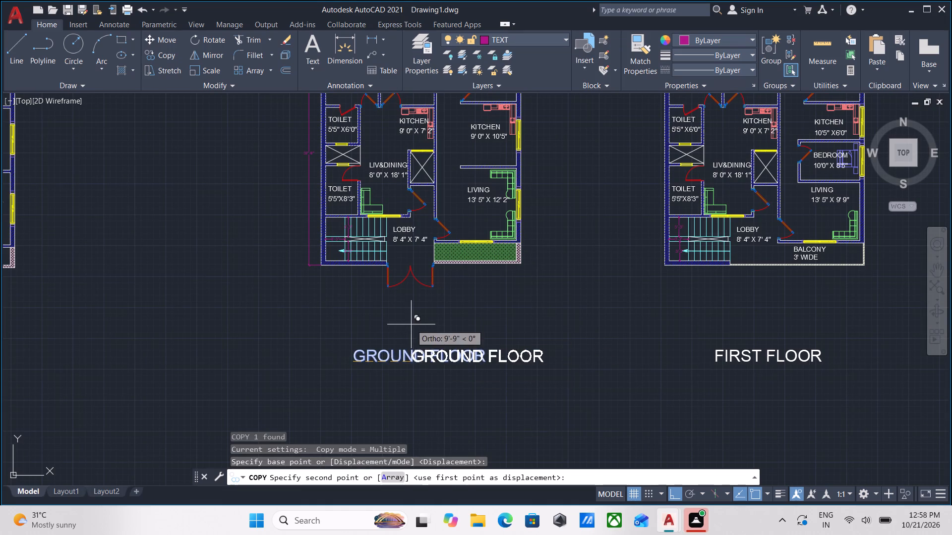
left_click(381, 318)
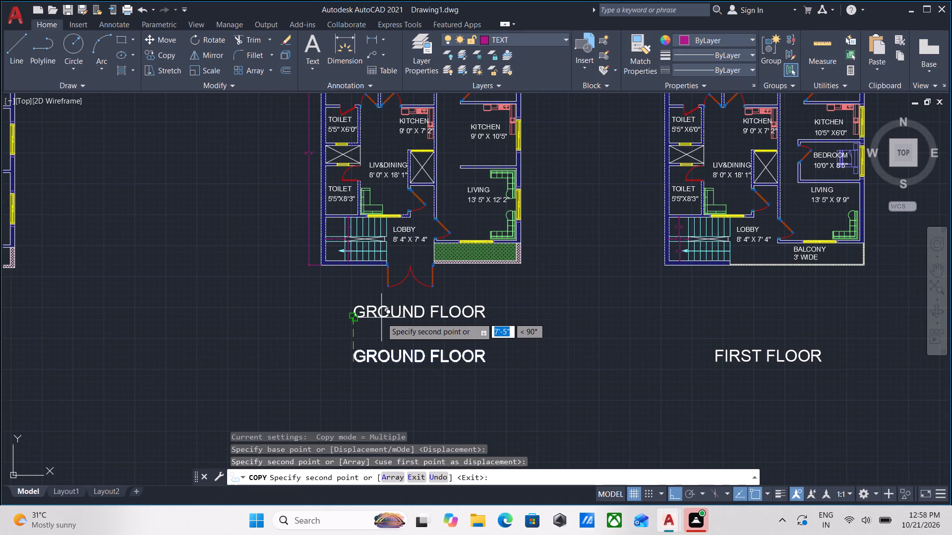
key("Escape")
Change the text of the upper title copy below the entrance doors to ROAD.
double_click(415, 315)
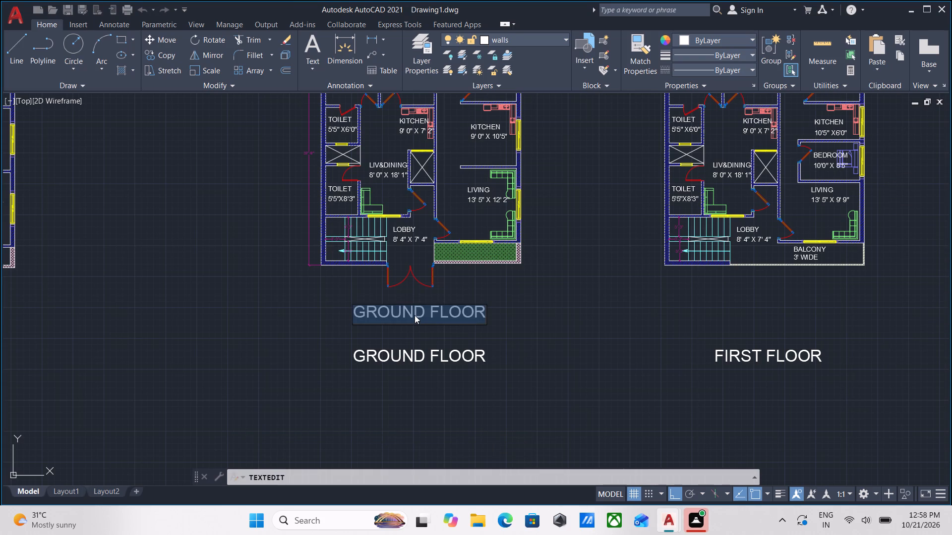
type("ROAF")
key("Return")
key("Return")
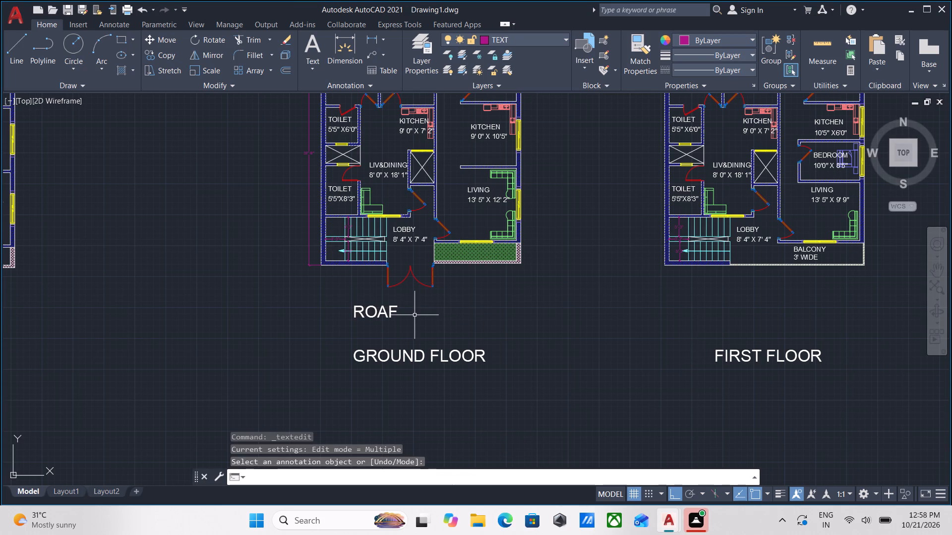
scroll(414, 314, "up", 2)
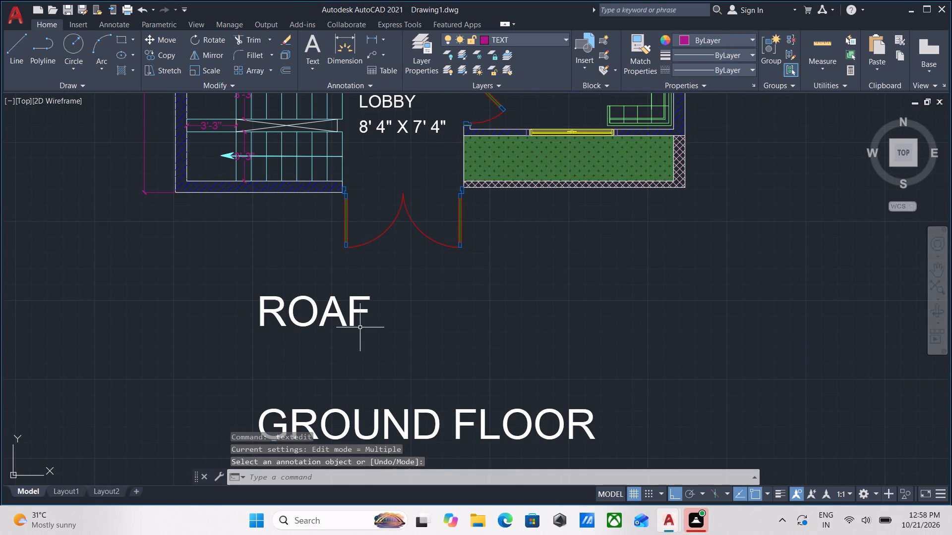
key("BackSpace")
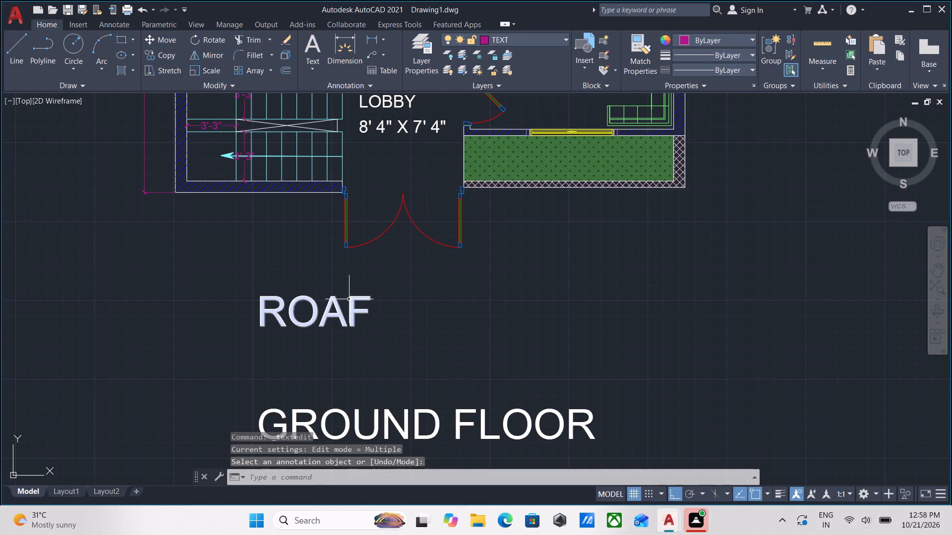
key("Escape")
triple_click(327, 315)
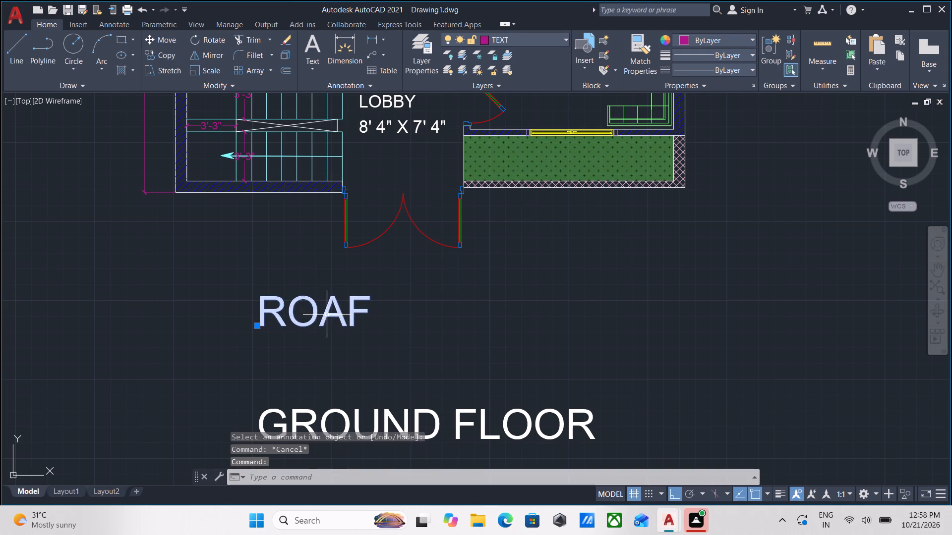
left_click(365, 314)
key("BackSpace")
key("d")
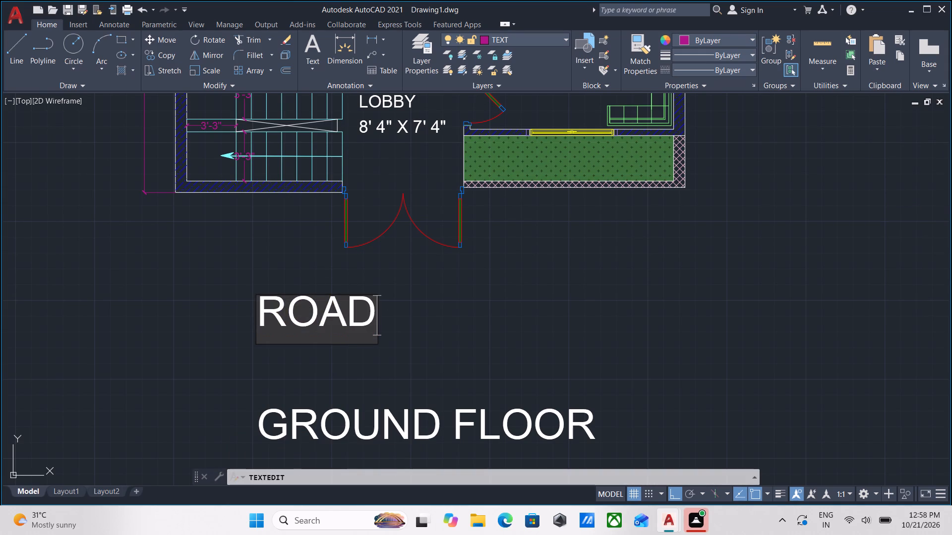
key("Return")
key("Return")
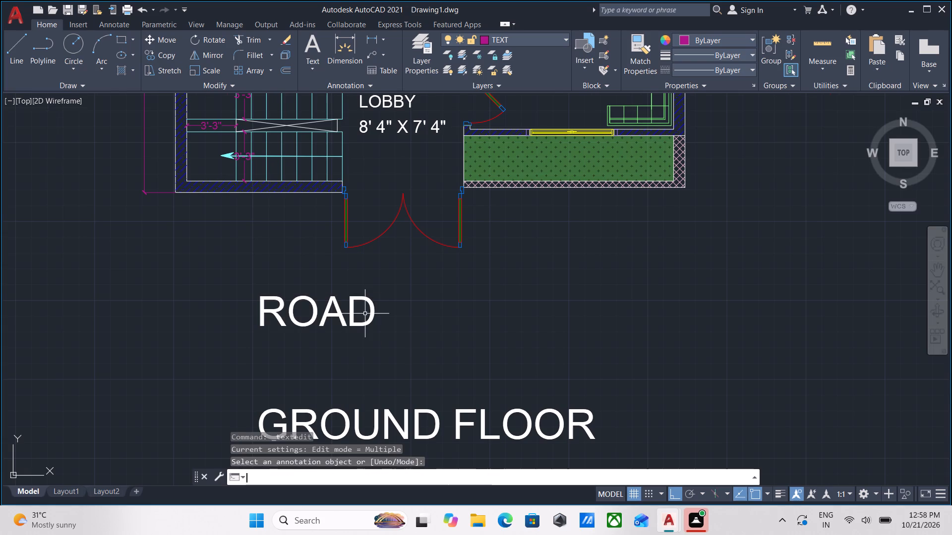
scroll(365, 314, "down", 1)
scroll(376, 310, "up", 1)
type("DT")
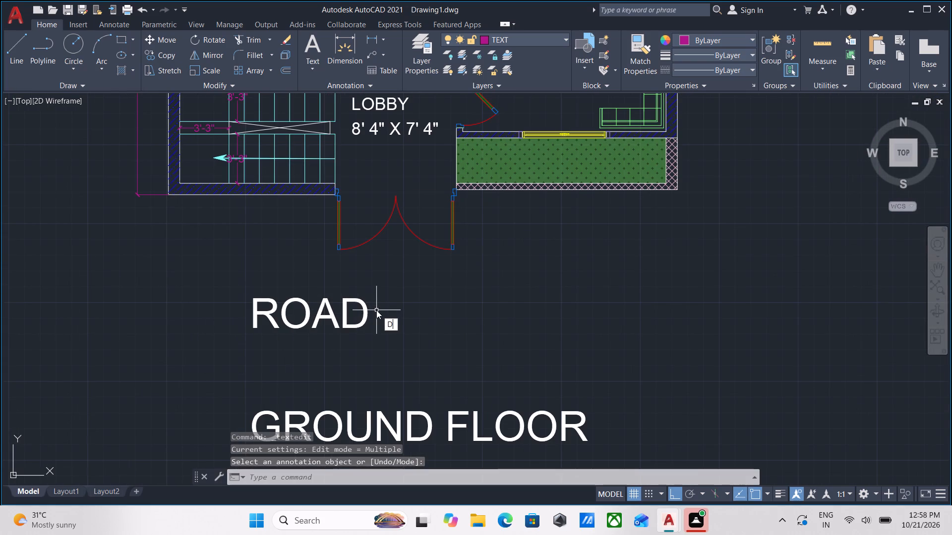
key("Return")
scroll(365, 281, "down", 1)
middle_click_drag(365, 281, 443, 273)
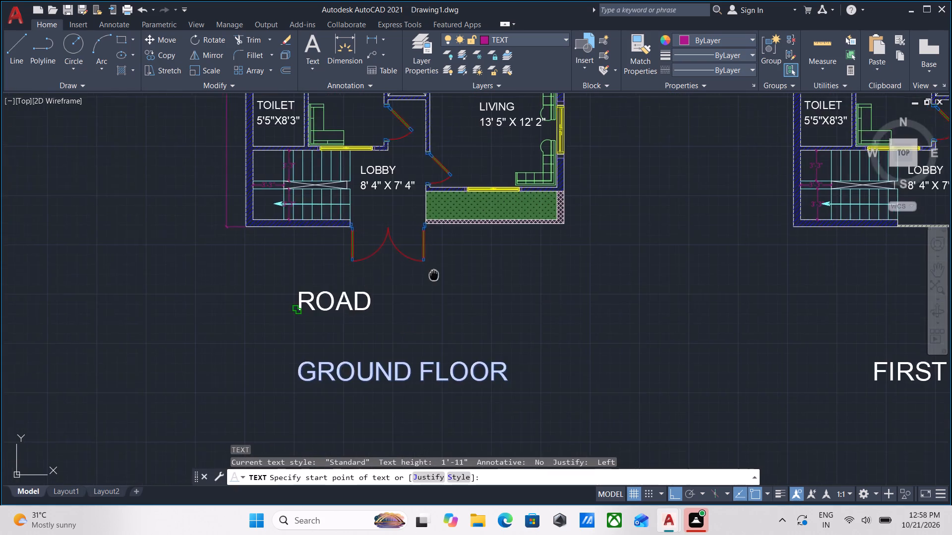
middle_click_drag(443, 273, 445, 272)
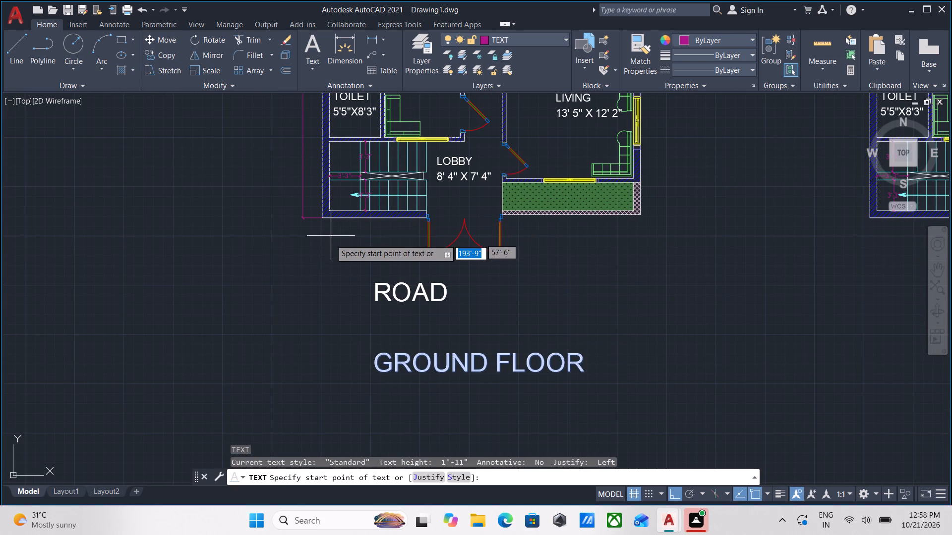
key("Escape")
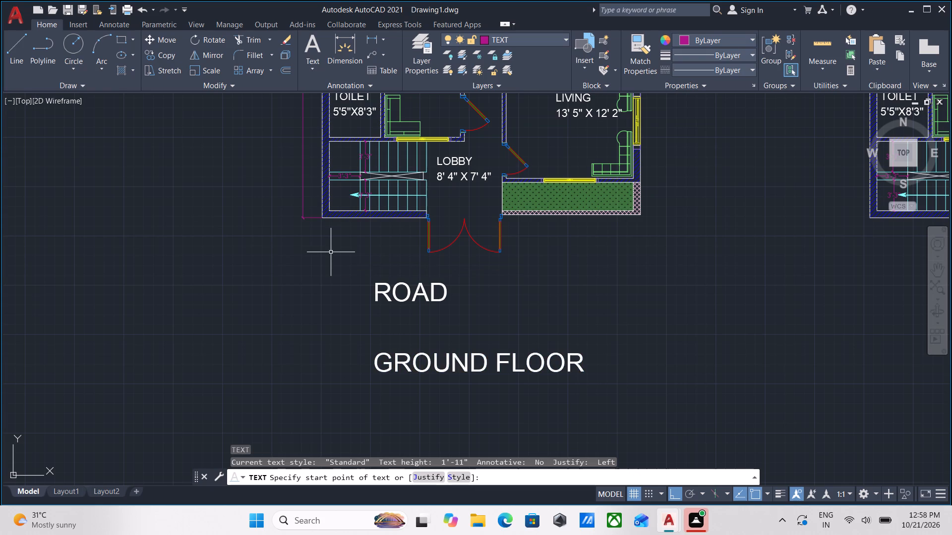
Look over the floor plans and the ROAD, GROUND FLOOR and FIRST FLOOR labels below them.
middle_click_drag(361, 260, 361, 284)
scroll(389, 311, "down", 1)
middle_click(389, 311)
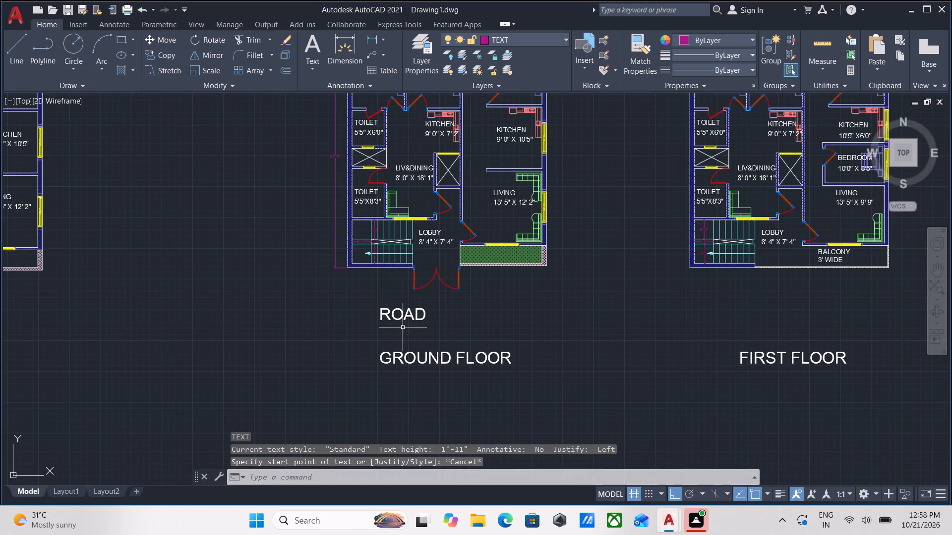
scroll(480, 345, "down", 1)
middle_click_drag(482, 345, 440, 343)
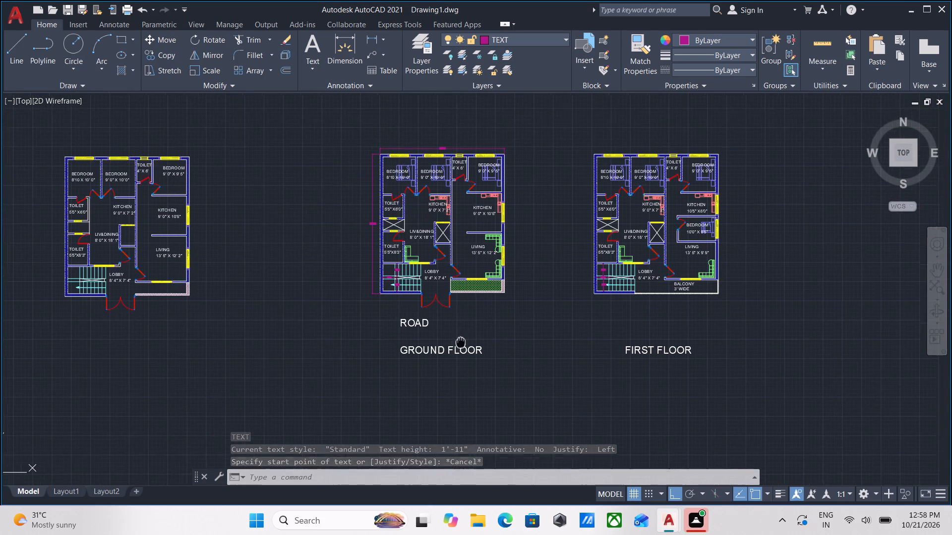
middle_click_drag(440, 343, 427, 343)
scroll(384, 319, "up", 1)
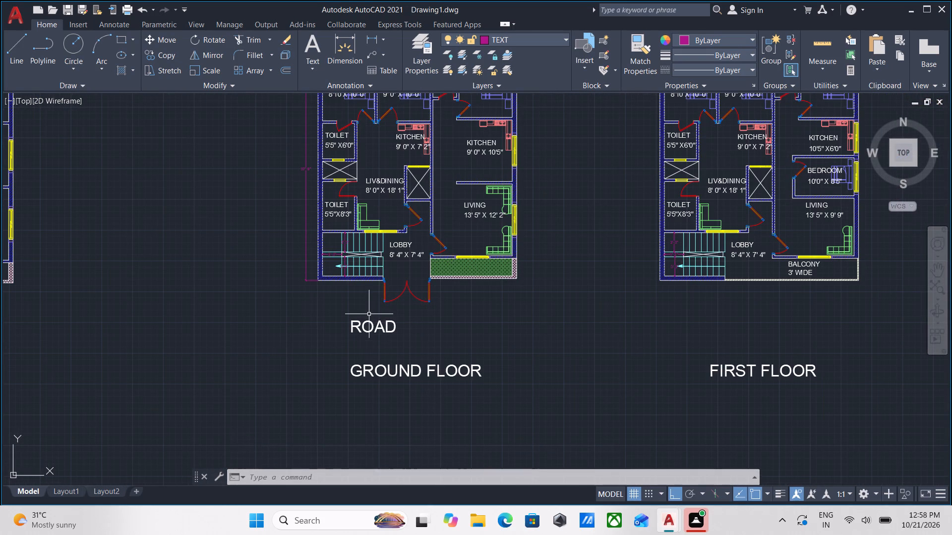
scroll(392, 281, "down", 1)
middle_click_drag(392, 281, 388, 315)
middle_click_drag(249, 314, 336, 284)
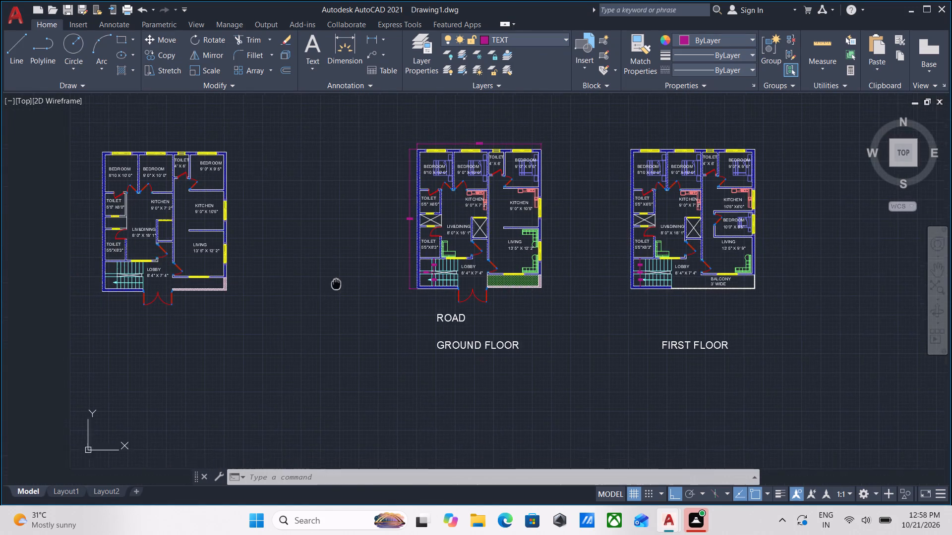
scroll(340, 283, "down", 1)
middle_click_drag(340, 283, 214, 302)
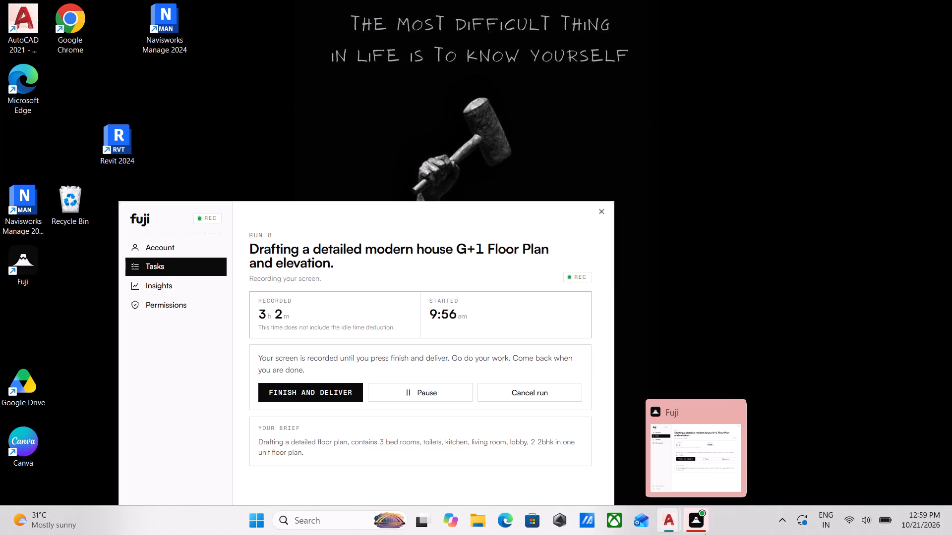
scroll(273, 389, "up", 2)
scroll(322, 305, "up", 1)
middle_click_drag(324, 289, 323, 335)
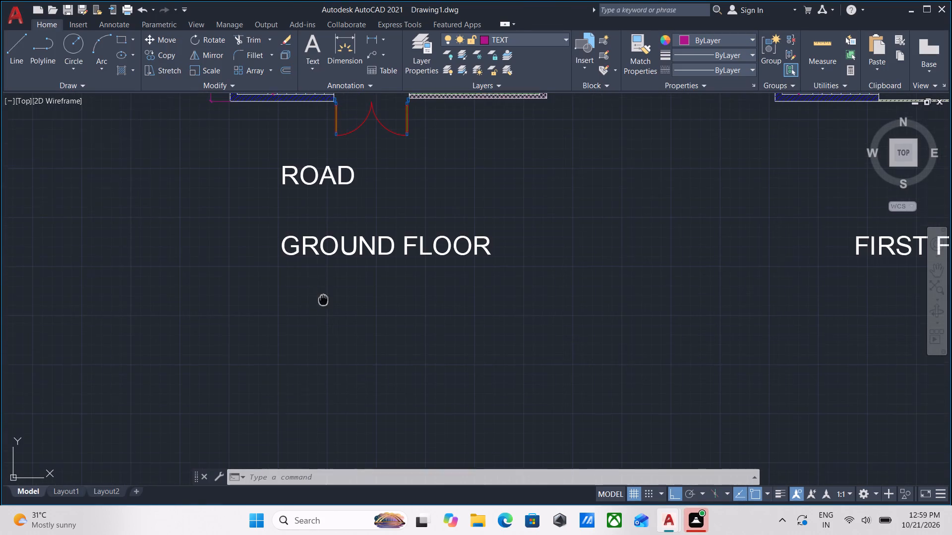
middle_click_drag(323, 335, 323, 399)
scroll(369, 310, "down", 1)
middle_click_drag(369, 310, 369, 342)
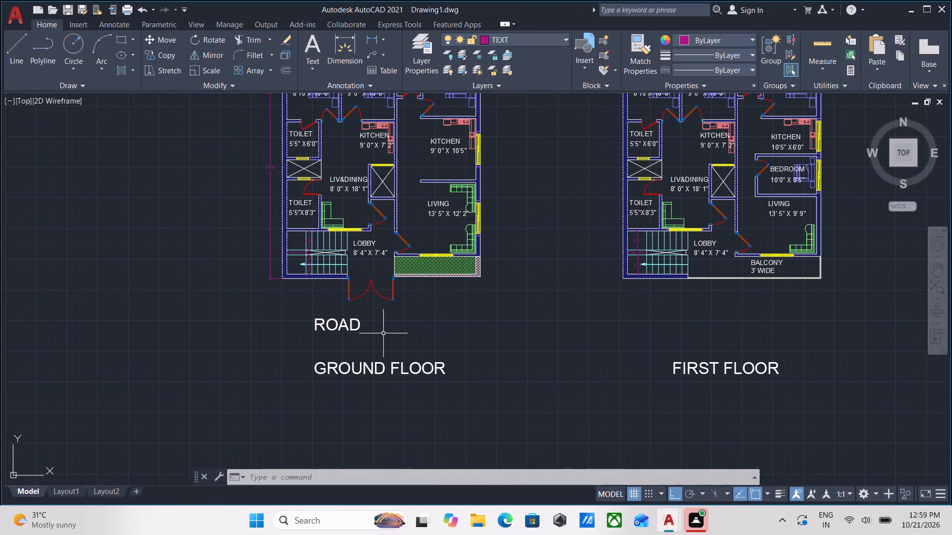
middle_click_drag(383, 333, 409, 353)
Copy the ROAD label about 65'-2" horizontally, into the space between the first floor balcony and the FIRST FLOOR title.
scroll(393, 359, "up", 1)
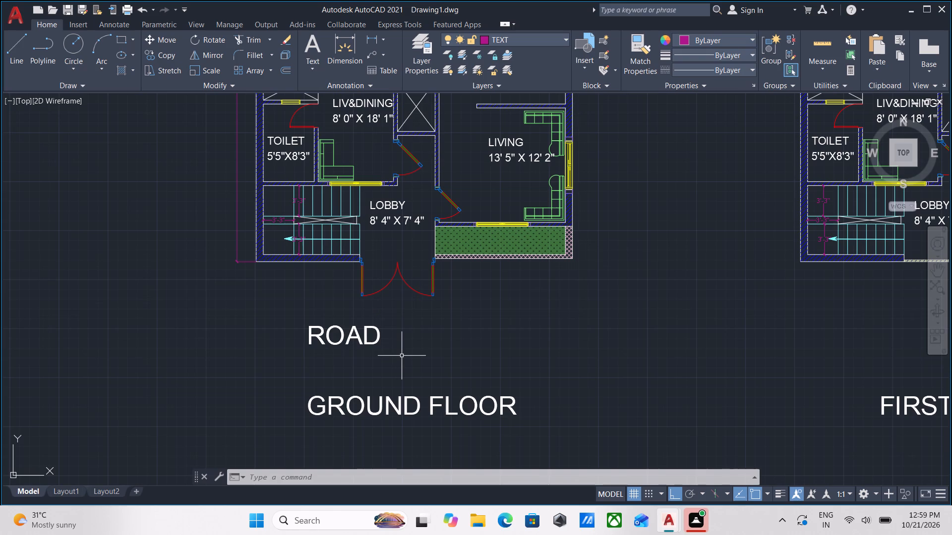
left_click(402, 356)
left_click(332, 327)
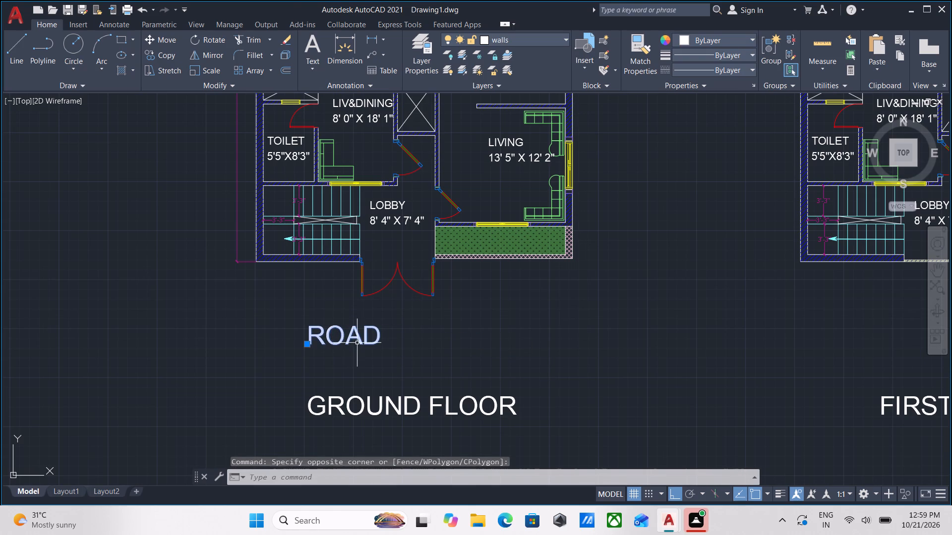
type("CO")
key("Return")
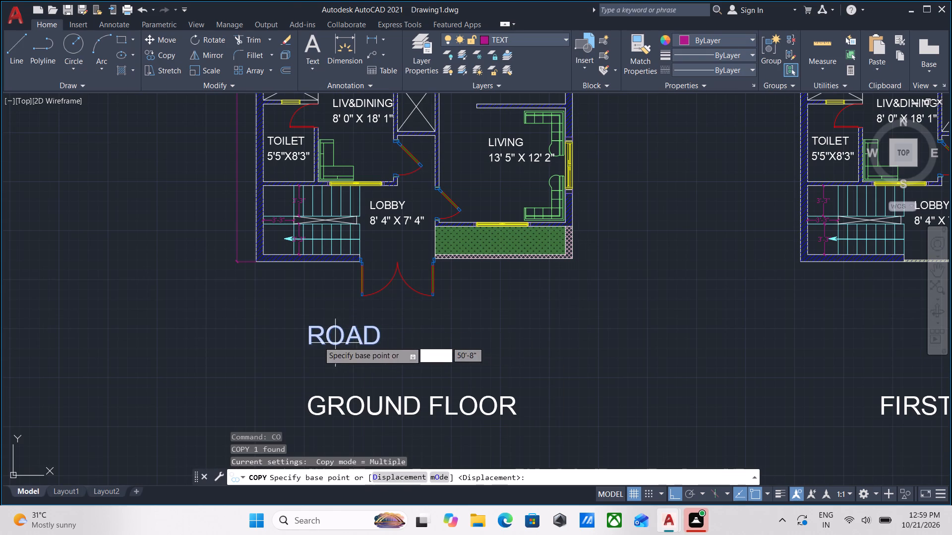
left_click(307, 343)
middle_click_drag(477, 341, 211, 362)
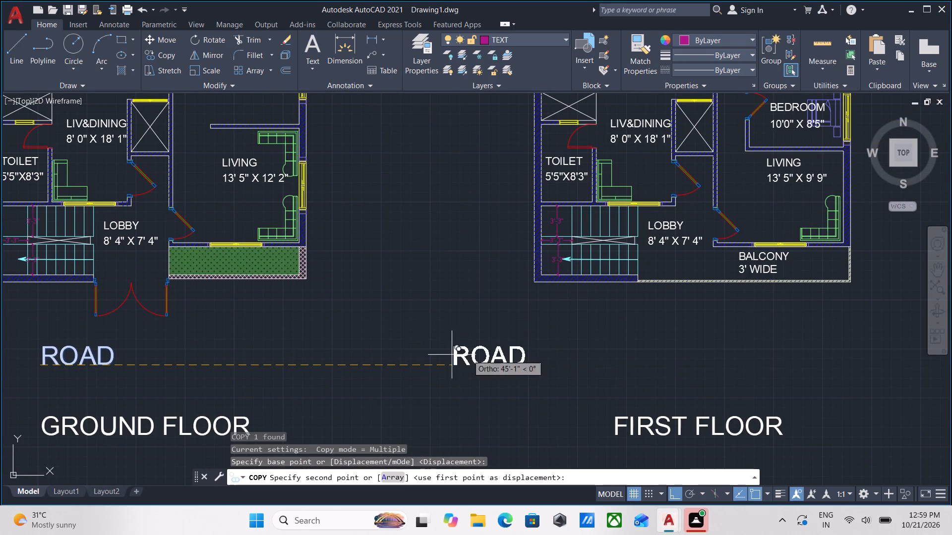
left_click(654, 350)
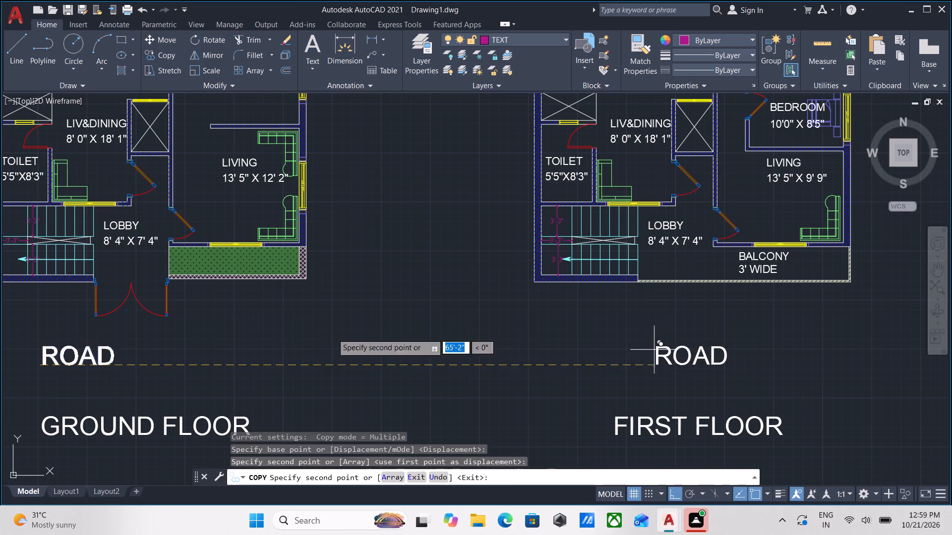
scroll(280, 325, "down", 1)
middle_click_drag(280, 325, 344, 431)
key("Escape")
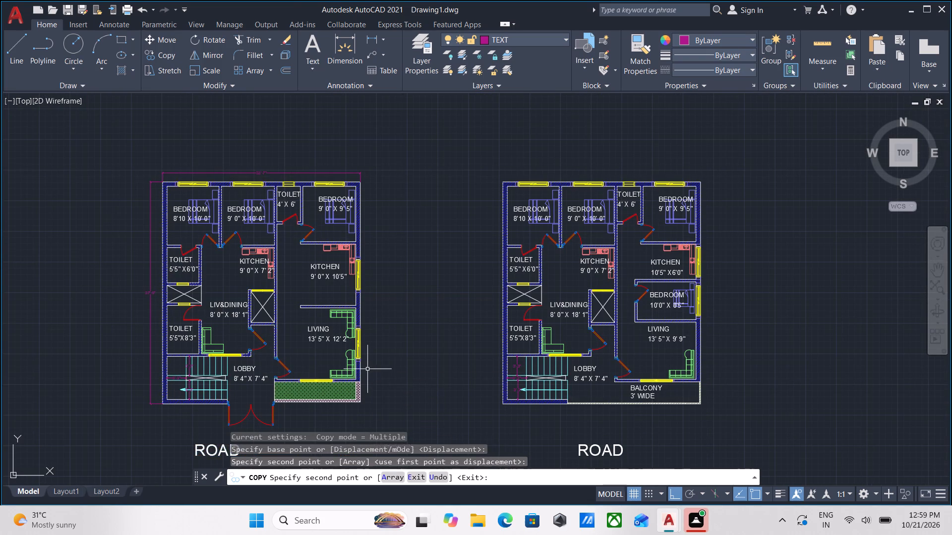
Set the colour of the ground floor plan's overall width and overall depth dimensions to Magenta.
scroll(368, 368, "down", 1)
middle_click_drag(368, 368, 369, 354)
scroll(178, 338, "up", 2)
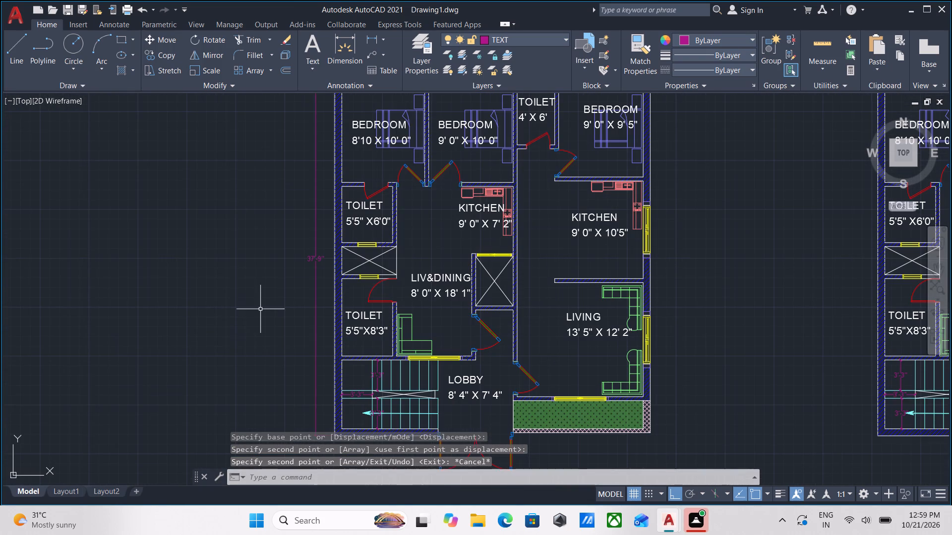
scroll(296, 273, "up", 1)
left_click(348, 215)
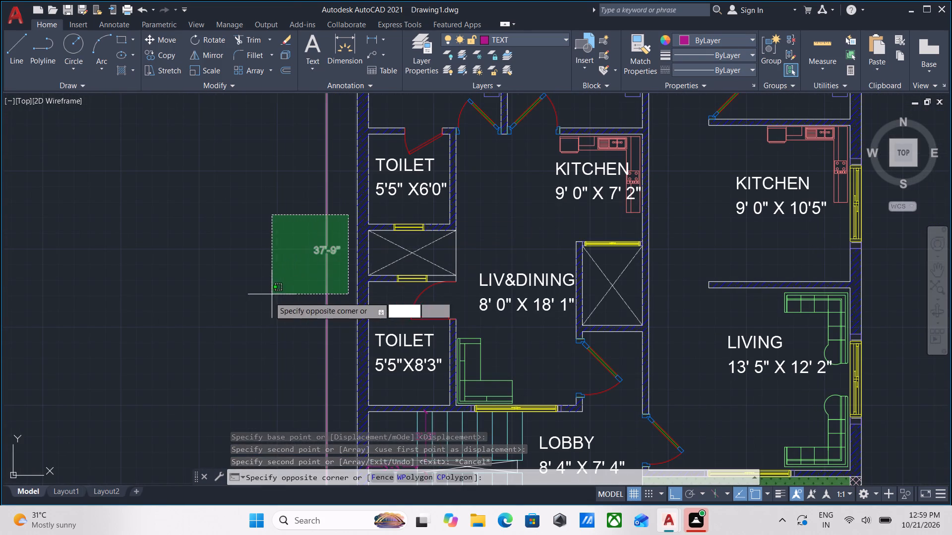
left_click(263, 300)
scroll(263, 300, "down", 1)
middle_click_drag(263, 300, 240, 456)
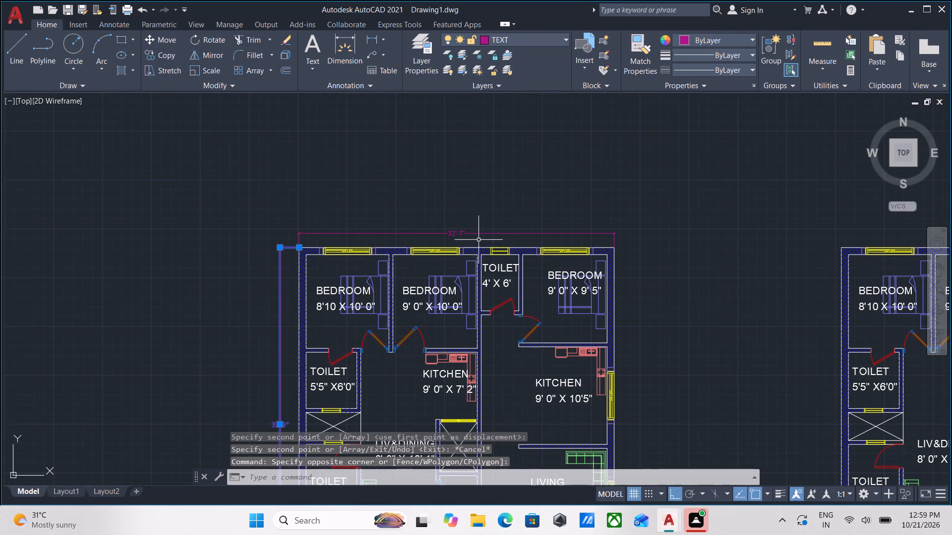
left_click(477, 242)
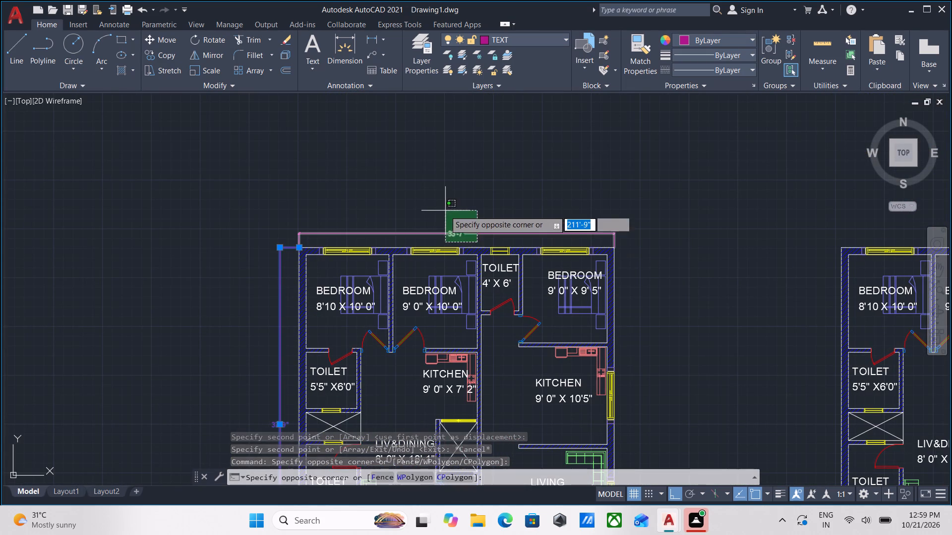
left_click(445, 211)
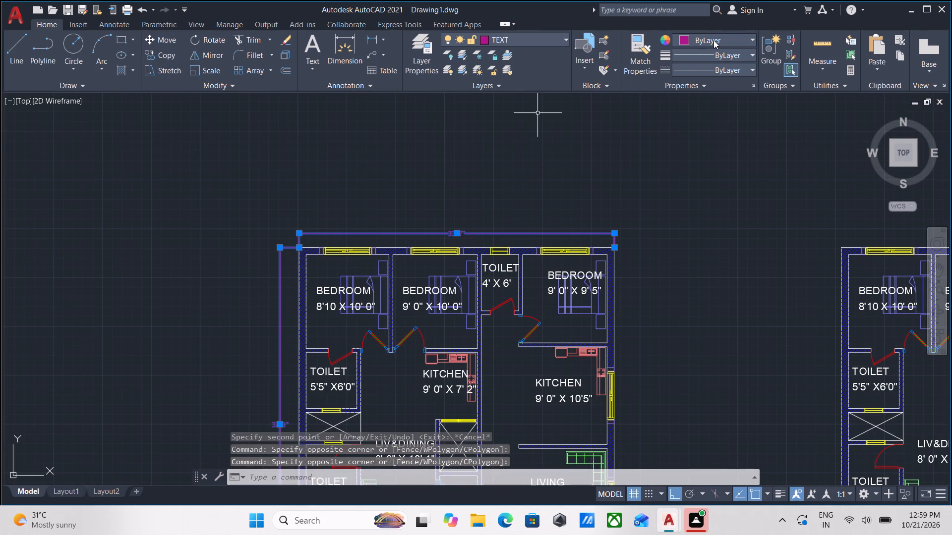
left_click(714, 40)
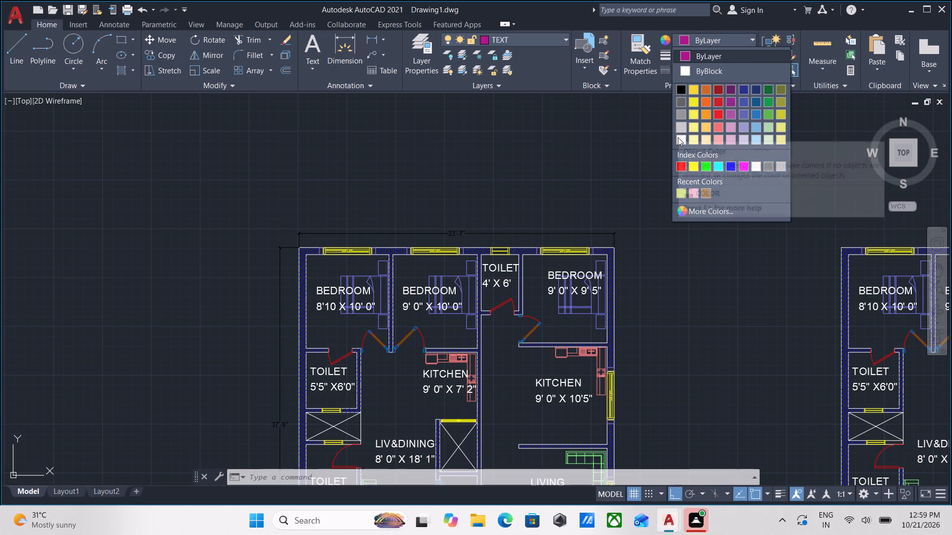
left_click(744, 166)
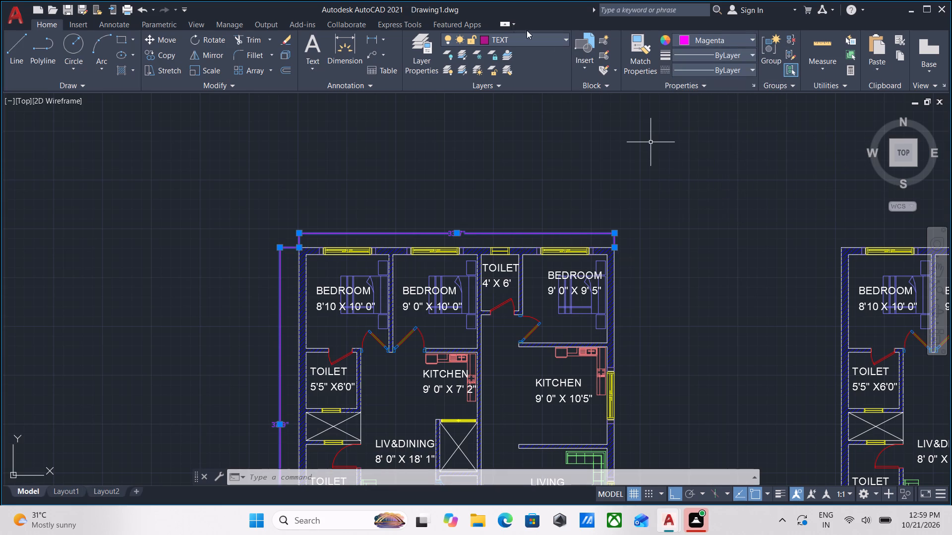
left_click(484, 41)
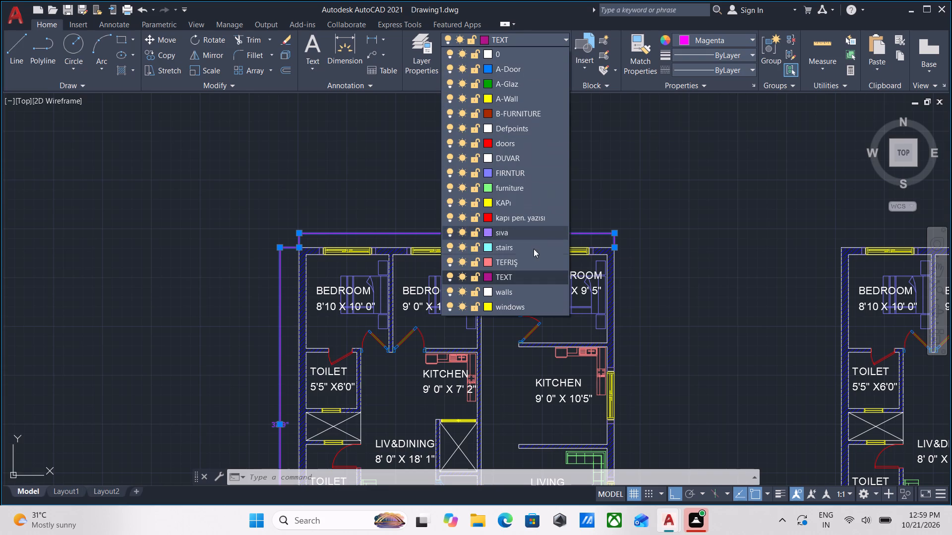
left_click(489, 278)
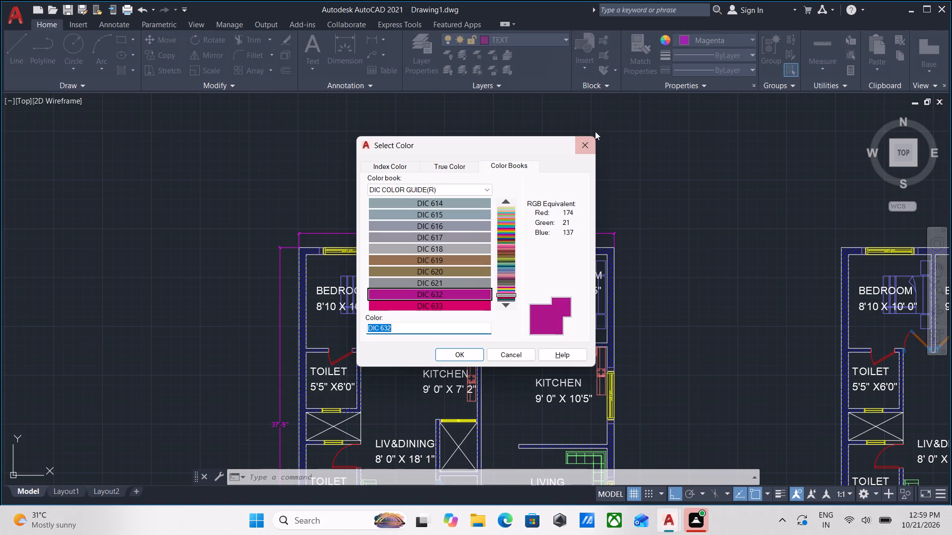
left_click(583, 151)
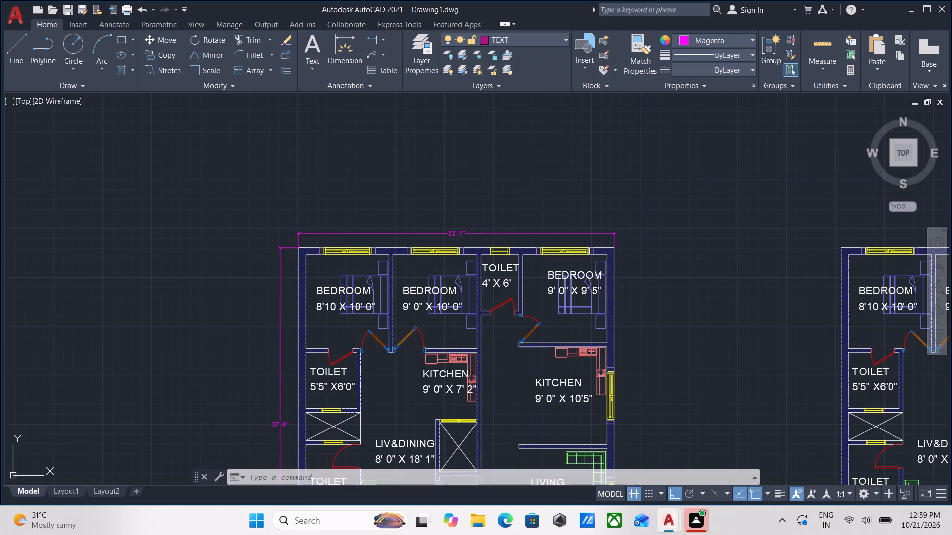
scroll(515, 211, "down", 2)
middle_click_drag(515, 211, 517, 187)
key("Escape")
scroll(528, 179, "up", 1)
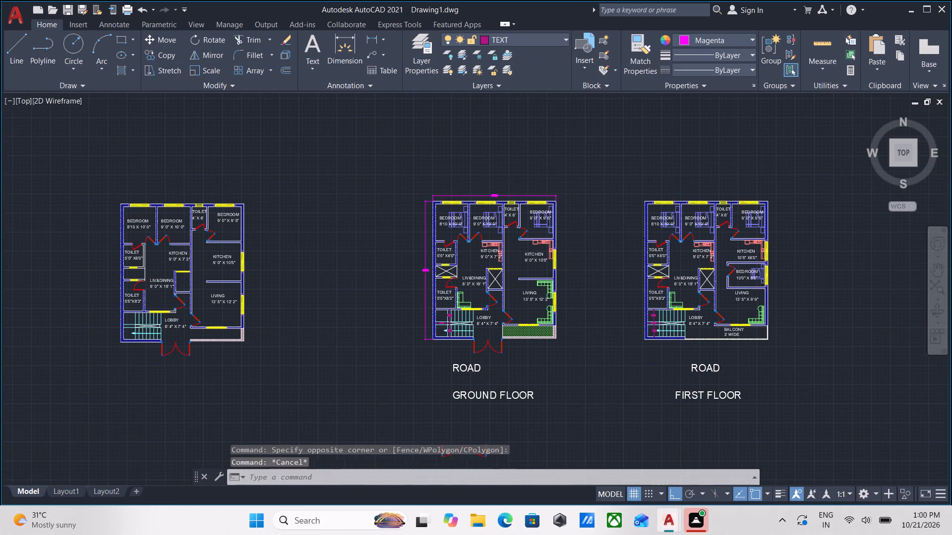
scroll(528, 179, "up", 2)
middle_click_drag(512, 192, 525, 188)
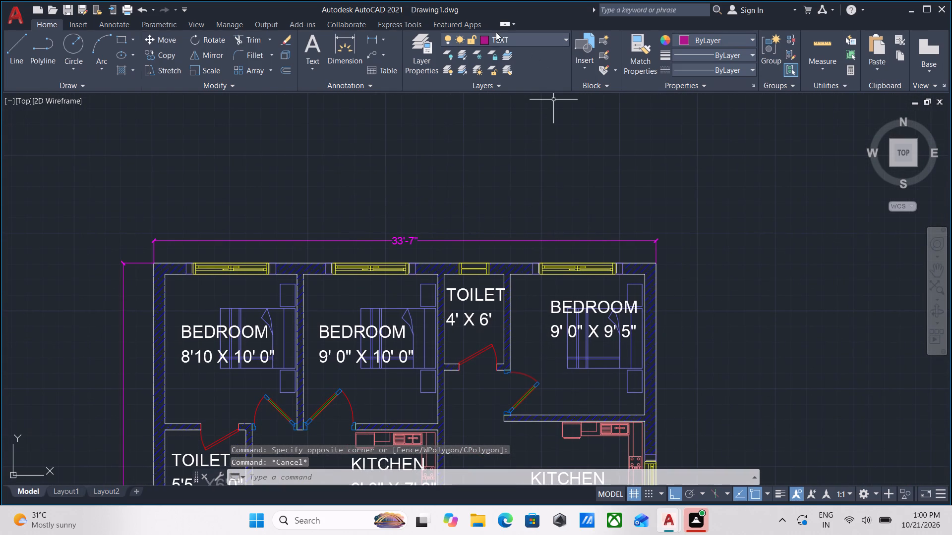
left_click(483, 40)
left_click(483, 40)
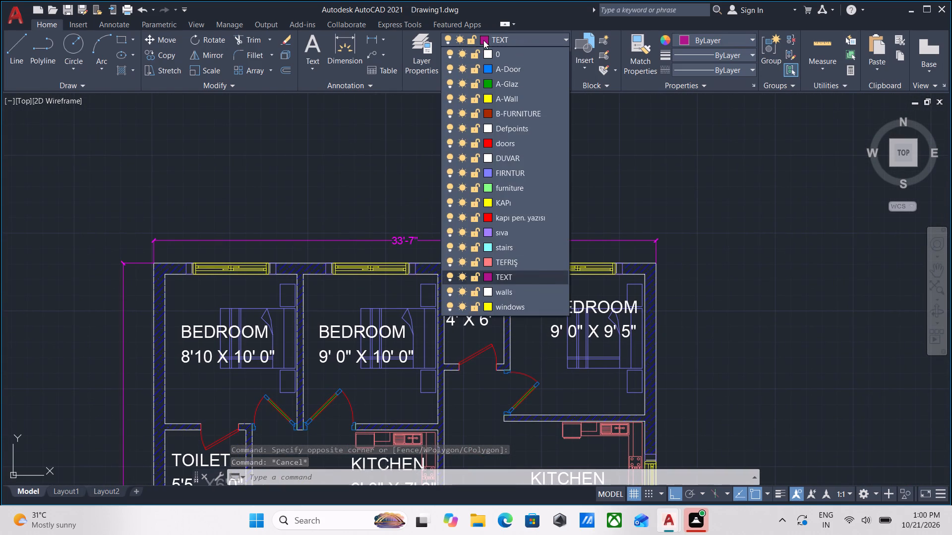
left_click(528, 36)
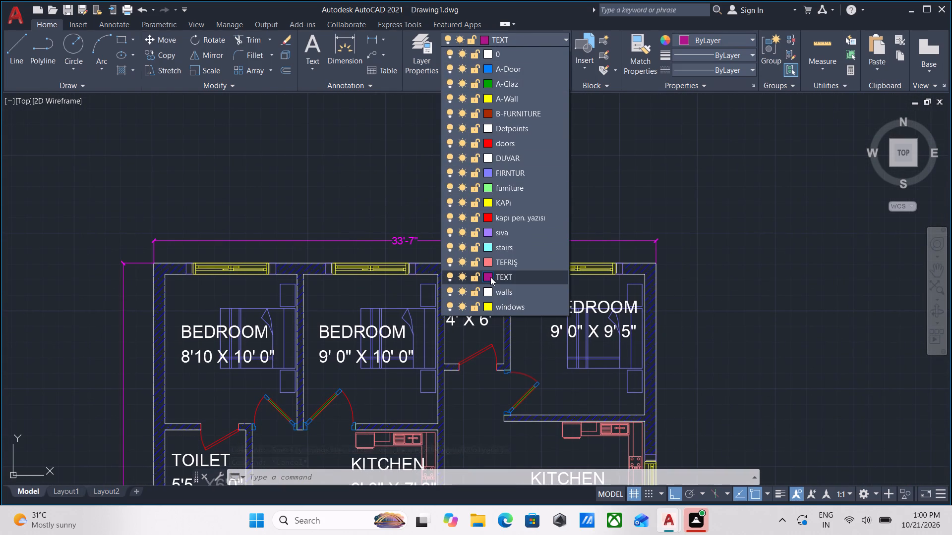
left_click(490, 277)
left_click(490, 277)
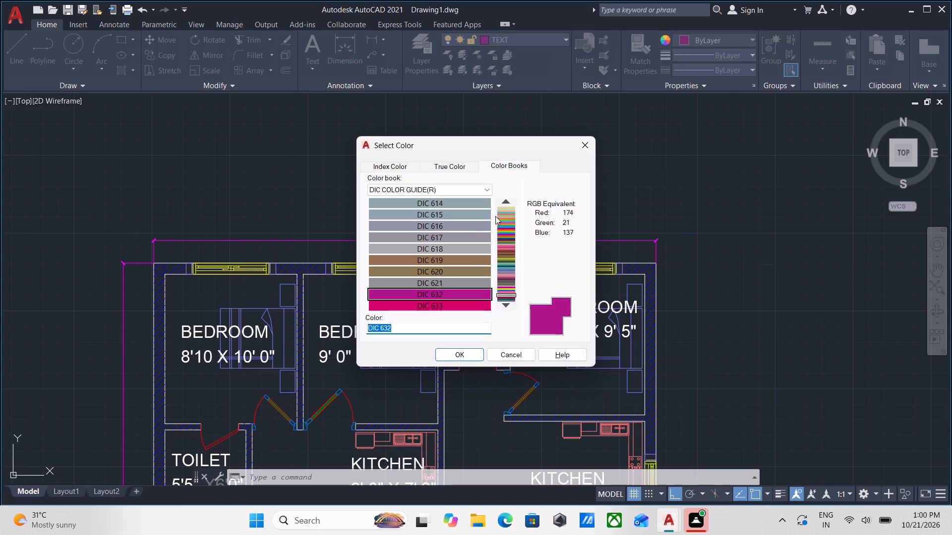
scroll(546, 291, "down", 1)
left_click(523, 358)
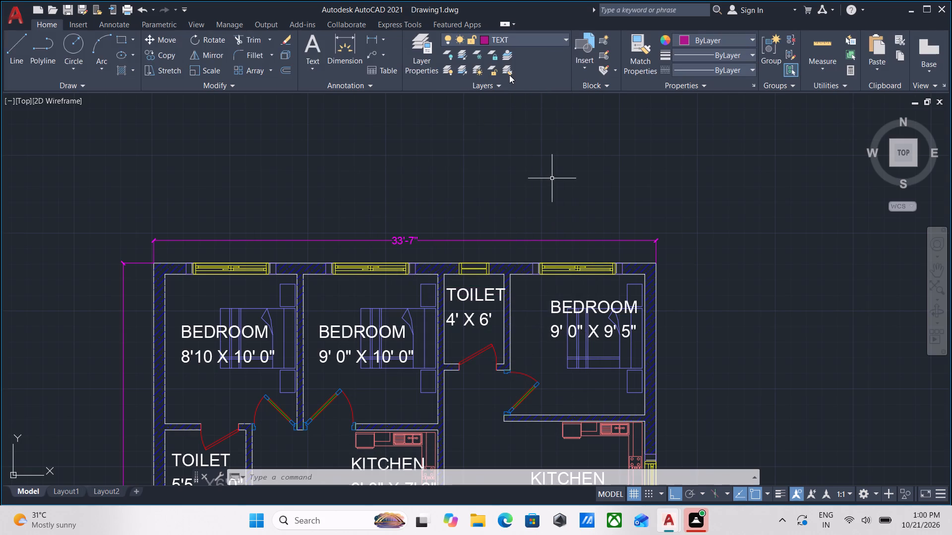
Review the floor plans, their overall dimensions and the road and floor titles across the drawing.
scroll(555, 102, "down", 2)
middle_click_drag(551, 106, 560, 87)
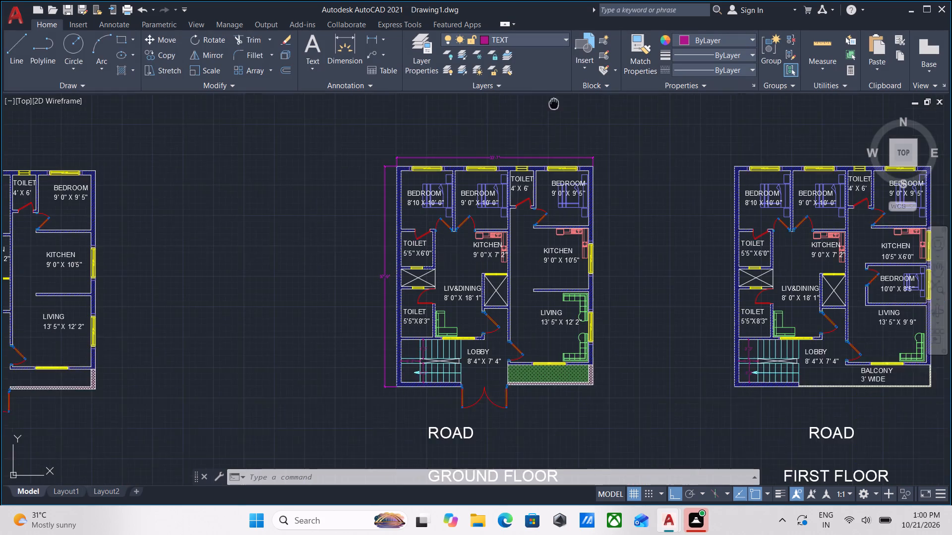
middle_click_drag(560, 87, 564, 71)
key("Escape")
middle_click_drag(648, 220, 562, 208)
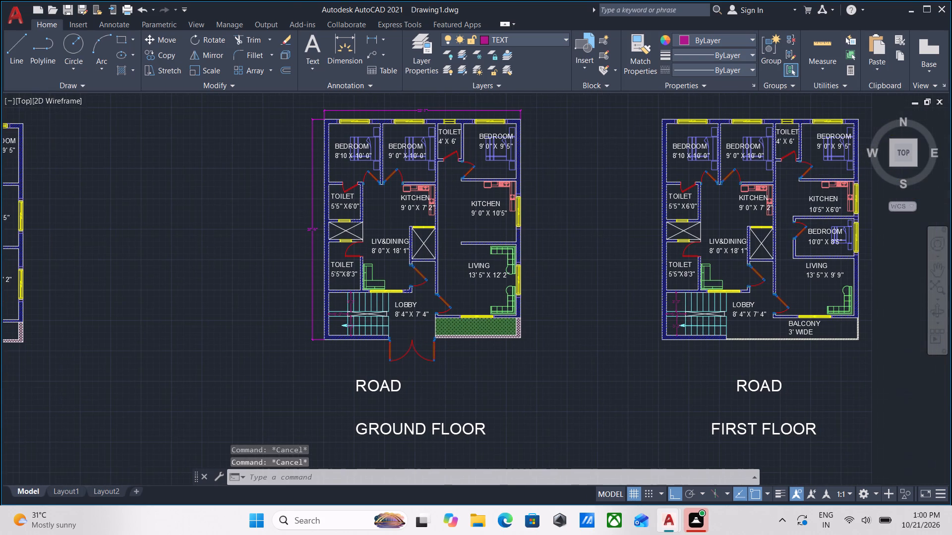
middle_click_drag(628, 225, 595, 278)
middle_click_drag(590, 251, 518, 164)
scroll(547, 229, "down", 1)
middle_click_drag(547, 229, 546, 240)
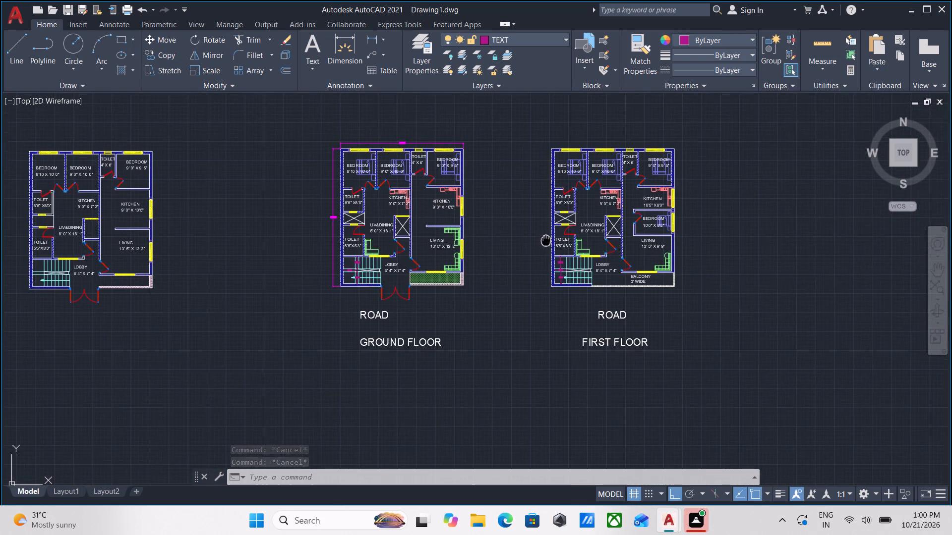
scroll(546, 240, "up", 1)
middle_click_drag(546, 240, 554, 254)
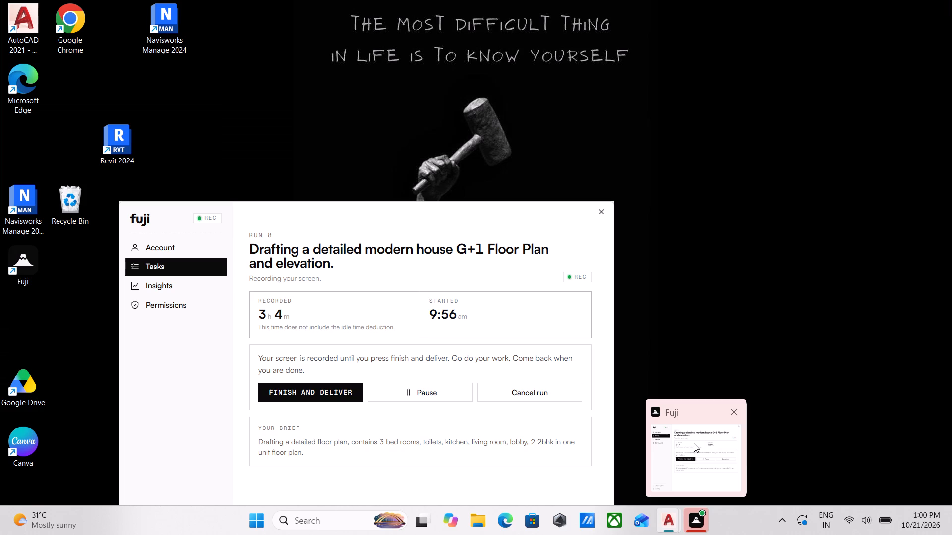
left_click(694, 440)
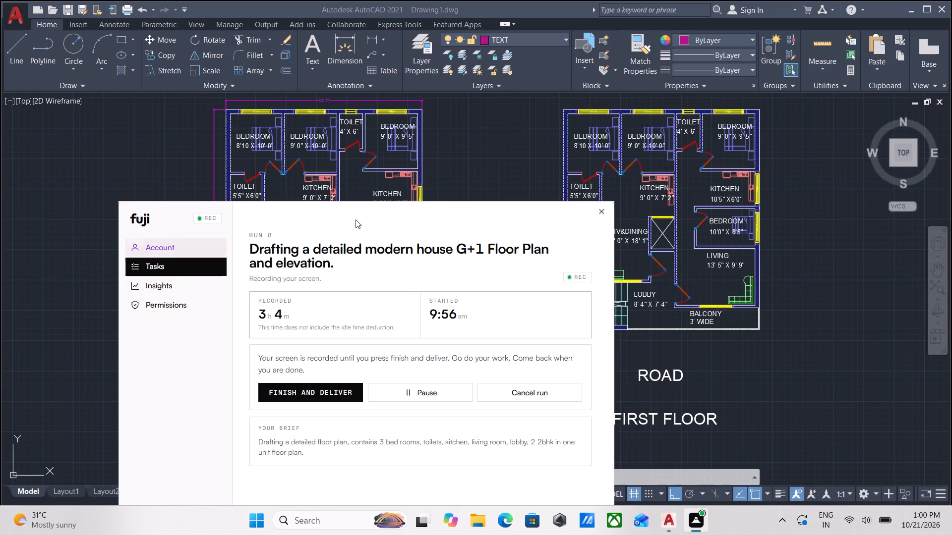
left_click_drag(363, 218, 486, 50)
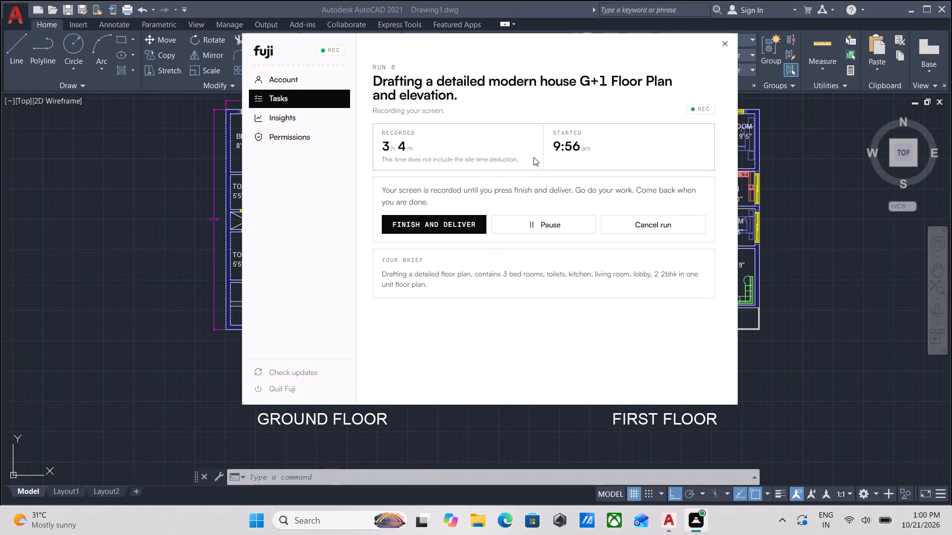
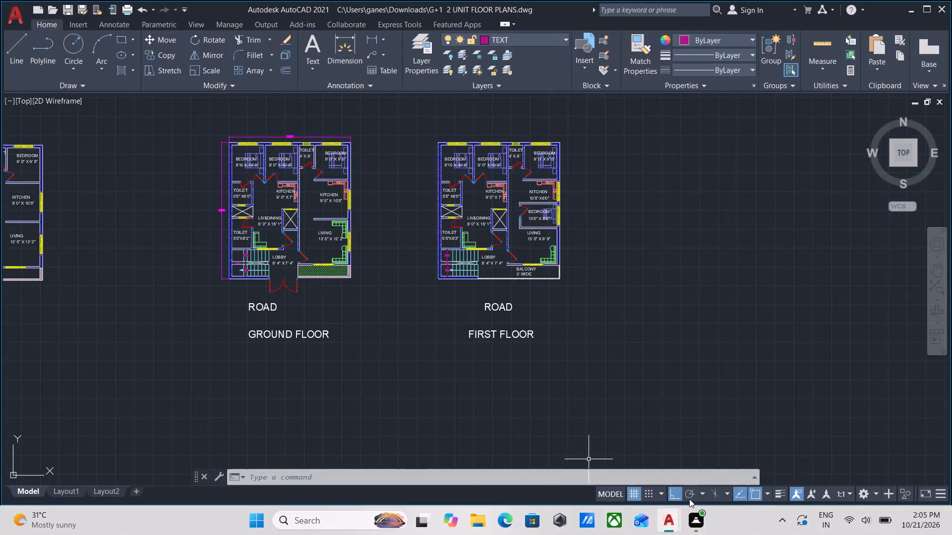
Examine the ground floor and first floor plans with their ROAD and floor title labels.
scroll(510, 363, "up", 2)
scroll(442, 333, "down", 2)
middle_click_drag(445, 341, 450, 349)
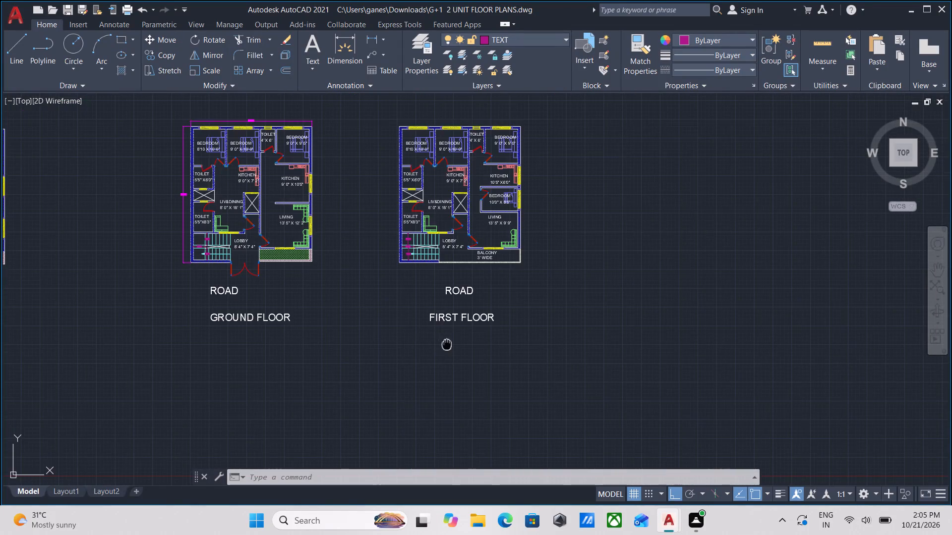
middle_click_drag(450, 349, 525, 337)
middle_click_drag(372, 293, 378, 320)
scroll(531, 277, "up", 2)
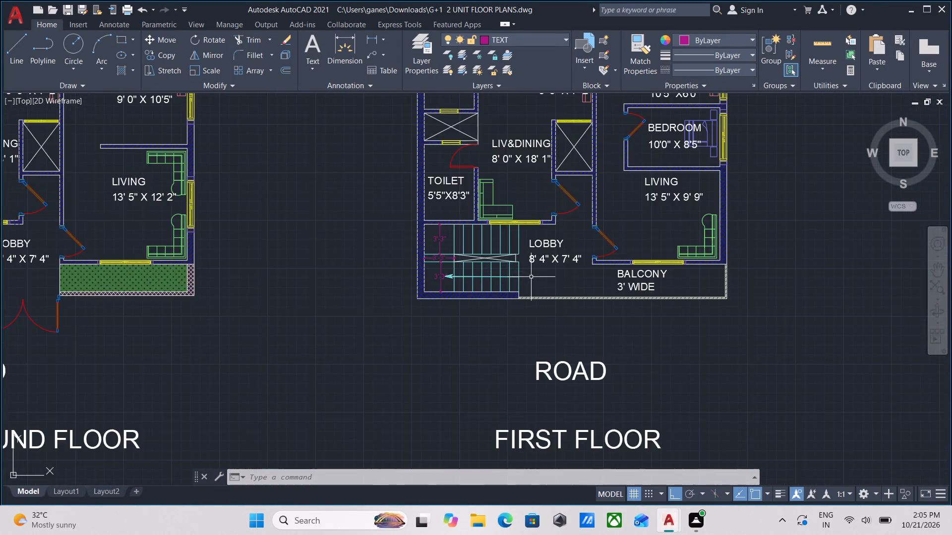
scroll(531, 277, "down", 1)
middle_click_drag(531, 277, 529, 270)
scroll(390, 307, "down", 1)
middle_click_drag(390, 306, 422, 305)
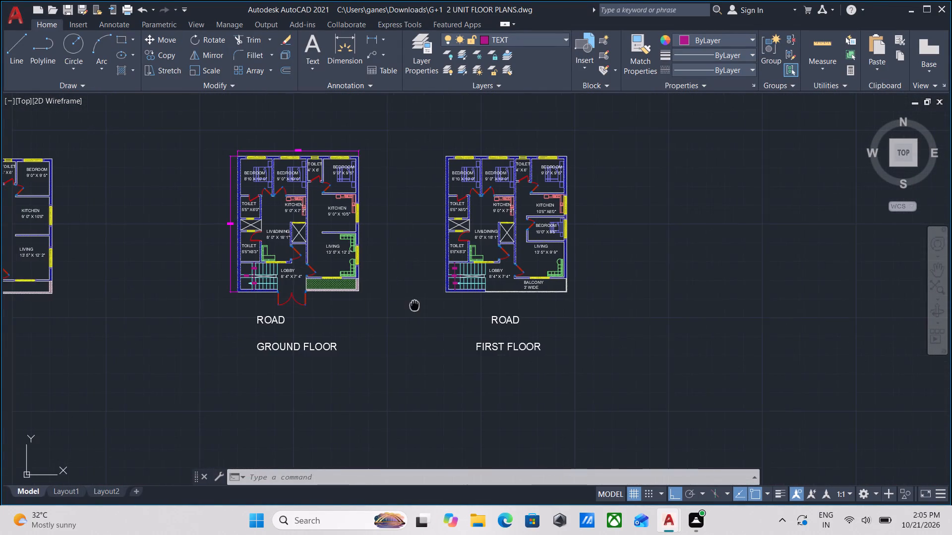
middle_click_drag(422, 305, 435, 299)
scroll(374, 280, "up", 2)
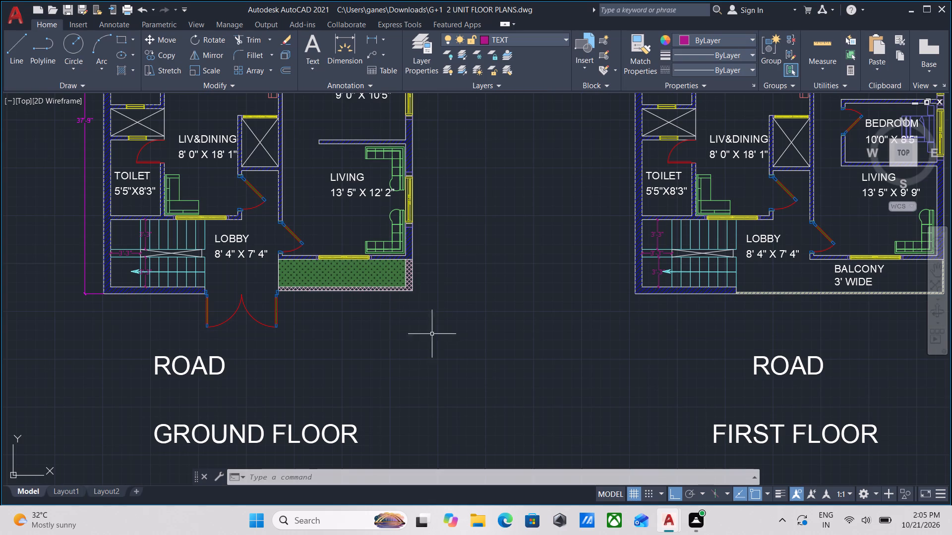
scroll(417, 316, "down", 1)
middle_click_drag(429, 322, 455, 342)
scroll(455, 342, "down", 1)
middle_click_drag(455, 342, 473, 350)
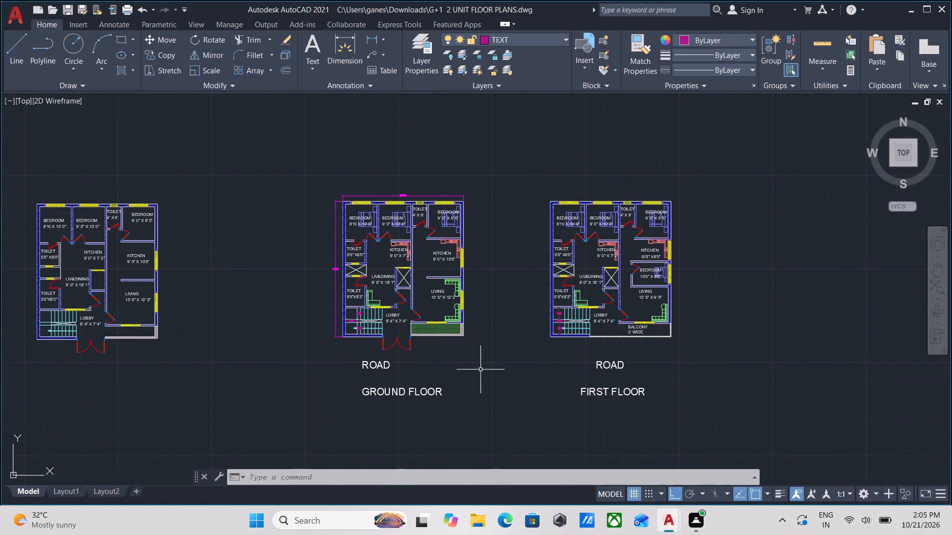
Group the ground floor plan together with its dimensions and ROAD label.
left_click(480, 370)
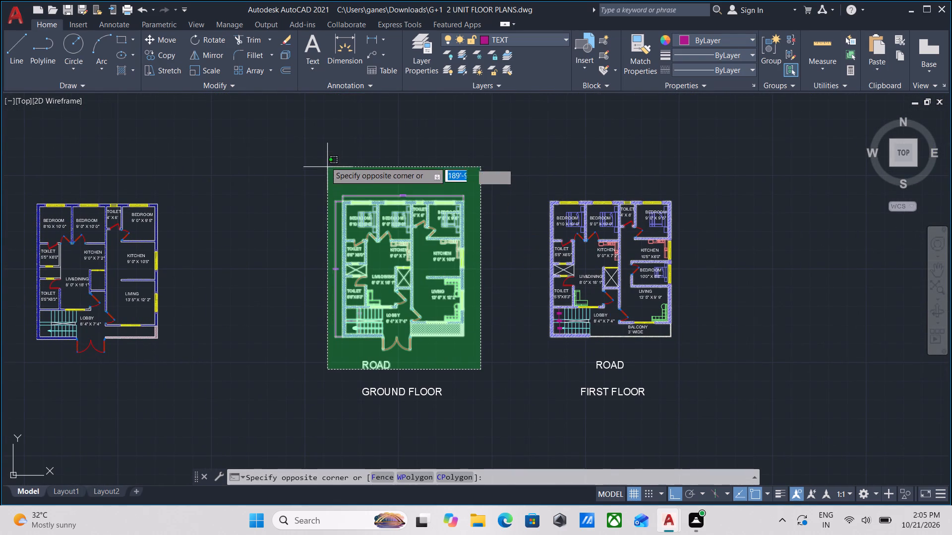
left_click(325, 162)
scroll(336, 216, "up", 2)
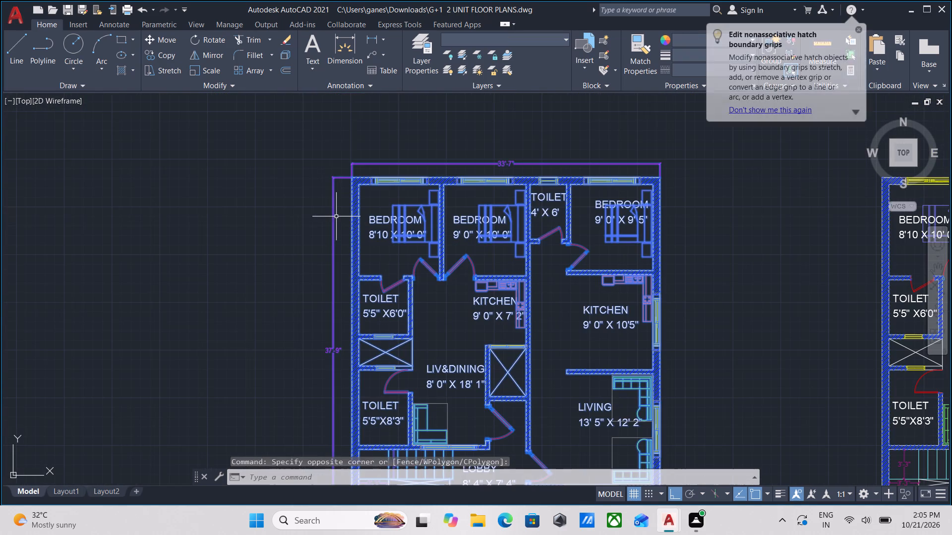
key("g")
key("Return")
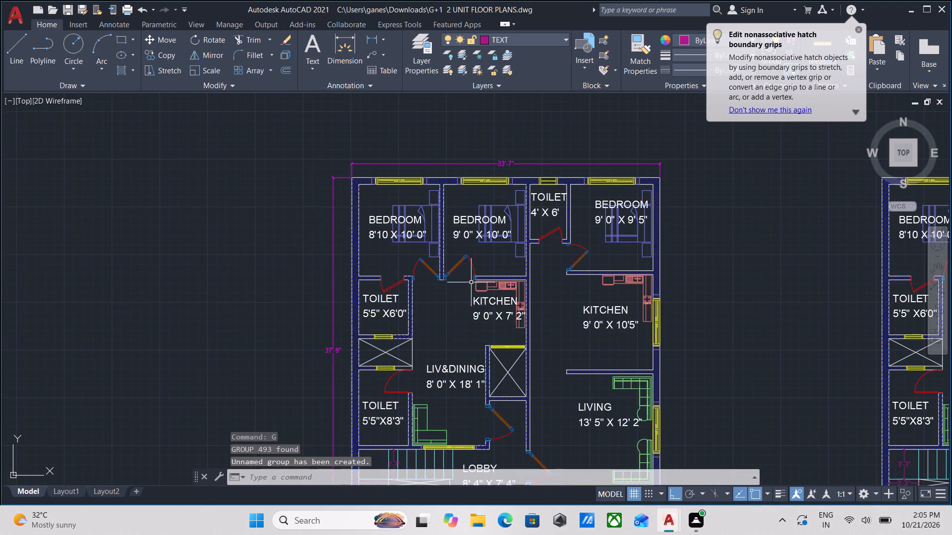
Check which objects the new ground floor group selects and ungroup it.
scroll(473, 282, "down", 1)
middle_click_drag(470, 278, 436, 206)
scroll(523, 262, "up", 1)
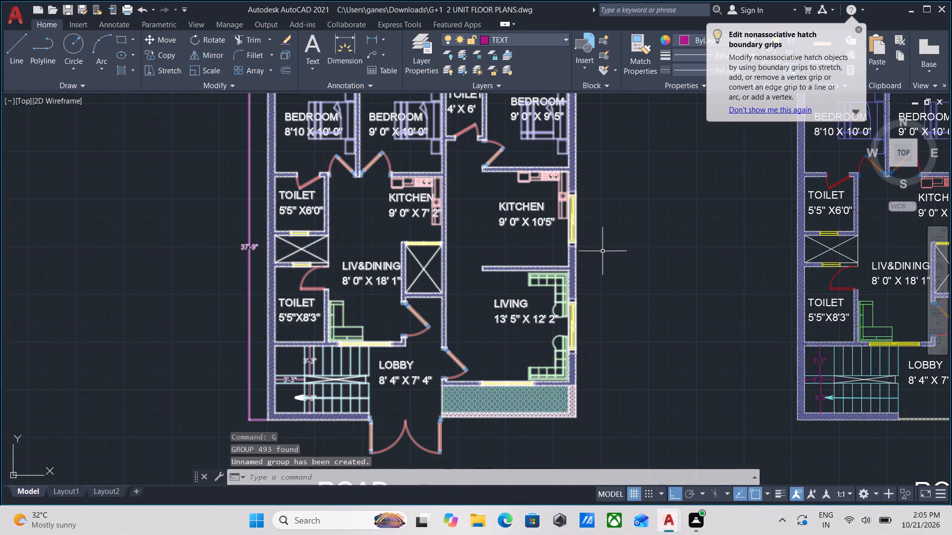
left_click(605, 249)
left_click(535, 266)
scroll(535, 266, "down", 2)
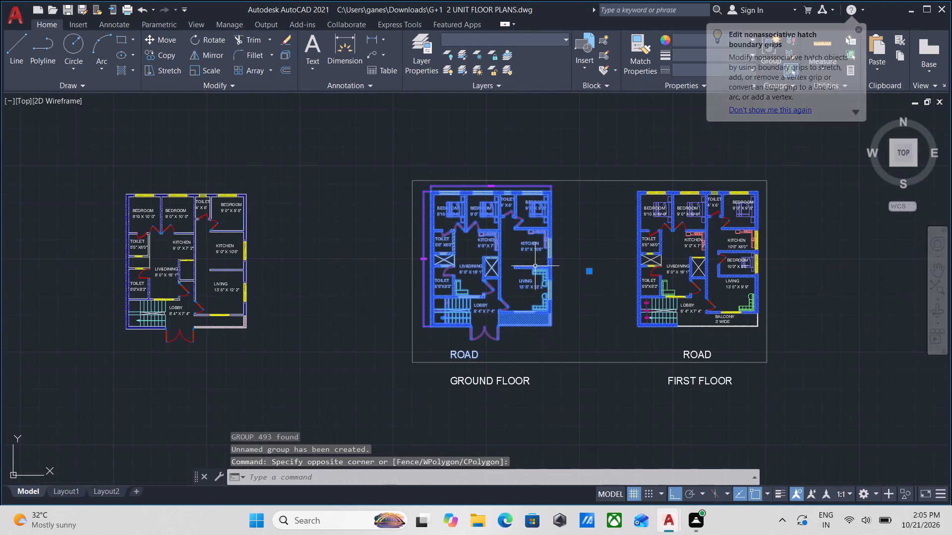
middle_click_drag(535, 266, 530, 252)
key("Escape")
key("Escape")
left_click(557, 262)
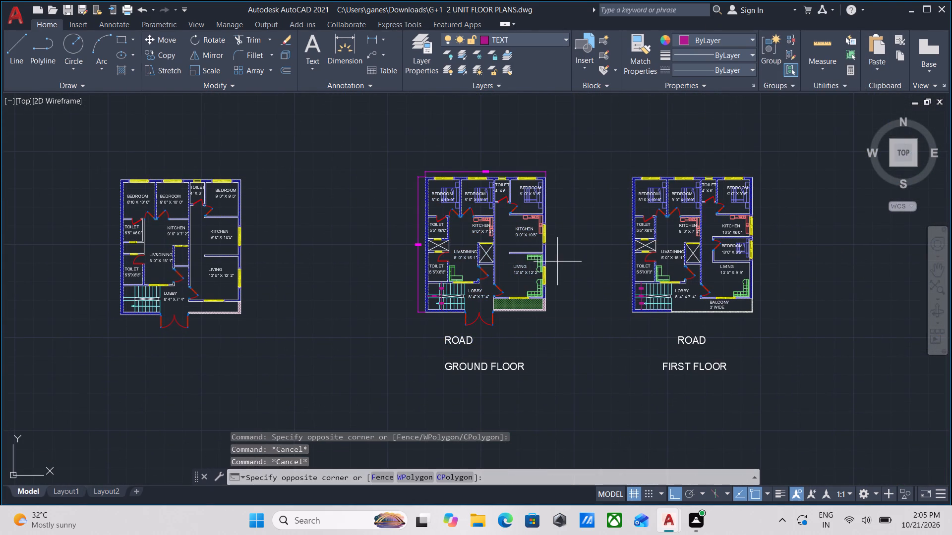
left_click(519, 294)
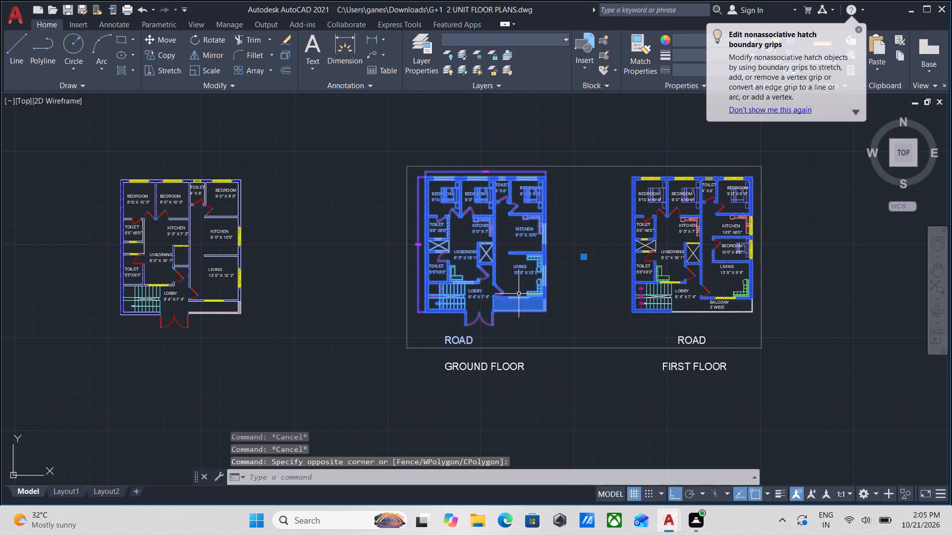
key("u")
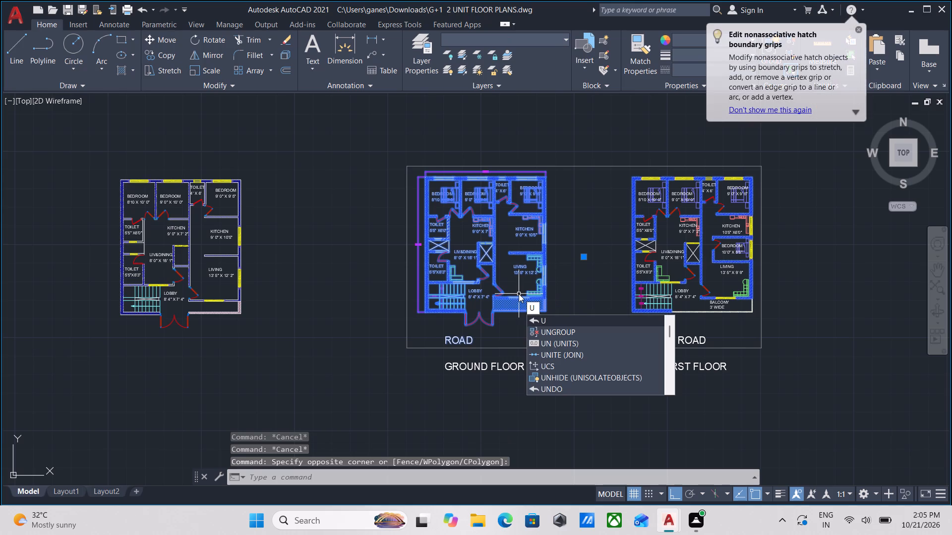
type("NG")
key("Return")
Group the ground floor plan with its wall hatch, dimensions and entrance gate, leaving out the ROAD and GROUND FLOOR labels.
scroll(519, 294, "up", 2)
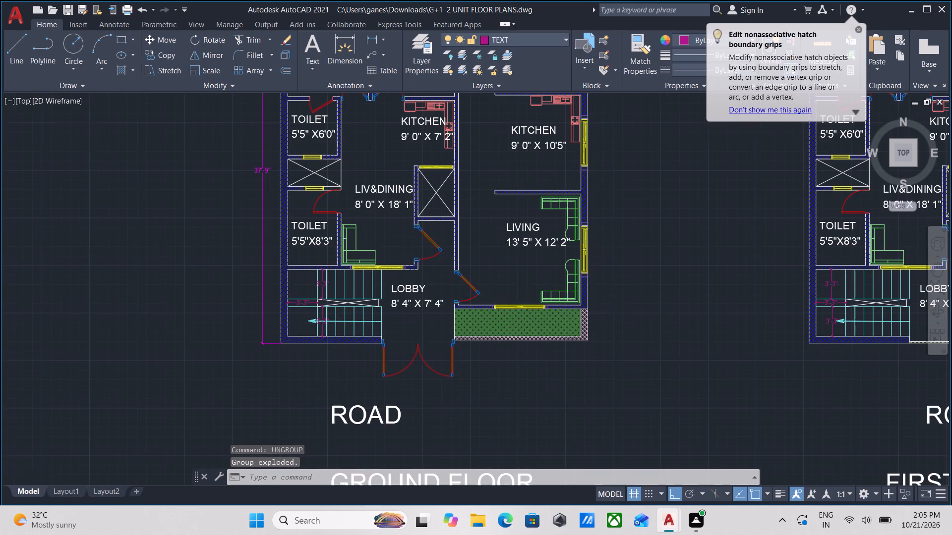
middle_click_drag(552, 326, 549, 313)
left_click(594, 358)
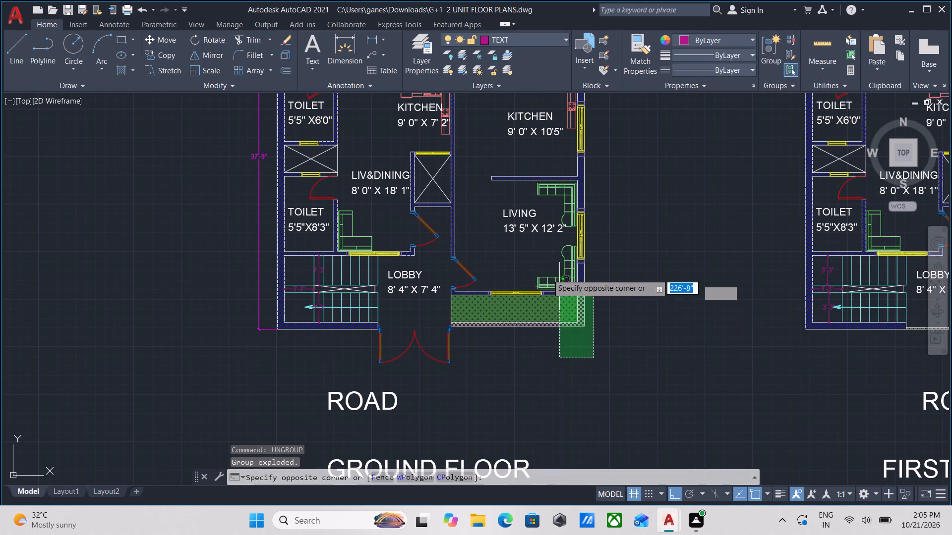
left_click(545, 272)
scroll(534, 282, "down", 2)
middle_click_drag(534, 284, 532, 340)
scroll(530, 323, "up", 2)
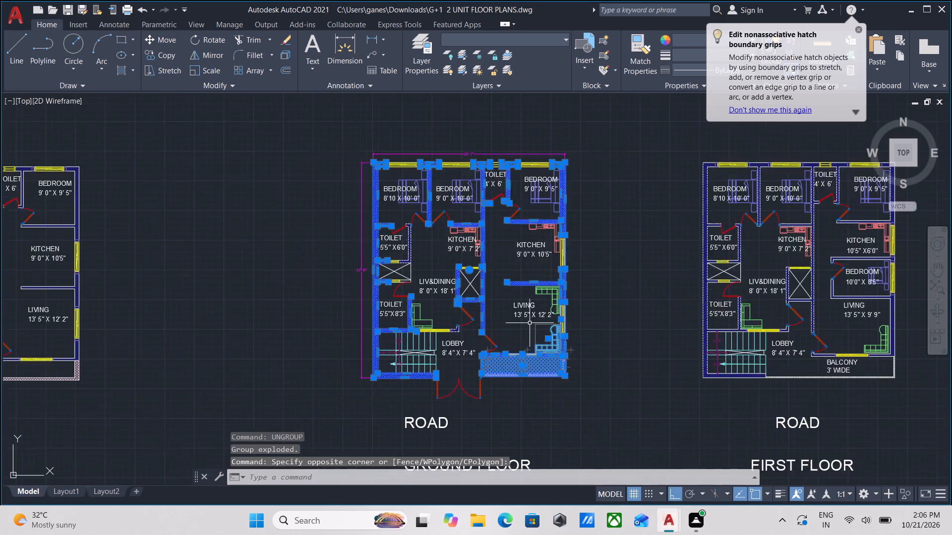
scroll(530, 323, "up", 1)
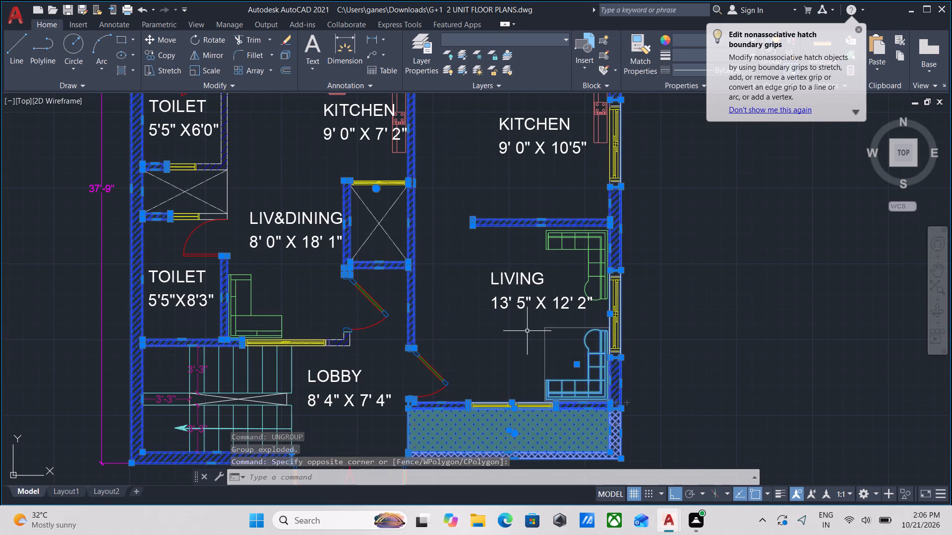
scroll(527, 331, "down", 2)
middle_click_drag(527, 331, 528, 319)
left_click_drag(623, 431, 621, 427)
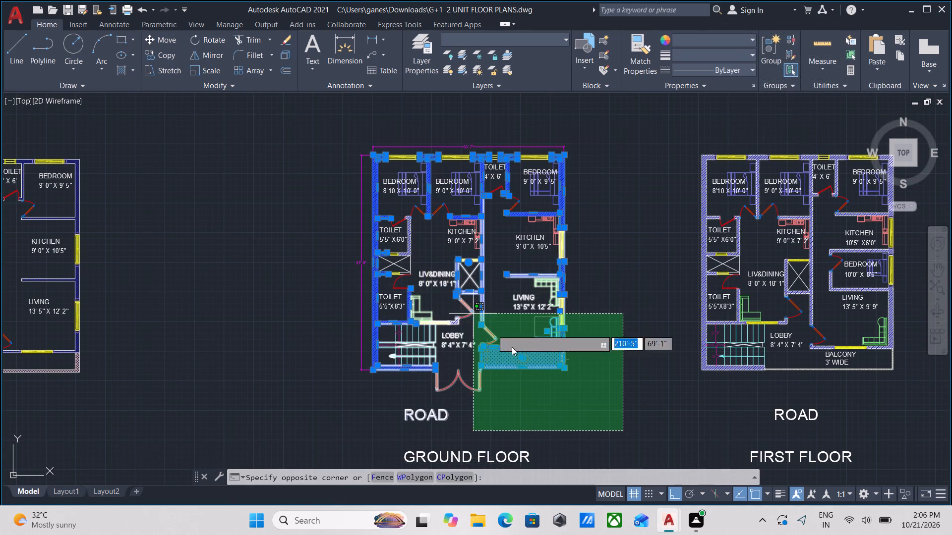
left_click(510, 337)
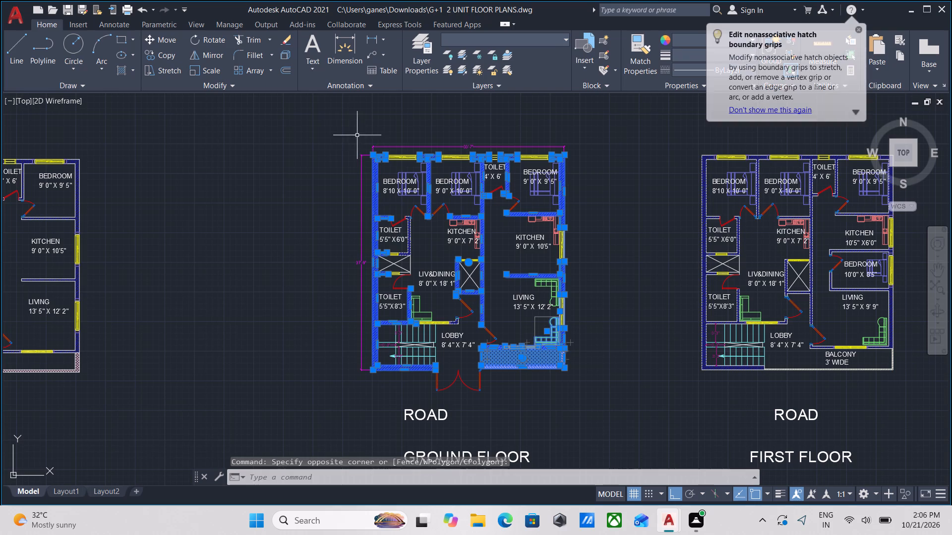
left_click(338, 112)
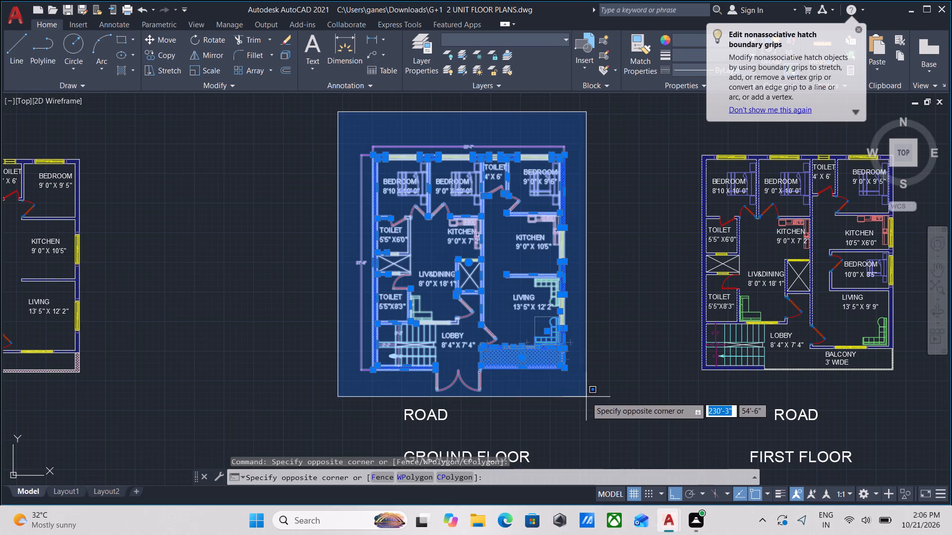
left_click(586, 397)
scroll(583, 333, "down", 1)
middle_click_drag(583, 333, 581, 323)
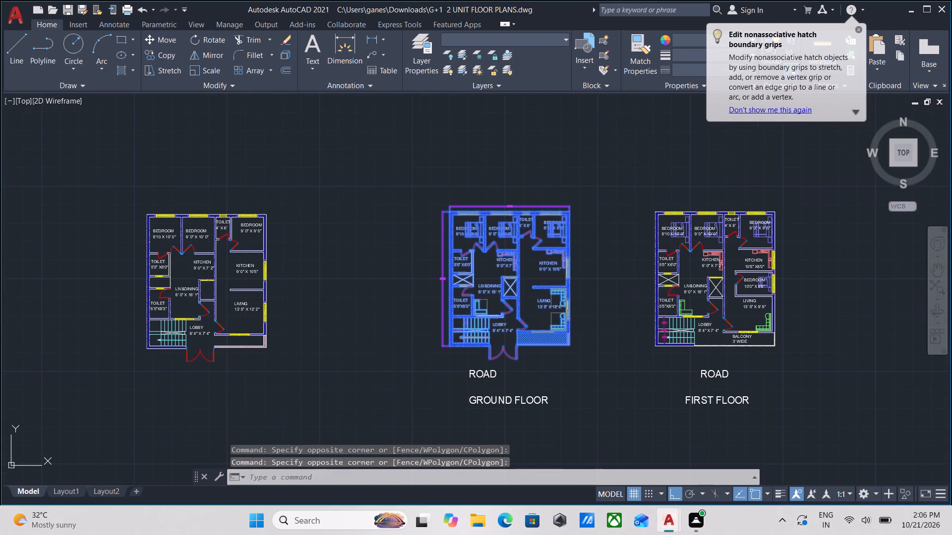
key("g")
key("Return")
Copy the grouped ground floor plan from its lower-left outer wall corner to the empty area beyond the first floor plan, with Ortho off.
scroll(569, 338, "up", 2)
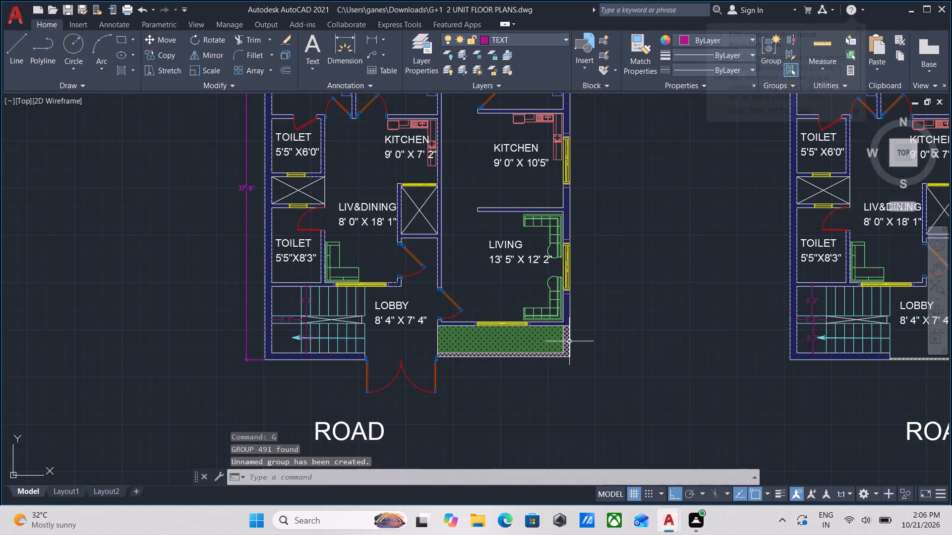
left_click(574, 366)
left_click(550, 326)
scroll(534, 332, "down", 1)
middle_click_drag(534, 332, 539, 353)
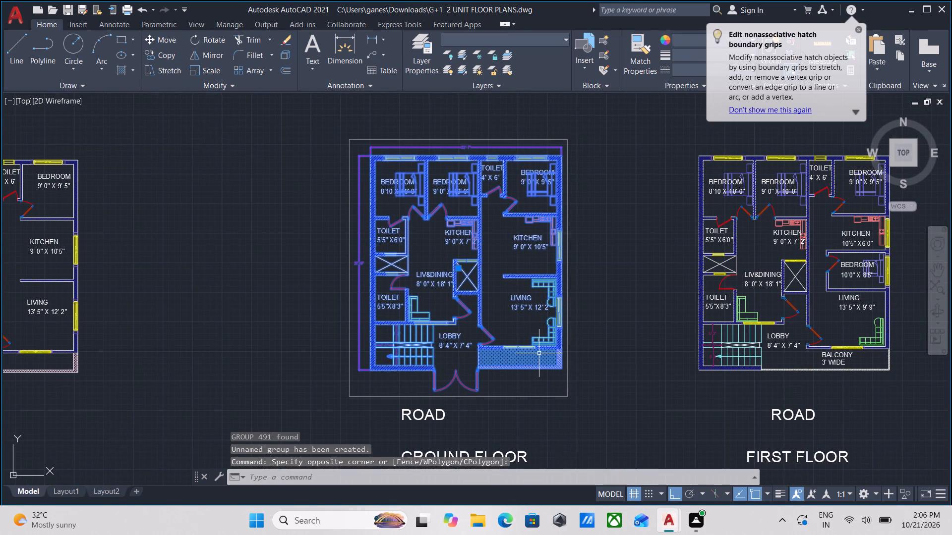
type("CO")
key("Return")
scroll(443, 369, "up", 1)
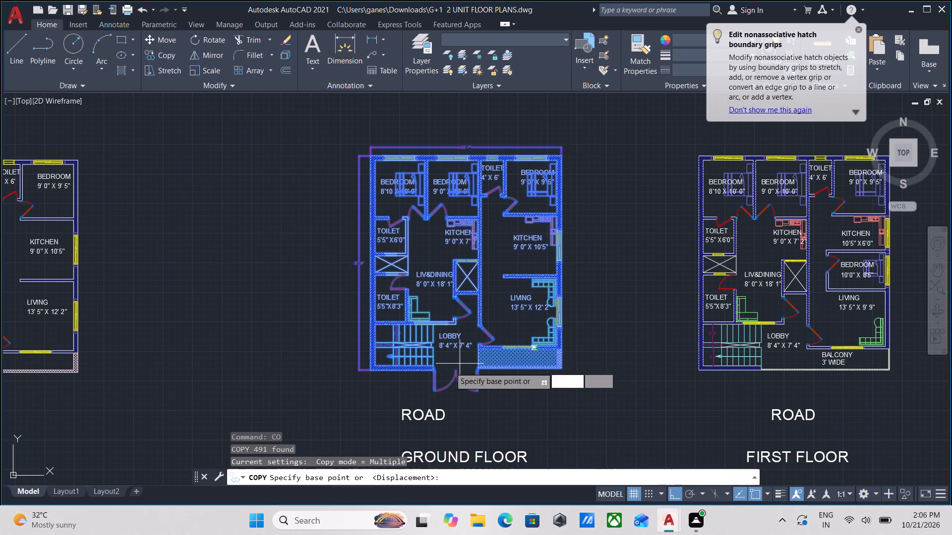
scroll(432, 371, "up", 1)
scroll(328, 363, "up", 3)
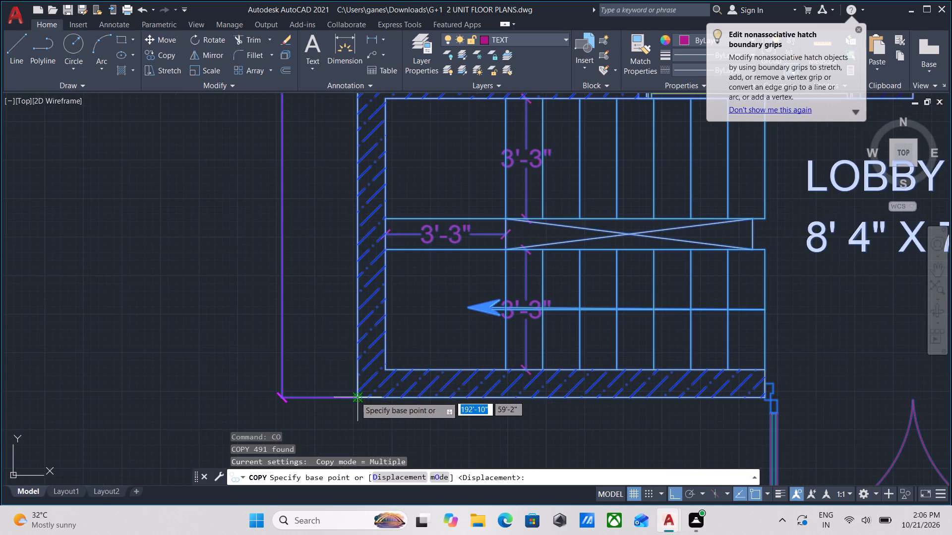
left_click(355, 397)
scroll(534, 316, "down", 3)
middle_click_drag(534, 317, 185, 317)
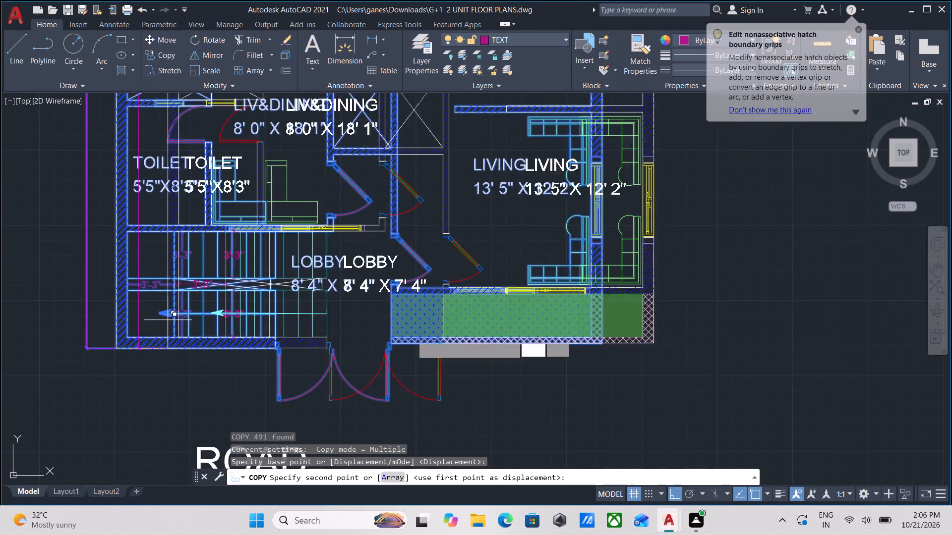
scroll(457, 337, "down", 4)
middle_click_drag(464, 339, 97, 321)
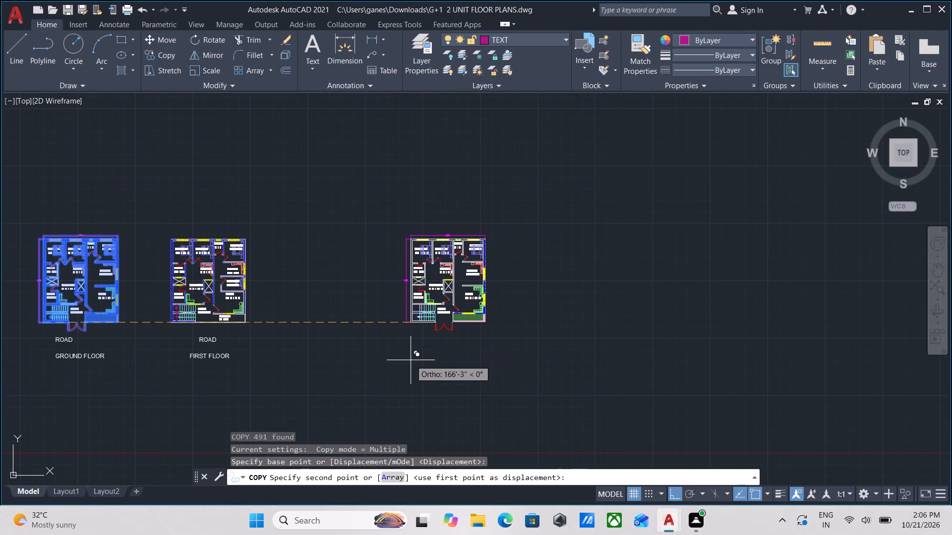
key("F8")
scroll(474, 348, "up", 3)
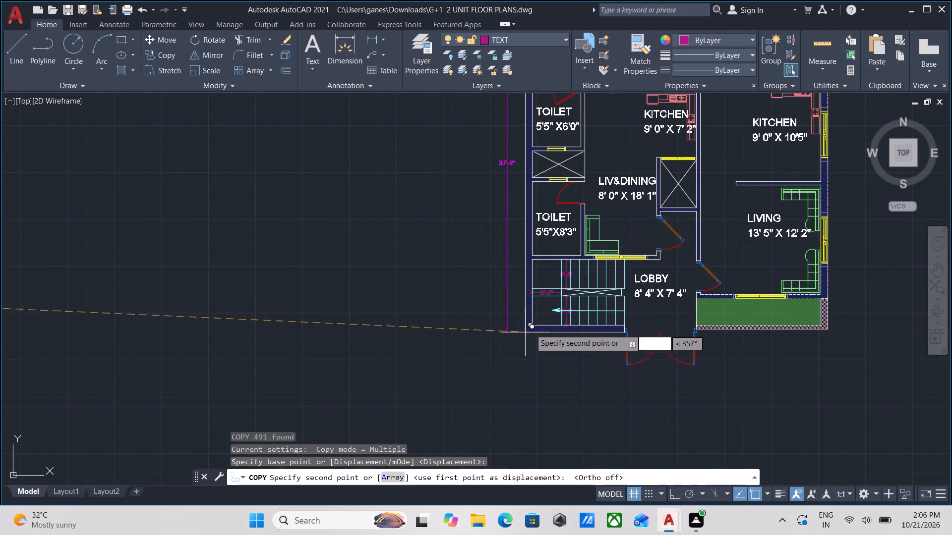
left_click(532, 328)
key("Escape")
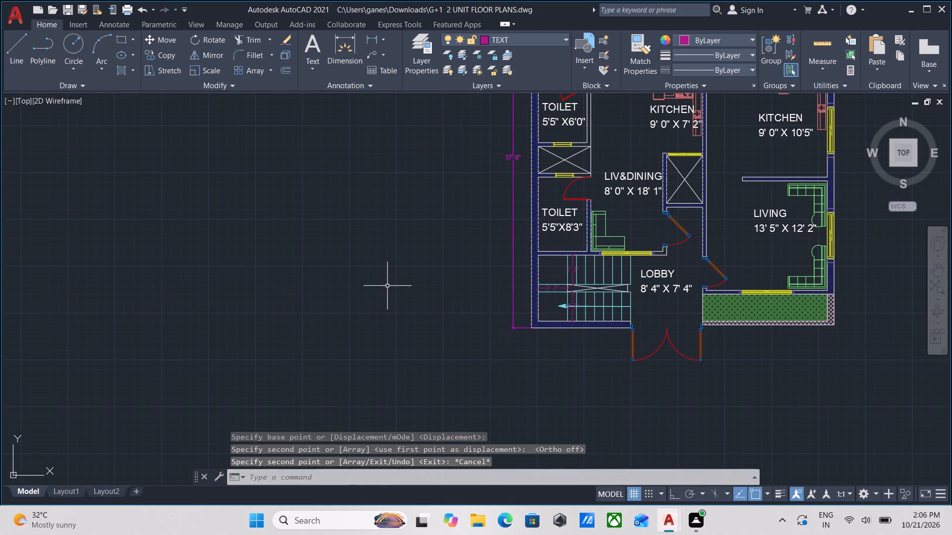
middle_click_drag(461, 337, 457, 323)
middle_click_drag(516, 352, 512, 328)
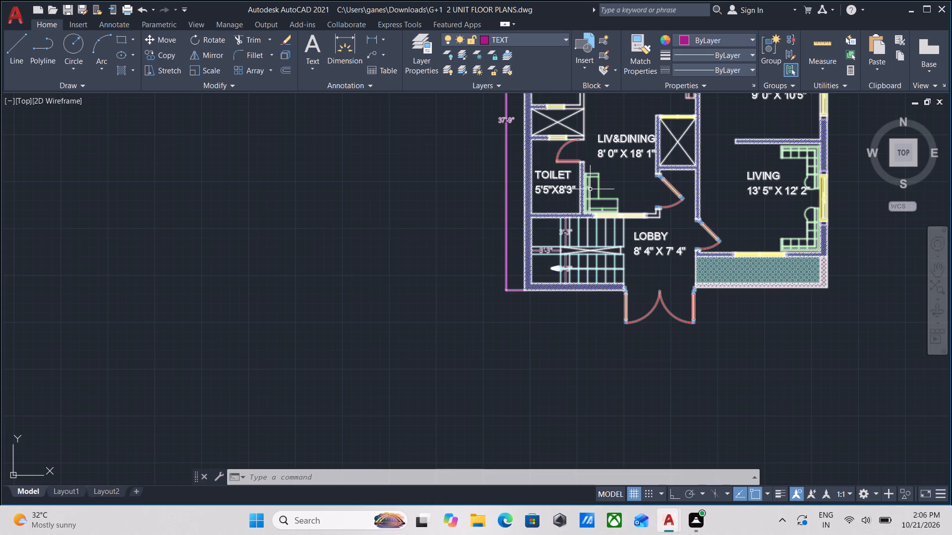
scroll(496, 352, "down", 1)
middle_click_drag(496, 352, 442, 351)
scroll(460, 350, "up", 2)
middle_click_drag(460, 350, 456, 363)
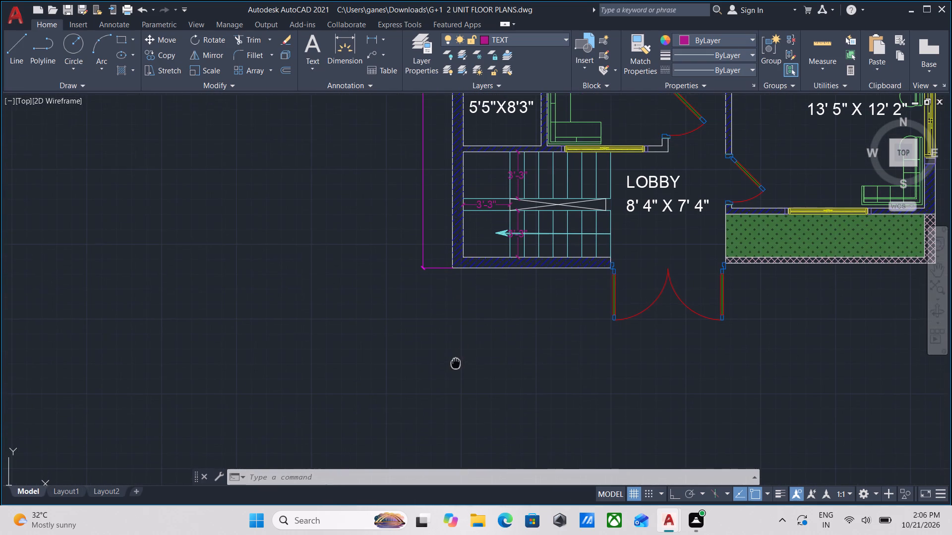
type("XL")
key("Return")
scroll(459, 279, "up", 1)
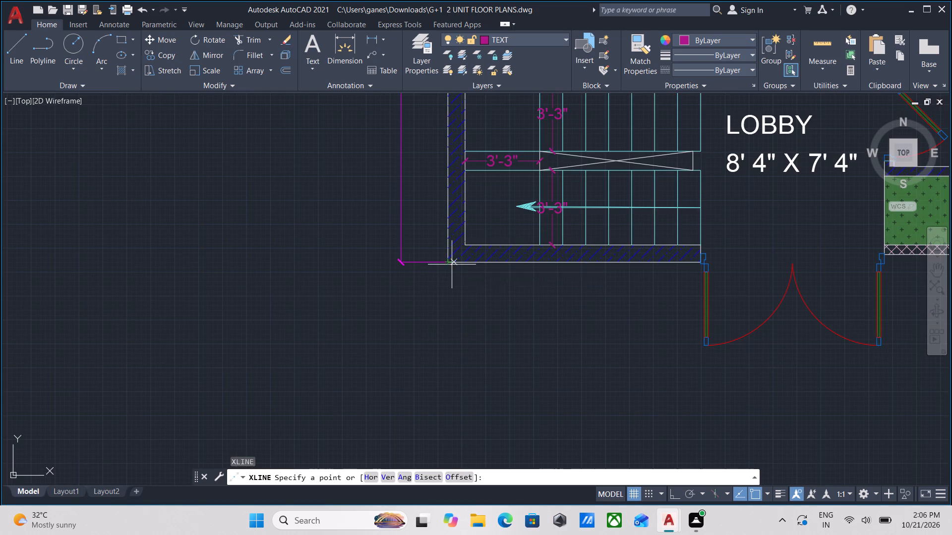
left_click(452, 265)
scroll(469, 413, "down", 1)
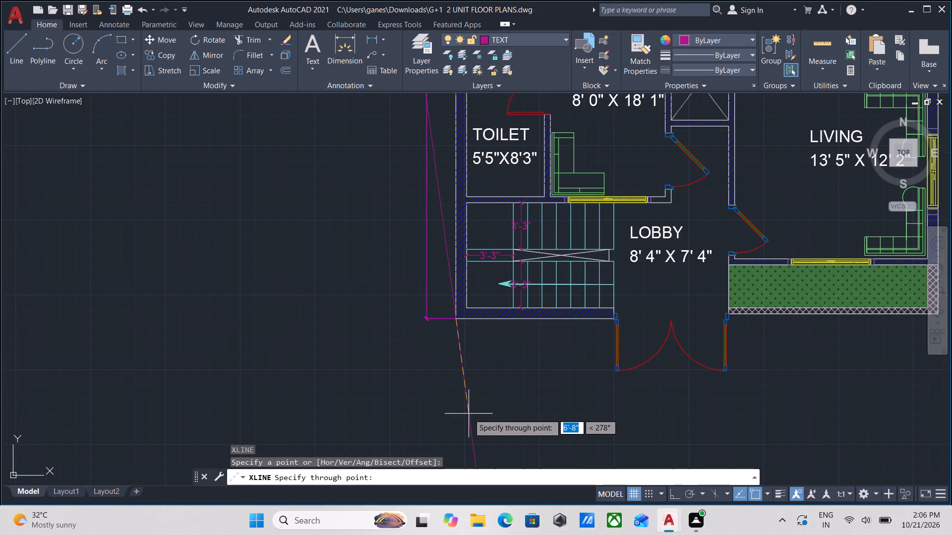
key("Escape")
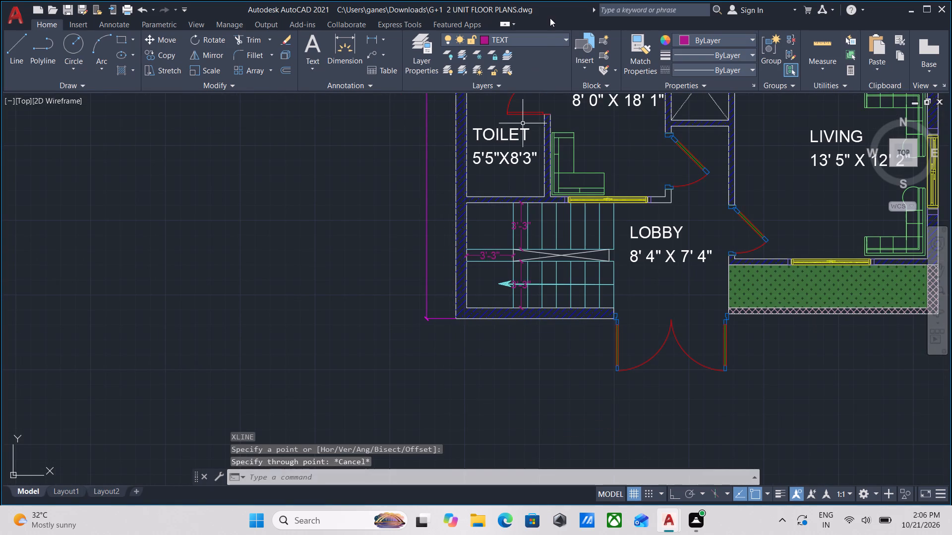
On layer 0 with Ortho on, draw a vertical construction line through the plan copy's lower-left outer wall corner.
left_click(540, 37)
left_click(526, 58)
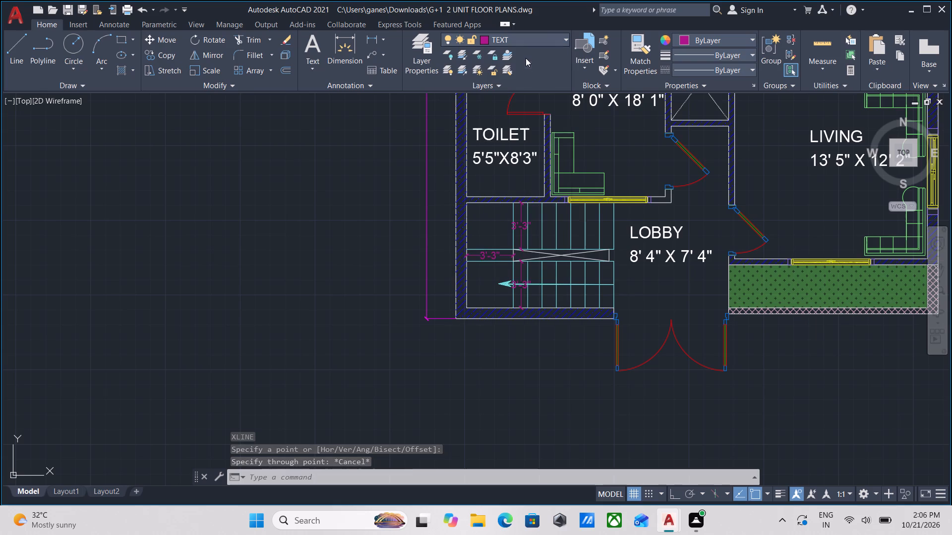
key("x")
key("l")
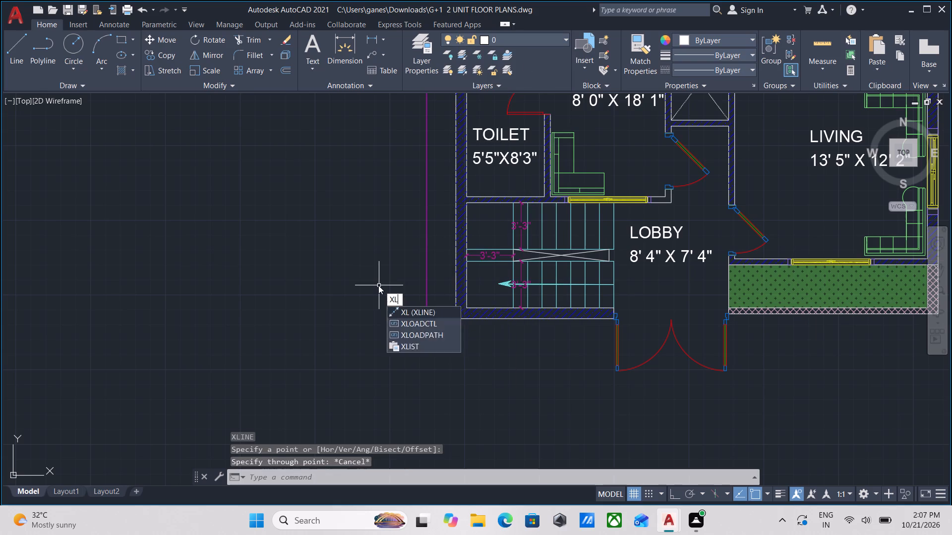
key("Return")
scroll(461, 334, "up", 1)
left_click(452, 310)
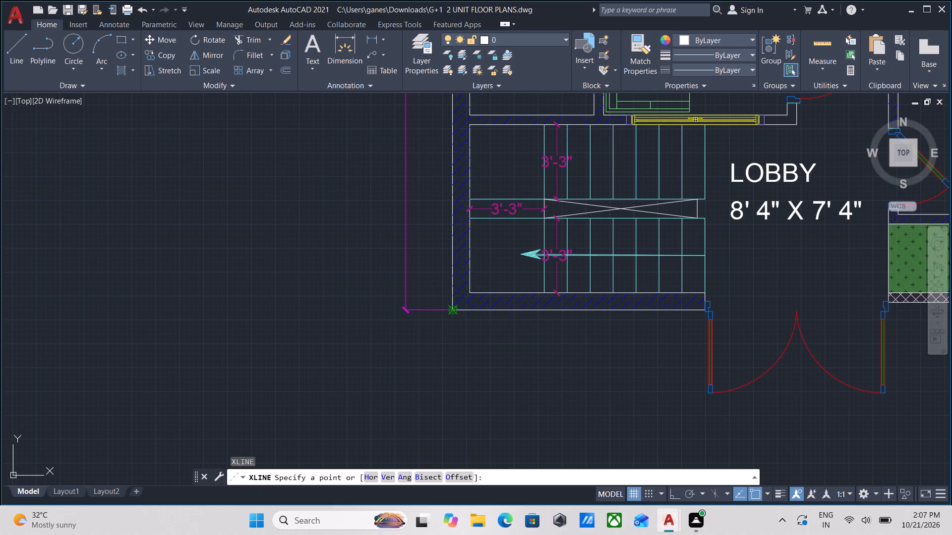
middle_click_drag(451, 435, 449, 336)
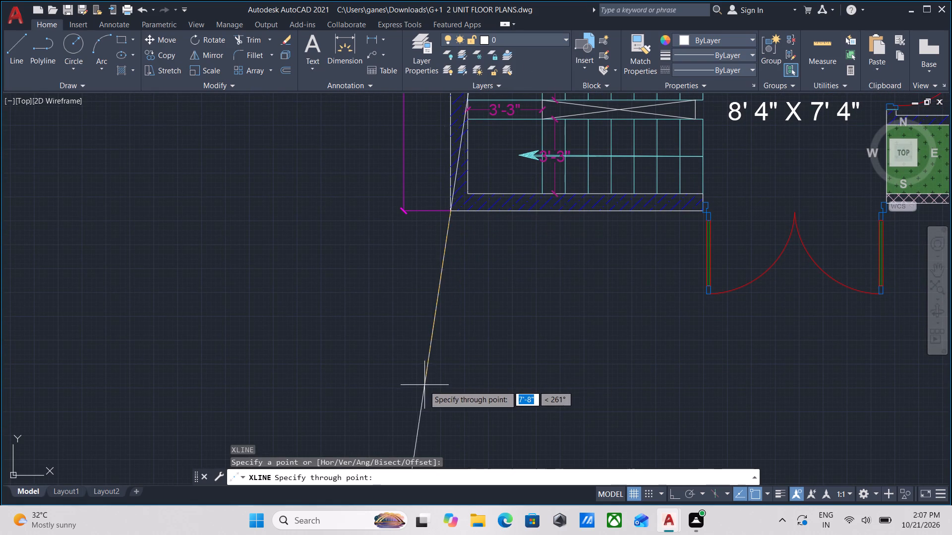
key("F8")
left_click(453, 328)
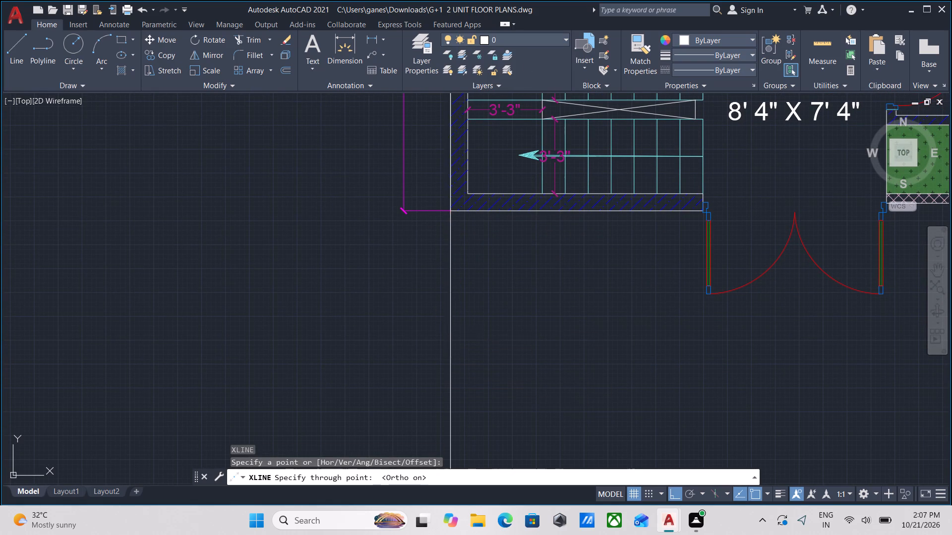
key("Escape")
Draw a vertical construction line through the lower-right outer corner of the planter wall on the plan copy.
scroll(416, 319, "down", 4)
middle_click_drag(461, 317, 447, 317)
type("XL")
key("Return")
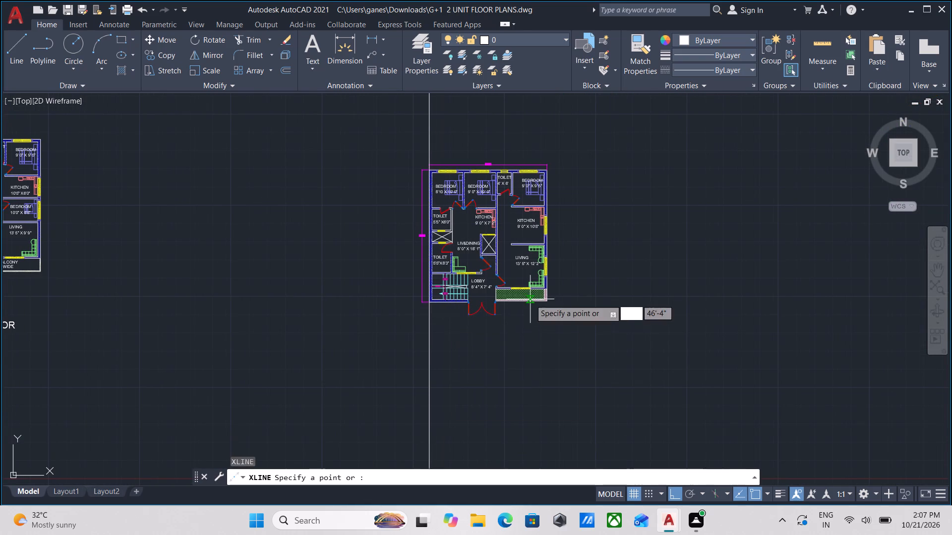
scroll(530, 299, "up", 5)
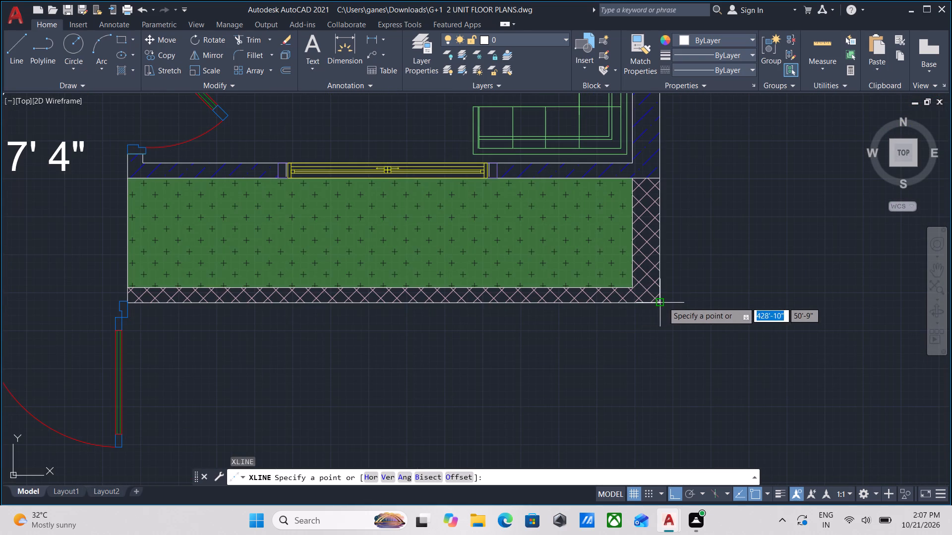
left_click(663, 302)
scroll(644, 402, "down", 2)
middle_click_drag(644, 402, 636, 268)
scroll(636, 311, "down", 1)
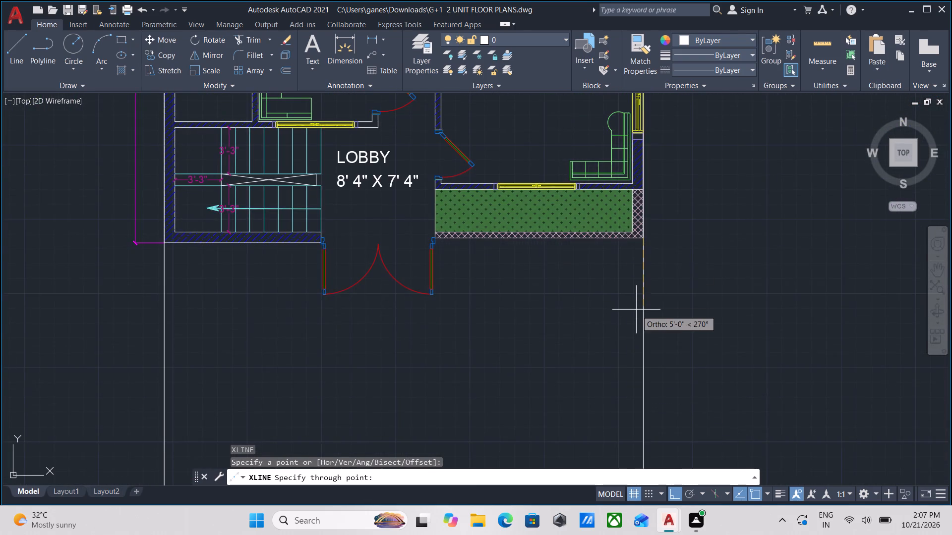
left_click(638, 321)
key("Escape")
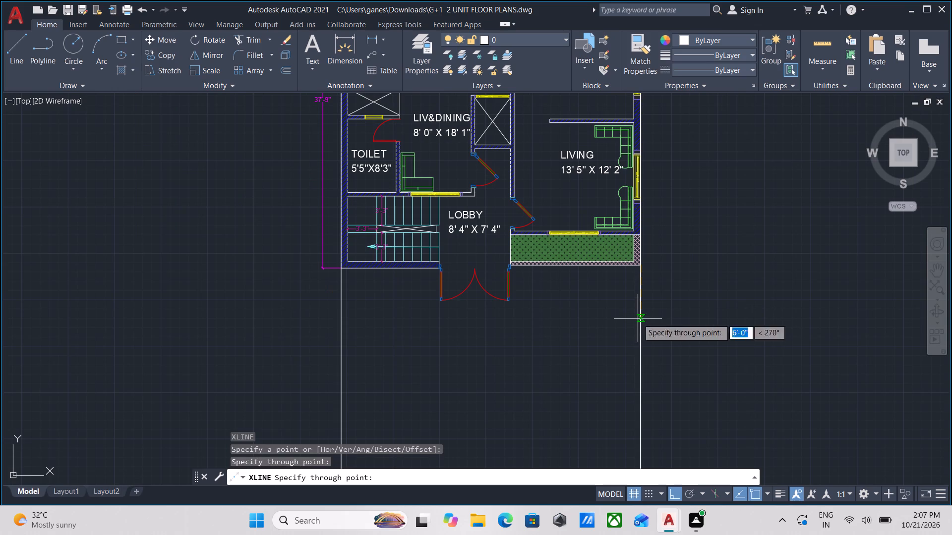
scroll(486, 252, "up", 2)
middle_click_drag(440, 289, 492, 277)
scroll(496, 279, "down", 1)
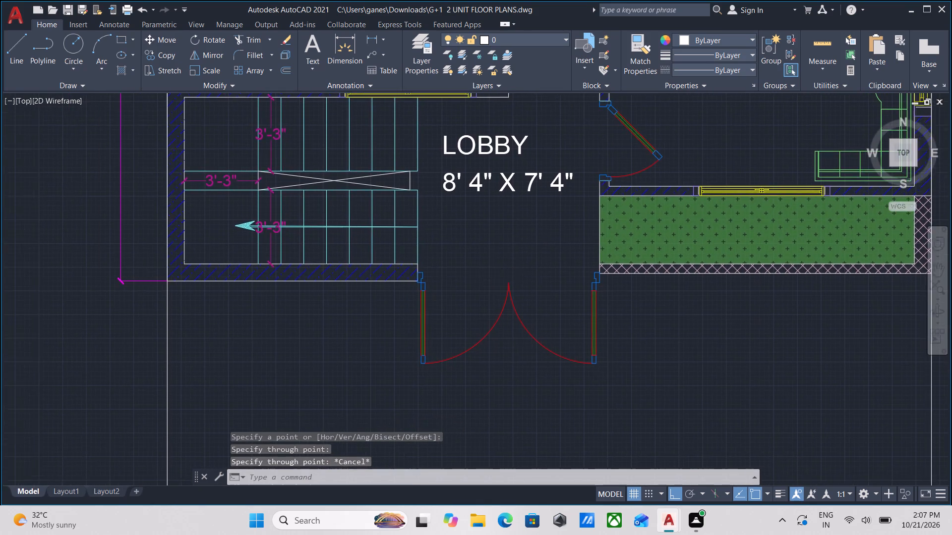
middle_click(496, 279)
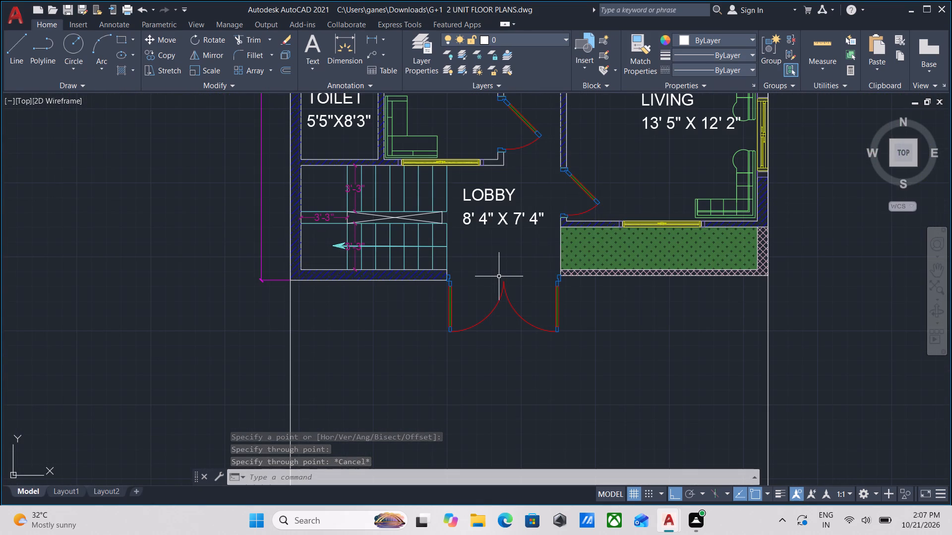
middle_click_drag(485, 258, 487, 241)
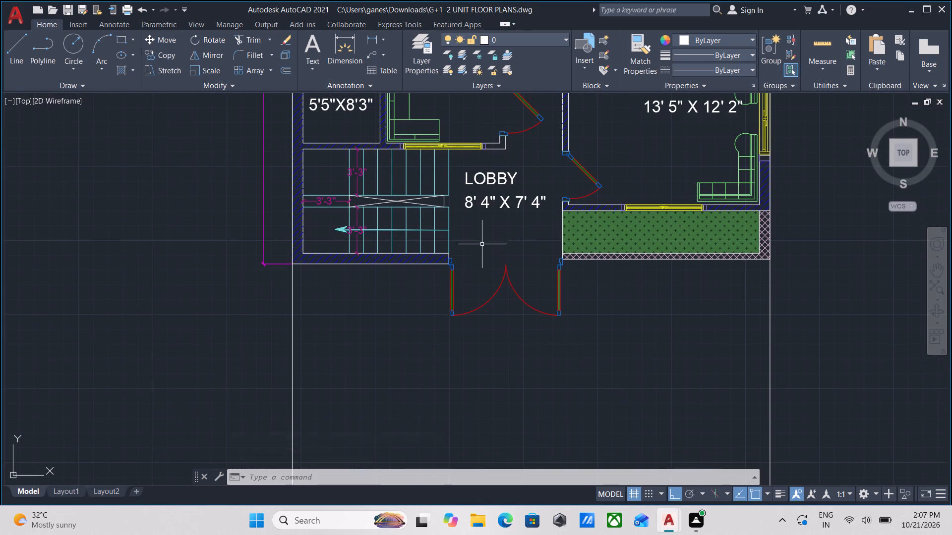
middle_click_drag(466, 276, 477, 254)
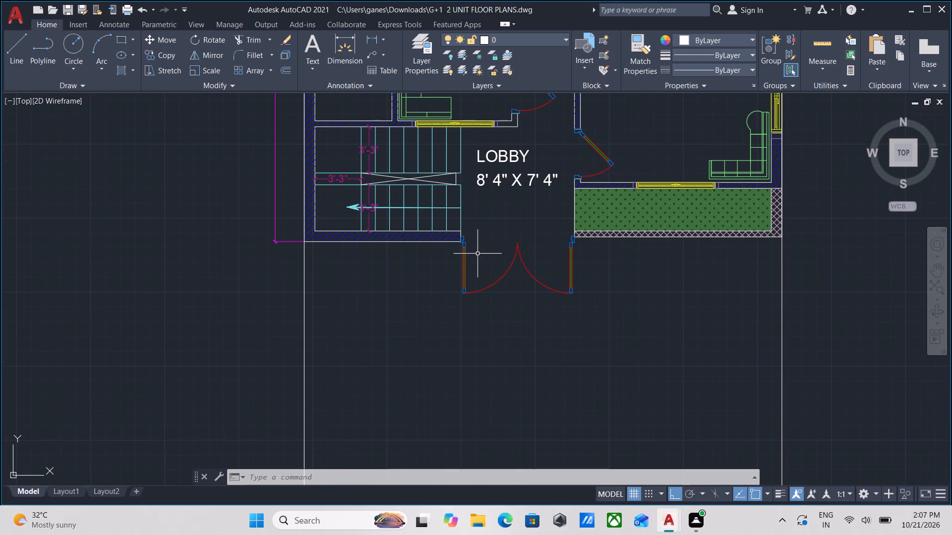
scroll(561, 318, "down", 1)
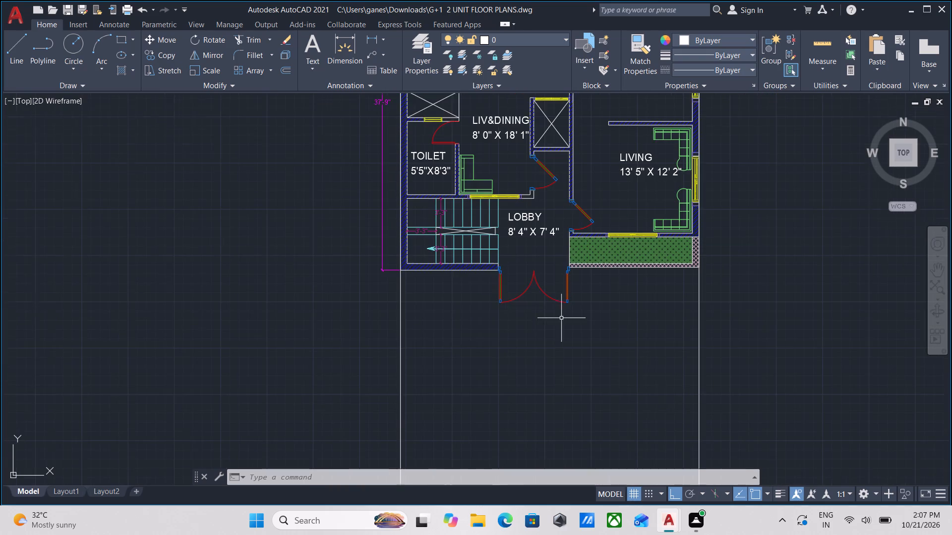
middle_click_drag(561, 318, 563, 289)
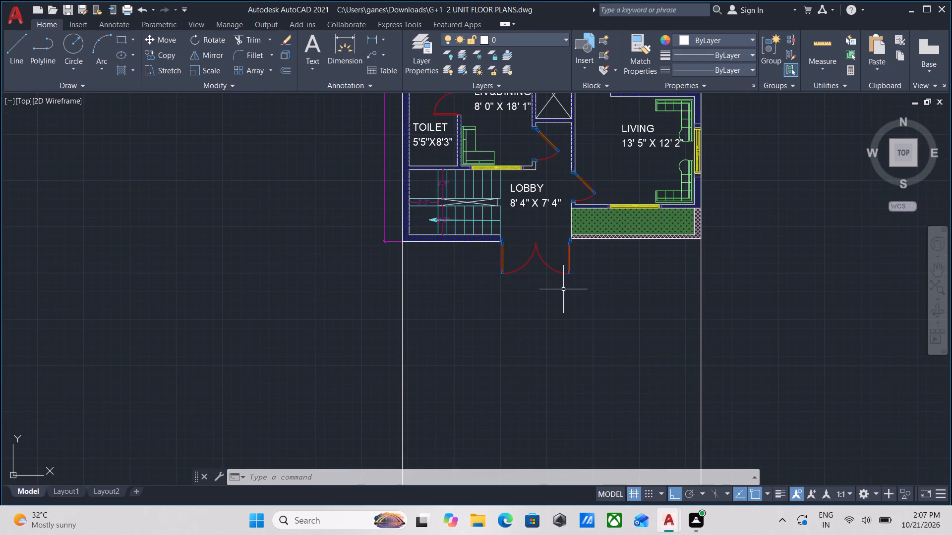
Draw a vertical construction line through the outer corner where the staircase's front wall meets the entrance gate.
scroll(513, 296, "up", 1)
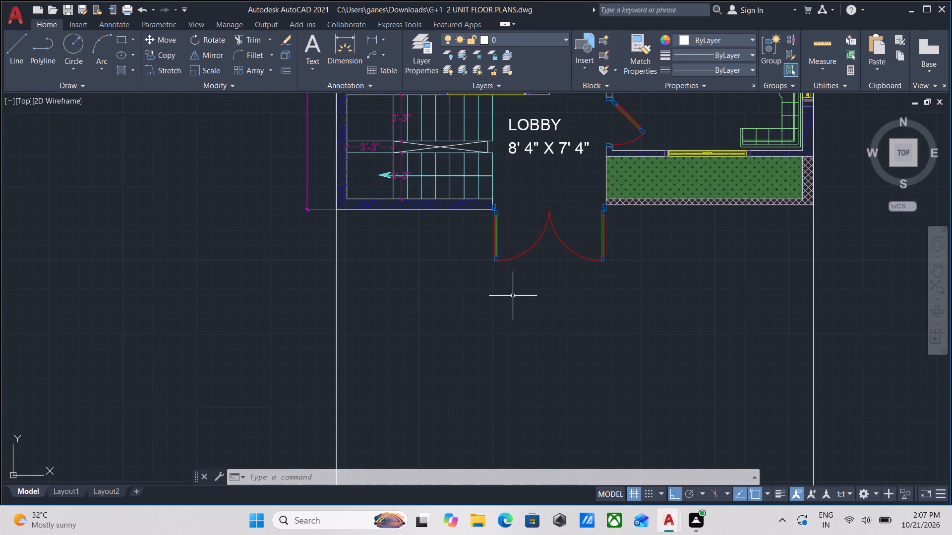
middle_click_drag(513, 296, 518, 324)
type("XL")
key("Return")
scroll(498, 251, "up", 4)
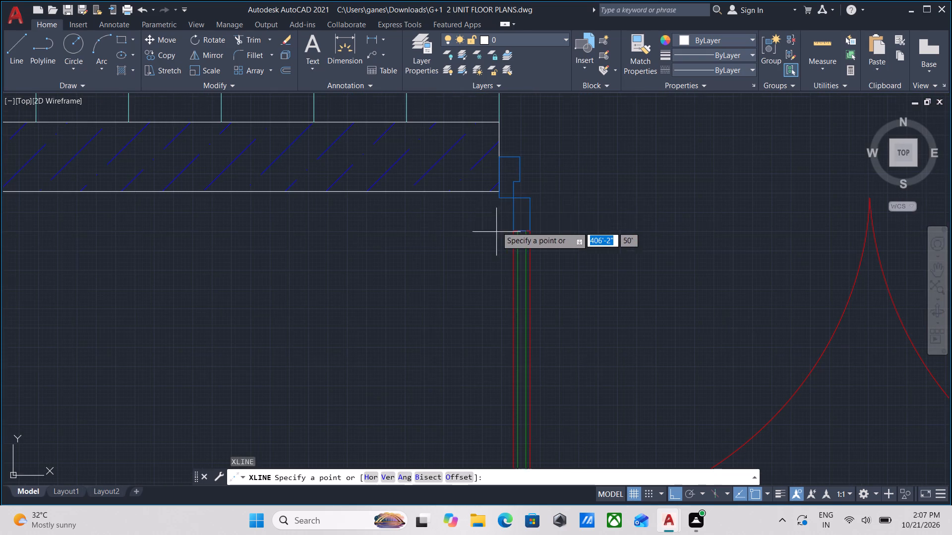
left_click(499, 193)
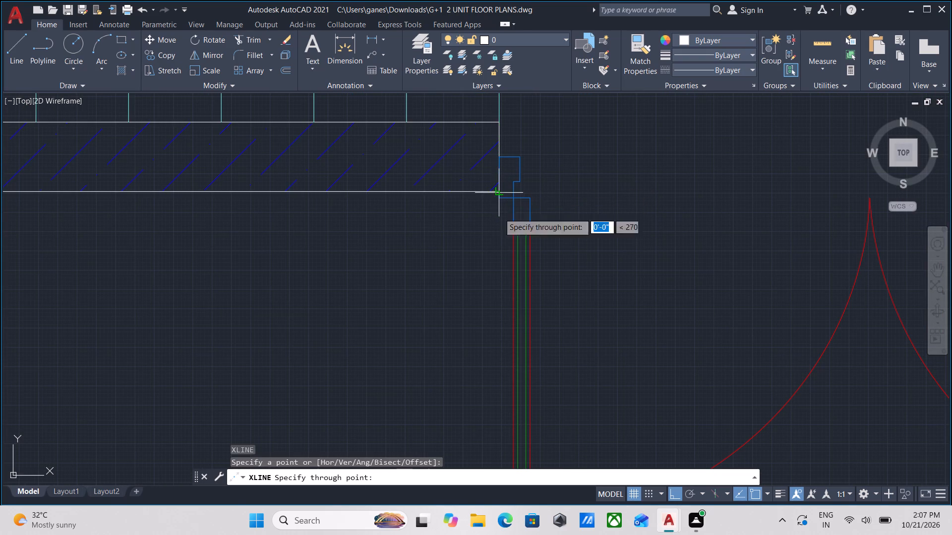
scroll(495, 385, "down", 2)
middle_click_drag(495, 383, 490, 311)
scroll(494, 302, "down", 3)
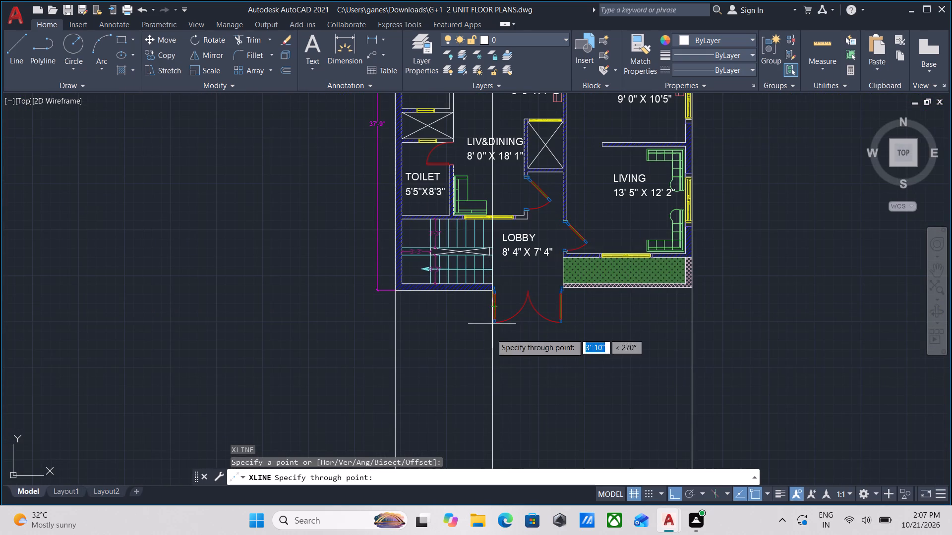
left_click(474, 379)
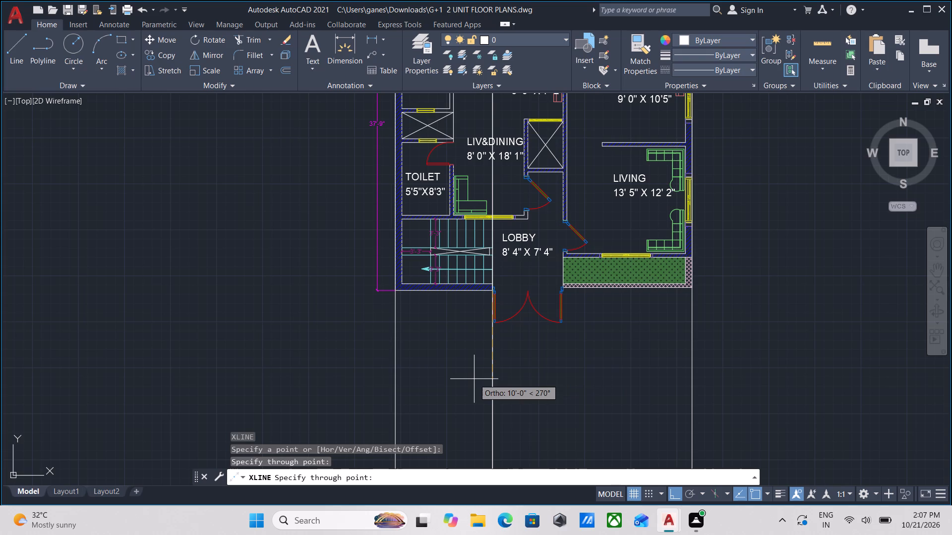
key("Escape")
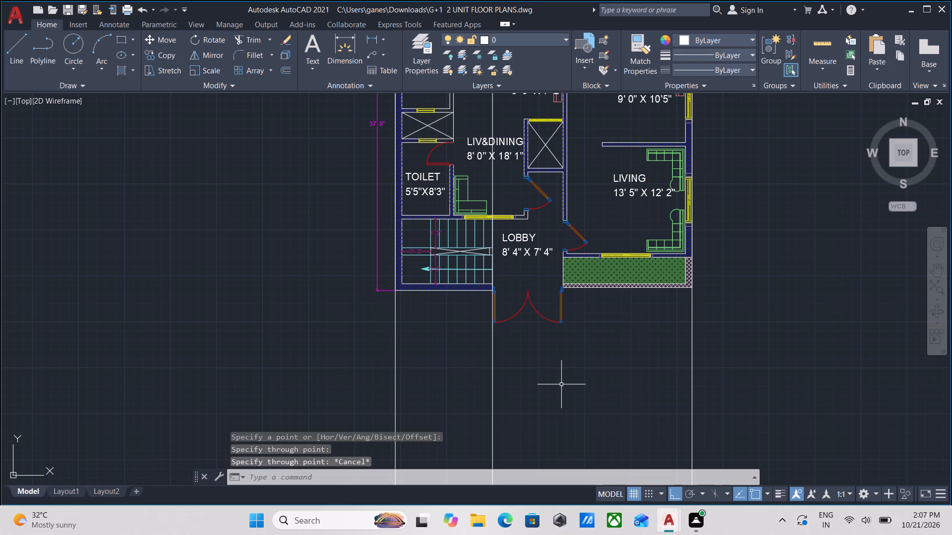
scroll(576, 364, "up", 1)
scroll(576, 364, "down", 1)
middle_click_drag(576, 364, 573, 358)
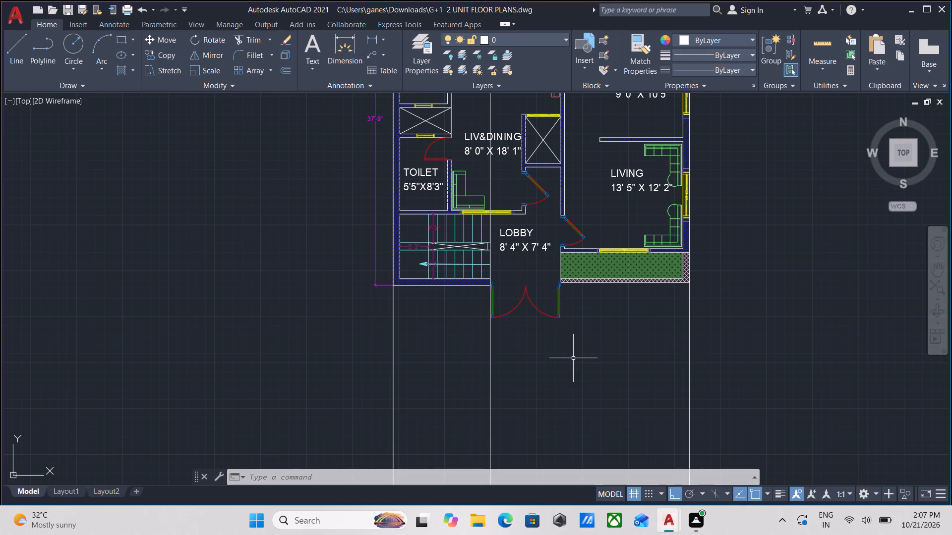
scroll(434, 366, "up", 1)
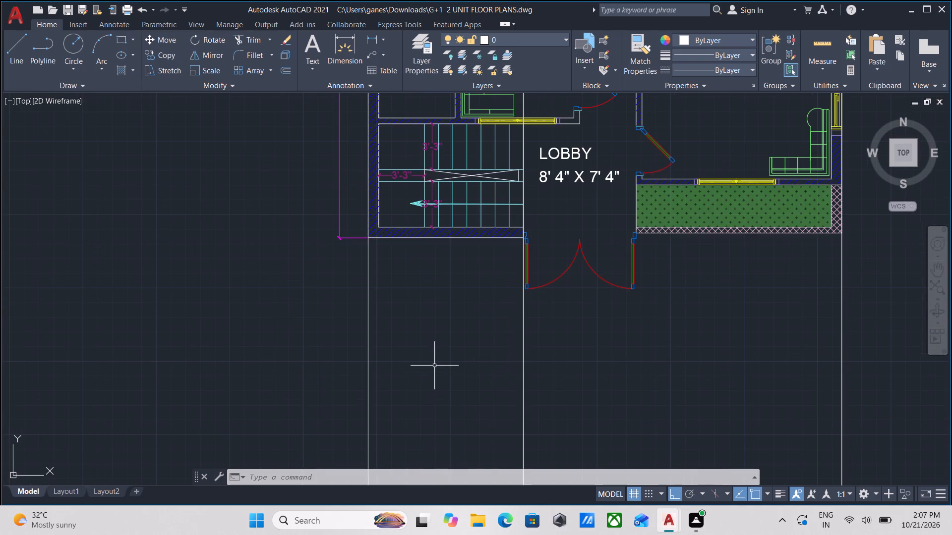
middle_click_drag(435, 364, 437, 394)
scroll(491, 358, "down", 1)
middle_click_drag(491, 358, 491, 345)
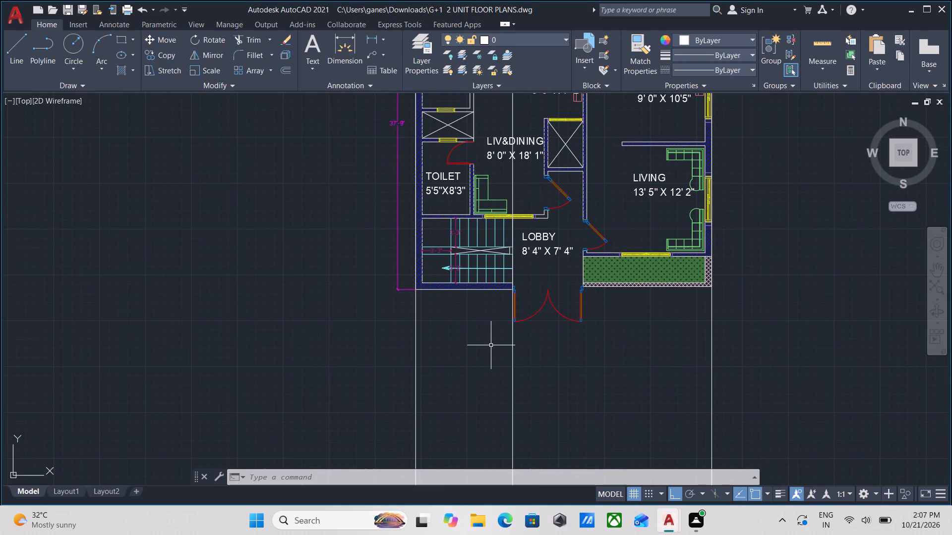
Draw a vertical construction line through the left edge of the living and dining window opening behind the staircase.
type("XL'")
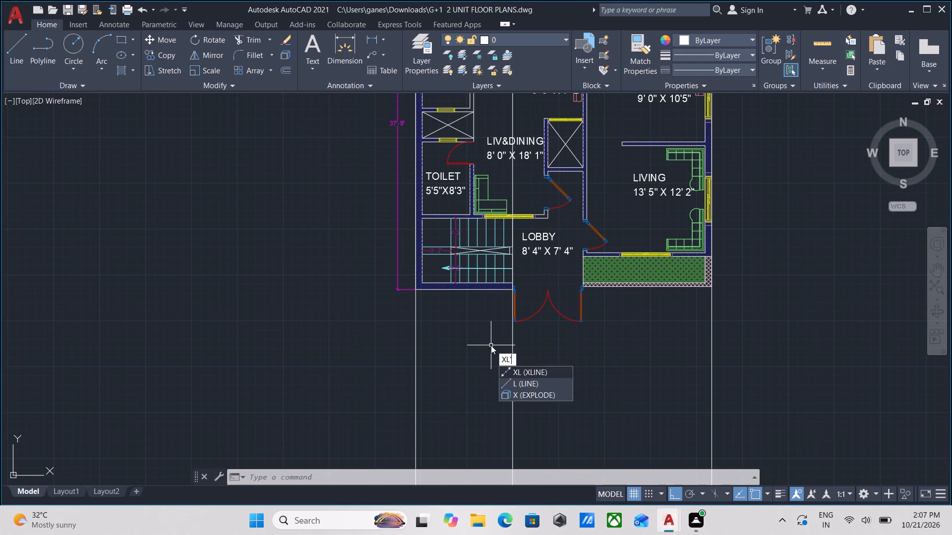
key("BackSpace")
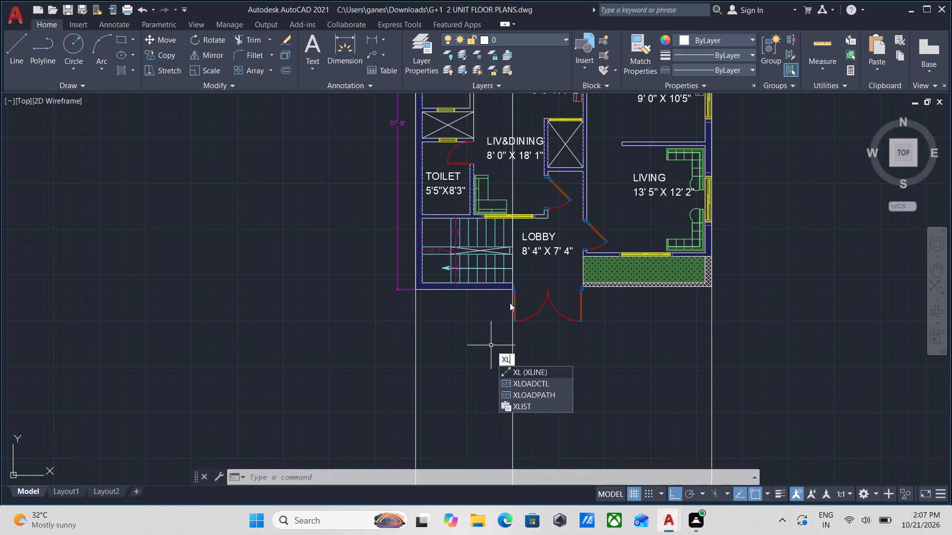
key("Return")
scroll(514, 218, "up", 3)
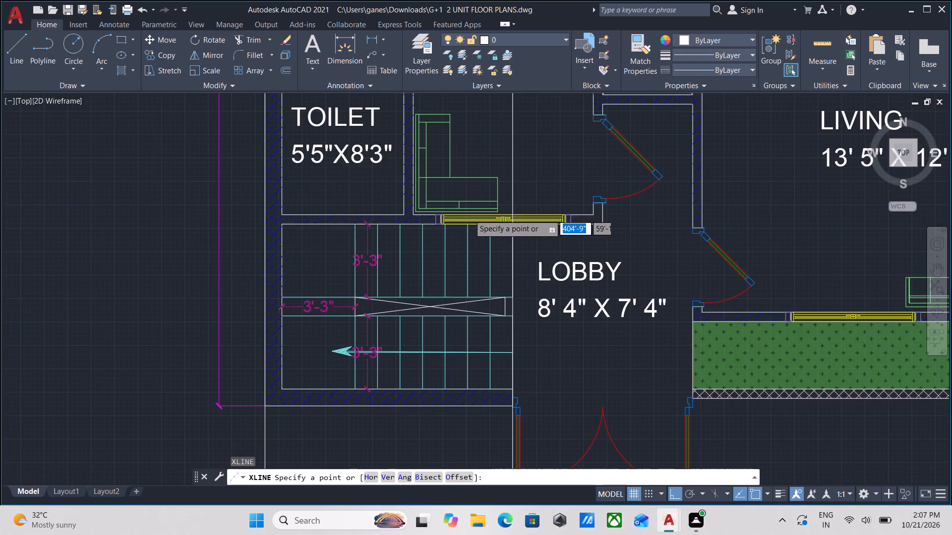
scroll(411, 226, "up", 3)
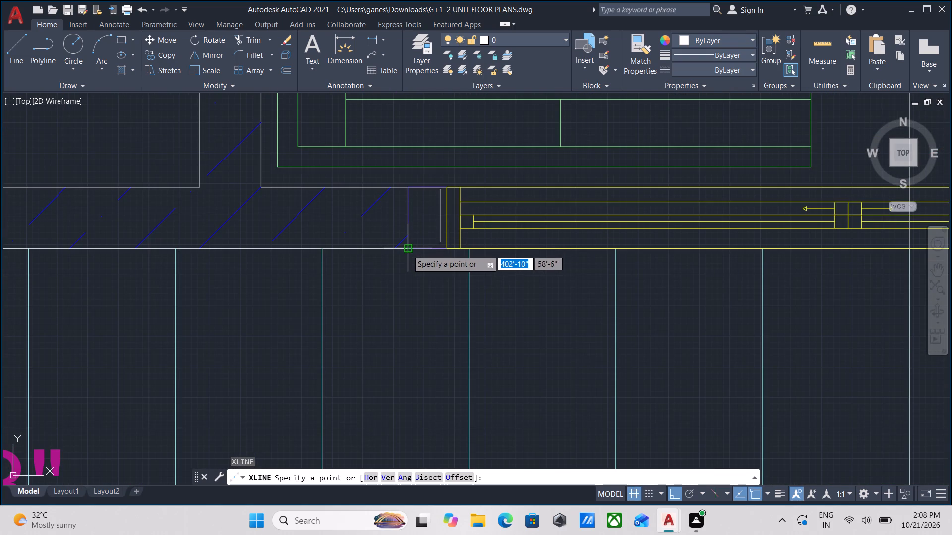
left_click(407, 250)
scroll(431, 474, "down", 1)
middle_click_drag(430, 466, 415, 279)
scroll(410, 286, "down", 3)
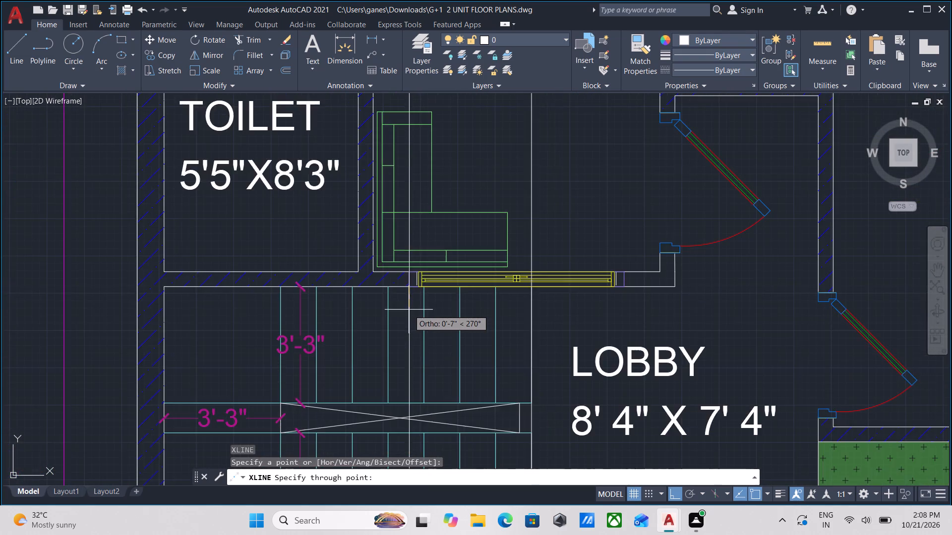
middle_click_drag(409, 310, 429, 226)
scroll(414, 291, "down", 1)
scroll(416, 348, "down", 2)
middle_click_drag(416, 349, 408, 258)
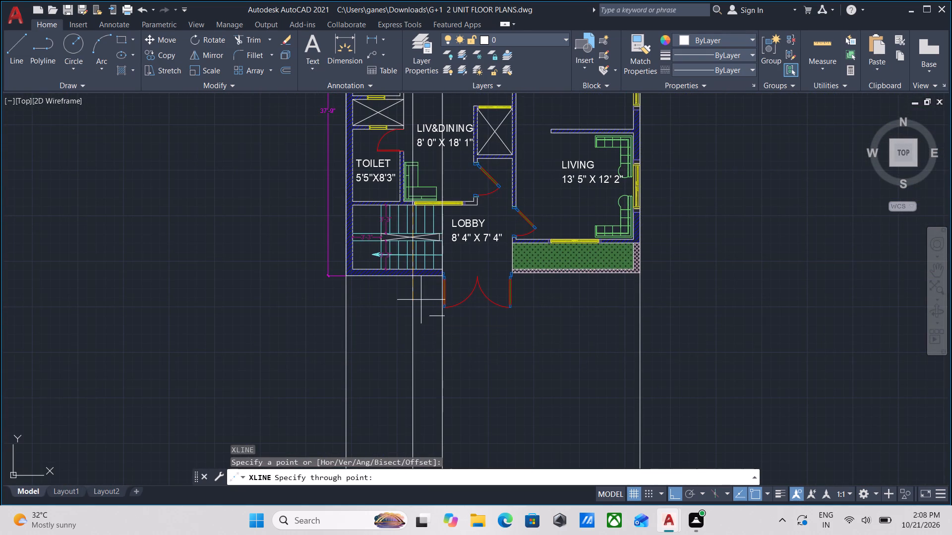
left_click(416, 342)
key("Escape")
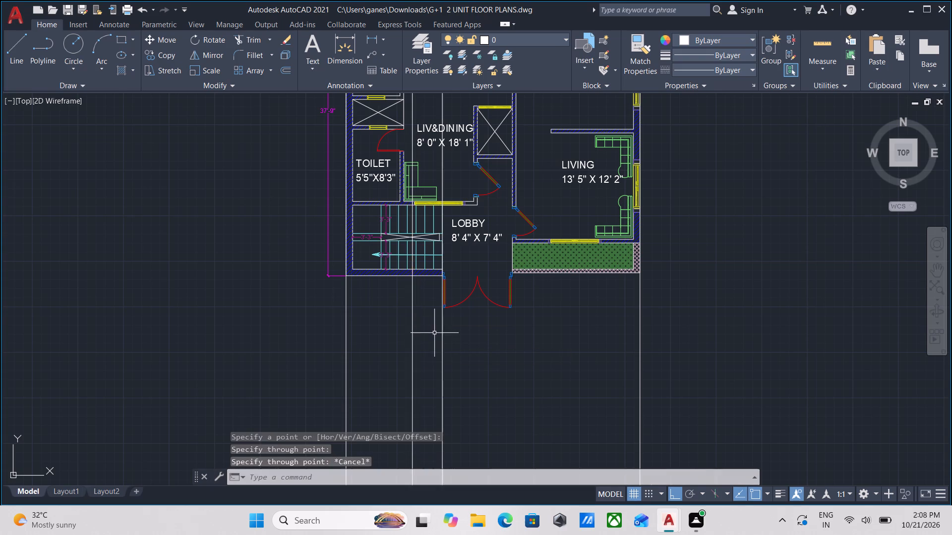
Draw a vertical construction line through the right edge of the living and dining window opening behind the staircase.
scroll(499, 337, "up", 2)
type("XL")
key("Return")
scroll(499, 337, "down", 2)
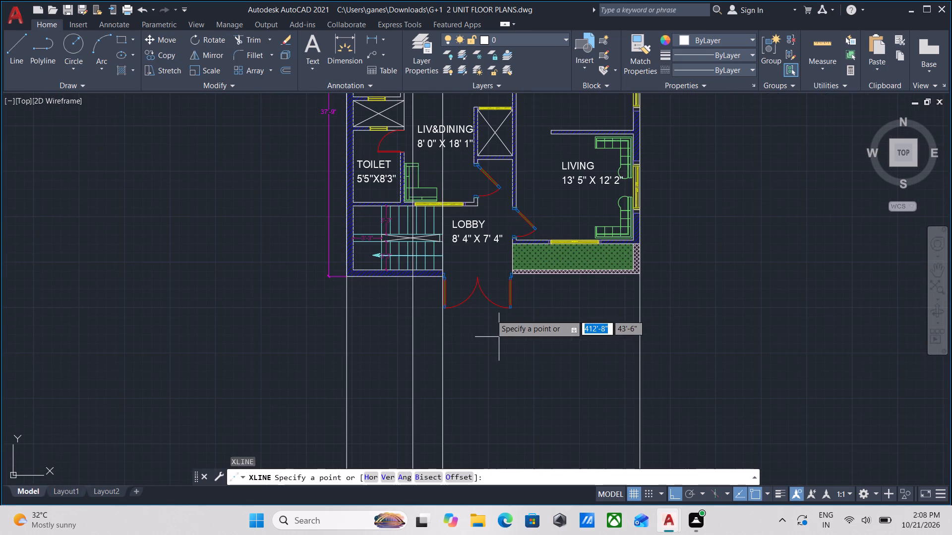
scroll(458, 228, "up", 3)
middle_click_drag(467, 175, 467, 225)
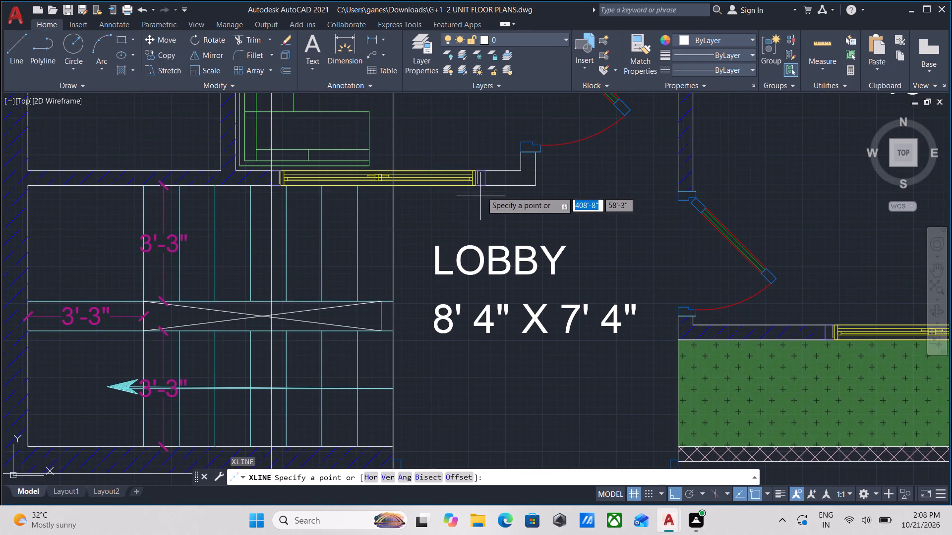
scroll(485, 184, "up", 2)
left_click(485, 184)
scroll(499, 339, "down", 2)
middle_click_drag(499, 339, 493, 313)
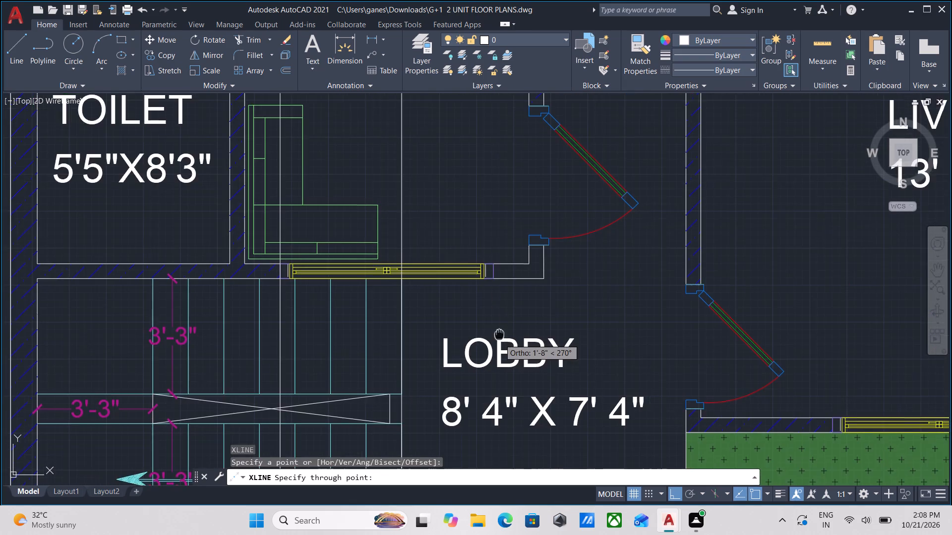
middle_click_drag(493, 313, 460, 197)
scroll(439, 343, "down", 2)
middle_click_drag(440, 333, 450, 219)
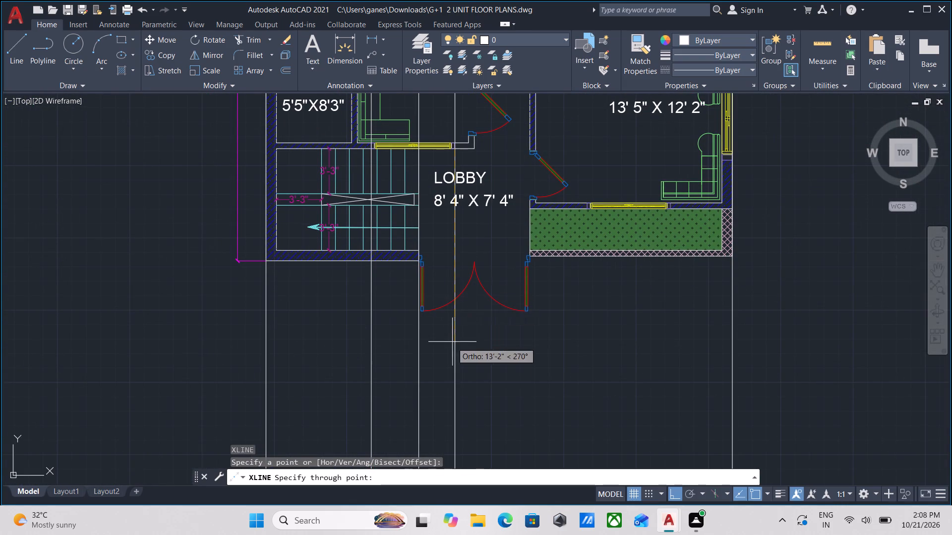
left_click(451, 376)
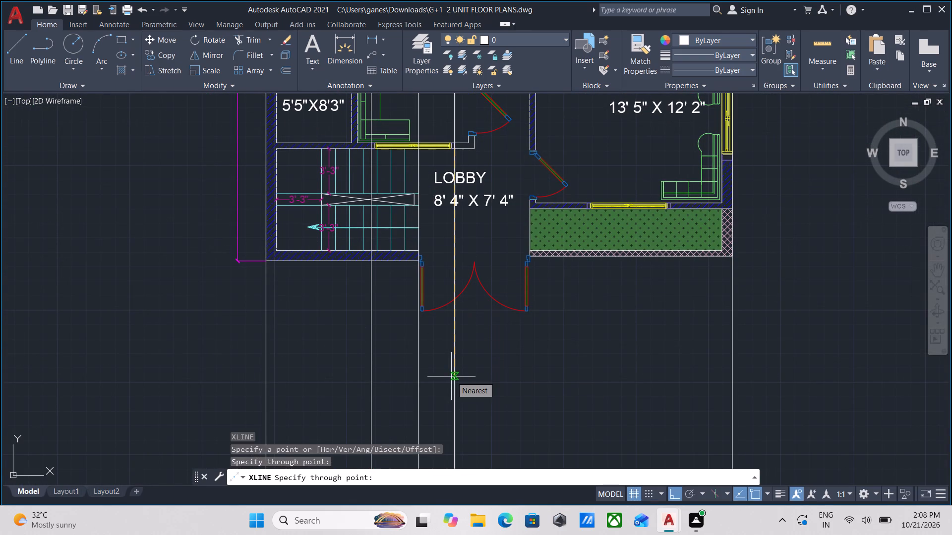
key("Escape")
Draw a vertical construction line through the left edge of the living room's front window opening above the planter.
scroll(547, 354, "down", 1)
middle_click_drag(548, 353, 545, 321)
scroll(562, 306, "up", 1)
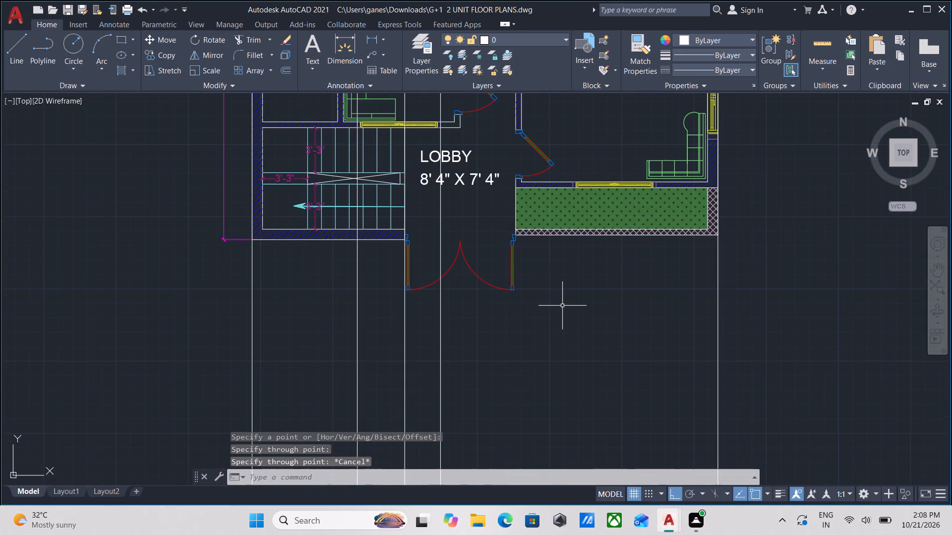
middle_click_drag(562, 306, 557, 354)
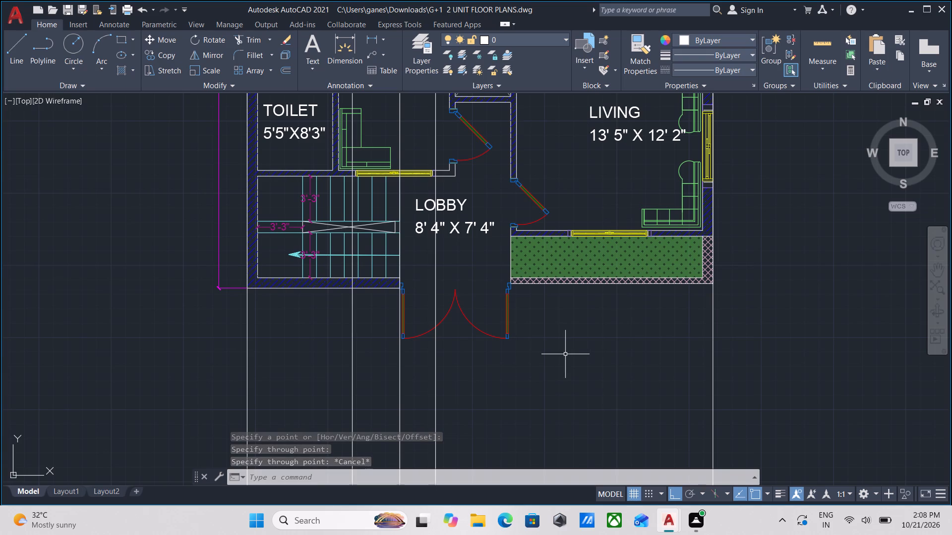
type("XL")
key("Return")
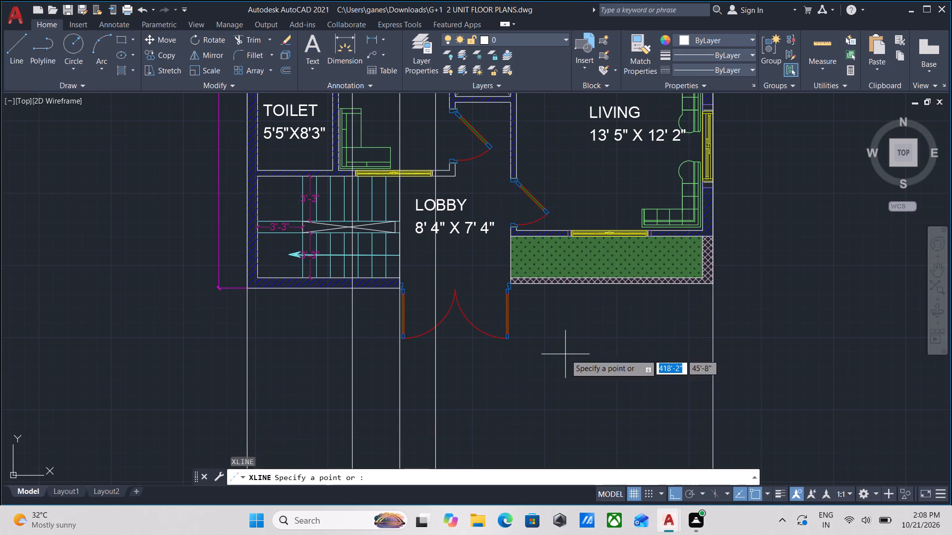
scroll(576, 238, "up", 5)
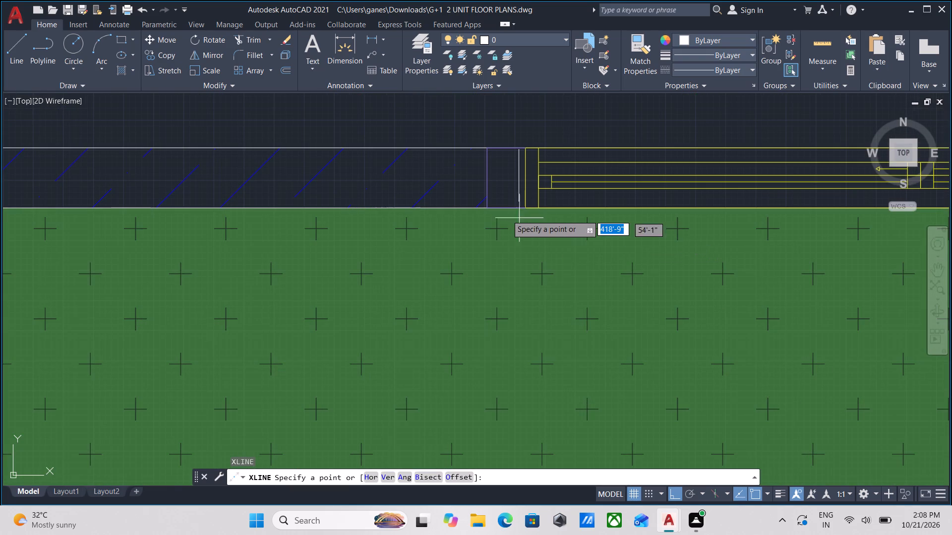
left_click(488, 206)
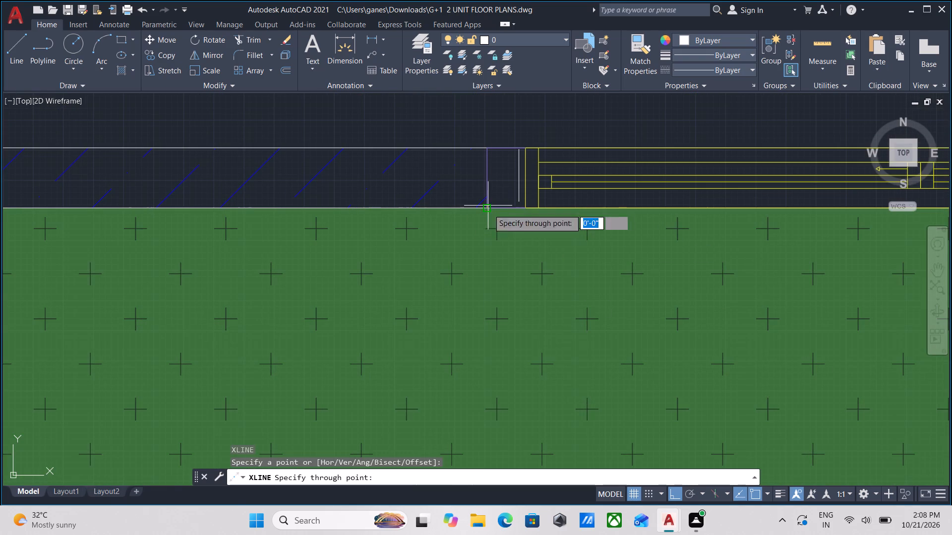
scroll(498, 323, "down", 3)
middle_click_drag(498, 323, 498, 260)
scroll(495, 265, "down", 4)
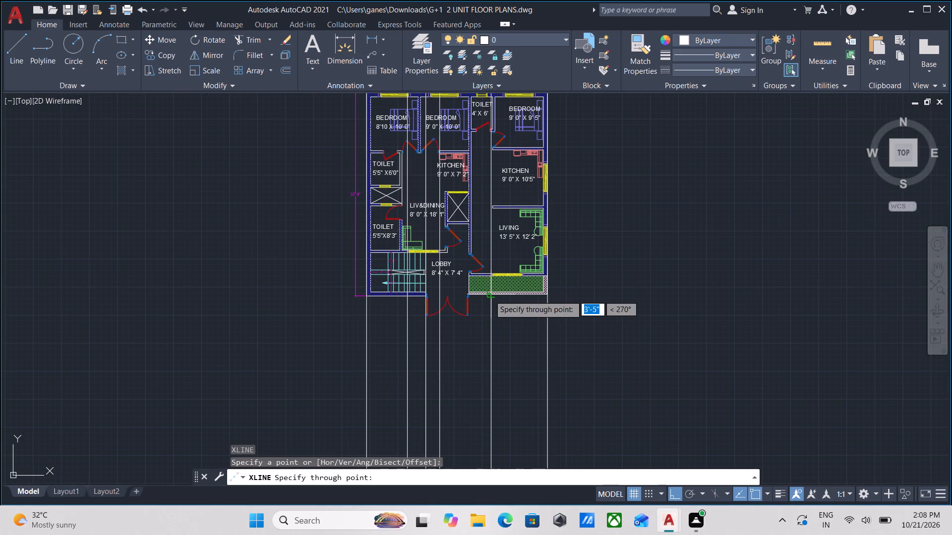
left_click(489, 349)
scroll(489, 349, "up", 2)
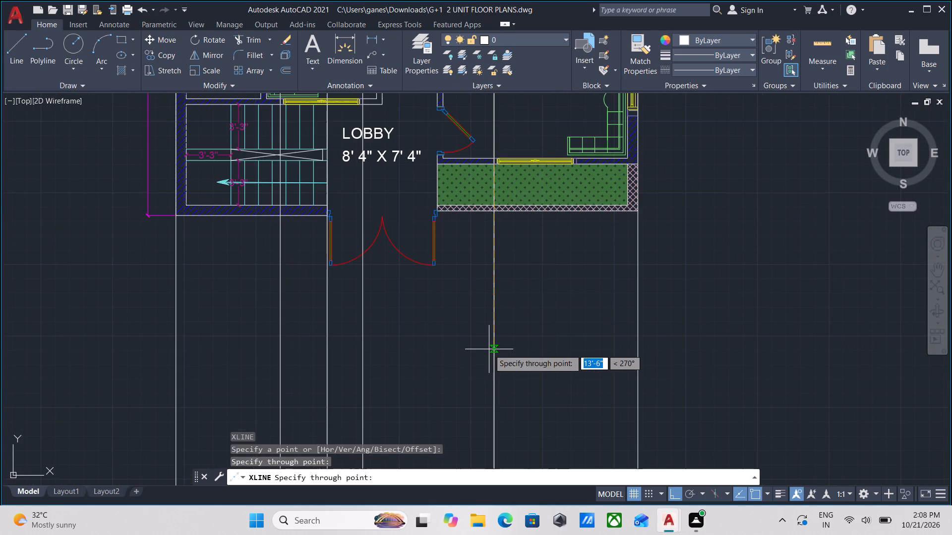
key("Escape")
Draw a vertical construction line through the right edge of the living room's front window opening above the planter.
type("XL")
key("Return")
scroll(553, 203, "up", 1)
middle_click_drag(553, 204, 551, 316)
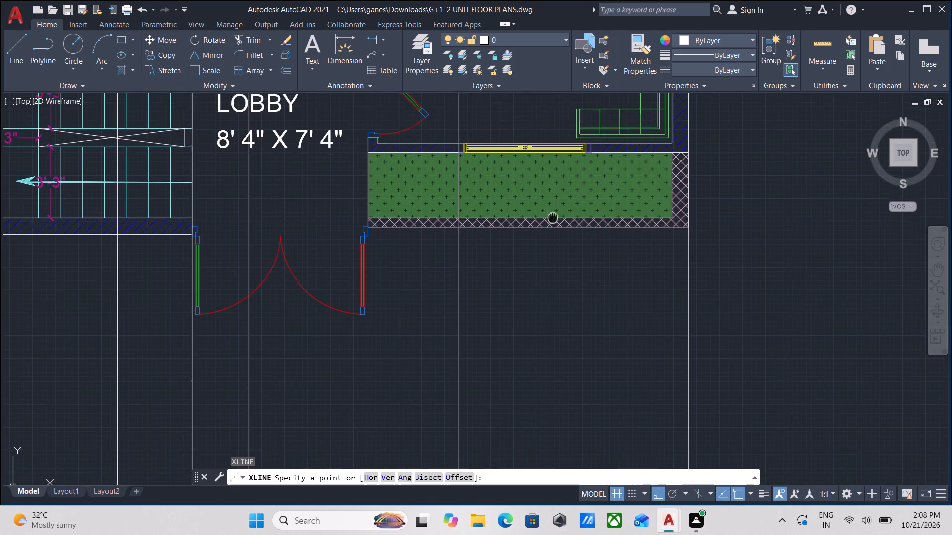
scroll(607, 207, "up", 3)
scroll(541, 360, "up", 2)
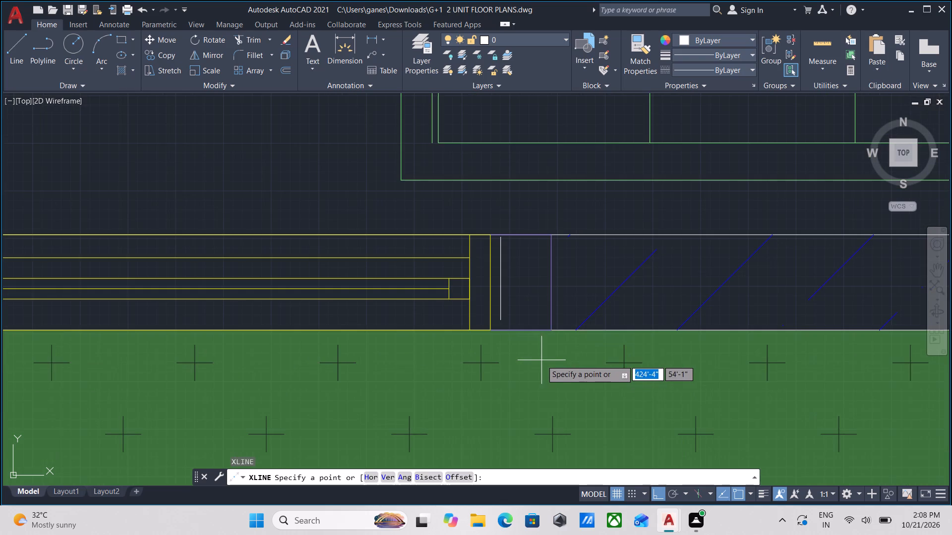
left_click(550, 329)
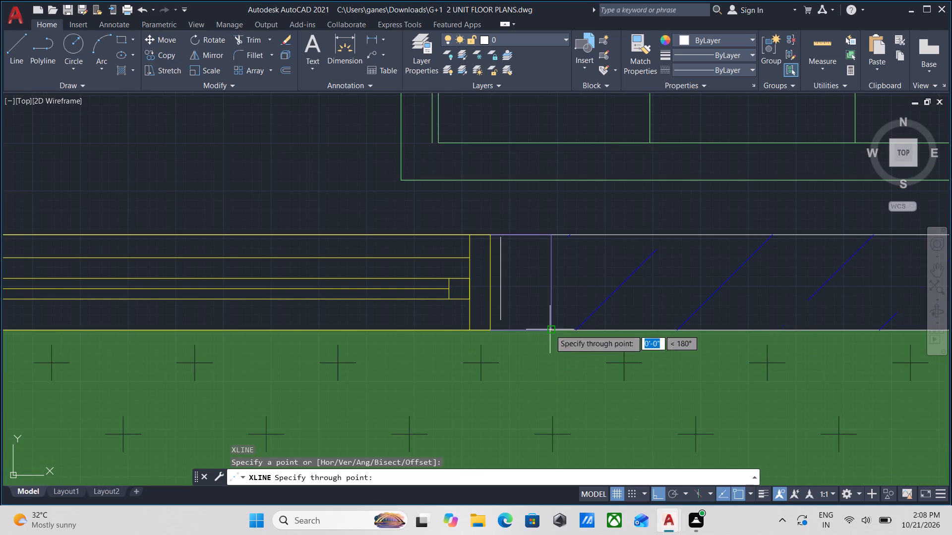
scroll(525, 431, "down", 3)
middle_click_drag(525, 422, 523, 276)
scroll(547, 382, "down", 3)
middle_click_drag(546, 382, 518, 229)
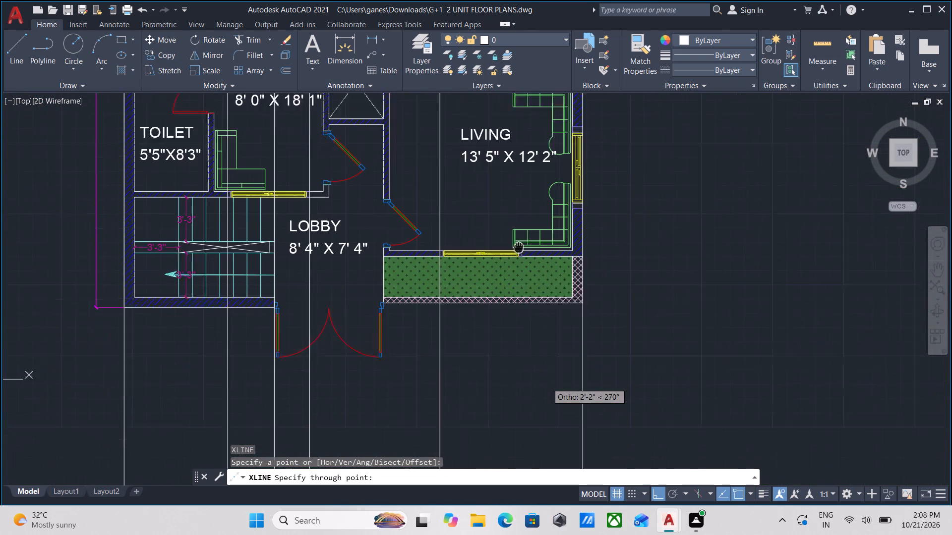
left_click(499, 336)
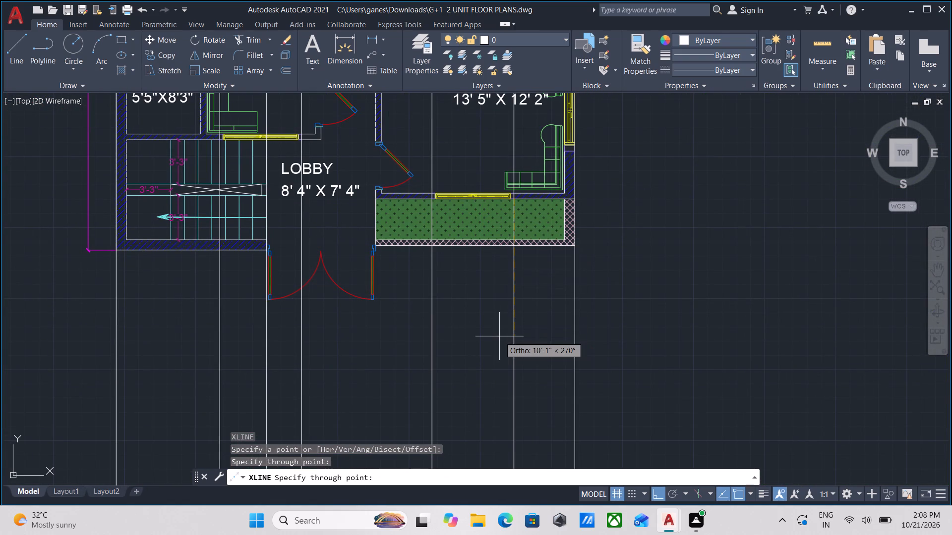
key("Escape")
Draw a horizontal construction line across the vertical lines, well below the plan copy, starting on the leftmost vertical.
scroll(439, 317, "down", 1)
middle_click_drag(439, 317, 501, 310)
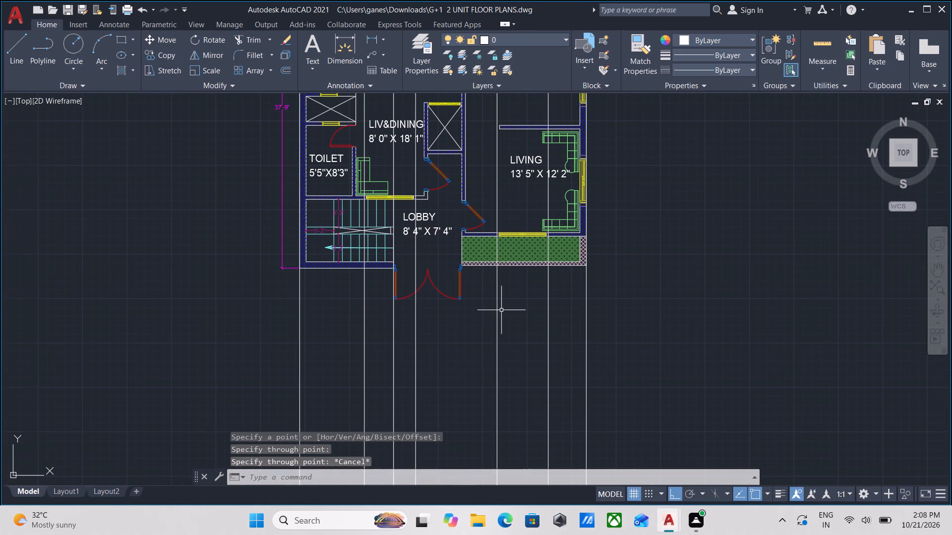
scroll(501, 311, "down", 2)
middle_click_drag(501, 314, 524, 166)
scroll(489, 267, "up", 1)
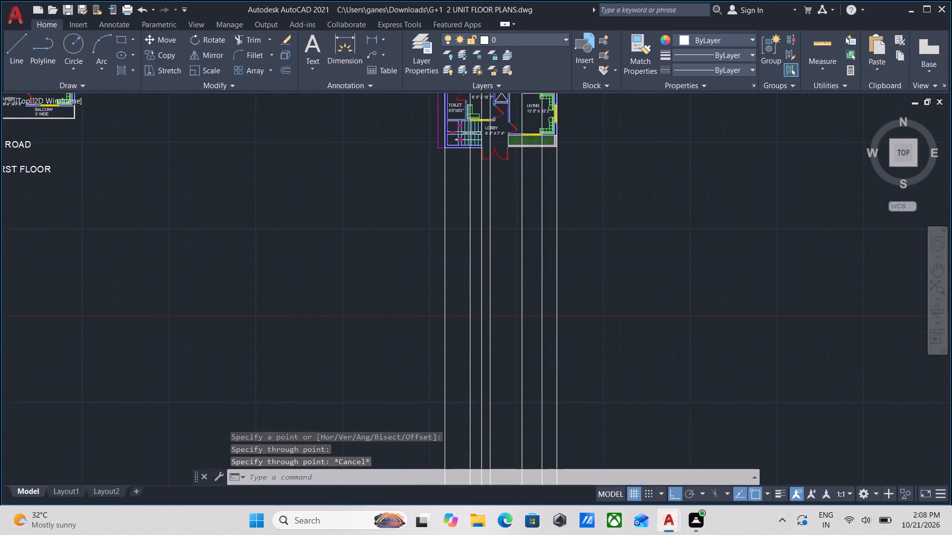
middle_click_drag(489, 260, 481, 319)
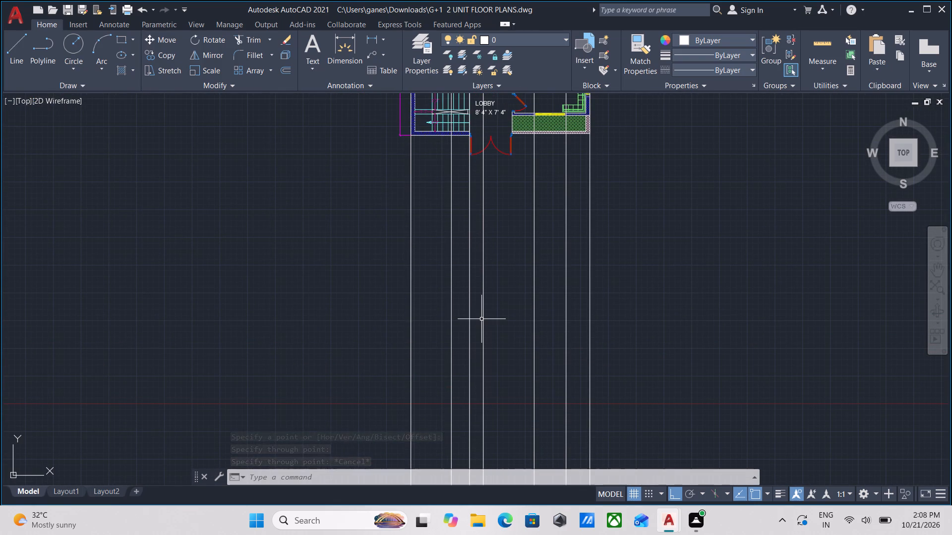
type("XL")
key("Return")
middle_click_drag(434, 389, 432, 374)
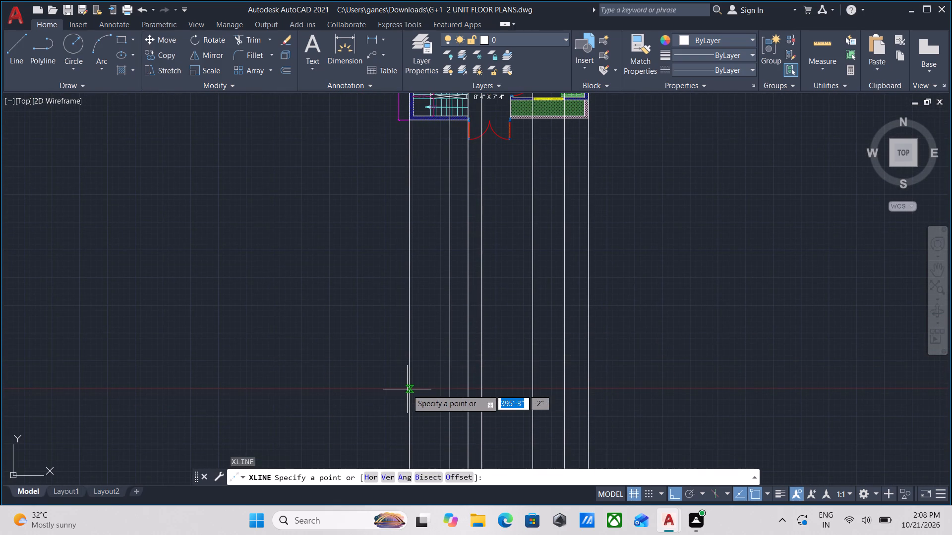
left_click(407, 389)
left_click(295, 388)
key("Escape")
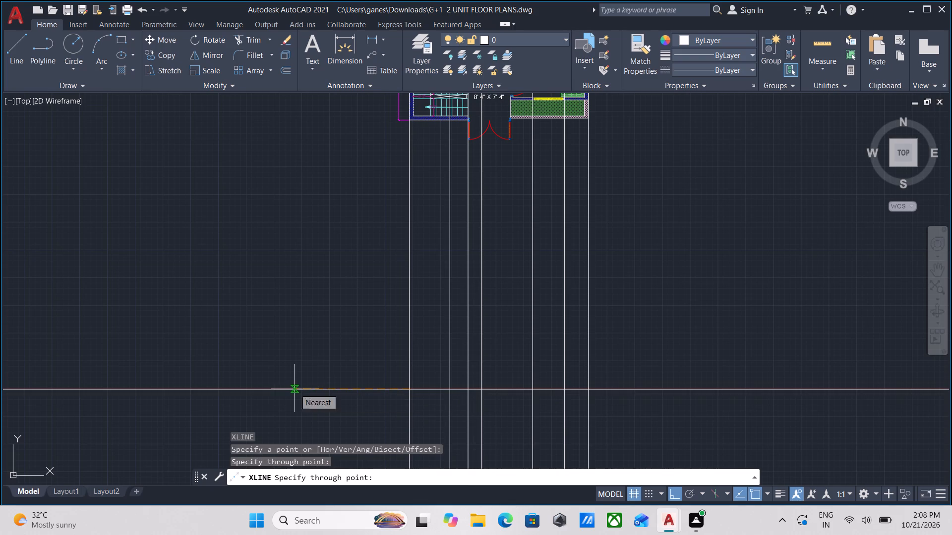
Offset the horizontal construction line 10' upward.
left_click(314, 434)
left_click(307, 397)
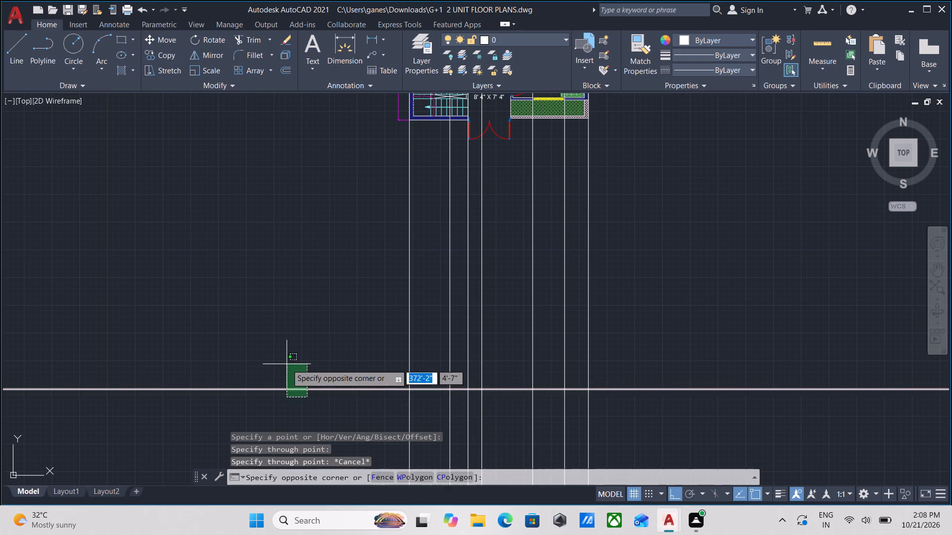
left_click(287, 364)
key("o")
key("Return")
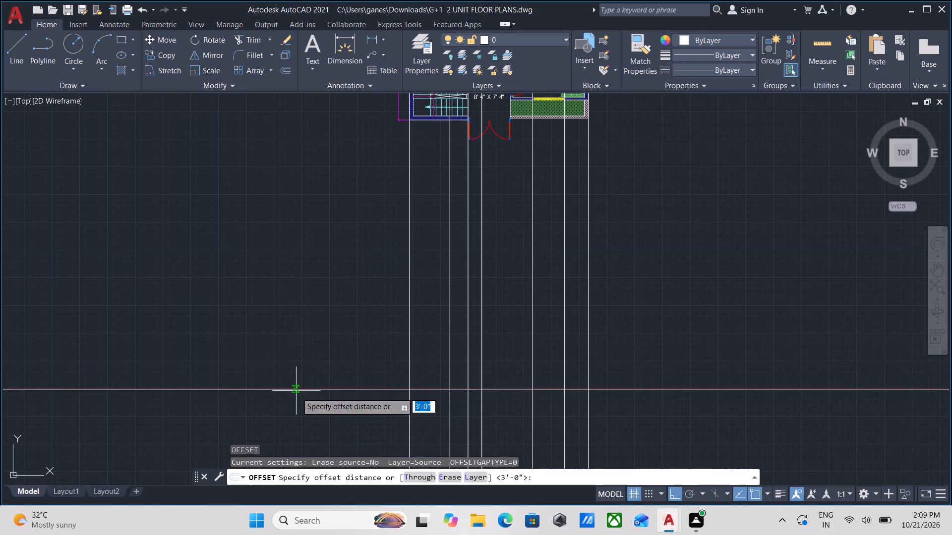
left_click(303, 389)
left_click(312, 295)
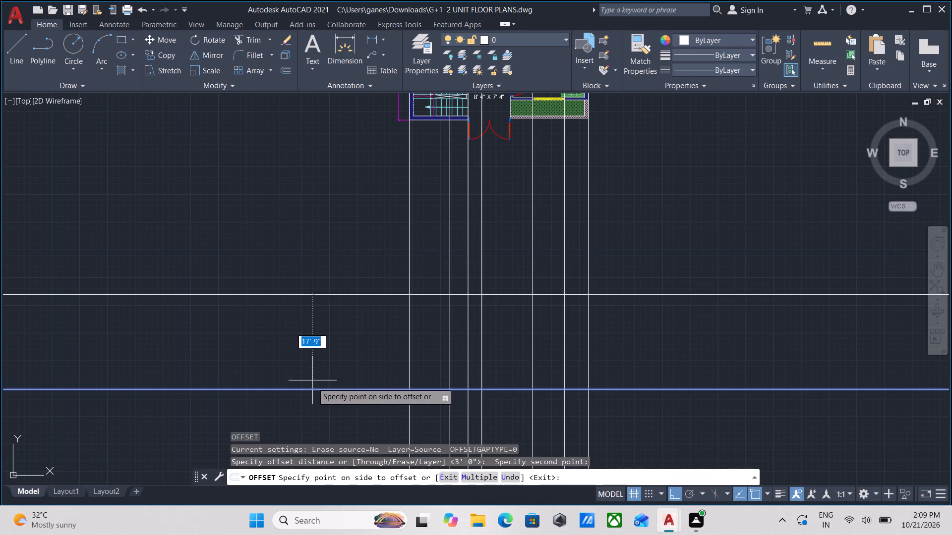
type("10'")
key("Return")
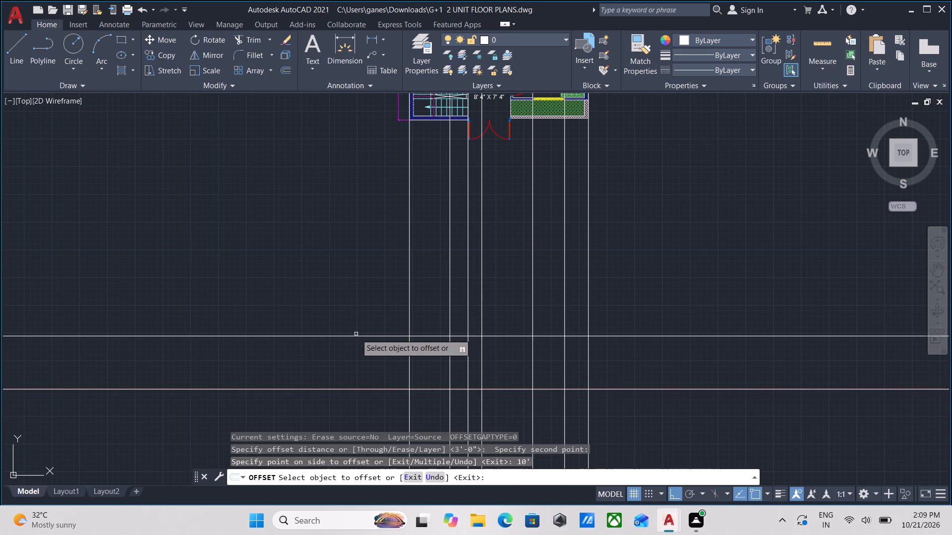
Offset the upper horizontal construction line another 6" upward and end the offset.
left_click(356, 336)
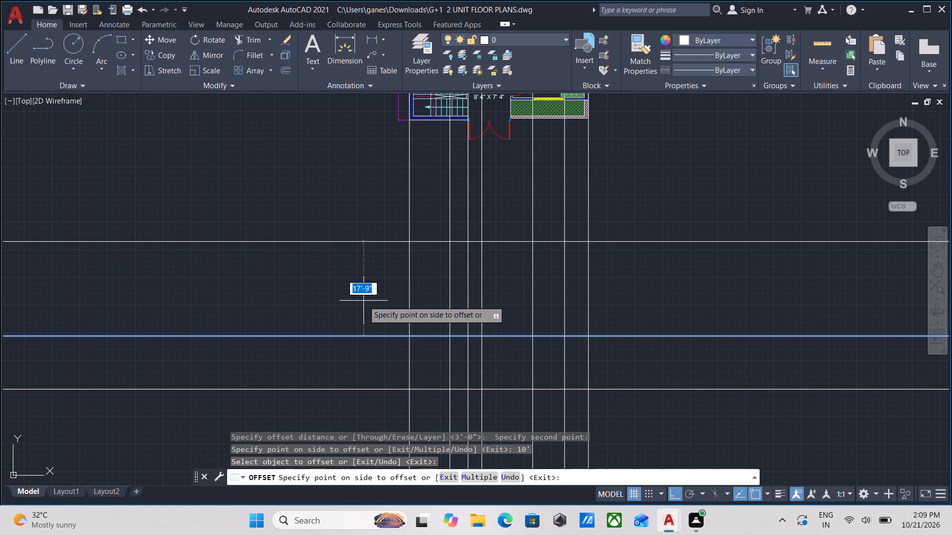
key("6")
key("shift+quotedbl")
key("Return")
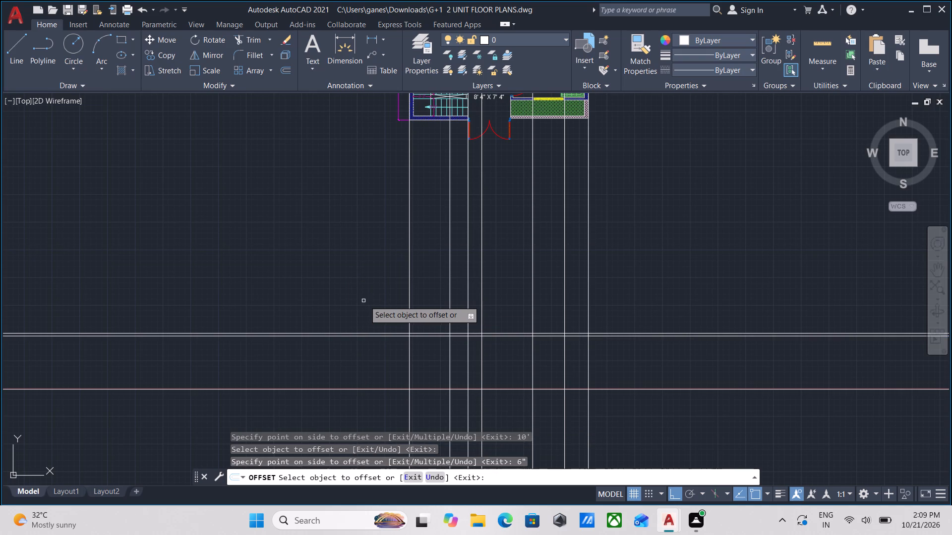
scroll(545, 384, "up", 2)
scroll(546, 377, "down", 3)
middle_click_drag(546, 377, 547, 396)
key("Escape")
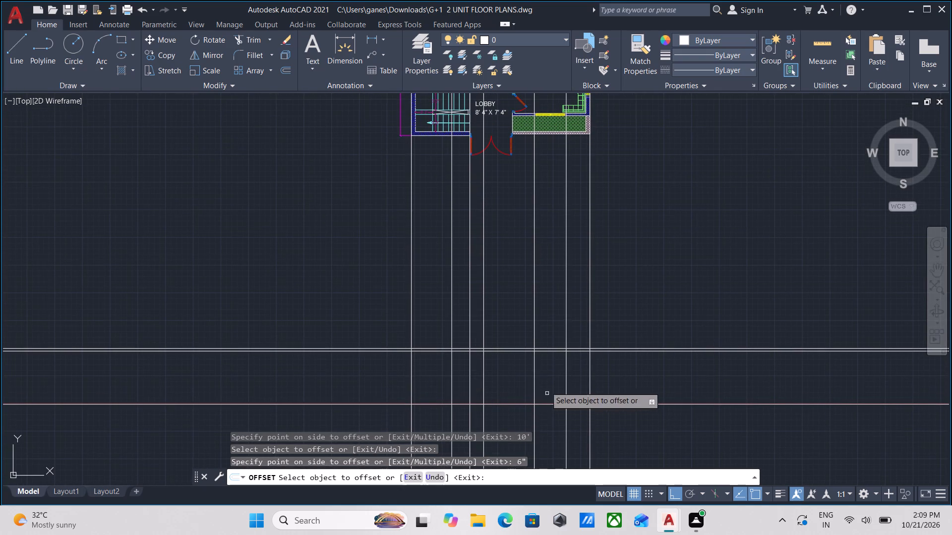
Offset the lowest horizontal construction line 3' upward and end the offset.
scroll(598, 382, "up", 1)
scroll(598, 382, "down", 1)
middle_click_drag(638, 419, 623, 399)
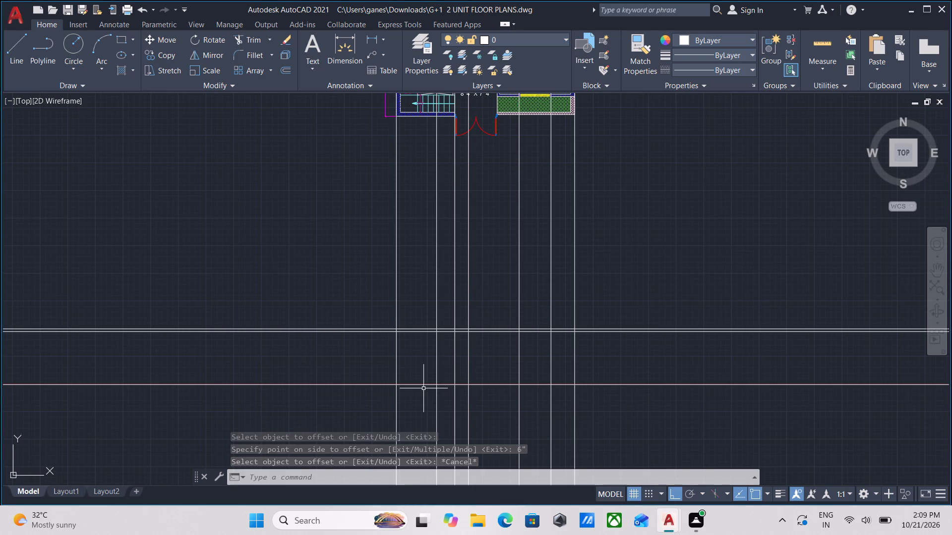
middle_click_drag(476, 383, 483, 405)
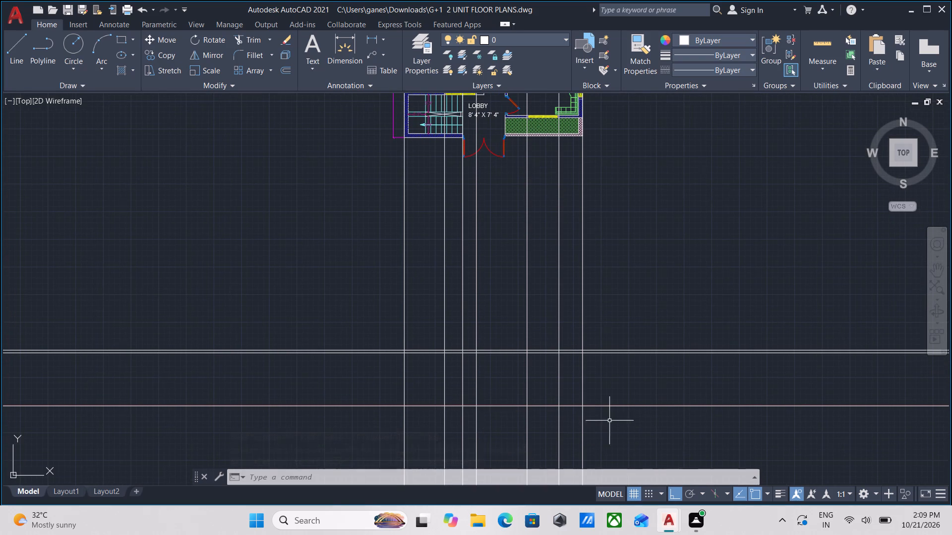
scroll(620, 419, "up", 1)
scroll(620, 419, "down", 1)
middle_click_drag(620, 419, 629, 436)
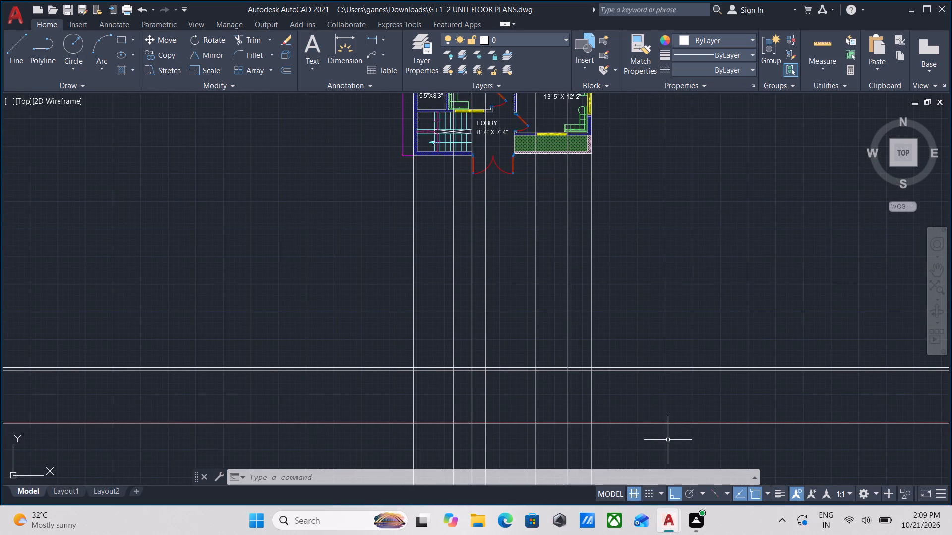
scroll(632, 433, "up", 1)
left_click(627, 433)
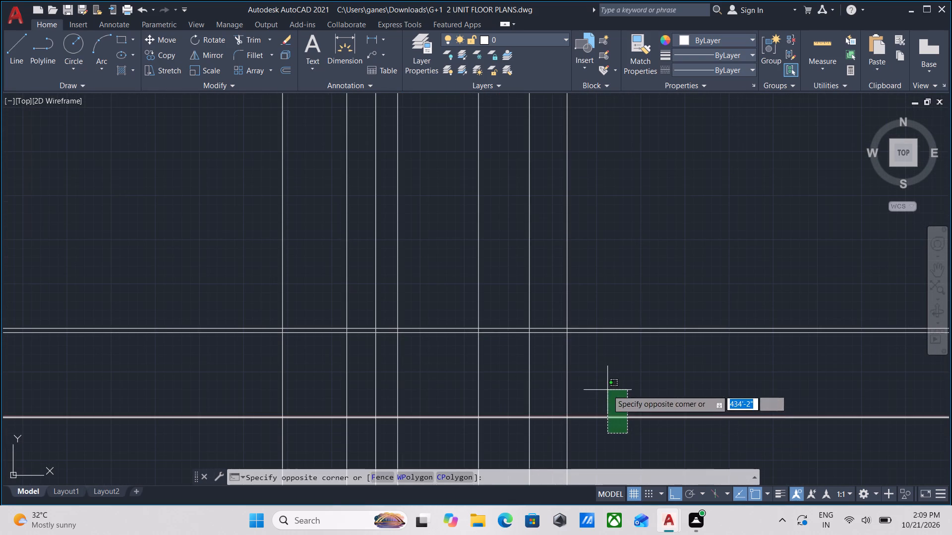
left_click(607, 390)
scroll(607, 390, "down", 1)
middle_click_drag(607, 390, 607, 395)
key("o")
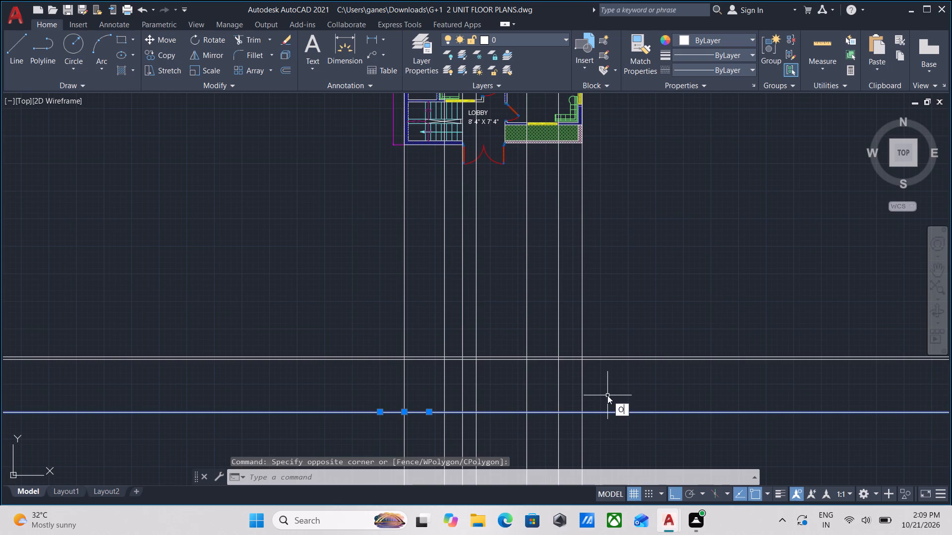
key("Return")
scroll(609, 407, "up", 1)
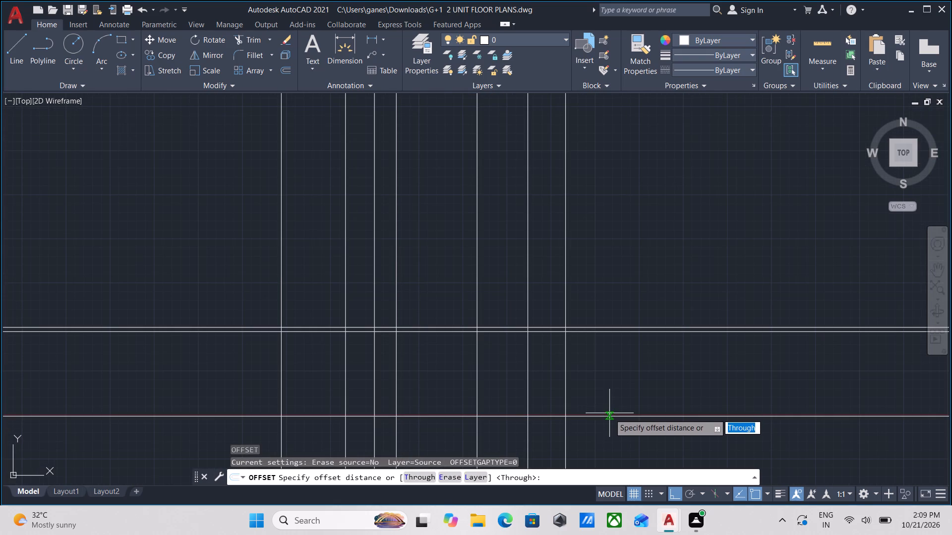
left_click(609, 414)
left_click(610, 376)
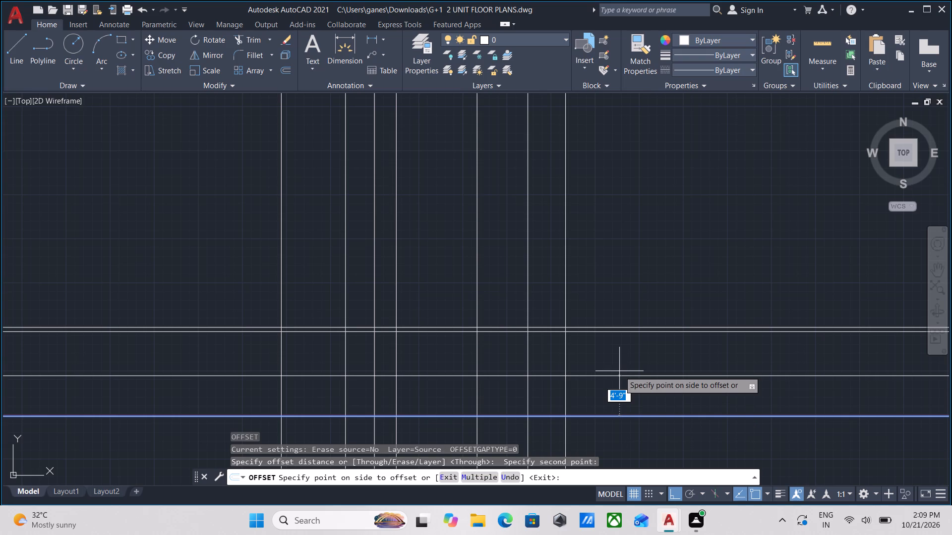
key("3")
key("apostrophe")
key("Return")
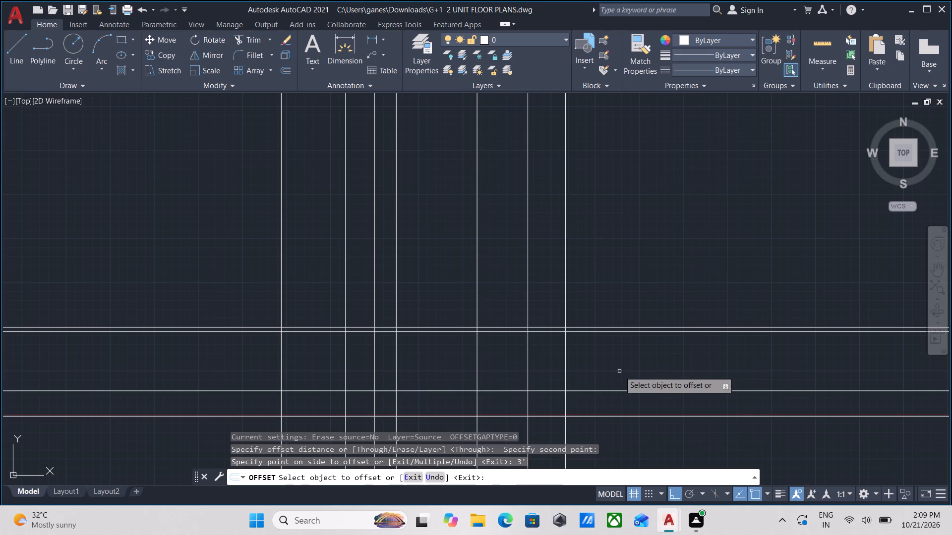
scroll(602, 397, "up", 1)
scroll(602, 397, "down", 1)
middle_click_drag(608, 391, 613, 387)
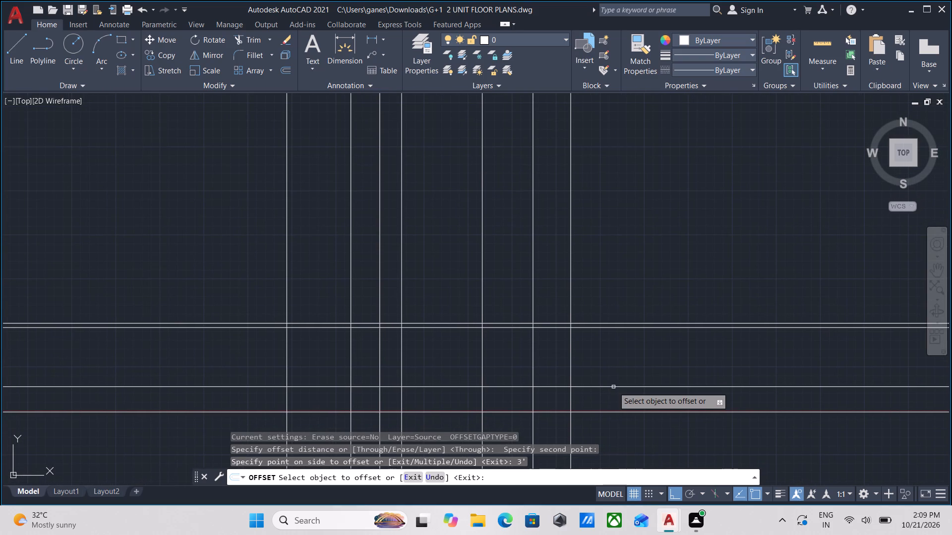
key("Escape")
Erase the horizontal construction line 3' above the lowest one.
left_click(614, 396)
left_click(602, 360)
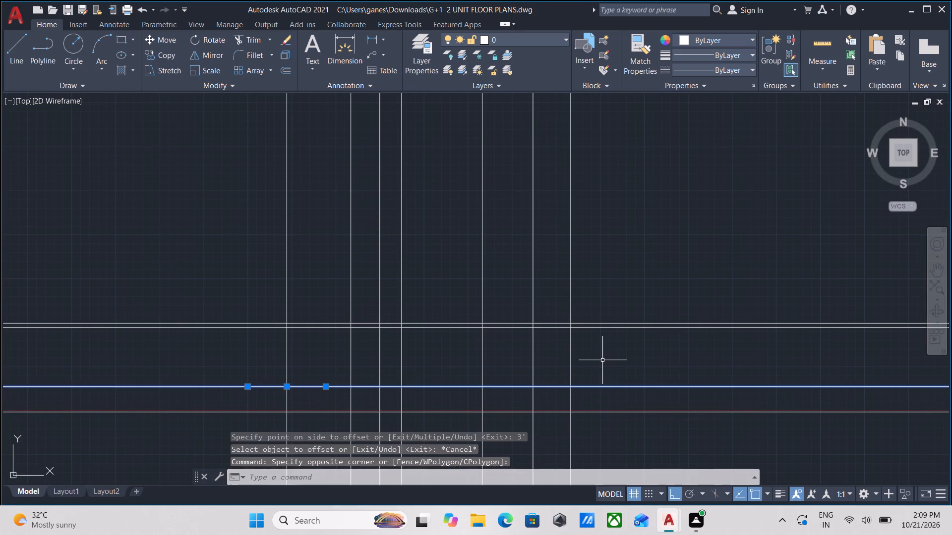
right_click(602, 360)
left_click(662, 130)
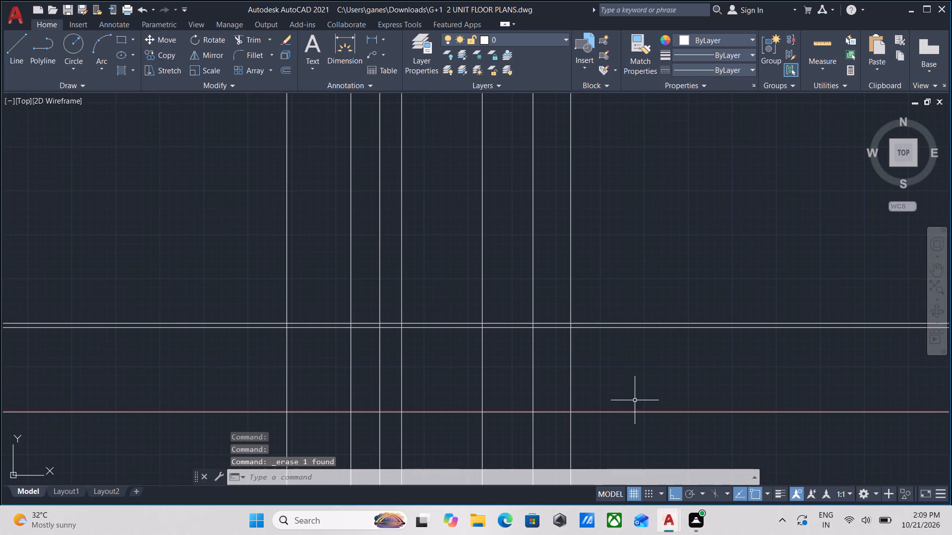
Offset the lowest horizontal construction line 4' upward and end the offset.
left_click(637, 438)
left_click(606, 375)
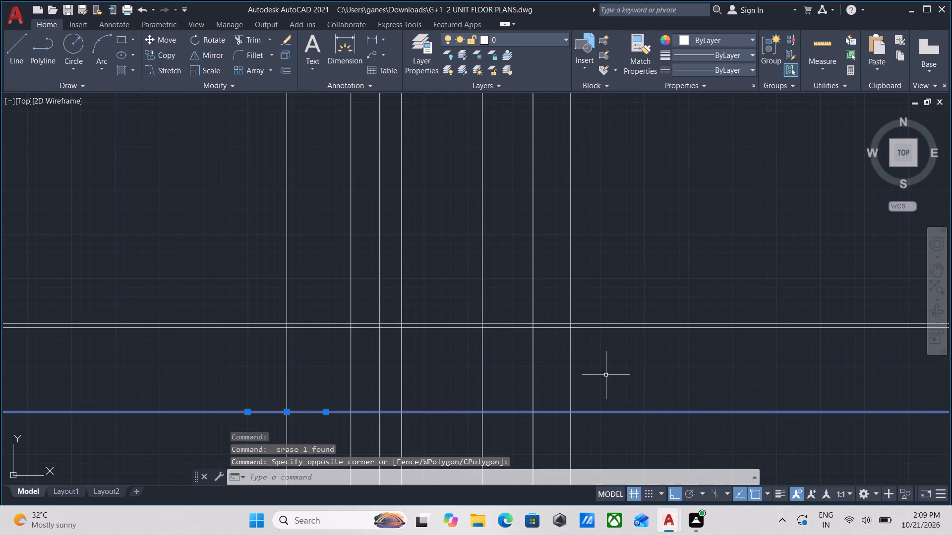
key("o")
key("Return")
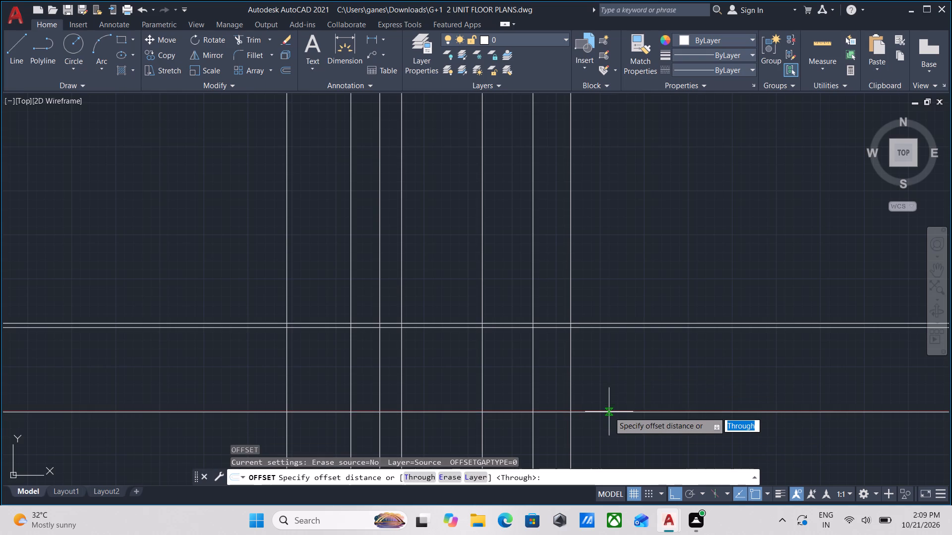
left_click(609, 412)
left_click(610, 379)
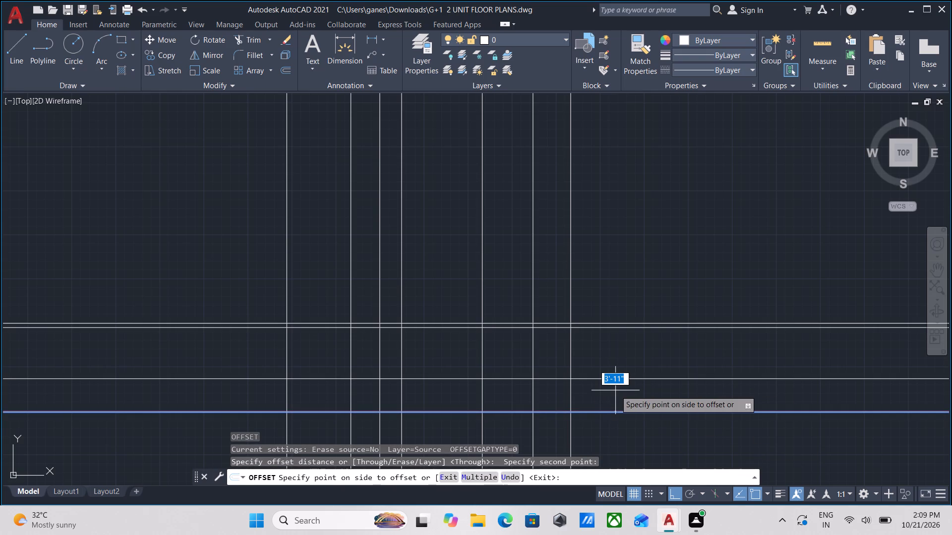
type("4'")
key("Return")
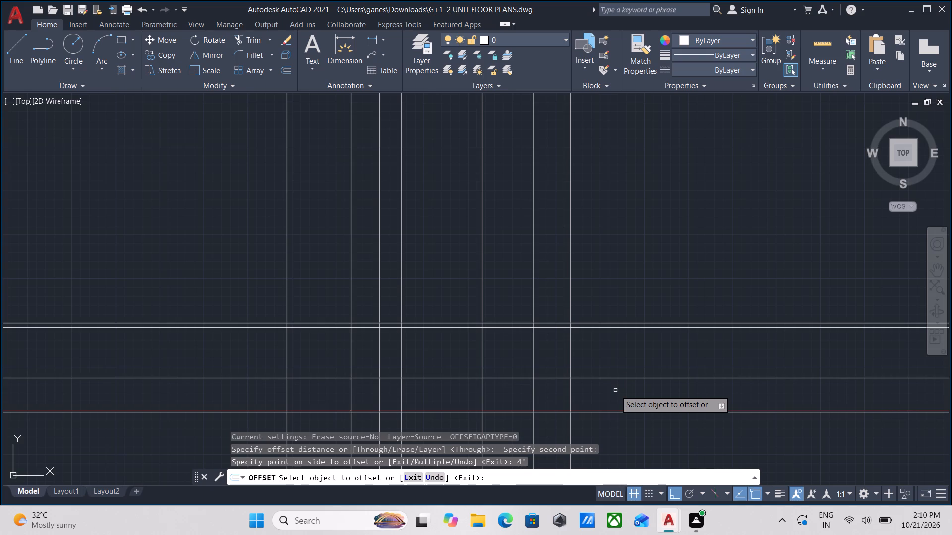
scroll(618, 392, "down", 1)
middle_click_drag(617, 397, 626, 382)
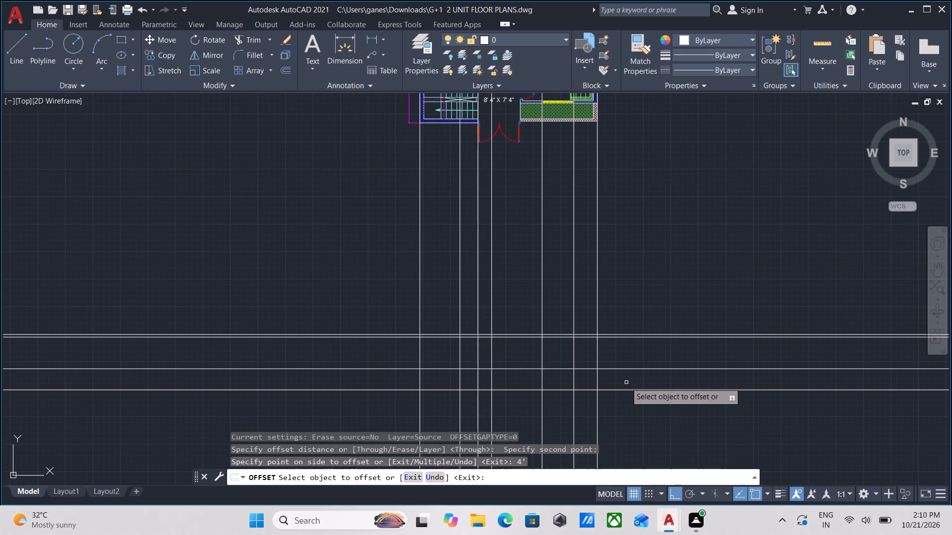
scroll(616, 400, "up", 2)
scroll(583, 377, "down", 1)
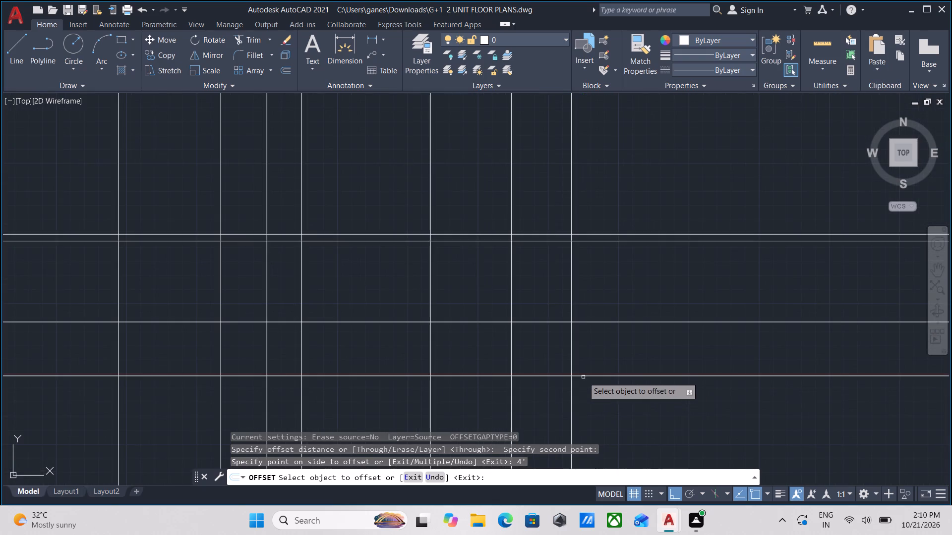
middle_click_drag(583, 377, 657, 445)
scroll(542, 348, "down", 1)
middle_click_drag(518, 307, 513, 336)
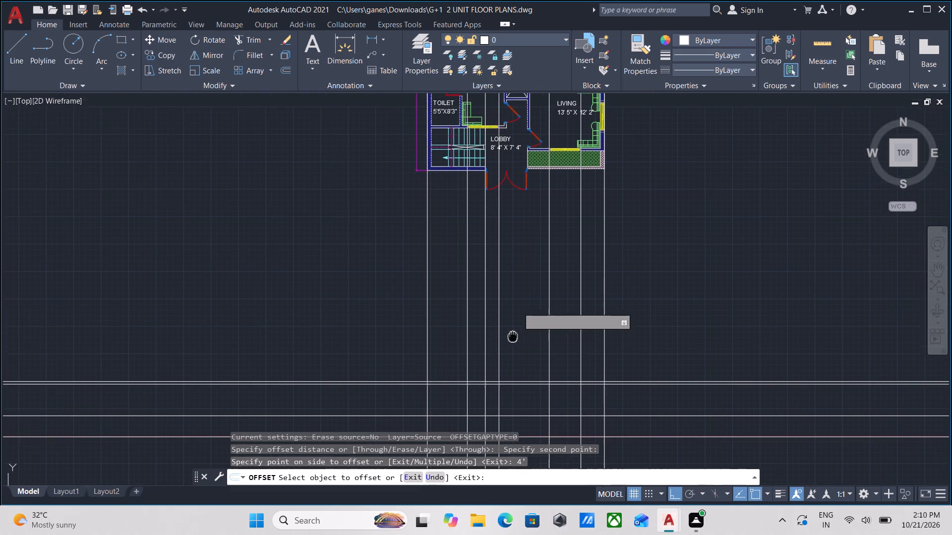
middle_click_drag(513, 336, 513, 324)
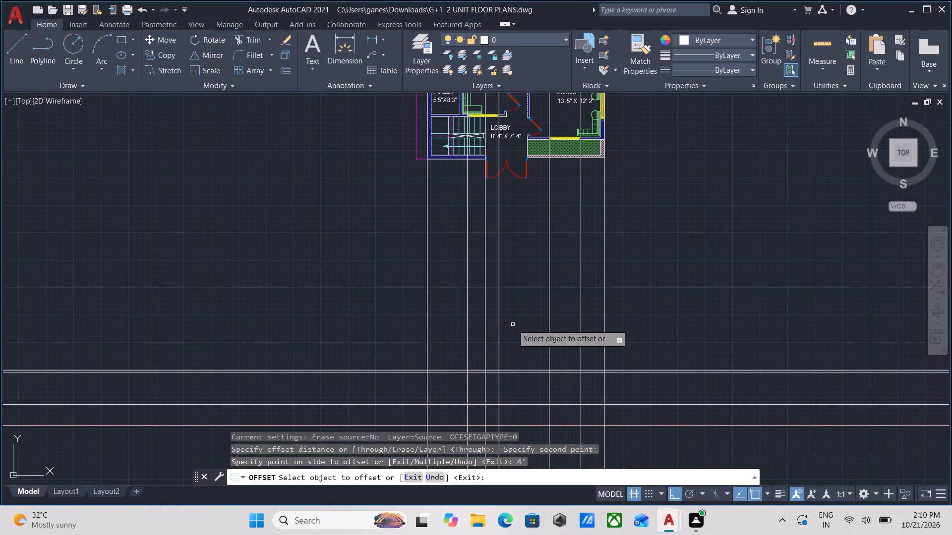
key("Escape")
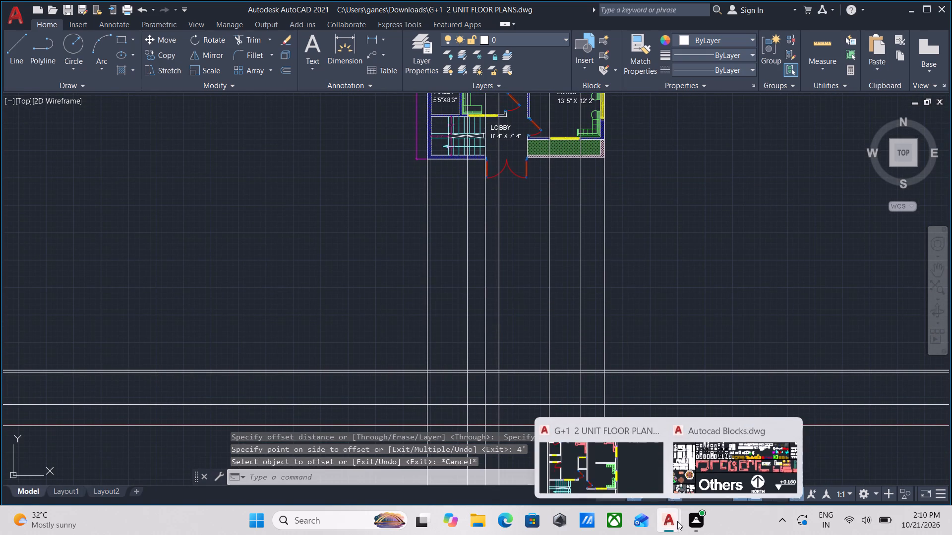
Switch to the Autocad Blocks.dwg drawing and look through its furniture and decor blocks for elevation items.
left_click(695, 464)
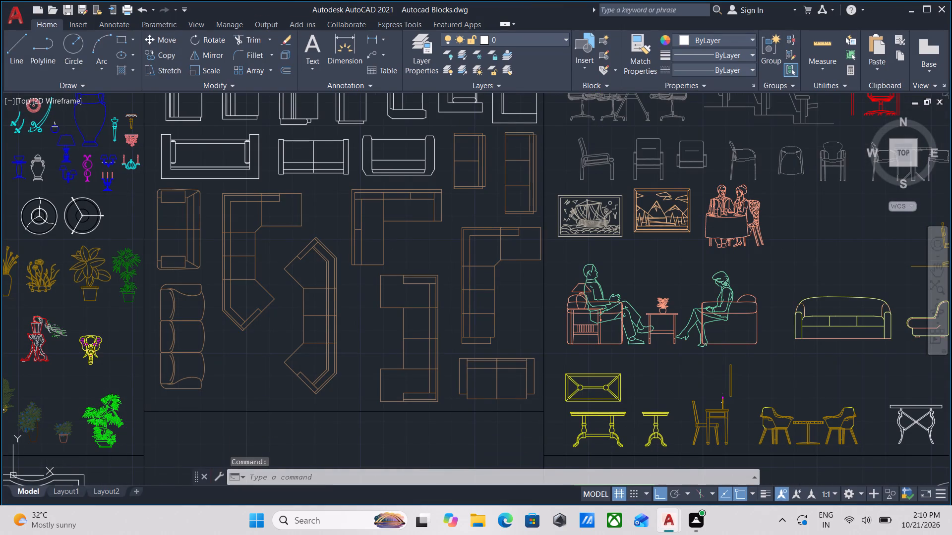
scroll(560, 362, "down", 1)
scroll(453, 334, "down", 1)
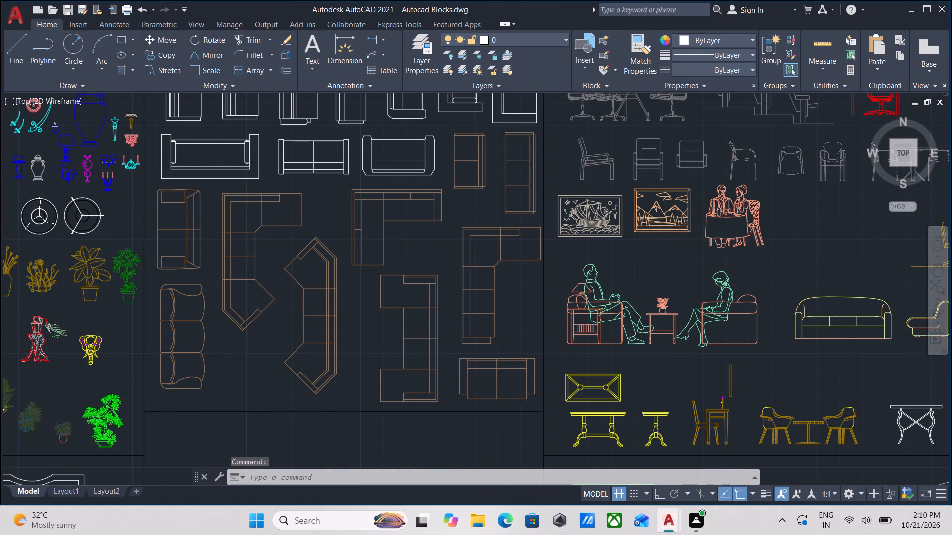
scroll(217, 357, "up", 3)
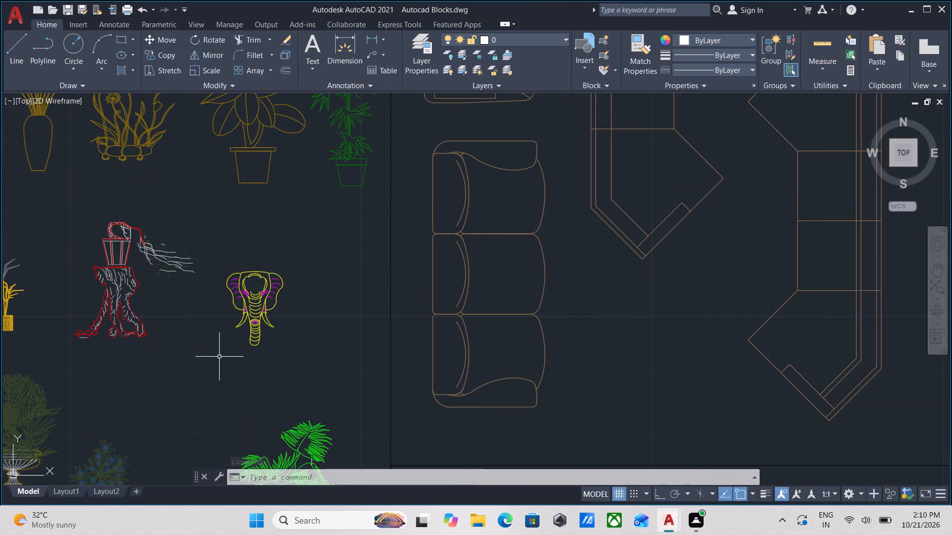
scroll(219, 357, "down", 2)
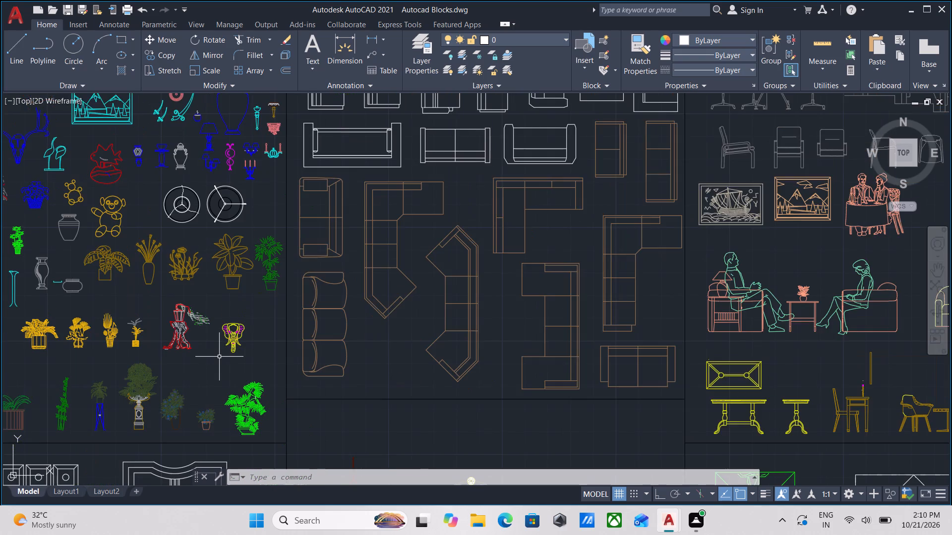
scroll(219, 358, "down", 2)
scroll(490, 376, "up", 1)
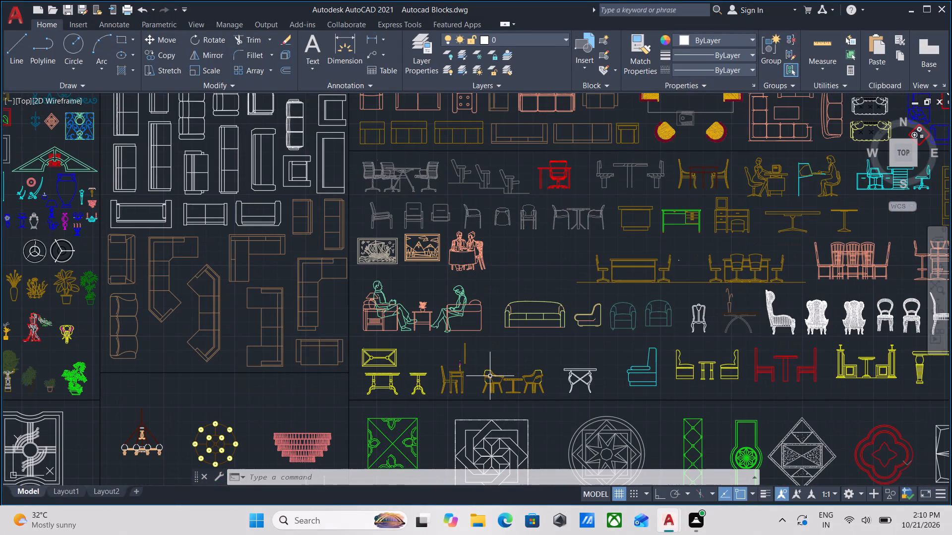
scroll(490, 376, "down", 2)
middle_click_drag(490, 376, 517, 431)
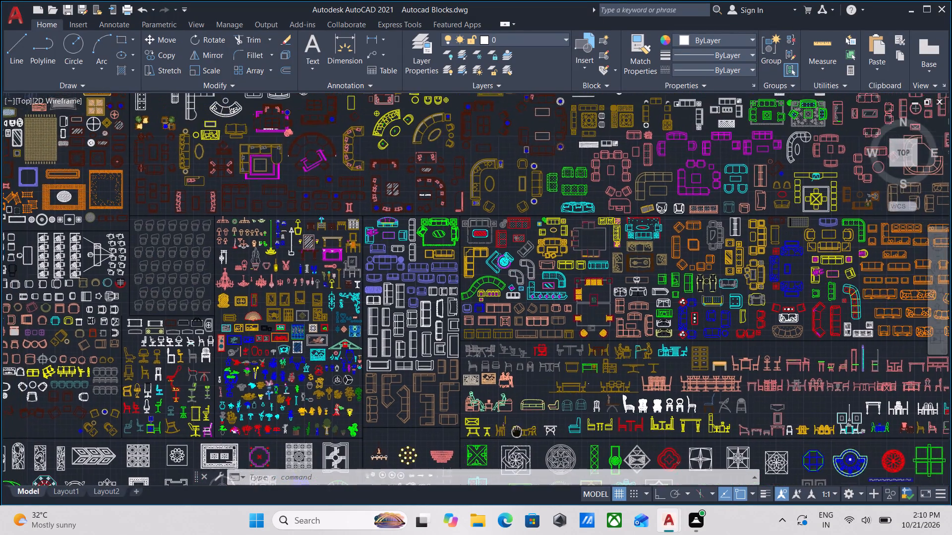
scroll(568, 375, "down", 1)
middle_click_drag(568, 375, 589, 432)
middle_click_drag(583, 370, 587, 416)
middle_click_drag(590, 369, 589, 424)
middle_click_drag(574, 353, 576, 442)
middle_click_drag(519, 234, 519, 270)
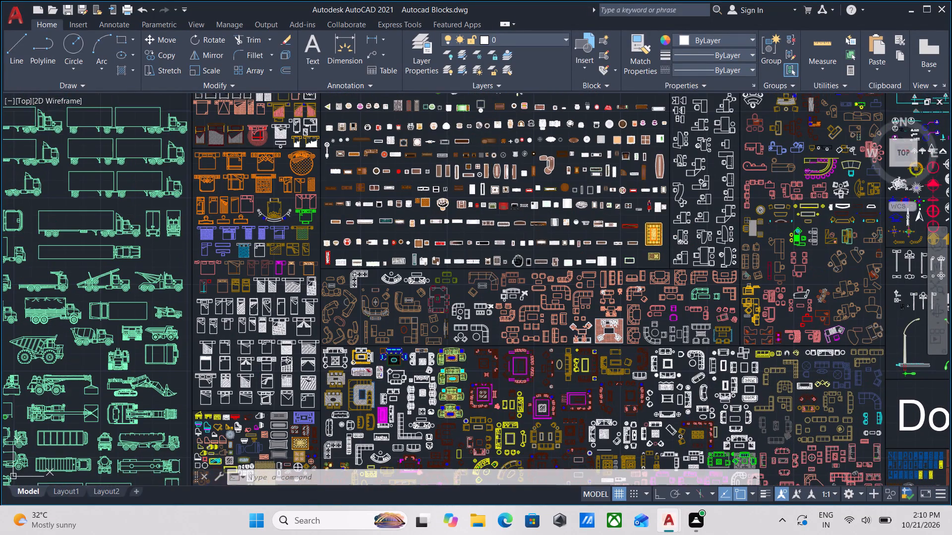
middle_click_drag(519, 270, 536, 243)
scroll(536, 261, "down", 2)
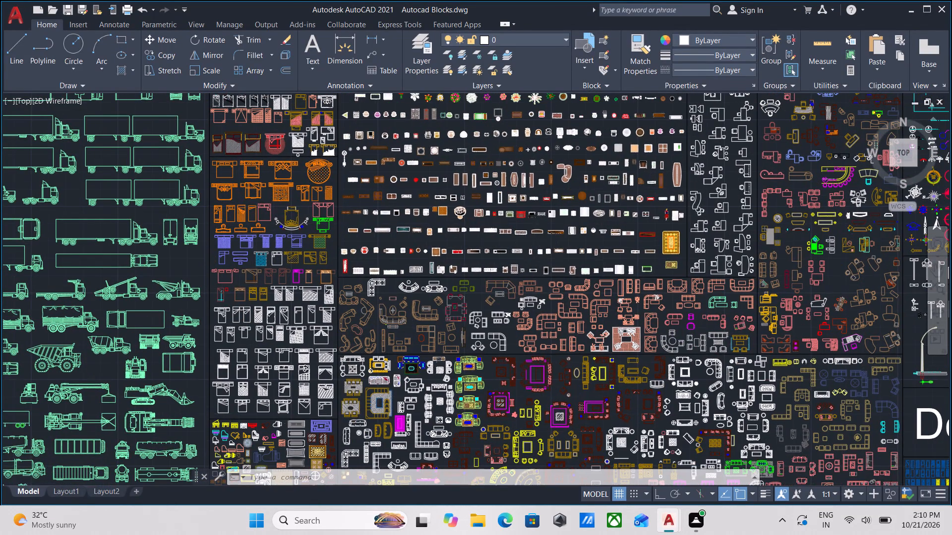
scroll(653, 467, "up", 3)
scroll(608, 402, "up", 3)
scroll(608, 402, "down", 3)
scroll(565, 399, "down", 2)
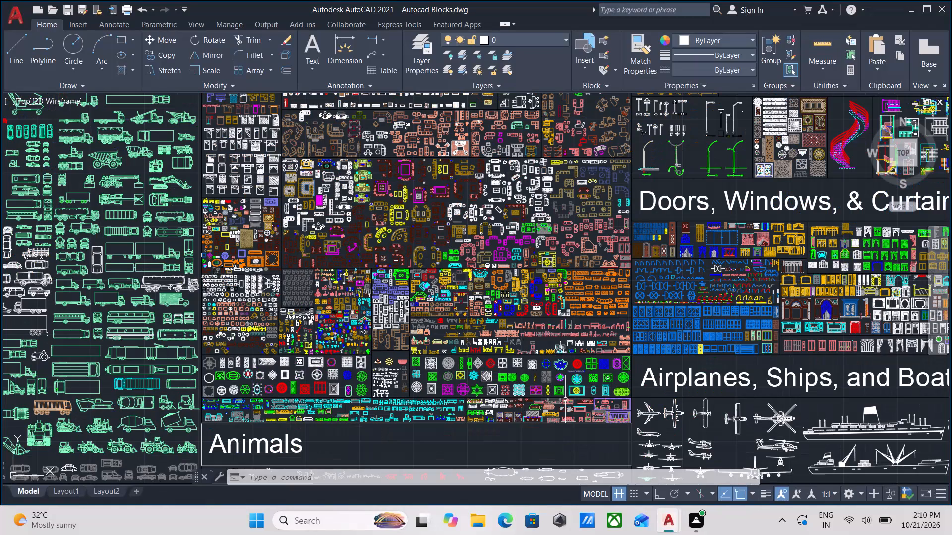
Survey the library's Airplanes, Ships, and Boats, Animals, and Doors, Windows, & Curtains sections for usable elevation blocks.
middle_click_drag(565, 399, 496, 391)
scroll(733, 420, "up", 3)
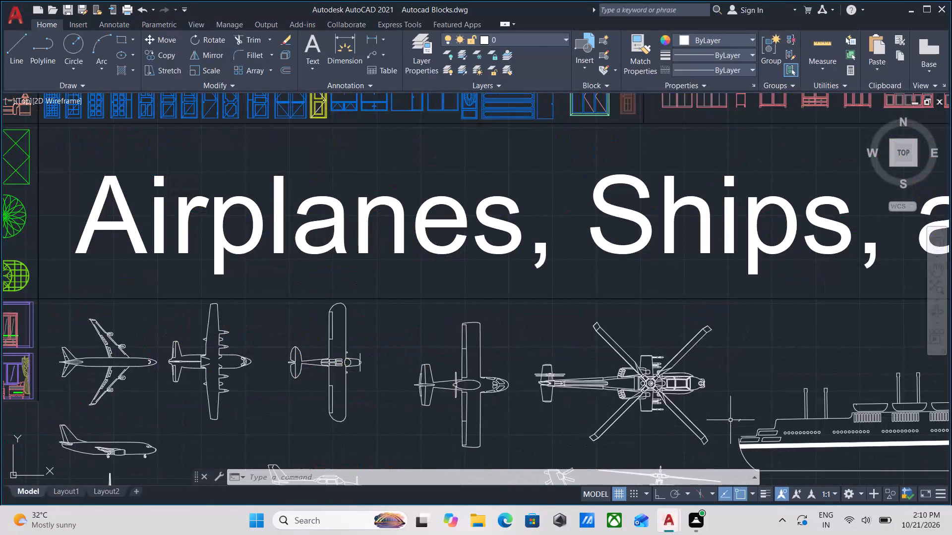
scroll(566, 368, "up", 3)
scroll(565, 368, "down", 2)
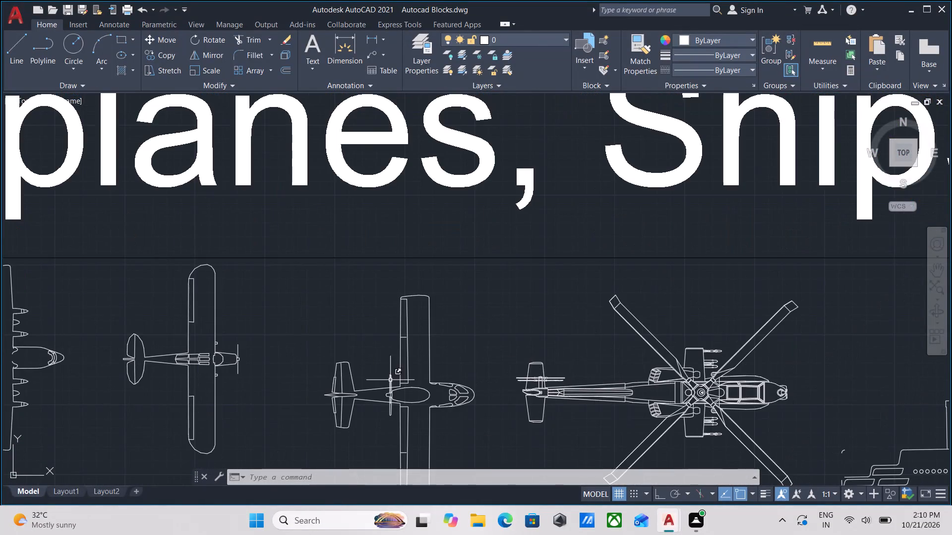
scroll(390, 380, "down", 1)
scroll(360, 379, "up", 1)
scroll(360, 379, "down", 4)
middle_click_drag(343, 380, 419, 423)
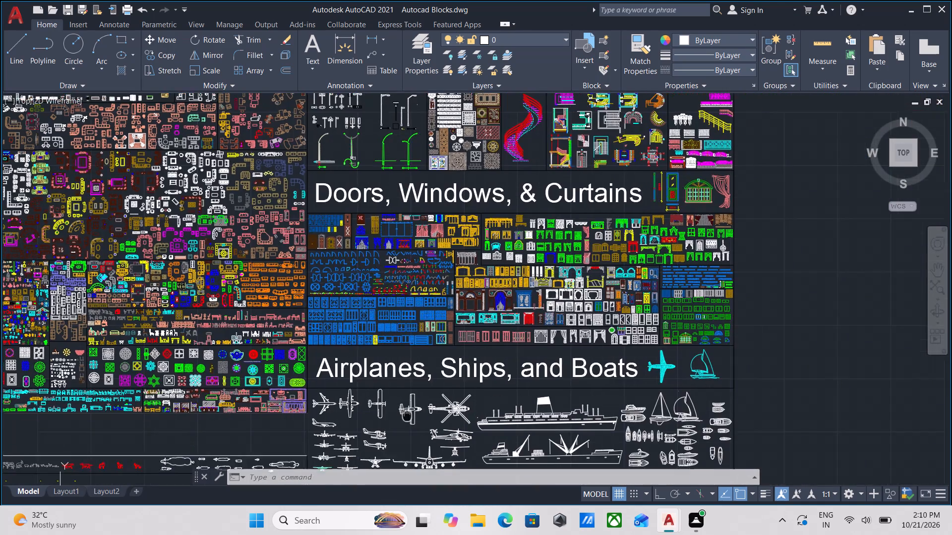
middle_click_drag(419, 423, 425, 428)
middle_click_drag(442, 332, 508, 427)
scroll(539, 296, "up", 2)
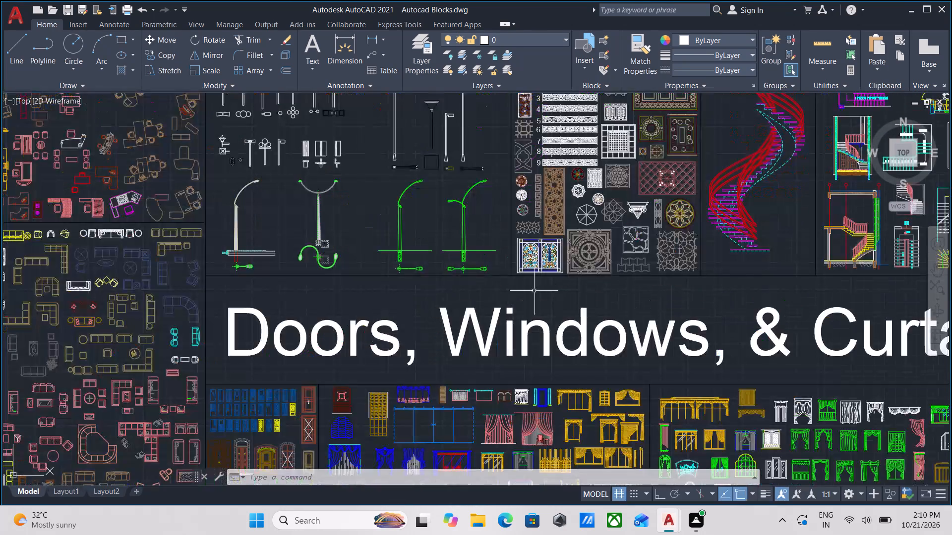
scroll(448, 305, "down", 1)
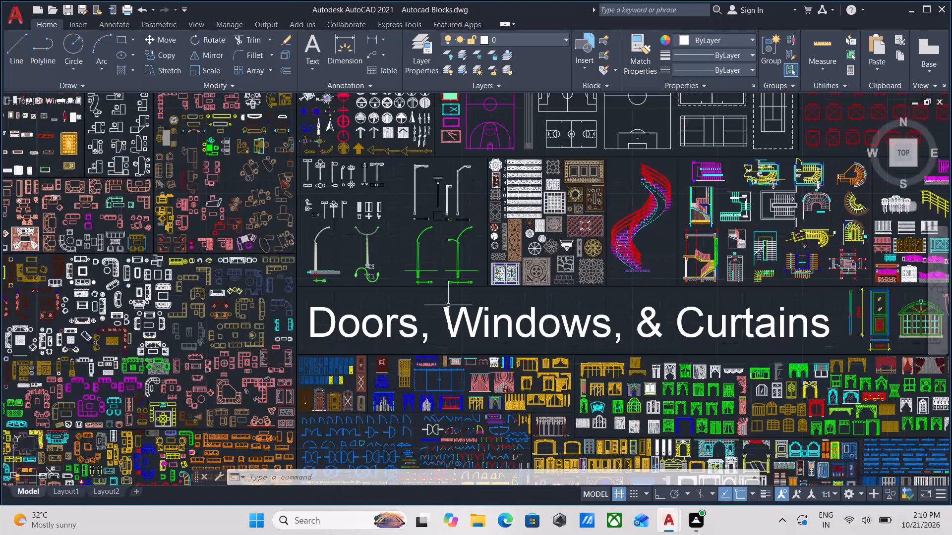
scroll(445, 305, "down", 2)
middle_click_drag(428, 332, 502, 226)
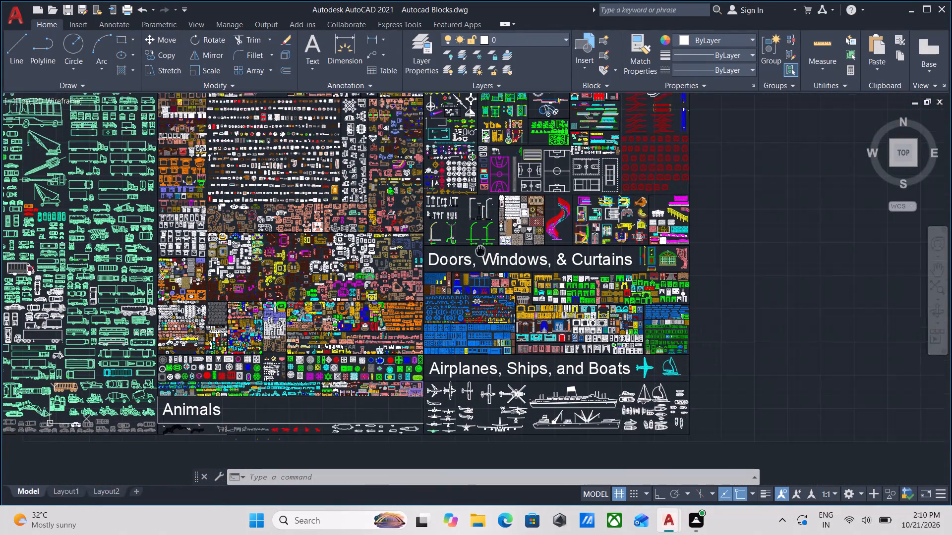
middle_click_drag(502, 226, 510, 221)
scroll(357, 402, "up", 2)
middle_click_drag(416, 288, 441, 359)
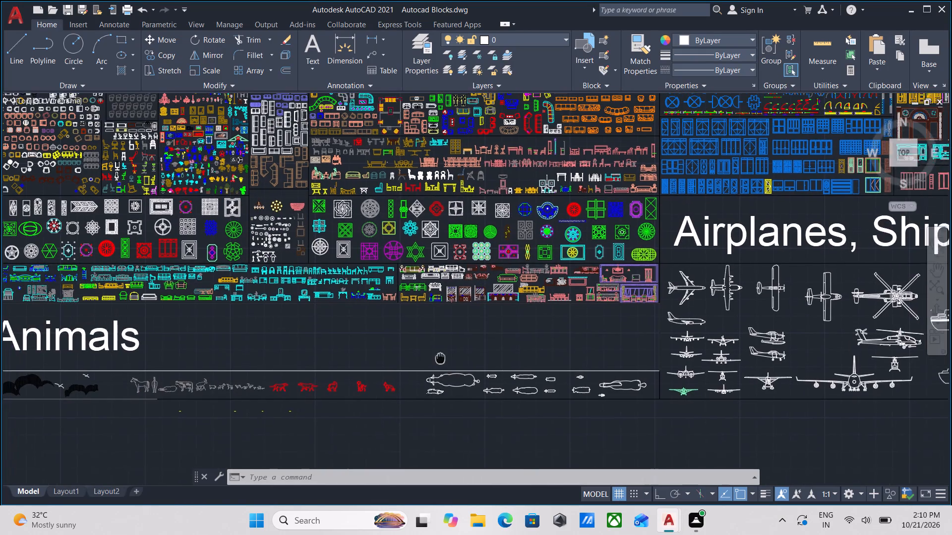
scroll(548, 333, "up", 2)
scroll(487, 333, "down", 3)
middle_click_drag(487, 333, 527, 436)
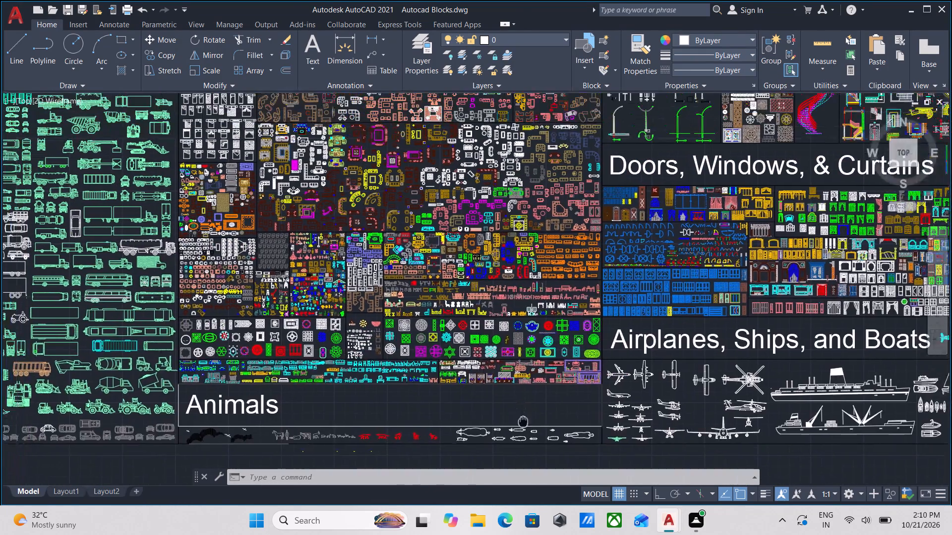
middle_click_drag(527, 436, 530, 448)
scroll(584, 321, "down", 1)
middle_click_drag(728, 328, 706, 356)
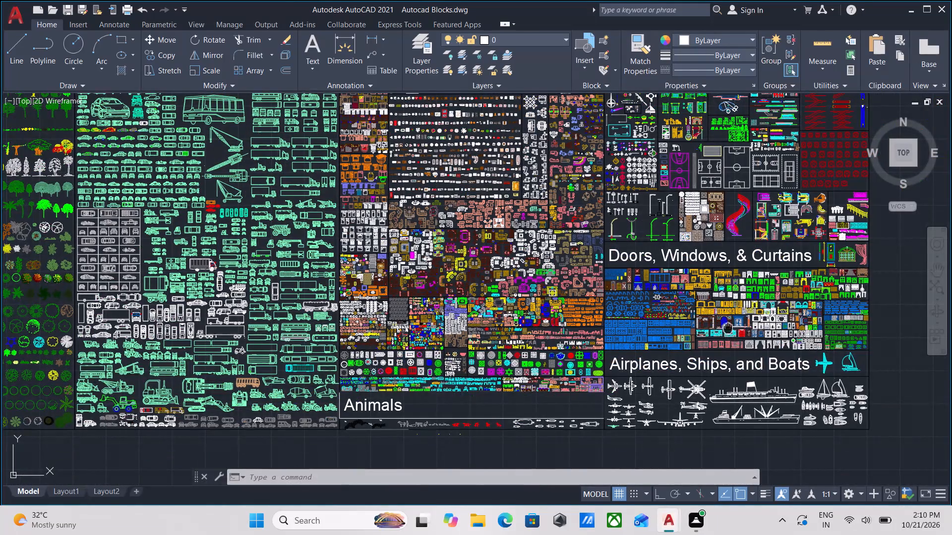
middle_click_drag(706, 356, 681, 403)
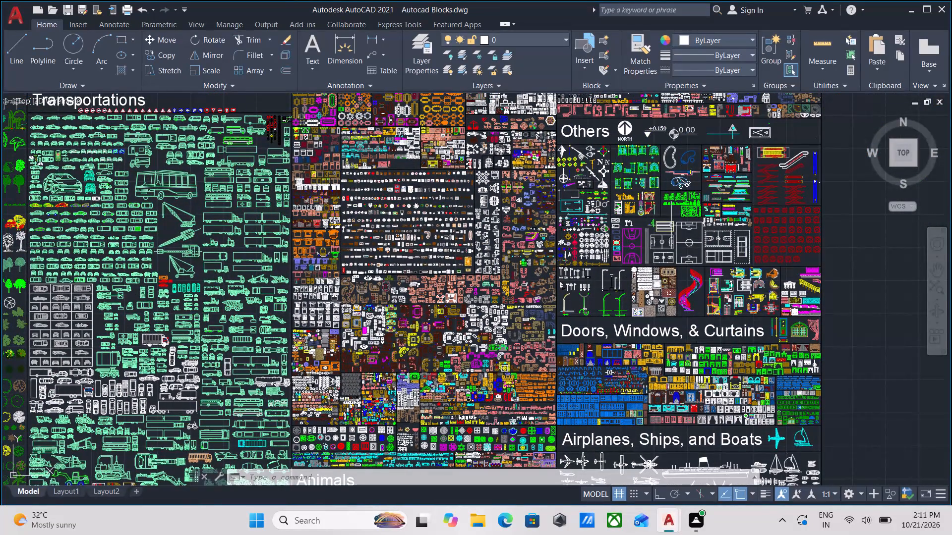
Examine the Others section of the block library, focusing on the railing and balustrade elevation blocks.
scroll(664, 214, "up", 3)
middle_click_drag(618, 201, 634, 372)
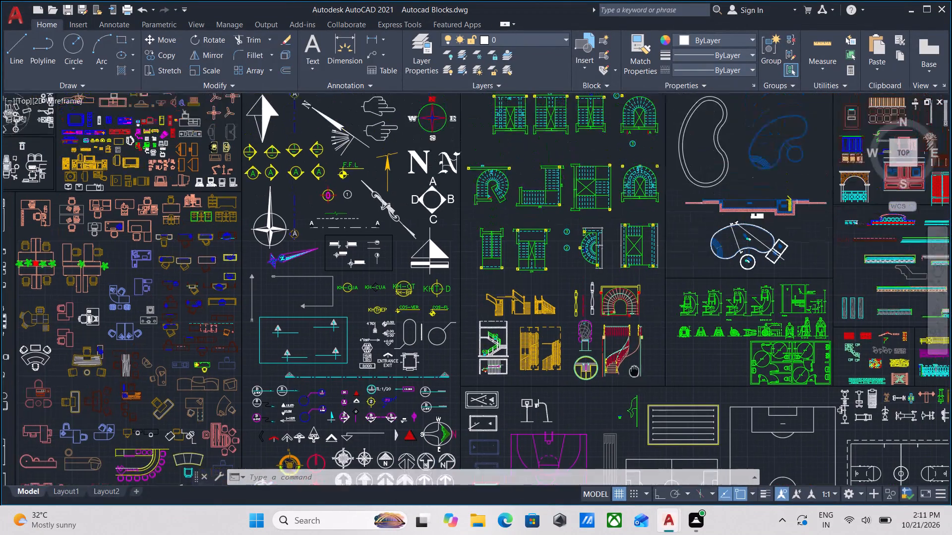
middle_click_drag(401, 251, 428, 371)
scroll(401, 251, "down", 1)
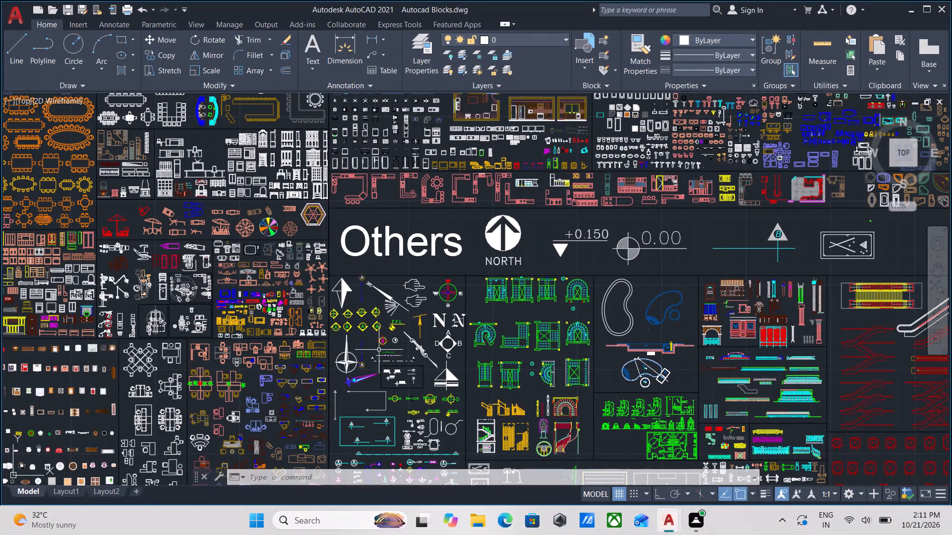
middle_click_drag(547, 397, 551, 275)
scroll(716, 343, "up", 1)
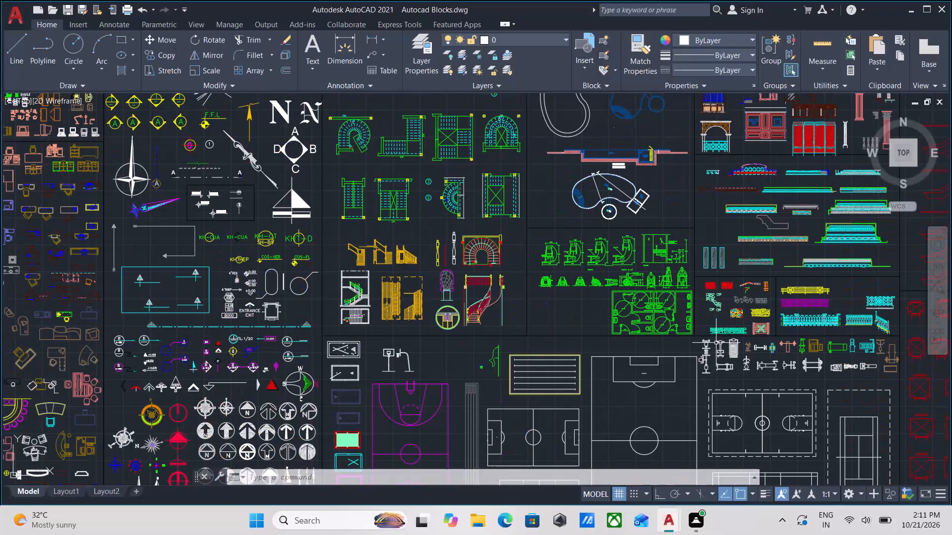
scroll(716, 343, "up", 1)
middle_click_drag(778, 338, 758, 340)
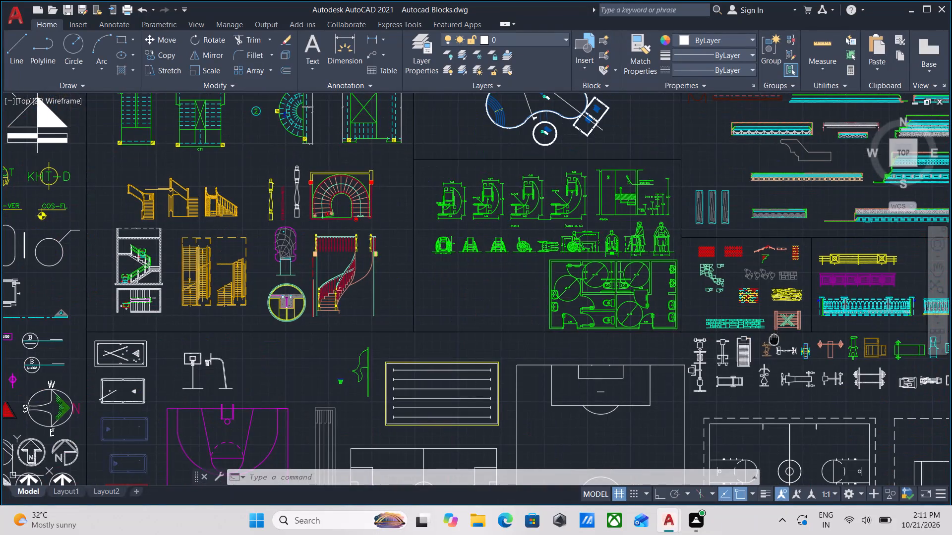
middle_click_drag(758, 340, 618, 341)
scroll(618, 341, "up", 1)
scroll(802, 304, "up", 1)
middle_click_drag(800, 304, 420, 321)
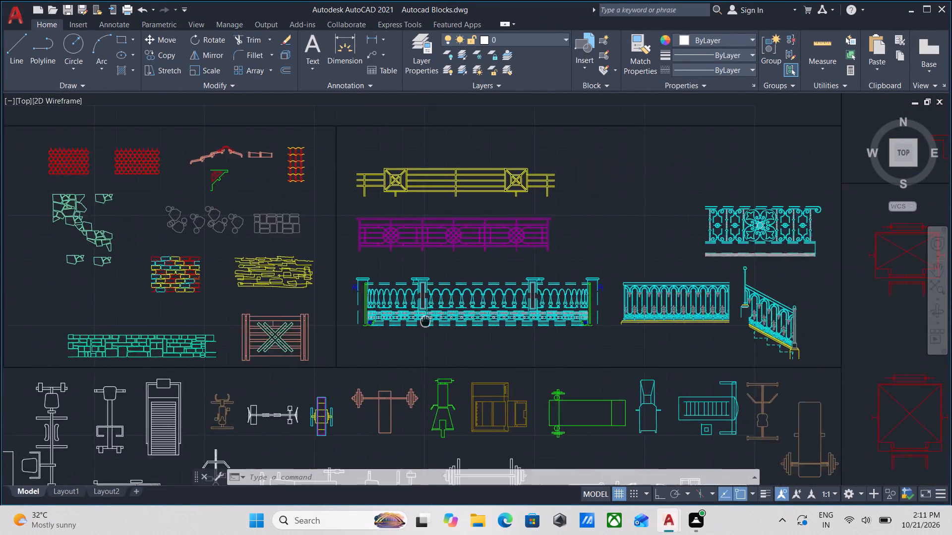
scroll(563, 328, "up", 2)
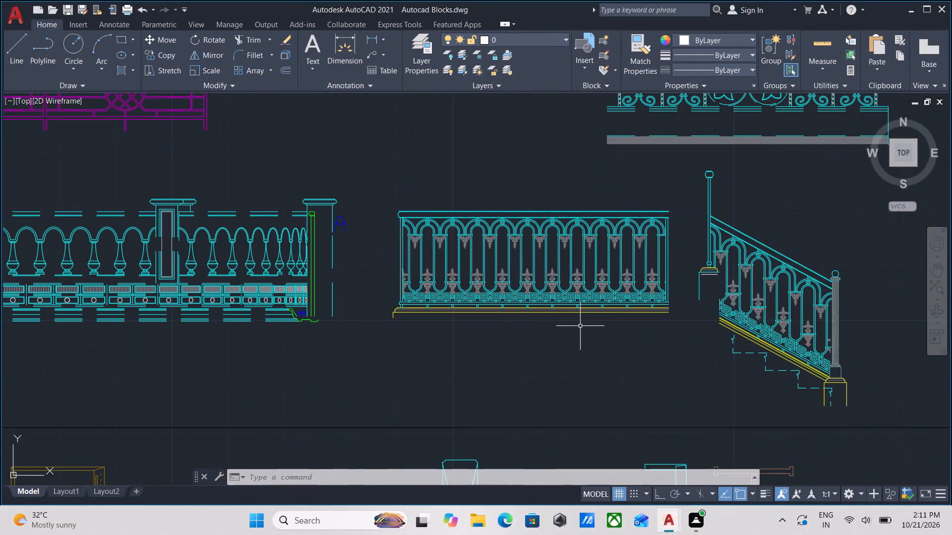
scroll(580, 326, "down", 2)
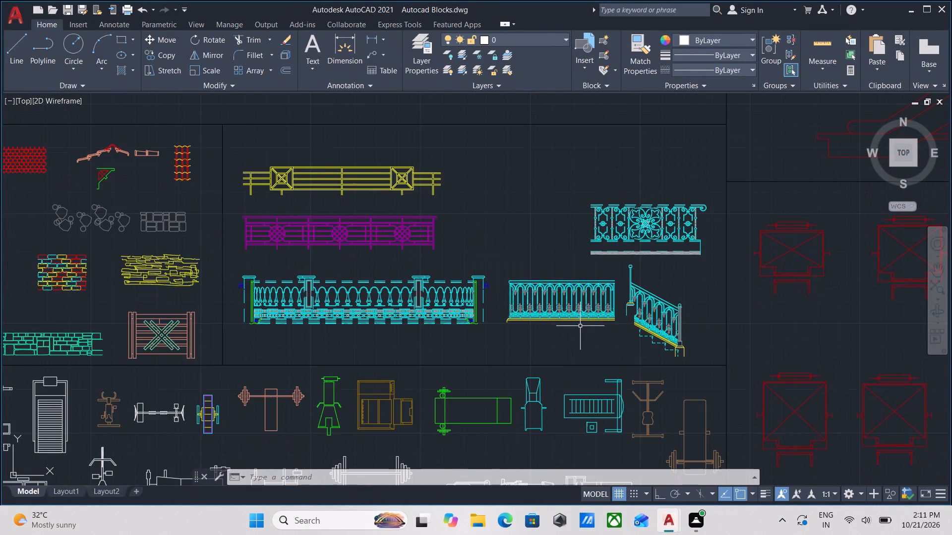
scroll(538, 328, "down", 1)
middle_click_drag(538, 328, 539, 325)
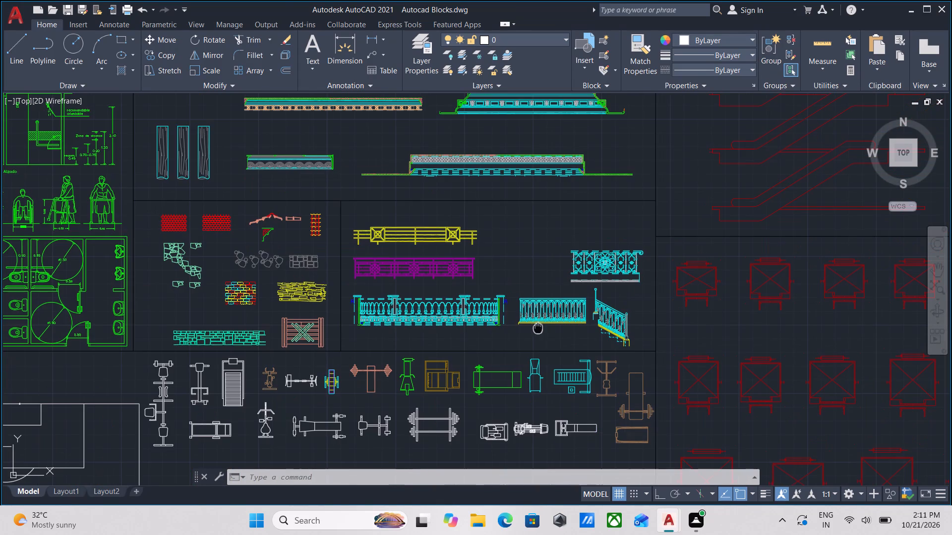
middle_click_drag(539, 325, 601, 250)
middle_click_drag(436, 359, 519, 226)
scroll(439, 326, "down", 1)
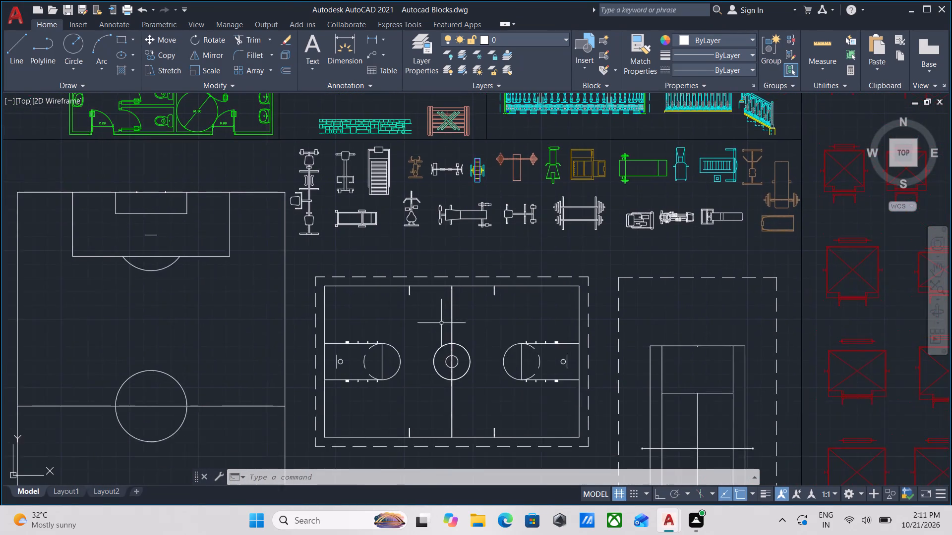
middle_click_drag(429, 335, 508, 225)
scroll(485, 259, "down", 2)
middle_click_drag(467, 285, 502, 241)
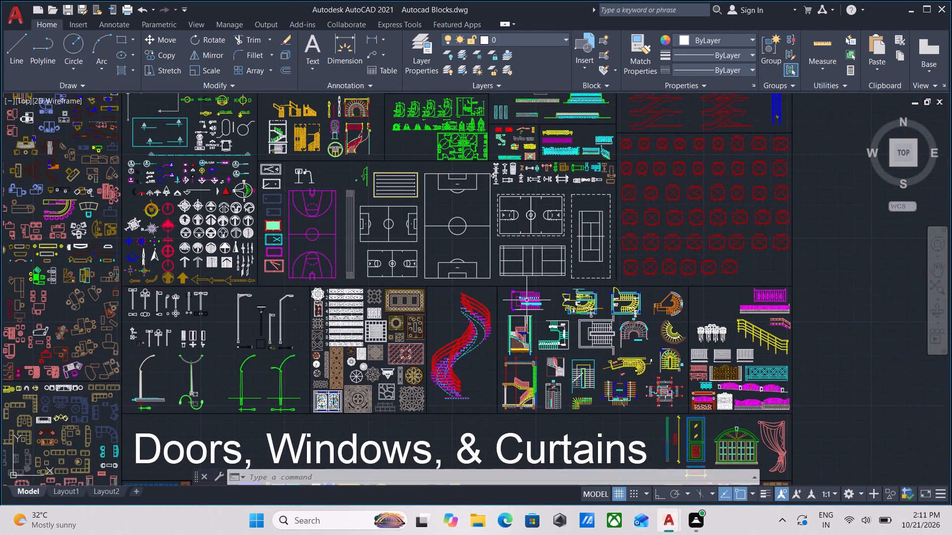
Survey the staircase and railing blocks, and the curtain and window elevations of the Doors, Windows, & Curtains section.
scroll(545, 367, "up", 2)
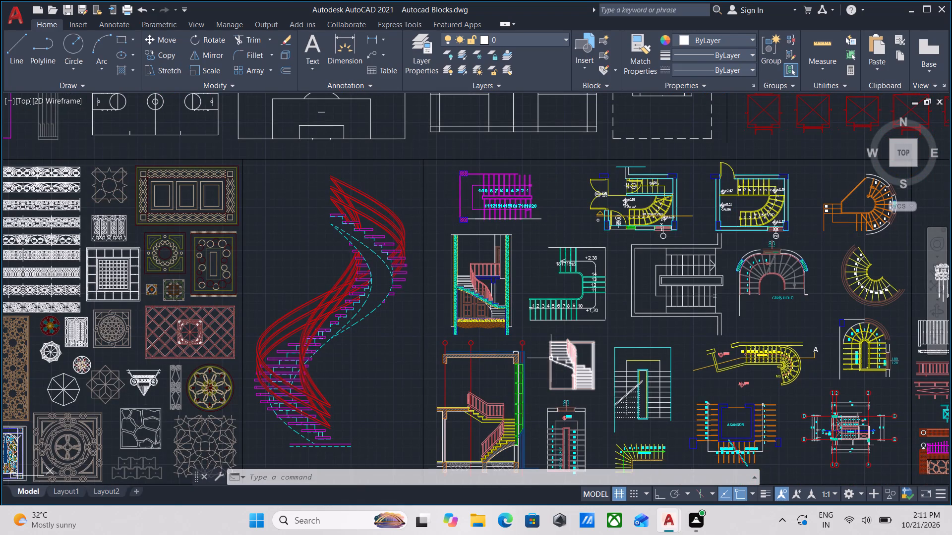
scroll(558, 363, "down", 1)
middle_click_drag(559, 365, 535, 303)
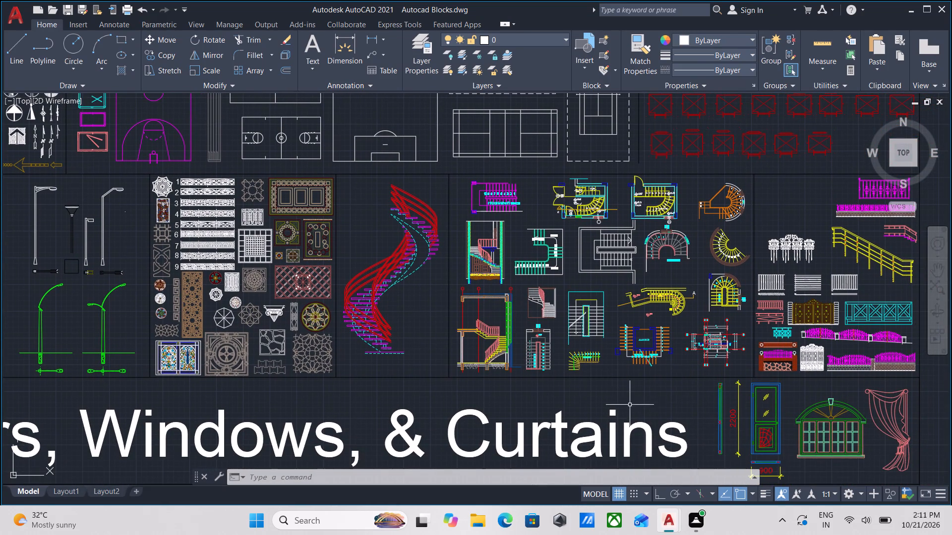
middle_click_drag(675, 421, 478, 333)
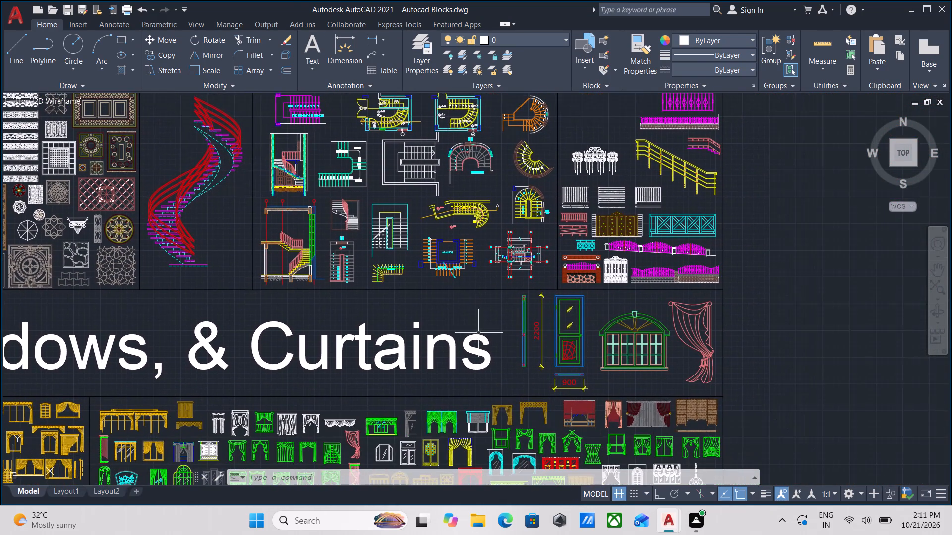
scroll(371, 367, "down", 1)
middle_click_drag(374, 359, 416, 300)
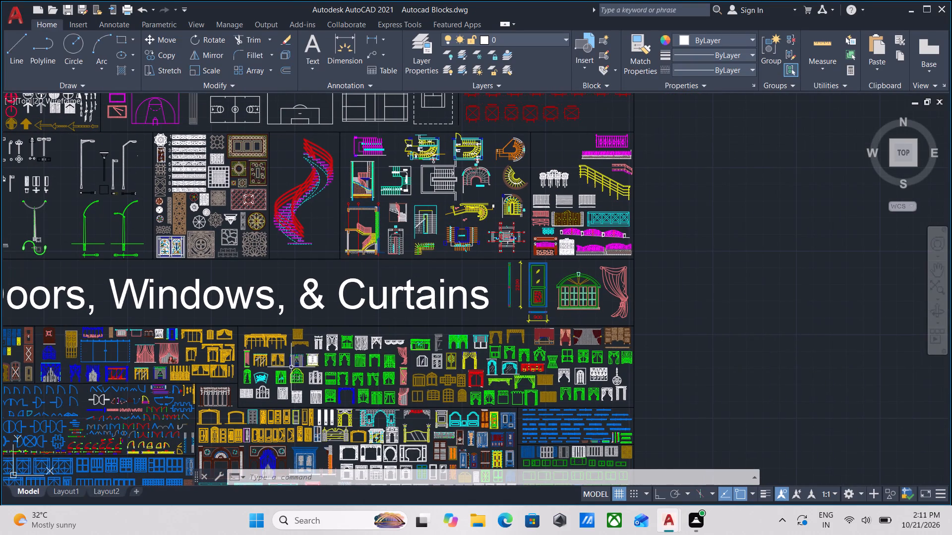
middle_click_drag(291, 367, 389, 338)
scroll(364, 352, "up", 3)
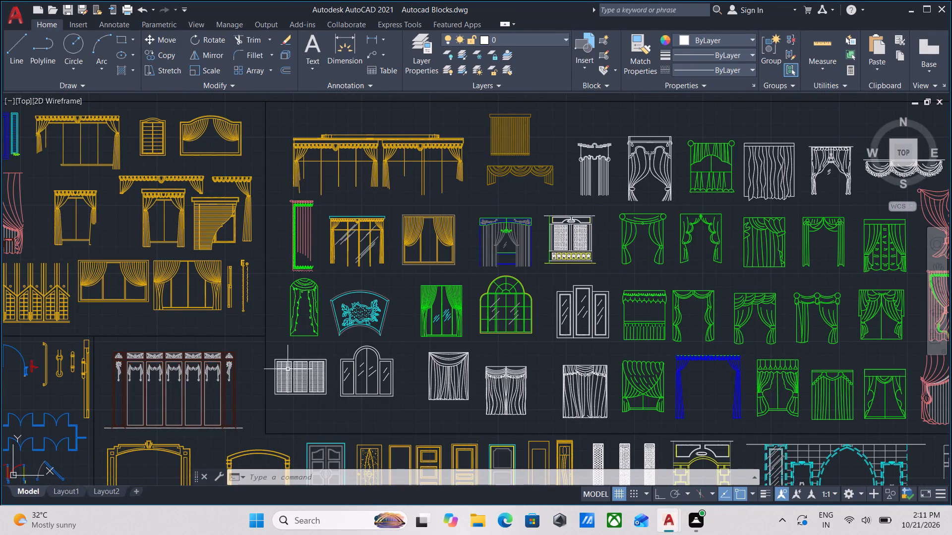
middle_click_drag(297, 363, 456, 340)
scroll(303, 347, "down", 2)
middle_click_drag(300, 346, 300, 346)
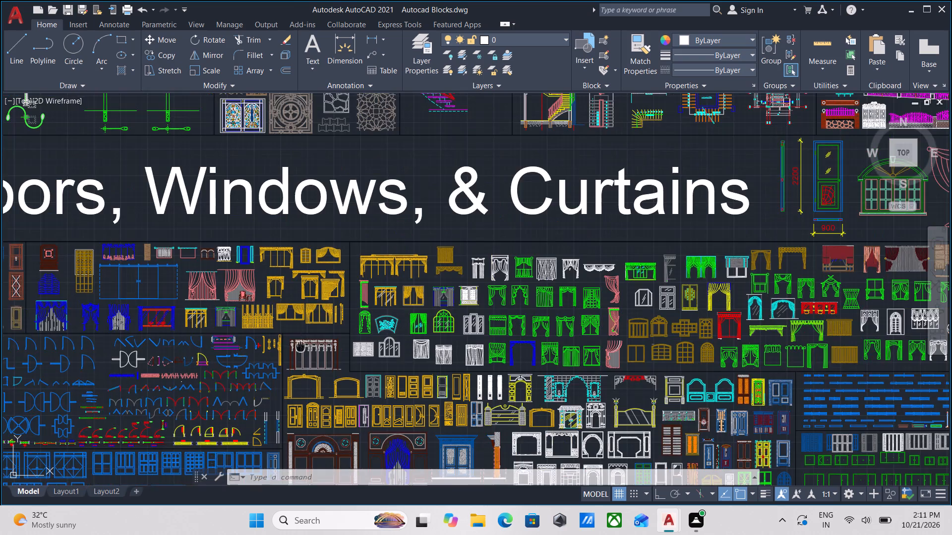
middle_click_drag(300, 346, 538, 309)
scroll(237, 271, "up", 1)
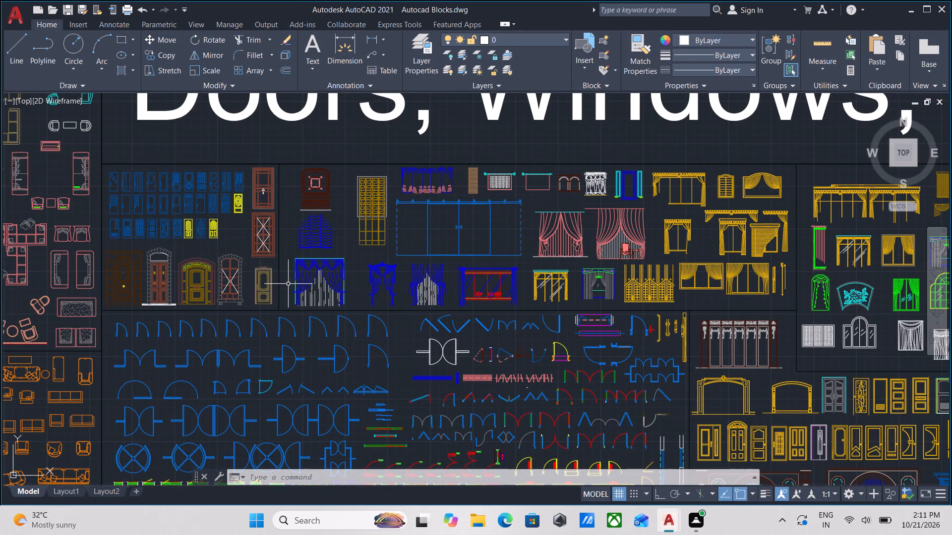
scroll(382, 276, "down", 1)
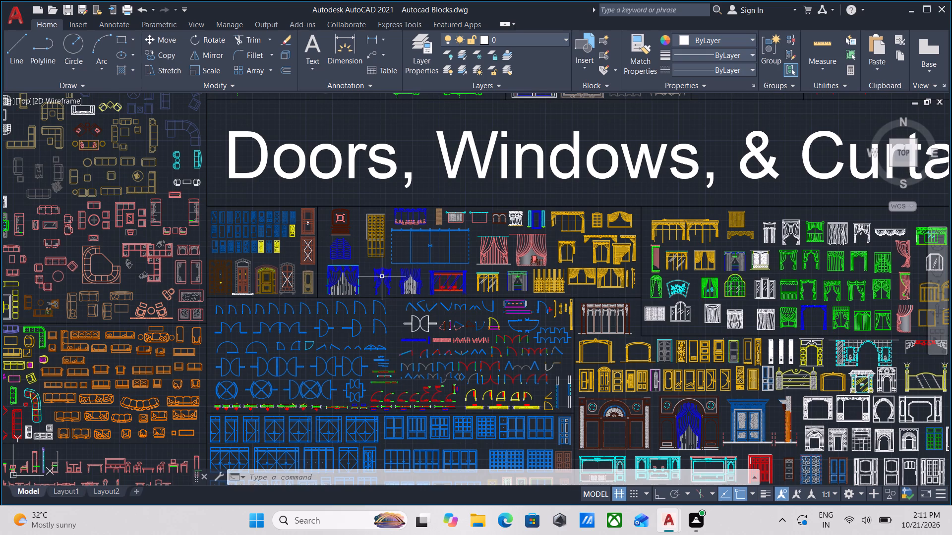
scroll(523, 262, "up", 1)
scroll(645, 258, "up", 2)
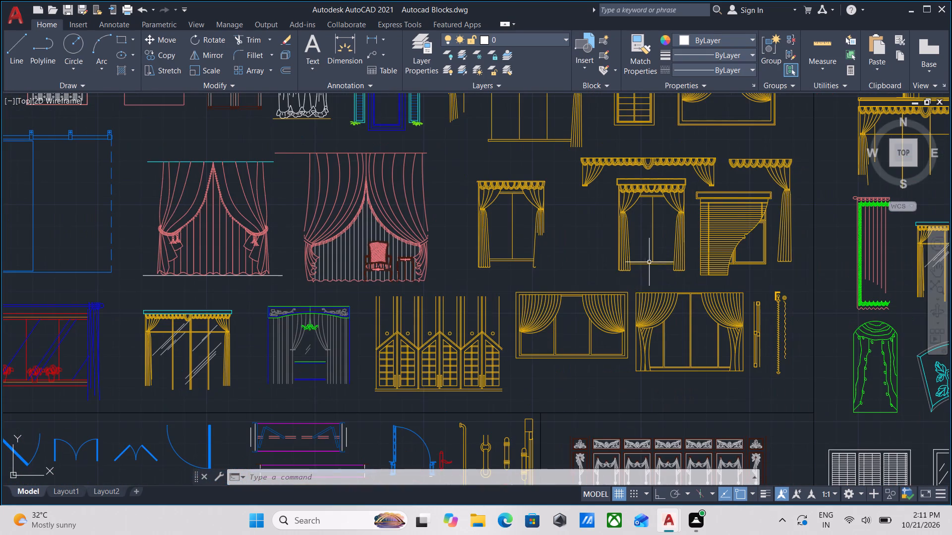
scroll(437, 321, "down", 2)
middle_click_drag(437, 321, 444, 360)
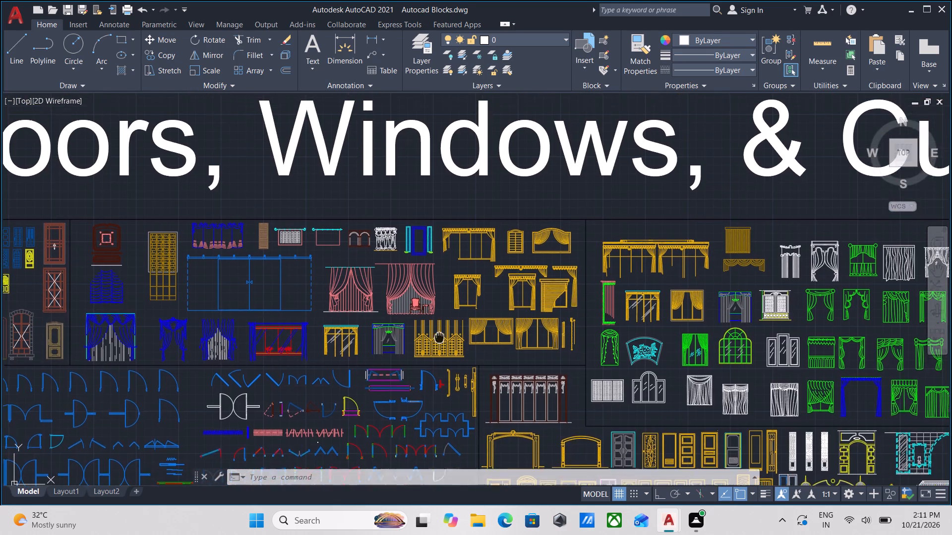
middle_click_drag(444, 360, 446, 370)
Examine the door elevations, door plan symbols and blue window blocks beneath the Doors, Windows, & Curtains heading.
middle_click_drag(116, 316, 485, 193)
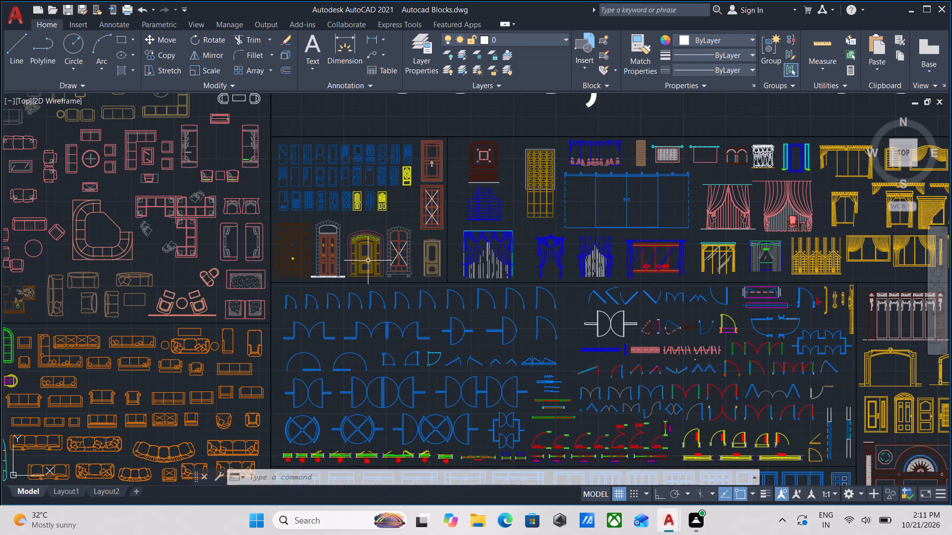
scroll(366, 263, "down", 1)
middle_click_drag(450, 353, 382, 159)
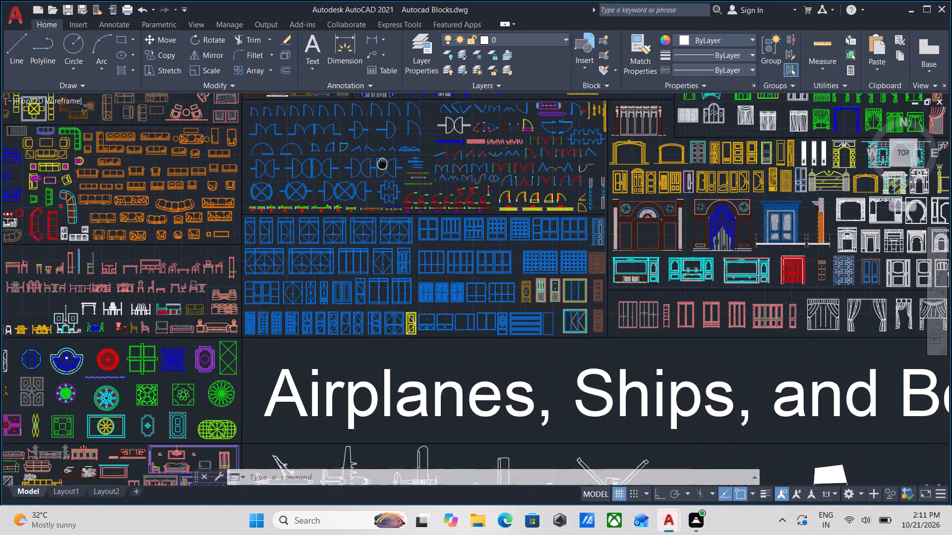
middle_click_drag(423, 282, 419, 297)
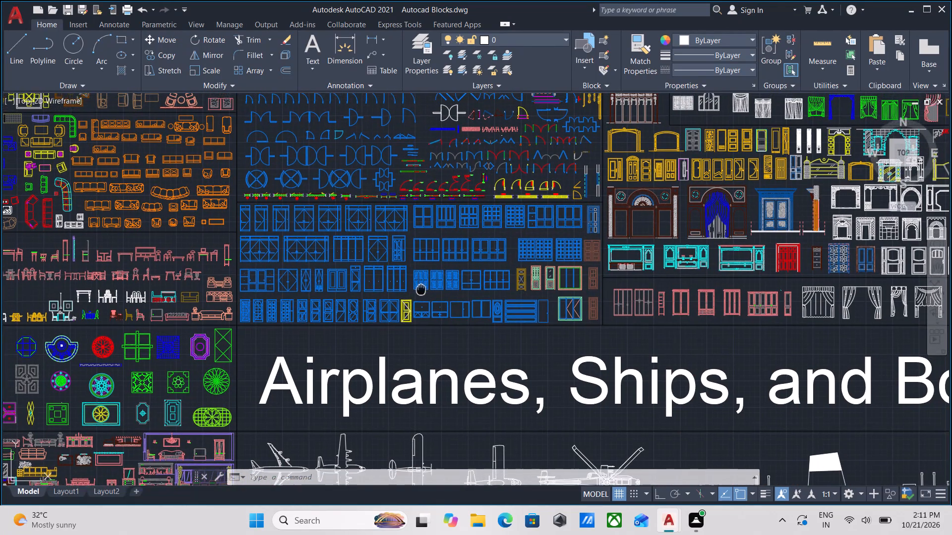
middle_click_drag(419, 297, 379, 438)
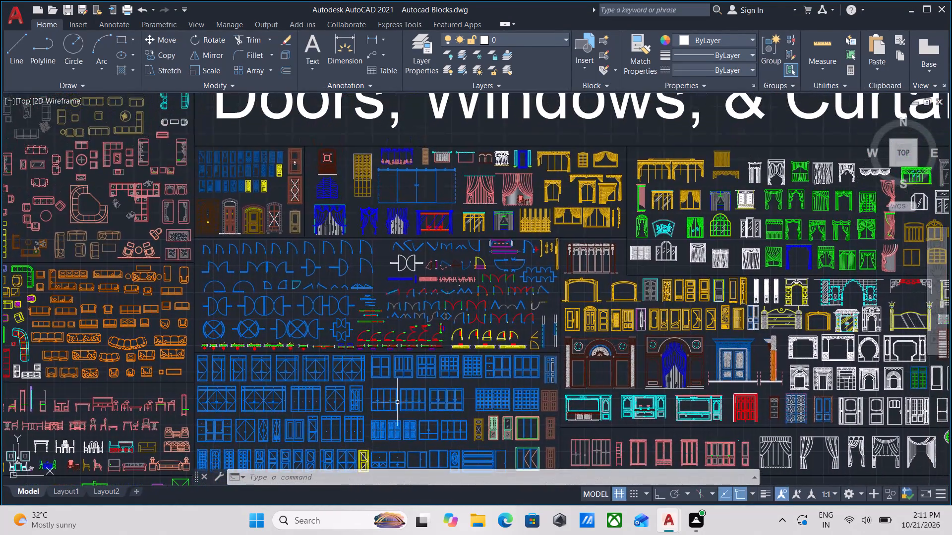
middle_click_drag(382, 269, 390, 360)
middle_click_drag(379, 343, 389, 368)
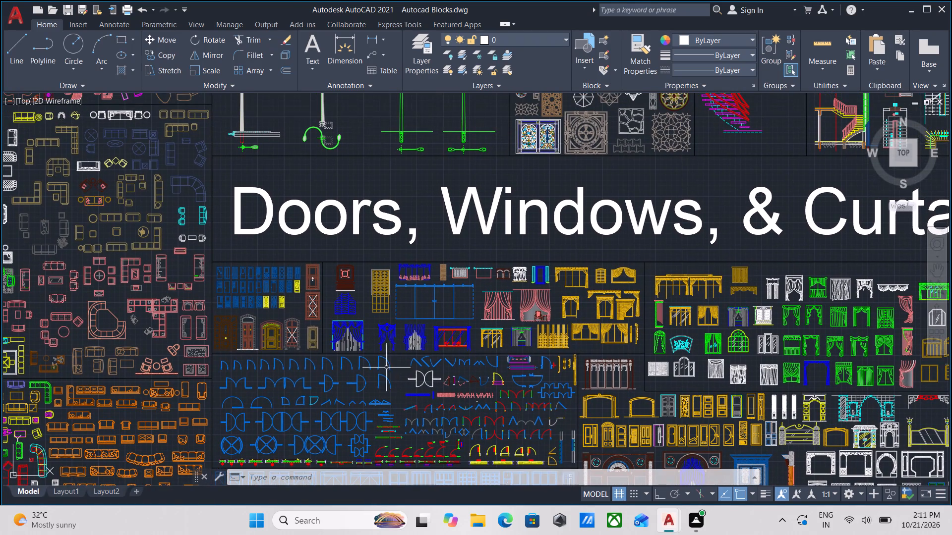
scroll(302, 304, "up", 1)
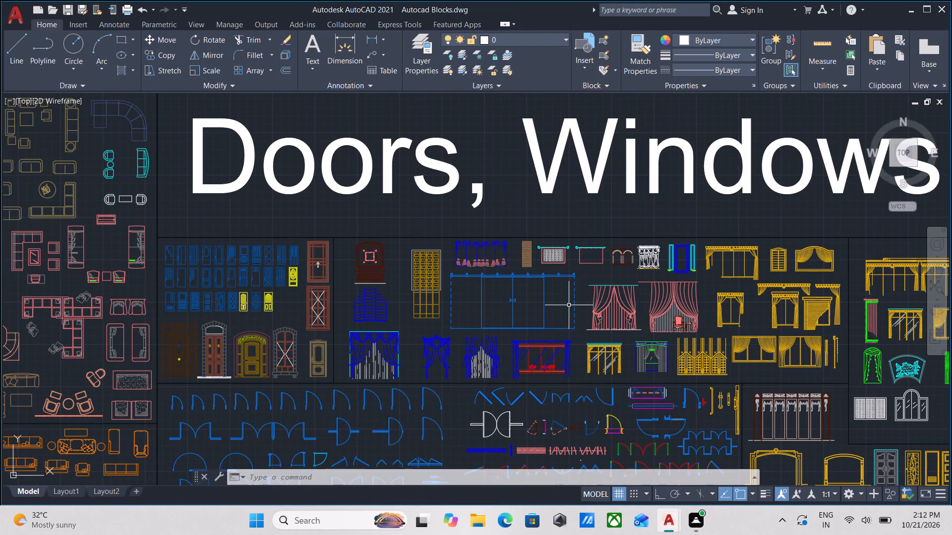
scroll(498, 347, "down", 1)
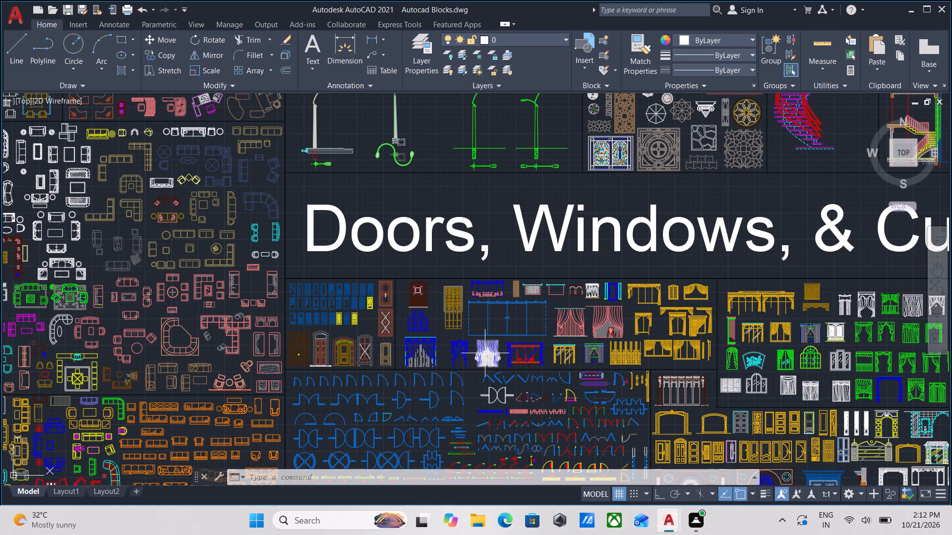
scroll(709, 417, "up", 3)
Examine the rows of door, archway and gate elevations below the curtain blocks for pieces suited to the front elevation.
middle_click_drag(707, 415, 478, 335)
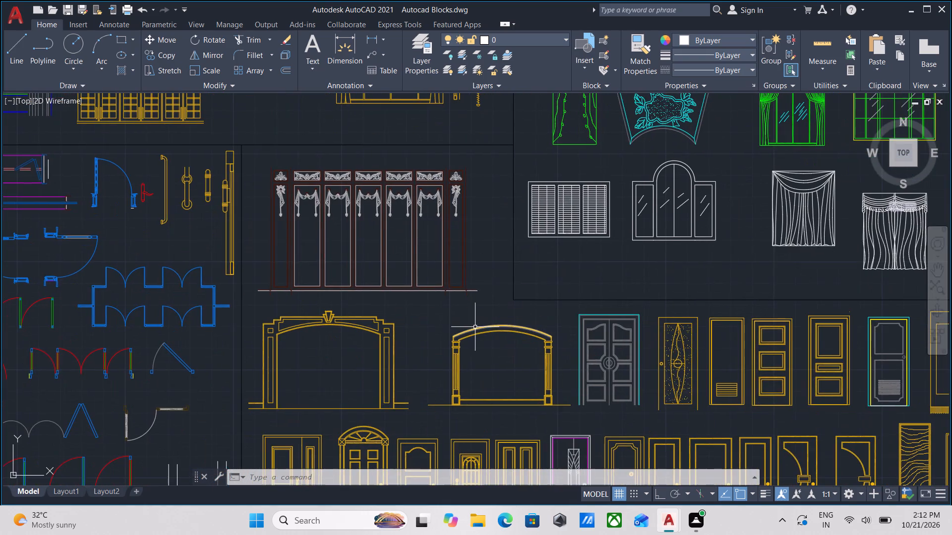
scroll(516, 349, "down", 1)
middle_click_drag(516, 349, 514, 322)
middle_click_drag(519, 399, 440, 374)
middle_click_drag(736, 379, 616, 387)
middle_click_drag(792, 400, 666, 413)
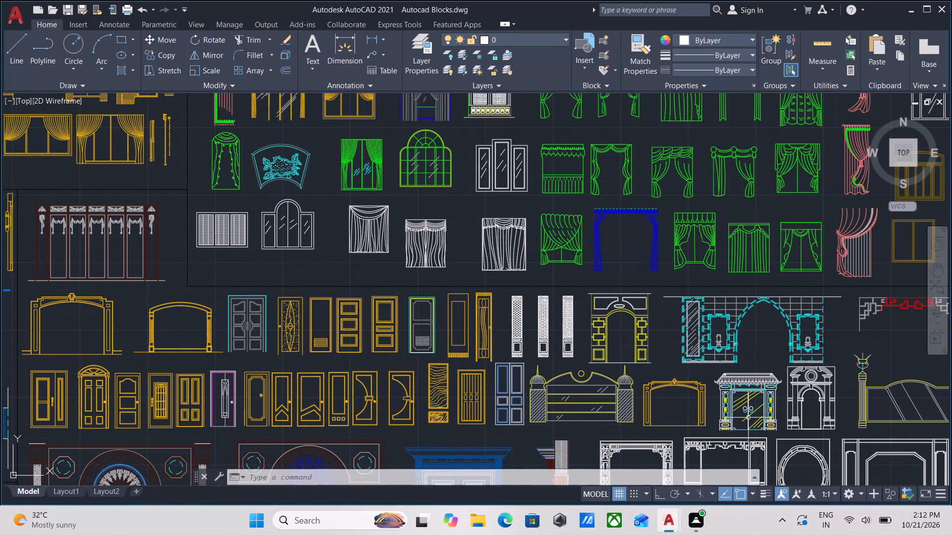
scroll(773, 438, "up", 1)
middle_click_drag(774, 411, 601, 278)
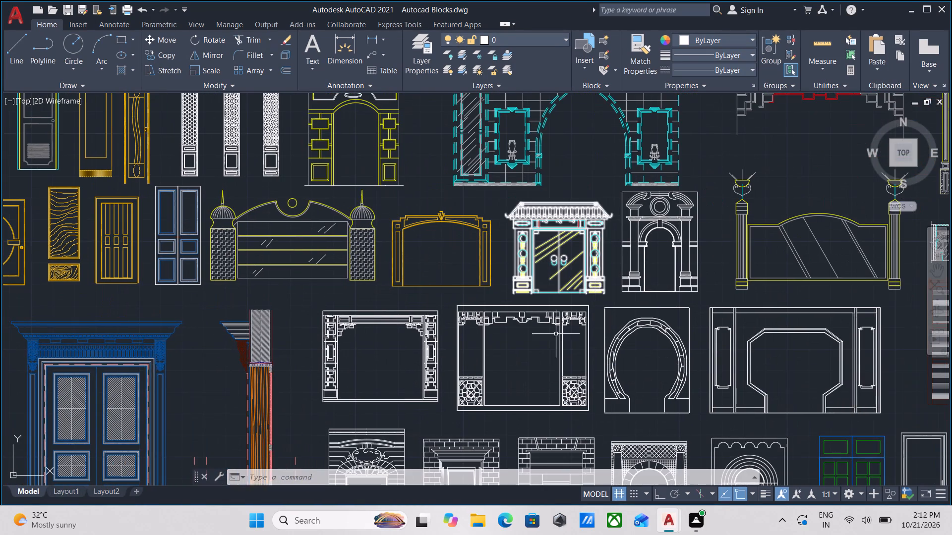
scroll(490, 366, "down", 1)
middle_click_drag(489, 373, 485, 357)
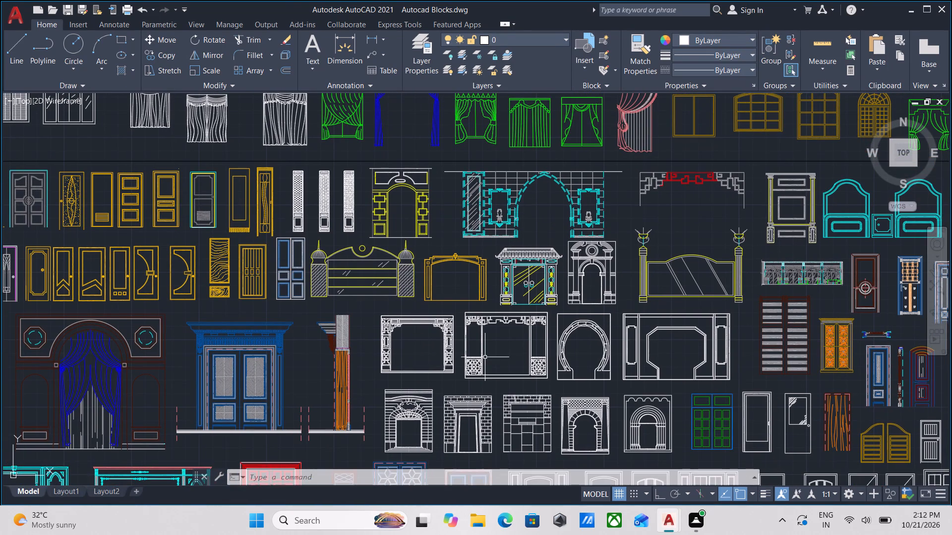
middle_click_drag(543, 329, 557, 354)
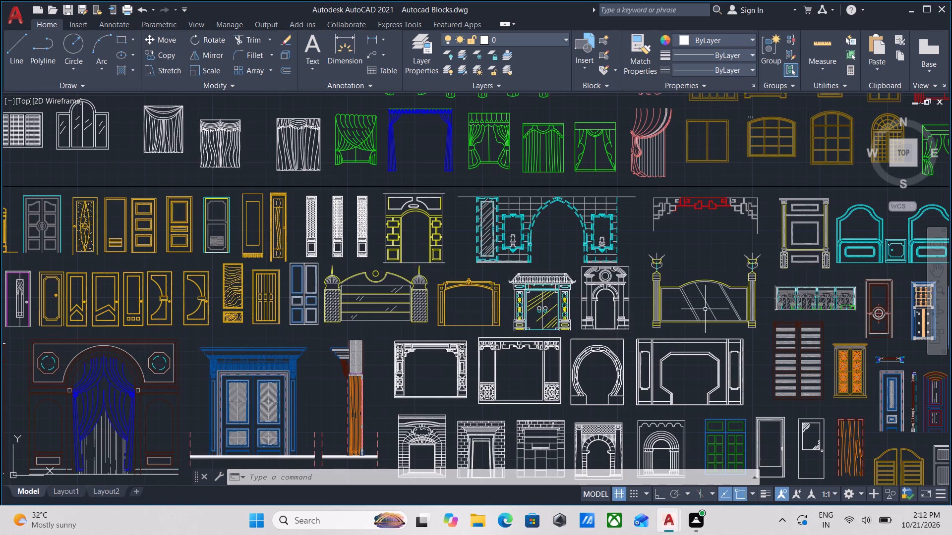
Copy the arched-top gate elevation with diagonal bars and two urn-topped posts to the clipboard.
scroll(709, 311, "up", 1)
scroll(774, 329, "up", 1)
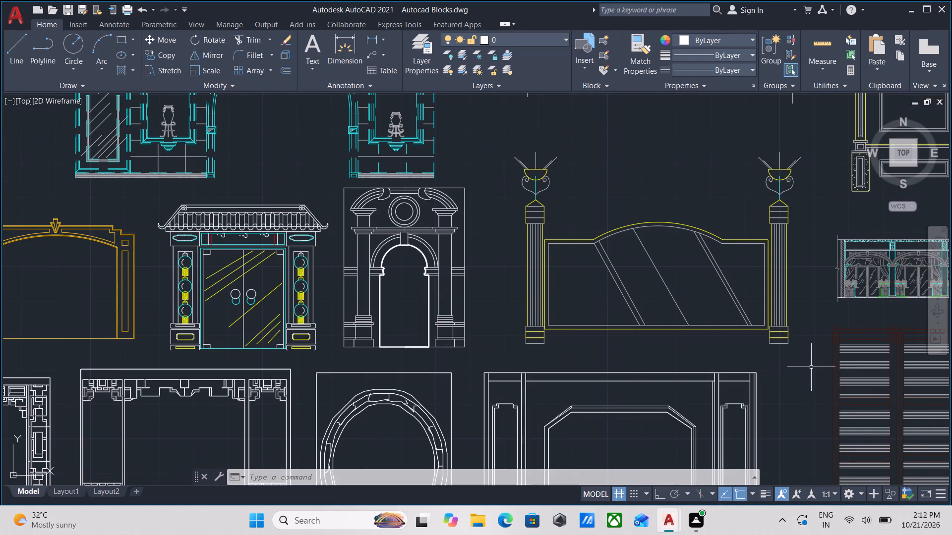
left_click(811, 367)
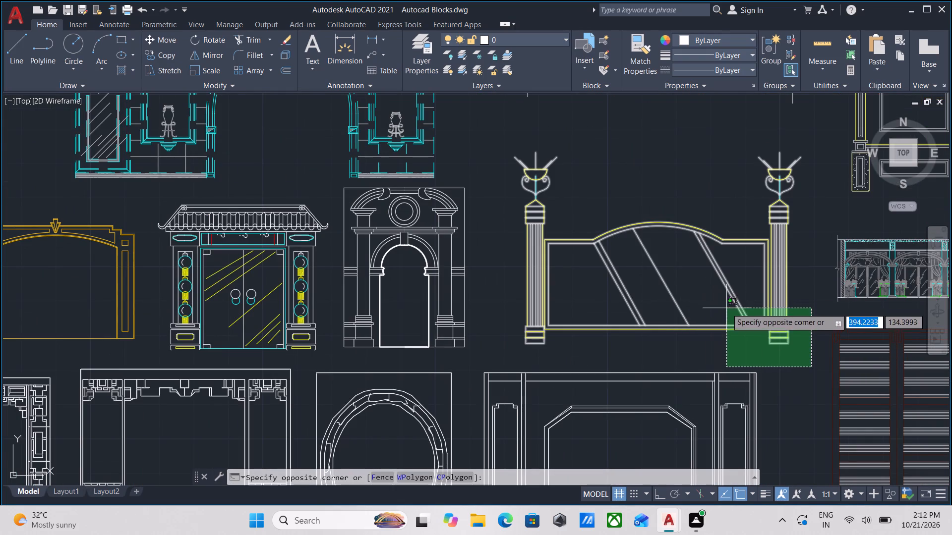
left_click(726, 308)
scroll(726, 308, "down", 1)
middle_click_drag(726, 308, 521, 334)
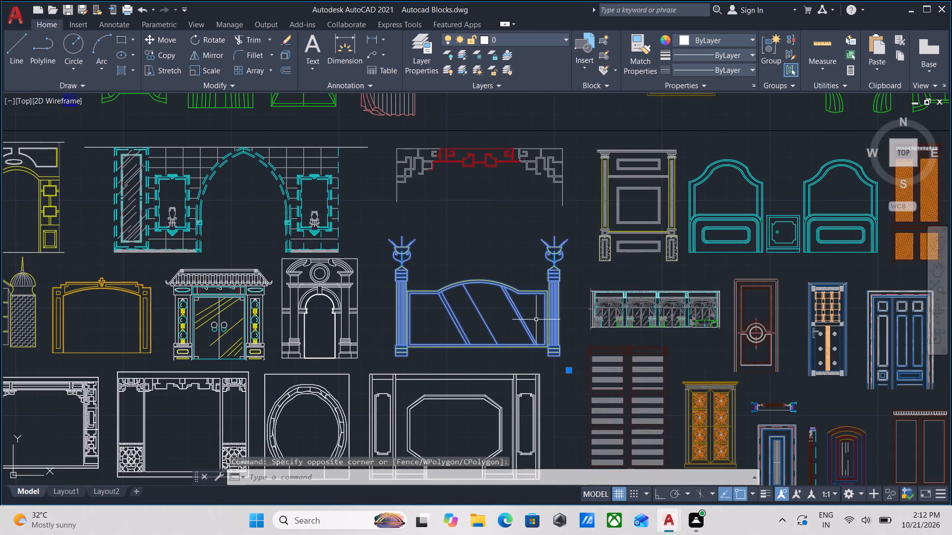
scroll(545, 318, "down", 1)
middle_click_drag(545, 318, 503, 347)
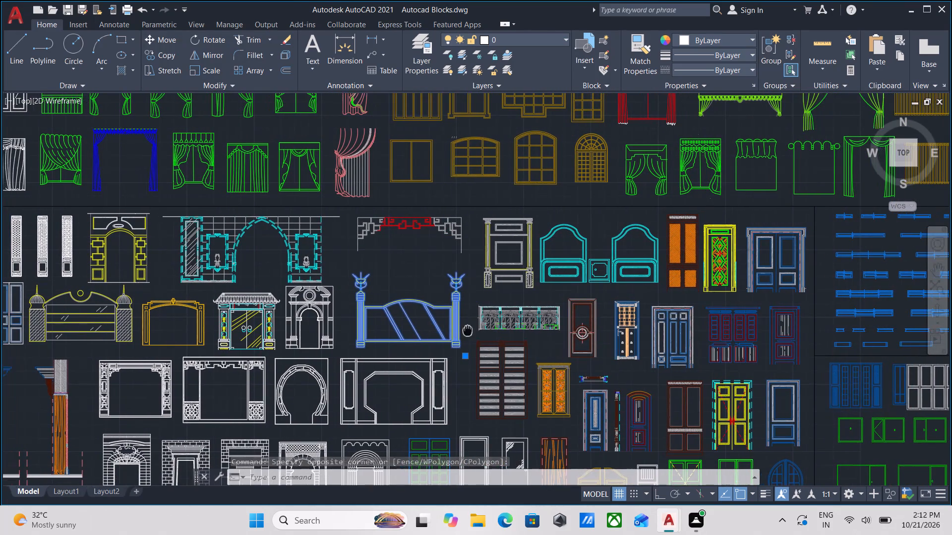
middle_click_drag(503, 347, 582, 354)
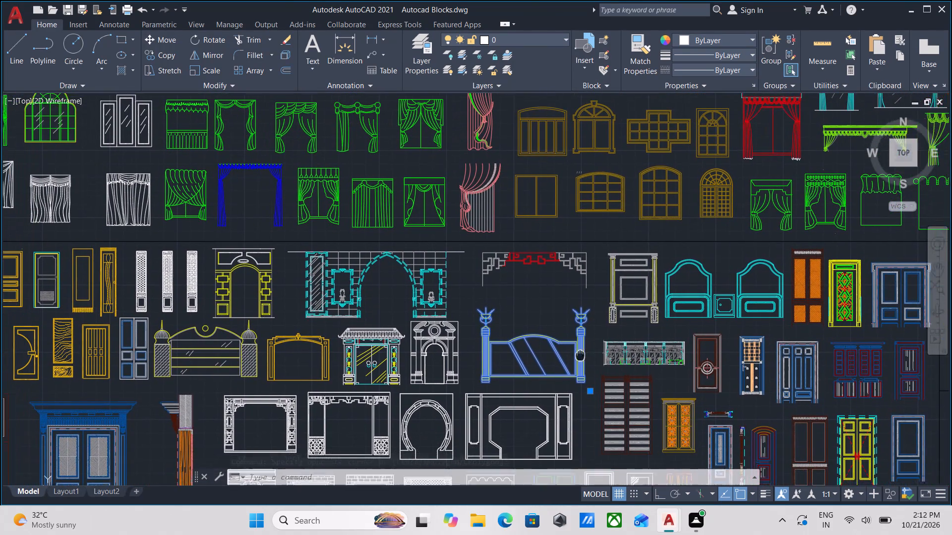
middle_click_drag(582, 354, 583, 353)
scroll(583, 353, "down", 3)
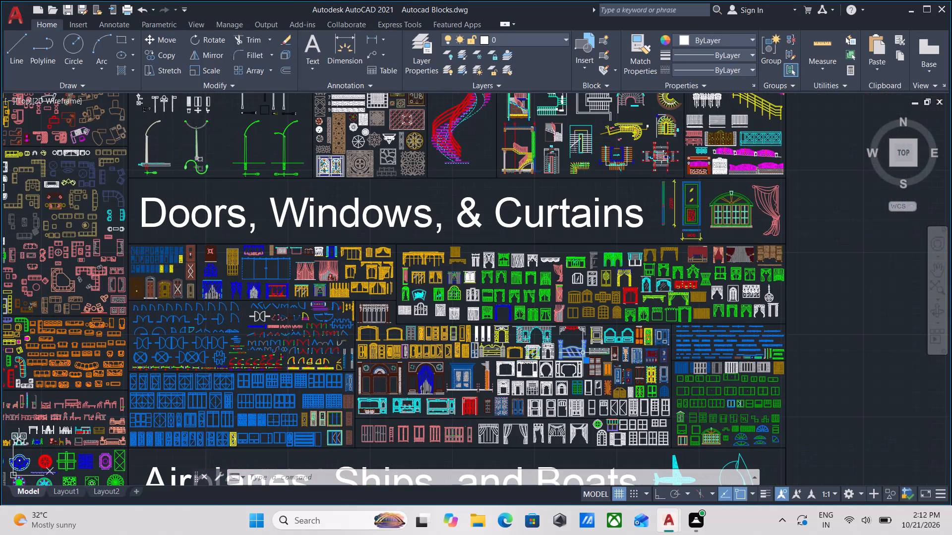
scroll(583, 353, "up", 1)
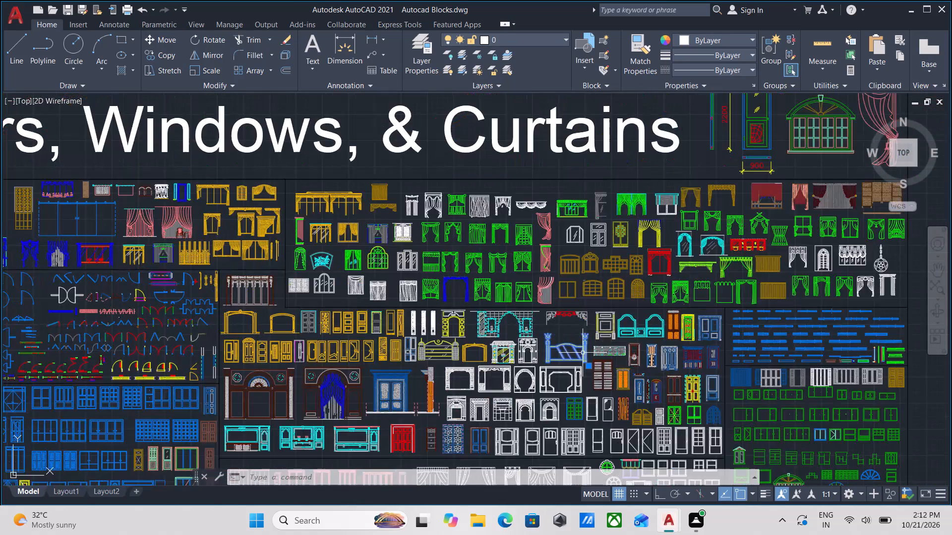
scroll(583, 353, "up", 2)
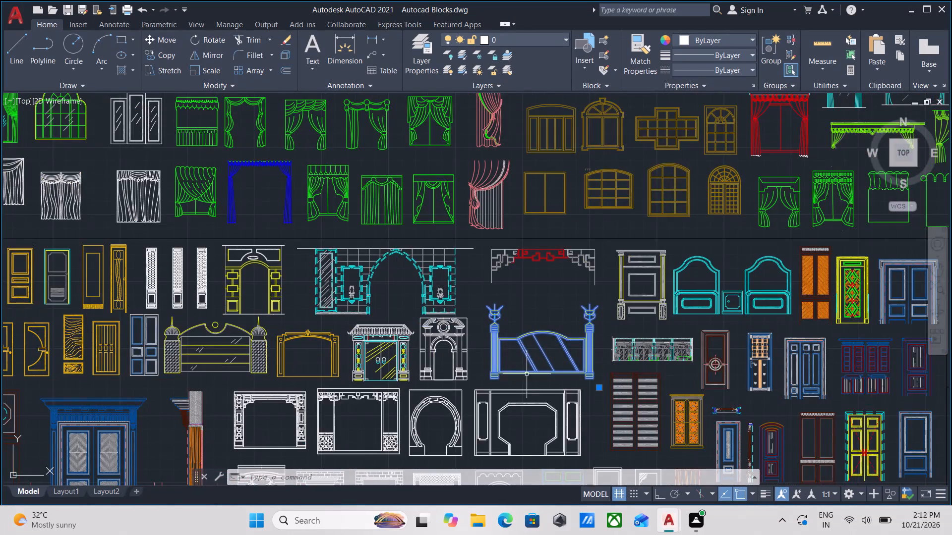
scroll(532, 378, "up", 2)
scroll(551, 367, "down", 2)
middle_click_drag(551, 367, 551, 363)
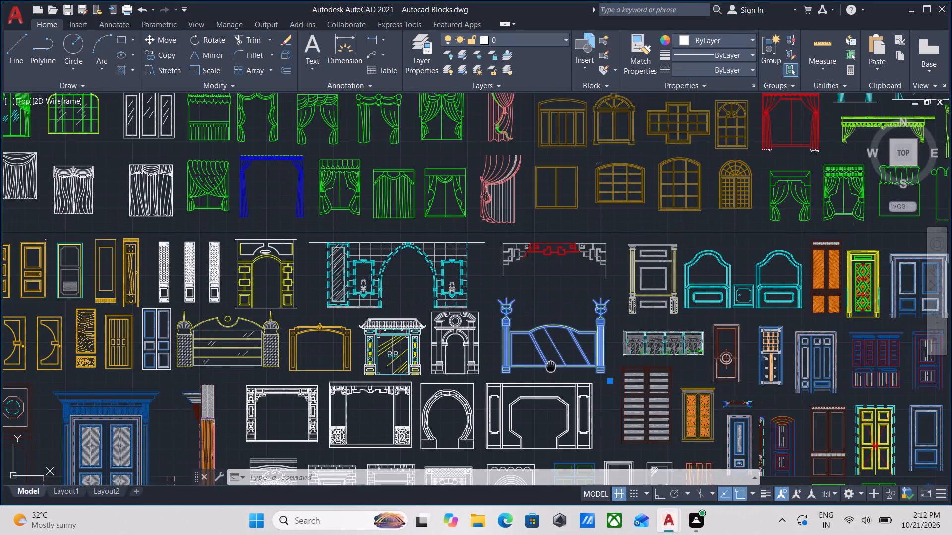
middle_click_drag(551, 363, 584, 235)
scroll(584, 234, "up", 2)
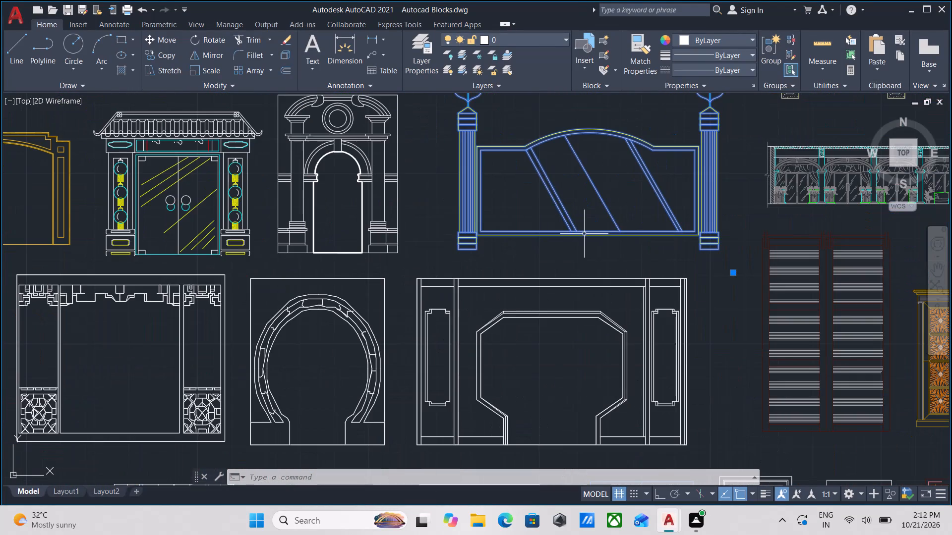
middle_click_drag(584, 234, 589, 293)
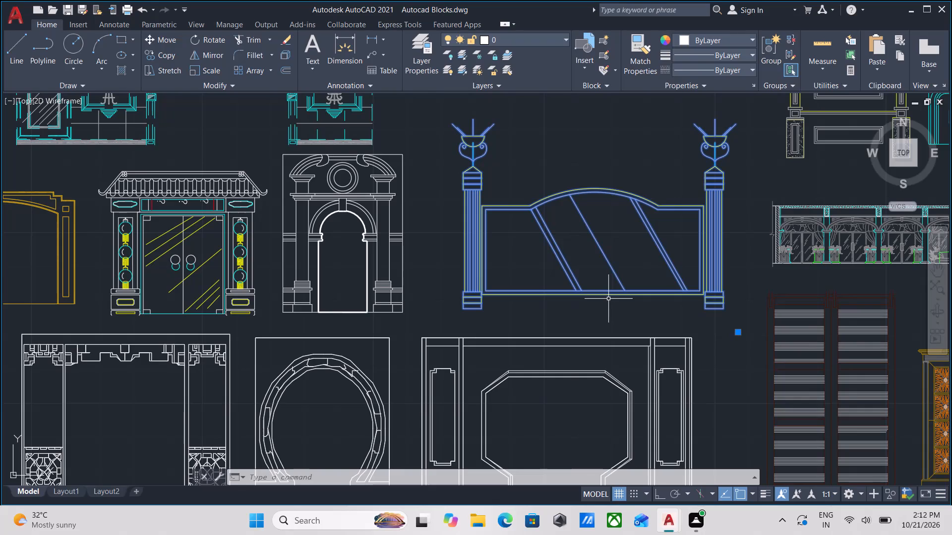
key("ctrl+c")
scroll(616, 239, "down", 1)
middle_click_drag(626, 239, 688, 228)
scroll(682, 253, "up", 1)
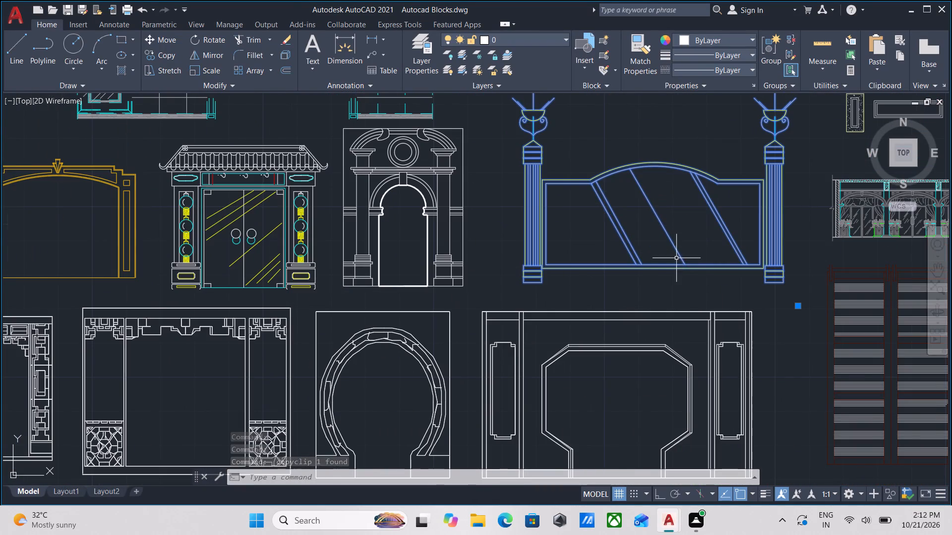
Examine the door, archway and gate elevations surrounding the selected arched-top gate in the block library.
scroll(640, 269, "down", 1)
middle_click_drag(640, 269, 698, 264)
scroll(699, 264, "down", 1)
middle_click_drag(699, 264, 750, 264)
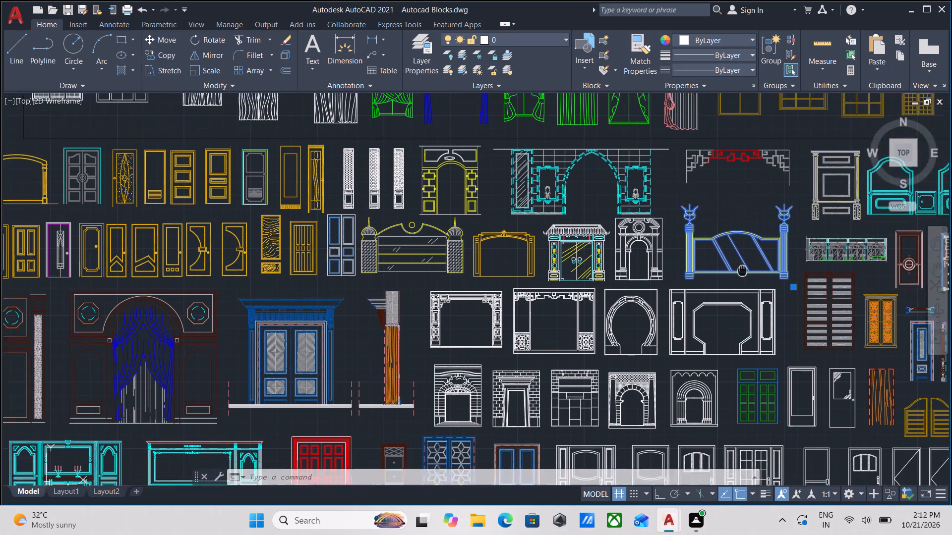
middle_click_drag(750, 264, 751, 263)
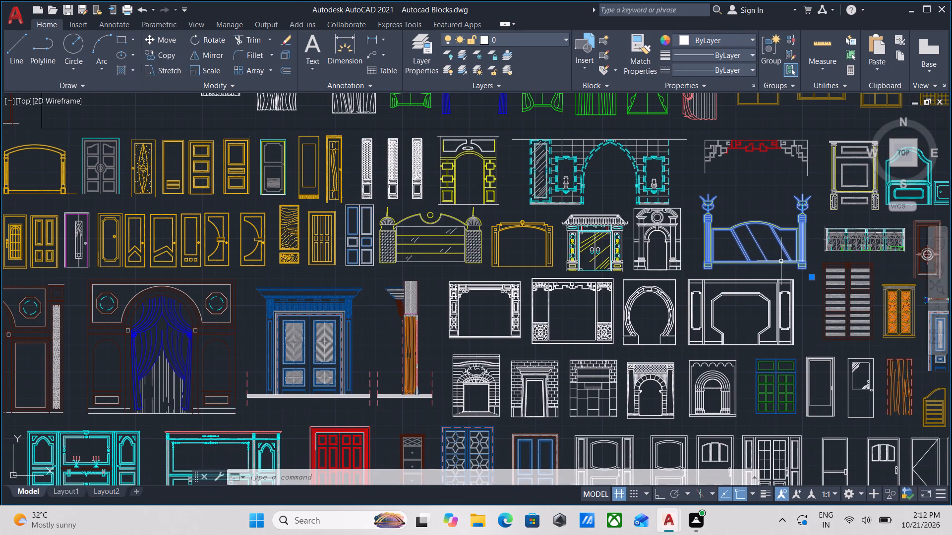
scroll(781, 261, "up", 1)
middle_click_drag(739, 259, 600, 255)
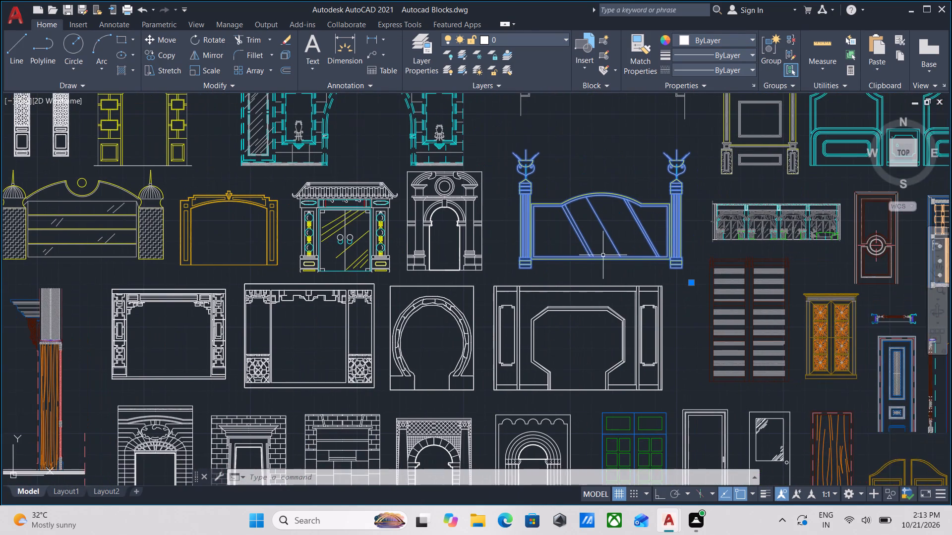
scroll(643, 259, "up", 1)
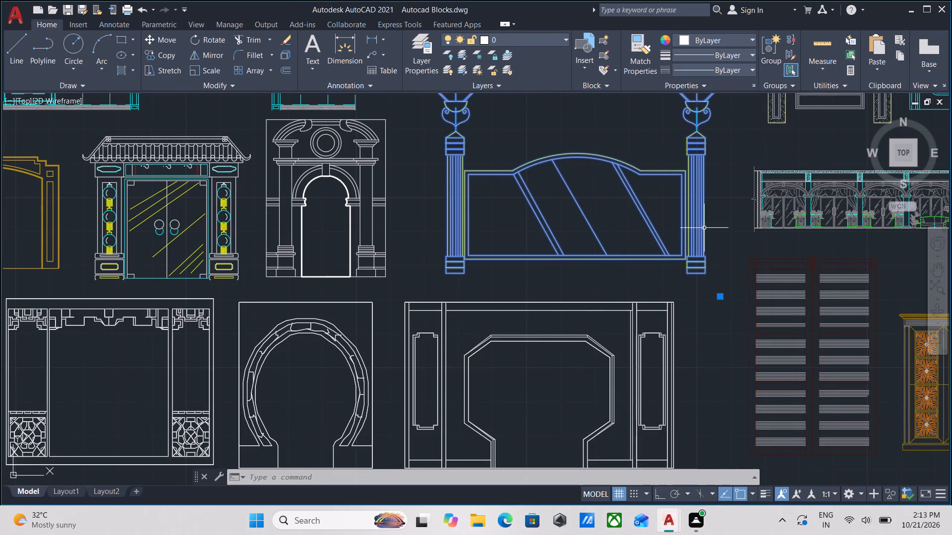
scroll(645, 228, "down", 1)
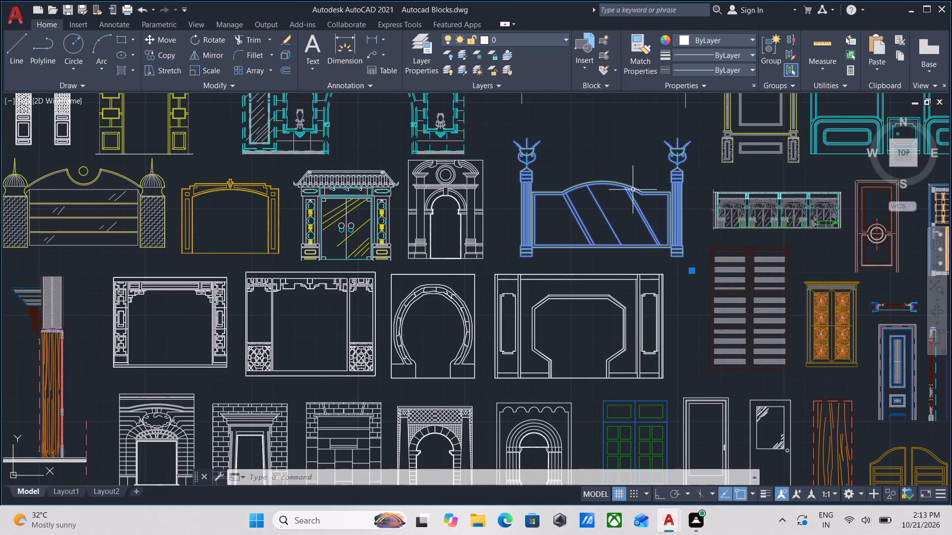
scroll(633, 190, "up", 1)
scroll(658, 241, "down", 2)
middle_click_drag(723, 246, 481, 225)
middle_click_drag(561, 402, 587, 346)
scroll(561, 400, "up", 1)
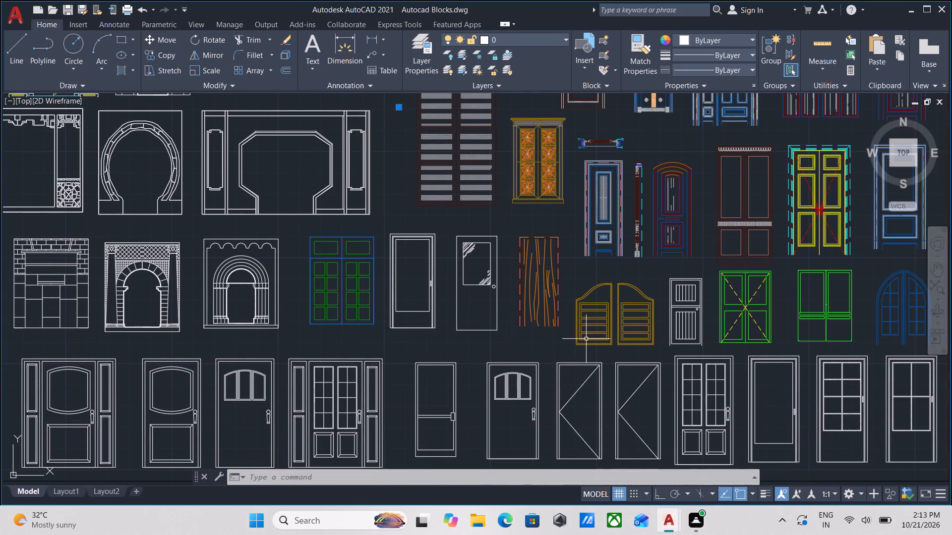
scroll(592, 320, "down", 1)
middle_click_drag(519, 297, 602, 384)
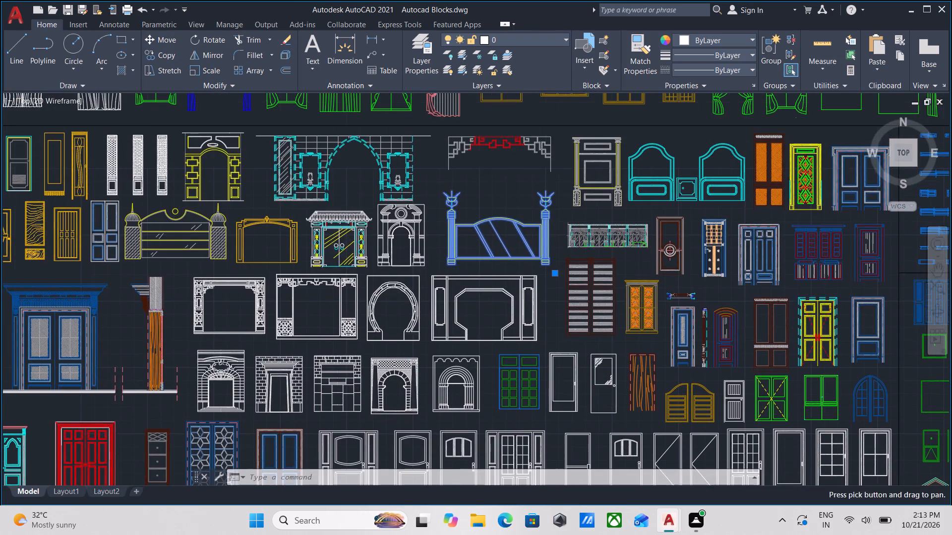
scroll(591, 325, "up", 2)
middle_click_drag(526, 249, 664, 416)
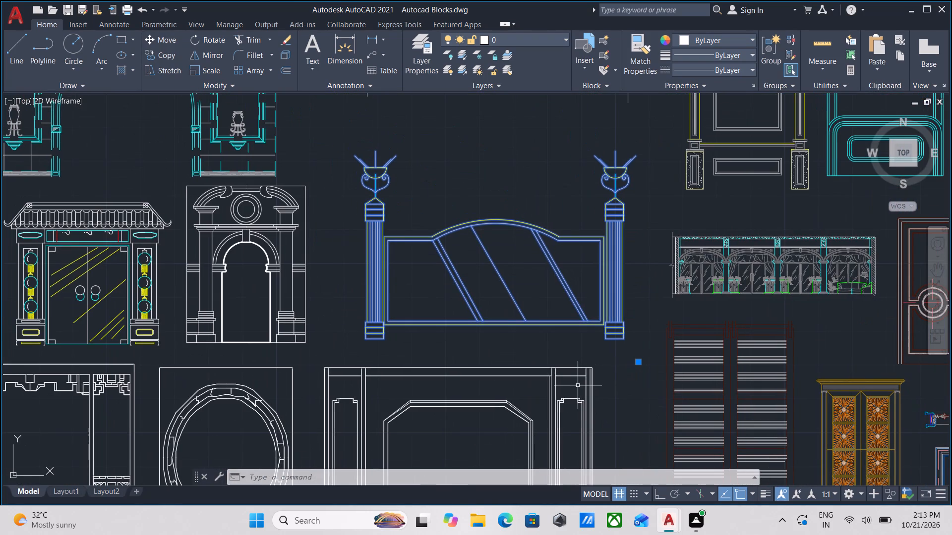
Copy the arched-top gate elevation into G+1 2 UNIT FLOOR PLANS.dwg, below the level lines and right of the vertical projection lines.
key("ctrl+c")
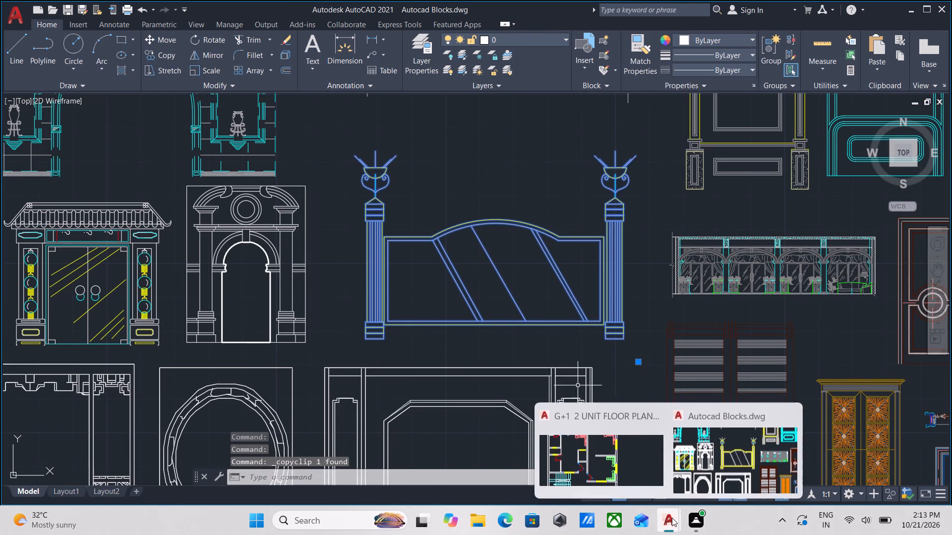
left_click(626, 447)
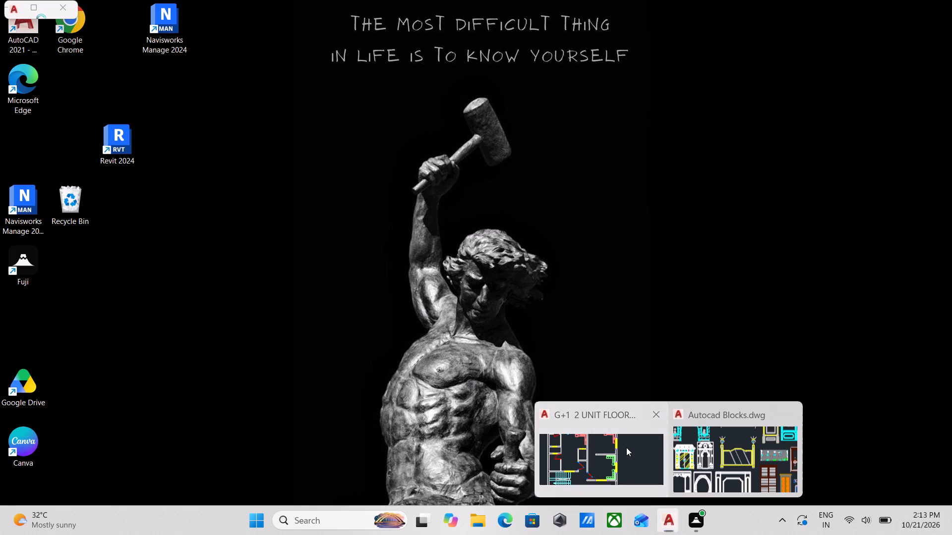
scroll(584, 388, "down", 2)
scroll(626, 389, "up", 2)
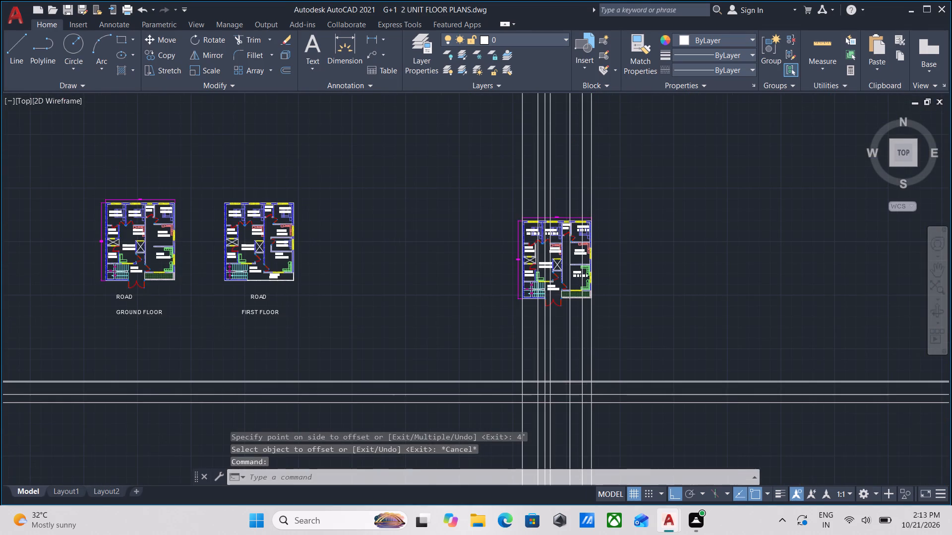
scroll(700, 442, "up", 2)
middle_click_drag(692, 421, 693, 384)
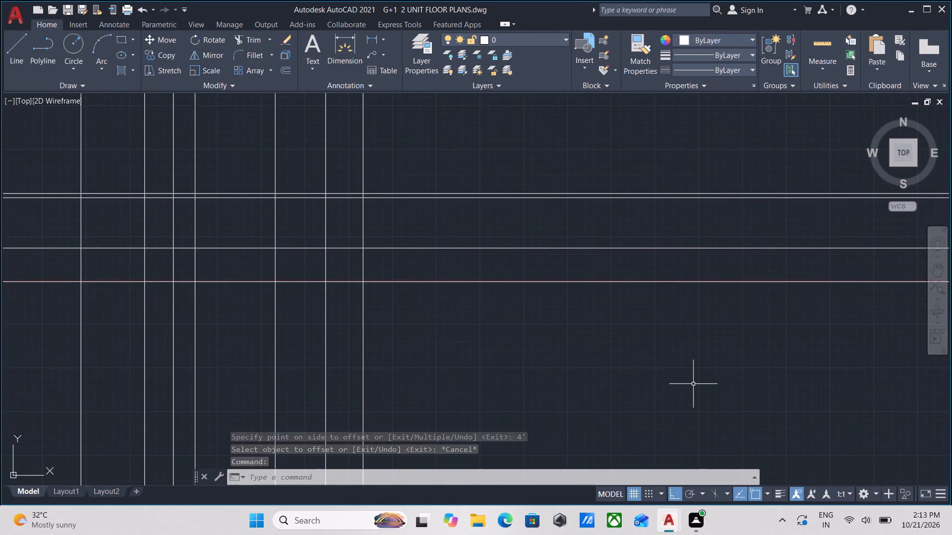
key("ctrl+v")
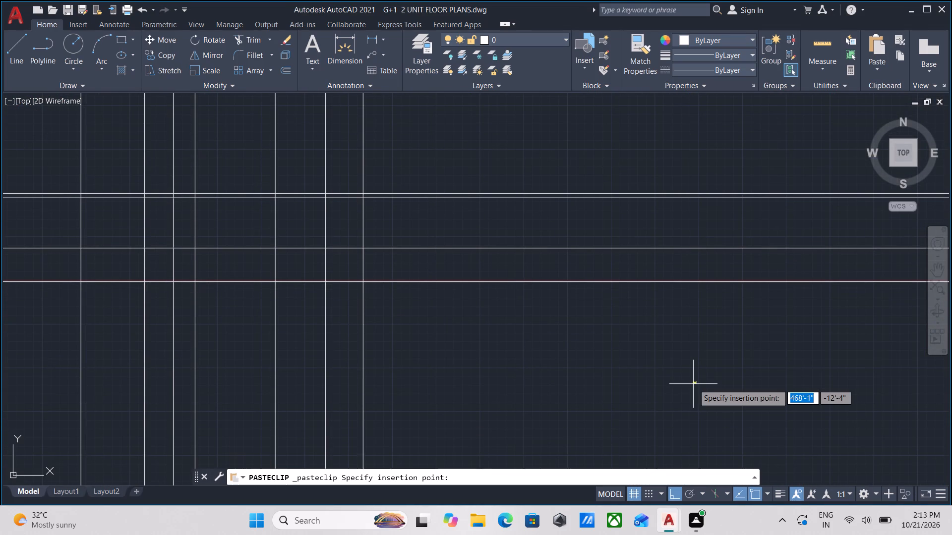
scroll(410, 346, "up", 3)
left_click(414, 289)
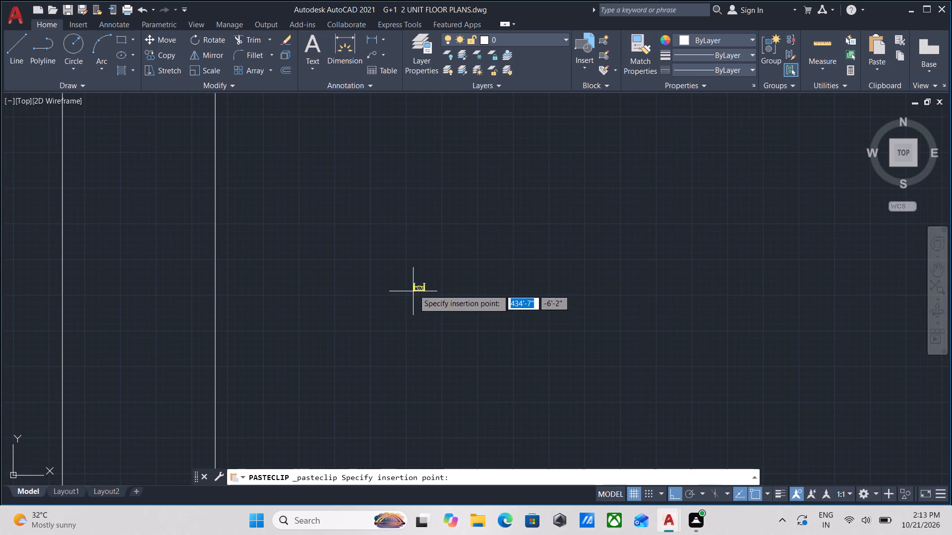
Explode the pasted arched-top gate block into separate objects.
scroll(414, 291, "up", 7)
middle_click_drag(416, 290, 409, 347)
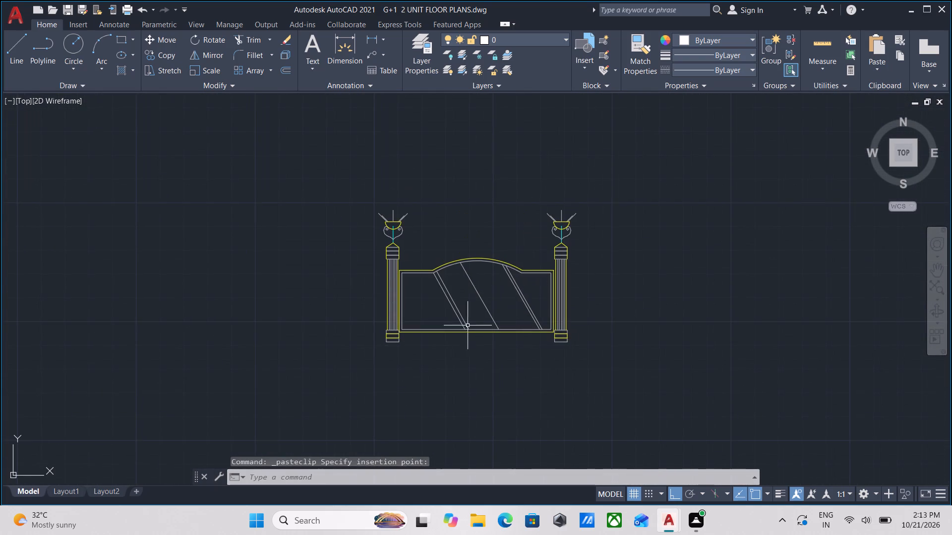
scroll(567, 312, "up", 2)
left_click(608, 309)
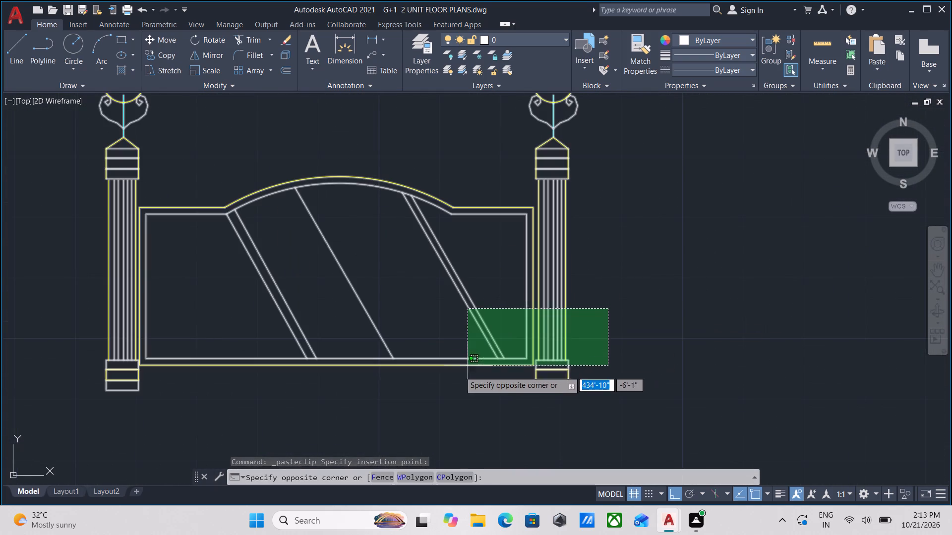
left_click(428, 396)
scroll(428, 396, "down", 2)
middle_click_drag(428, 396, 477, 389)
scroll(483, 384, "up", 1)
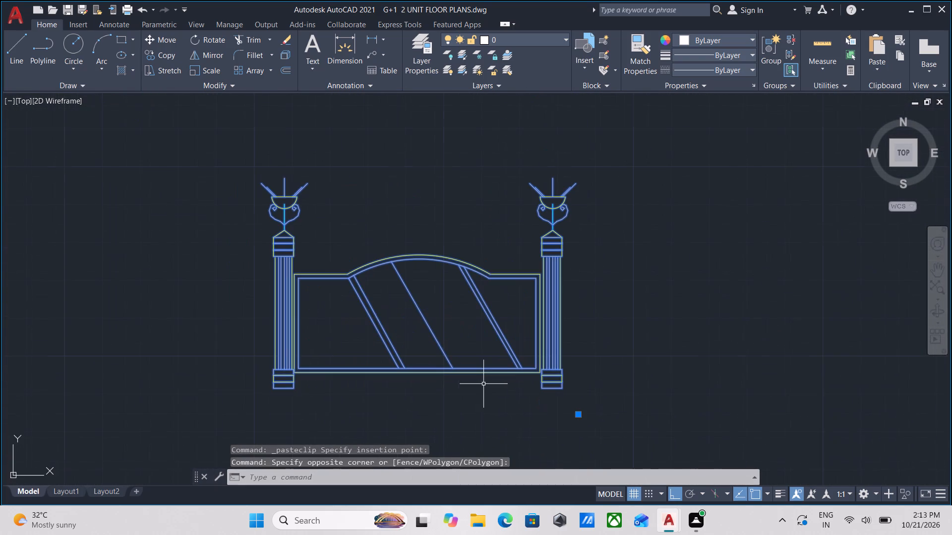
key("x")
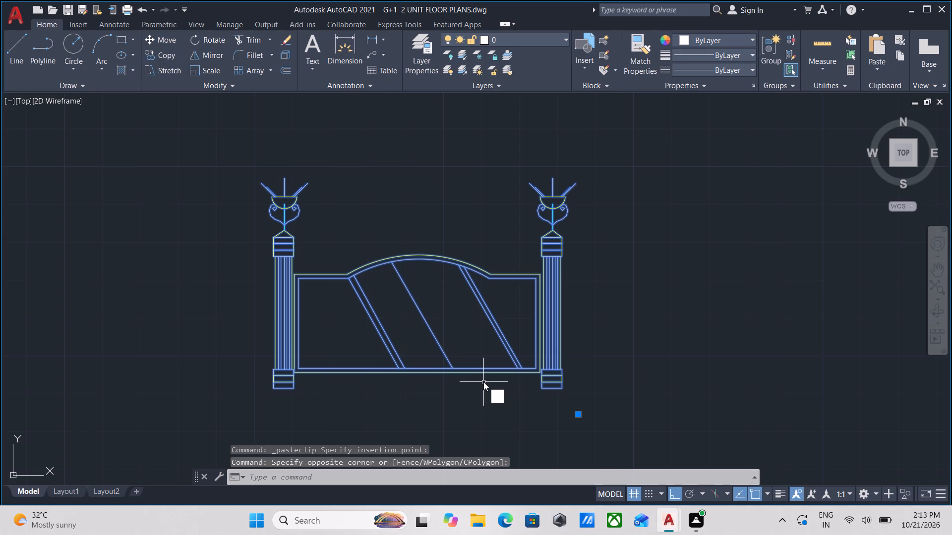
key("Return")
Erase the gate's right-hand post, including its base, fluted shaft, cap and urn finial.
scroll(575, 325, "up", 2)
left_click(577, 323)
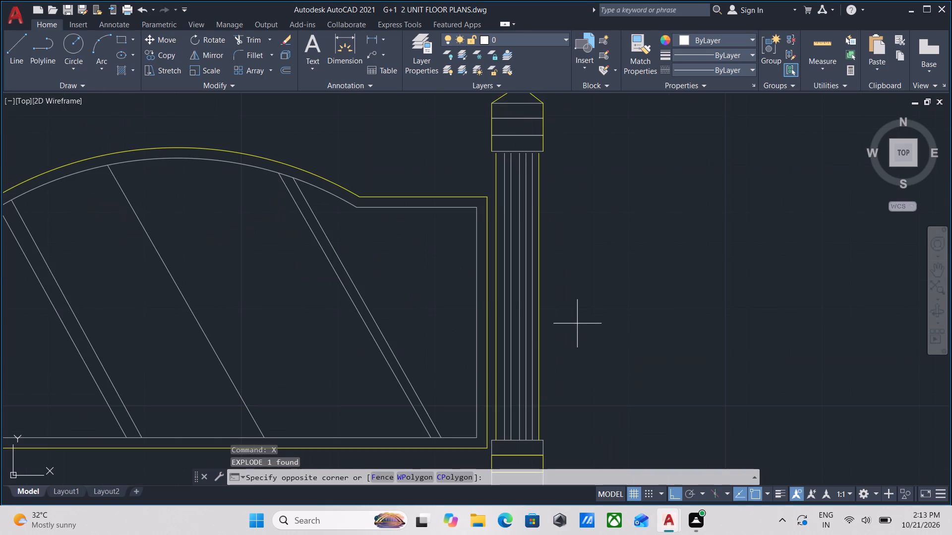
left_click(492, 388)
scroll(501, 383, "down", 2)
middle_click_drag(501, 383, 525, 284)
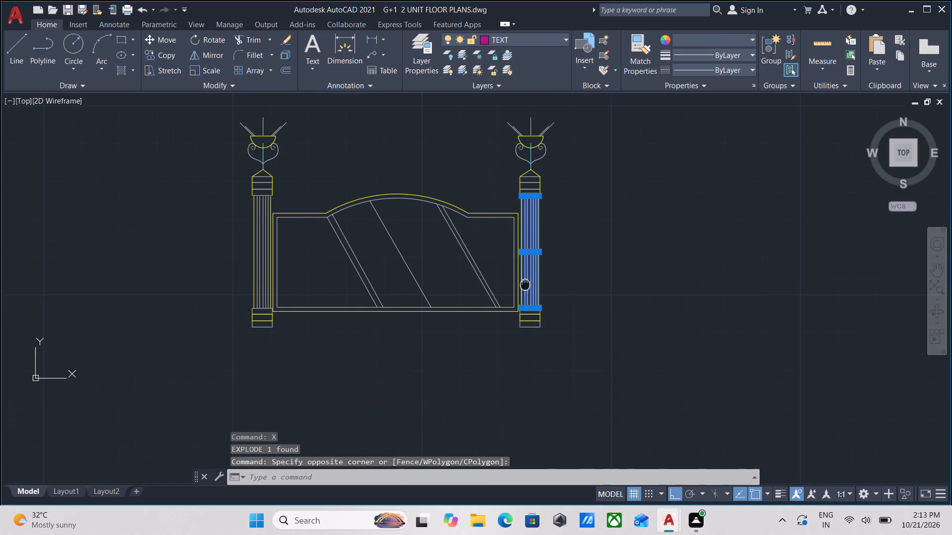
left_click(548, 389)
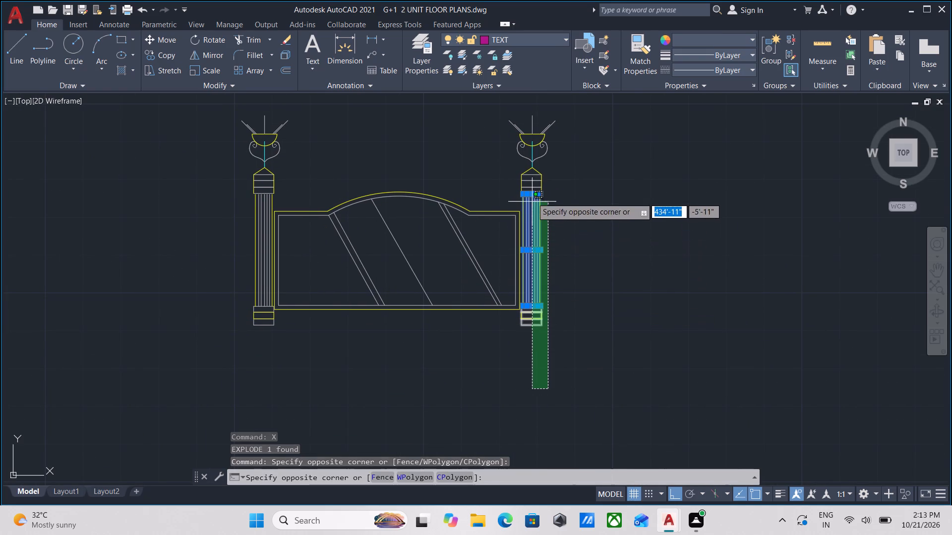
left_click(525, 103)
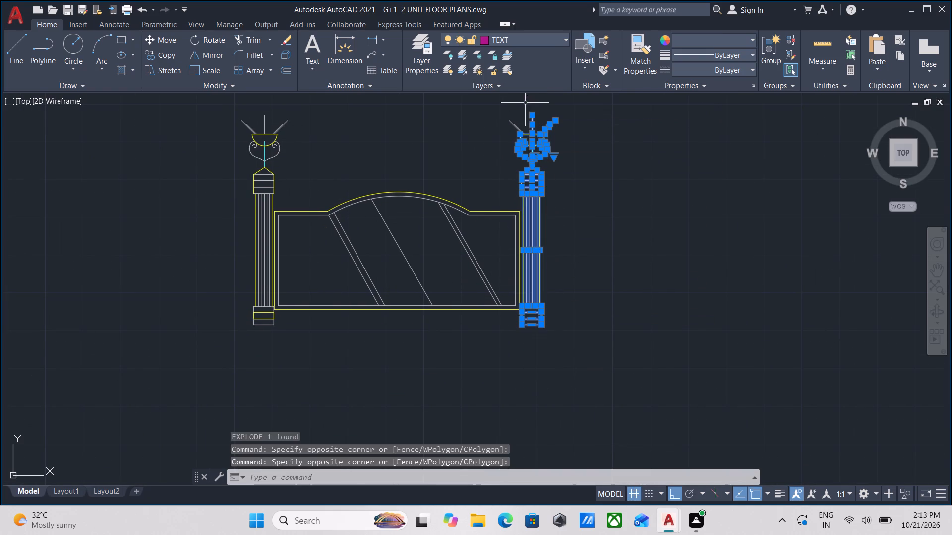
scroll(533, 124, "up", 2)
left_click(639, 242)
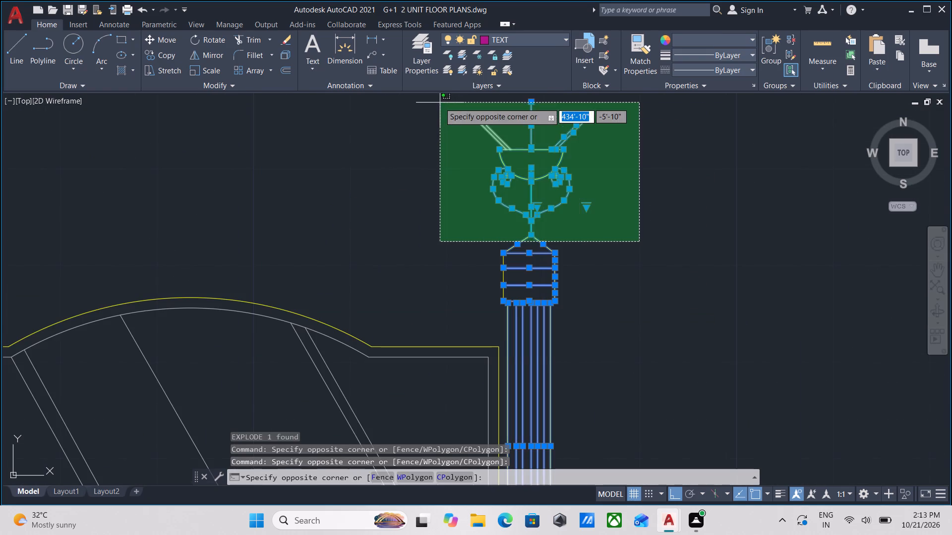
left_click(439, 103)
scroll(591, 217, "down", 1)
middle_click_drag(589, 211, 577, 99)
scroll(588, 329, "up", 2)
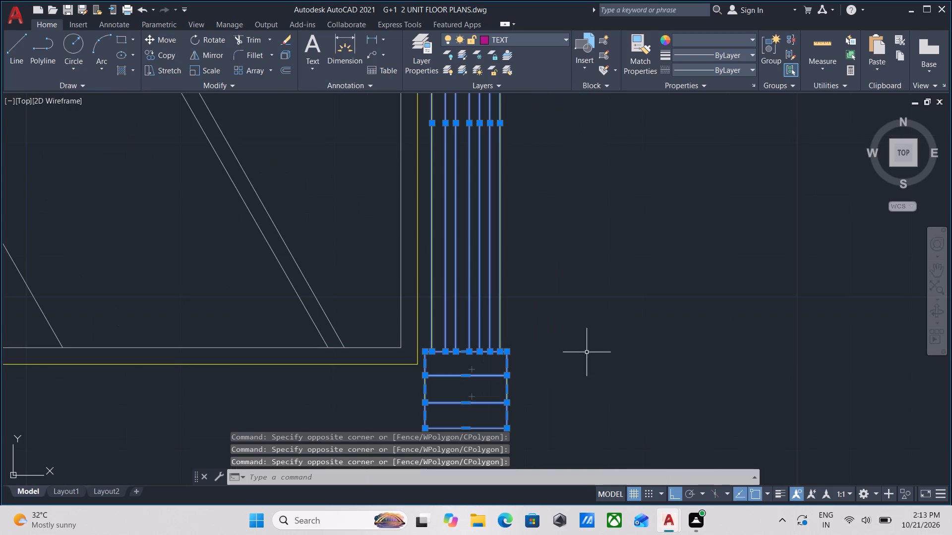
scroll(573, 319, "down", 1)
middle_click_drag(573, 319, 580, 339)
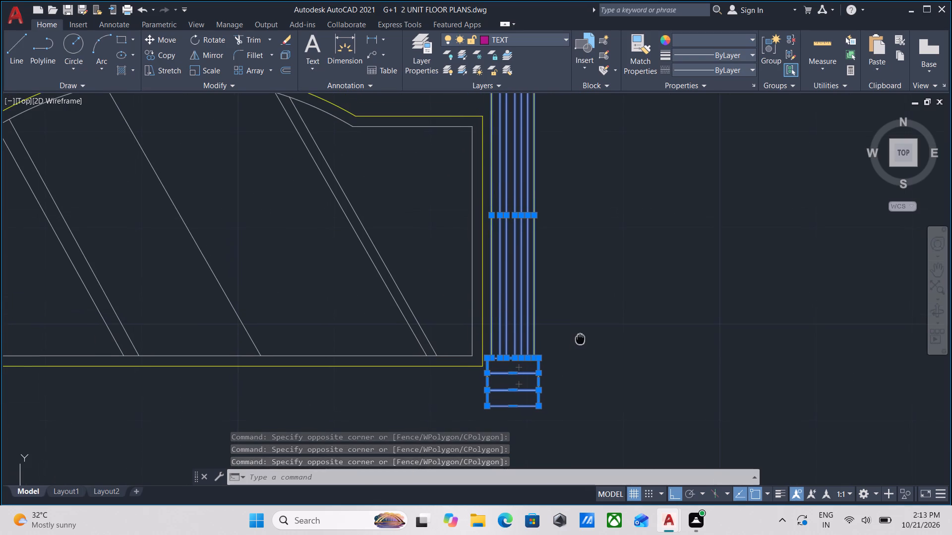
right_click(580, 259)
left_click(636, 294)
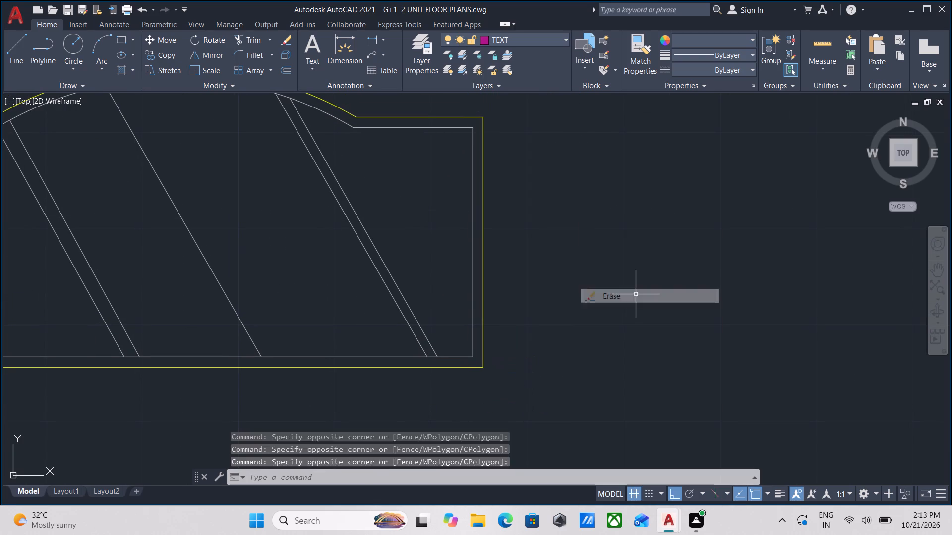
Erase the leftover short vertical lines of the post cap above the gate panel's upper-right corner.
scroll(636, 294, "down", 2)
middle_click_drag(636, 294, 763, 290)
scroll(720, 193, "up", 1)
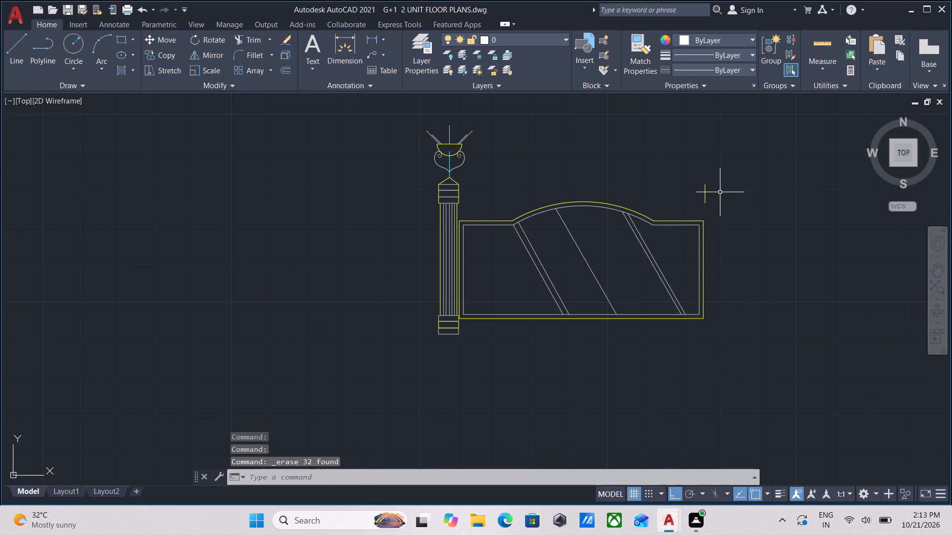
scroll(720, 194, "up", 1)
left_click(725, 211)
left_click(621, 162)
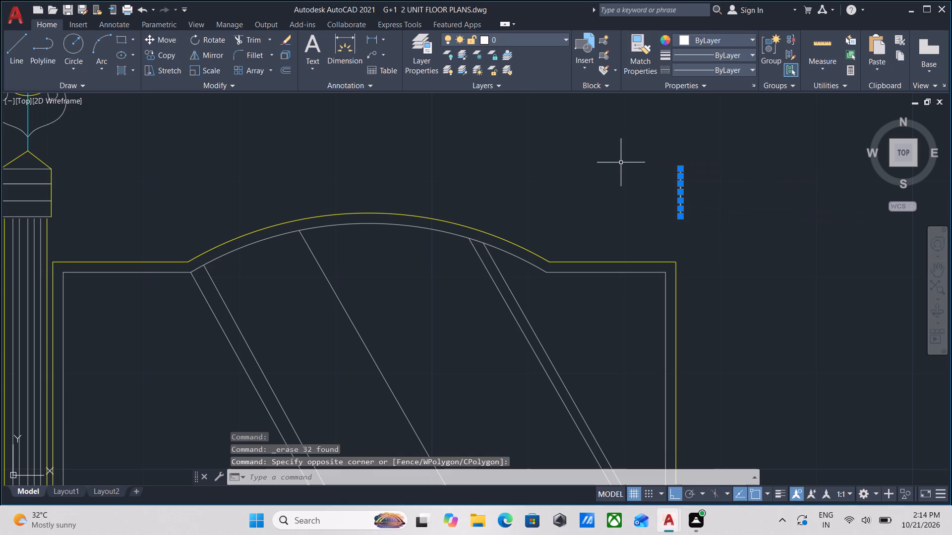
right_click(621, 162)
left_click(691, 242)
Erase the gate's left-hand post, including its base, all fluted shaft lines, cap, scrolls and urn finial.
scroll(432, 159, "down", 1)
middle_click_drag(432, 159, 627, 162)
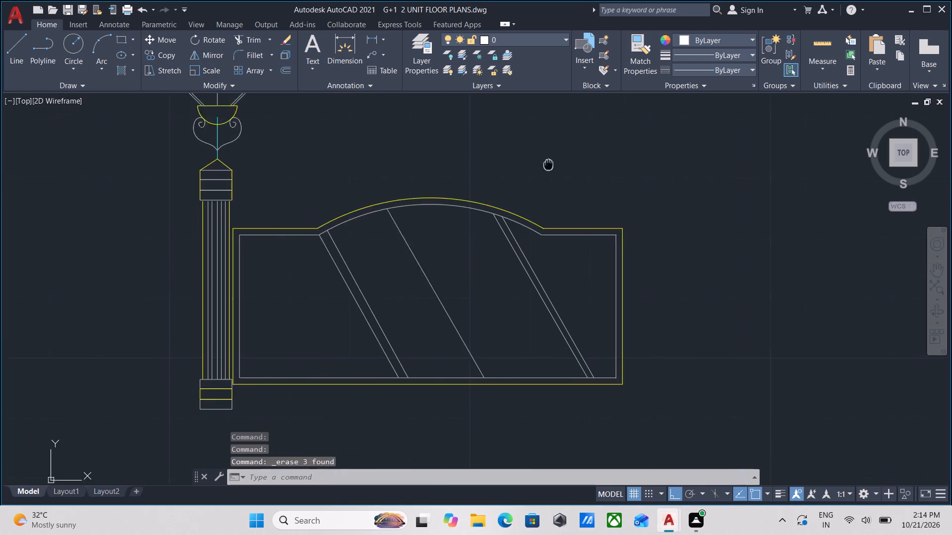
middle_click_drag(627, 162, 656, 152)
middle_click_drag(405, 349, 515, 292)
left_click(524, 382)
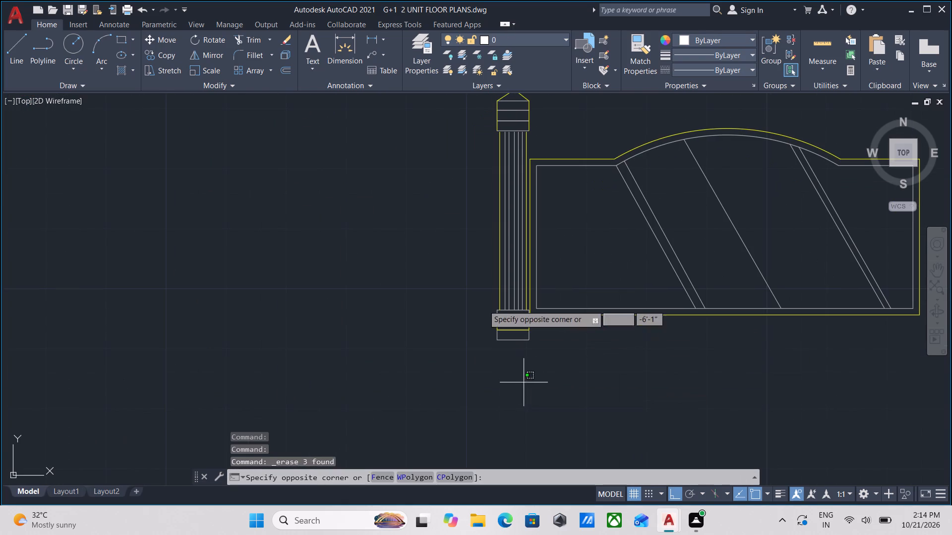
left_click(441, 147)
middle_click_drag(543, 155, 543, 162)
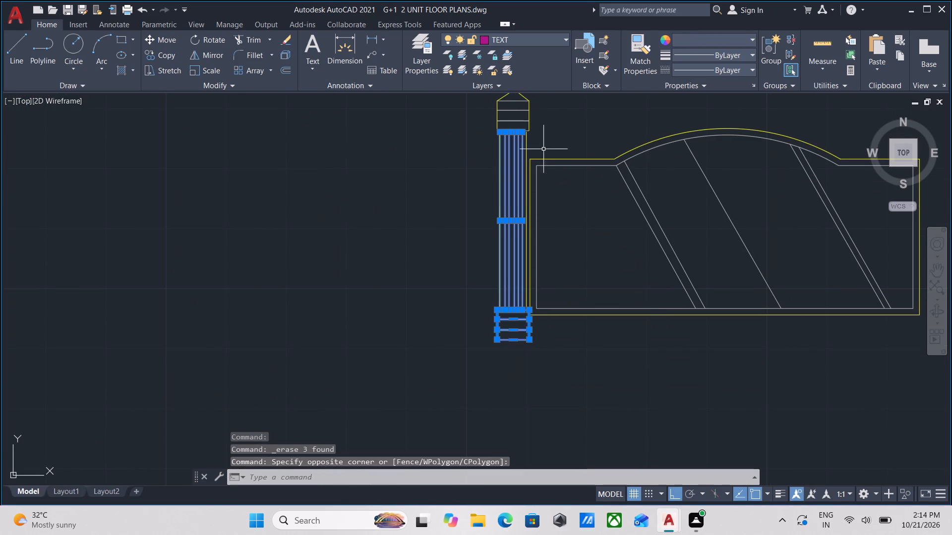
middle_click_drag(543, 162, 542, 171)
scroll(544, 321, "up", 2)
scroll(500, 338, "up", 1)
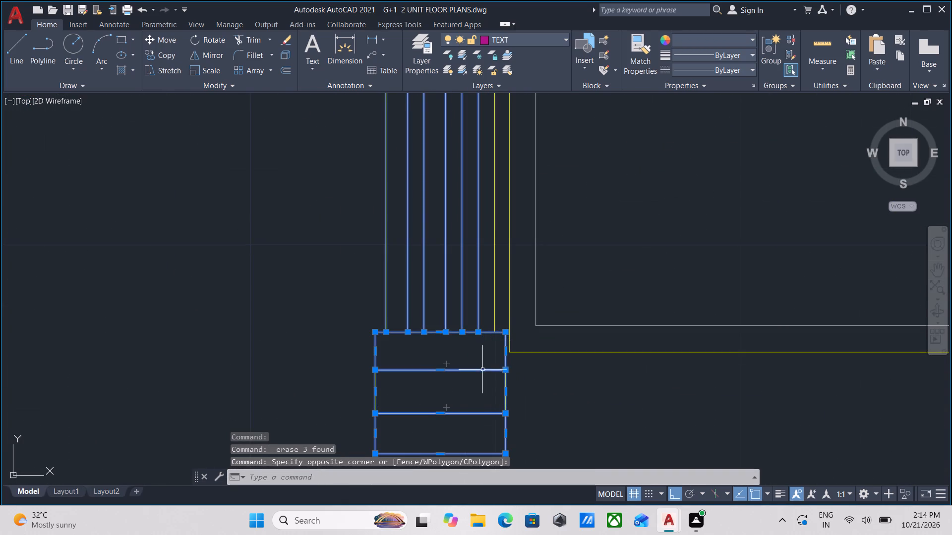
scroll(477, 362, "up", 1)
scroll(412, 318, "down", 1)
middle_click_drag(412, 318, 415, 355)
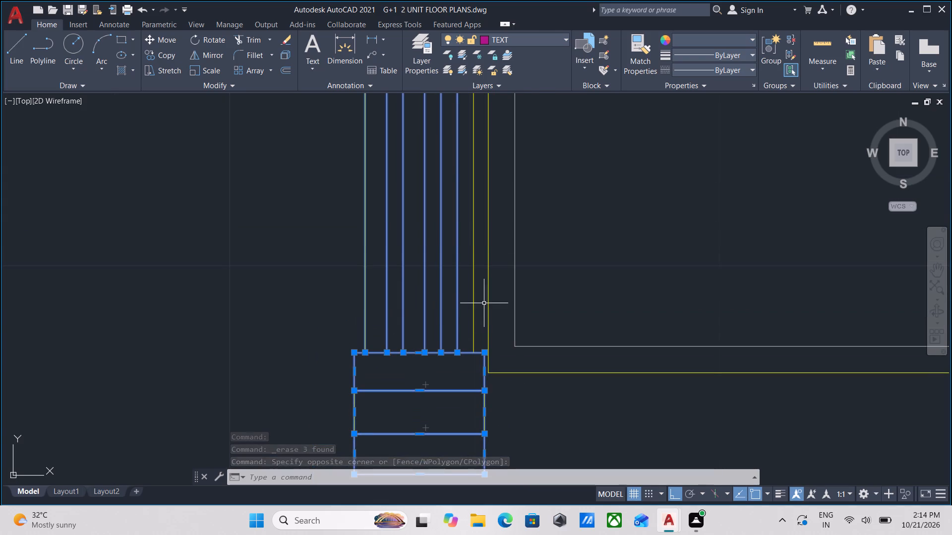
left_click(477, 305)
left_click(302, 199)
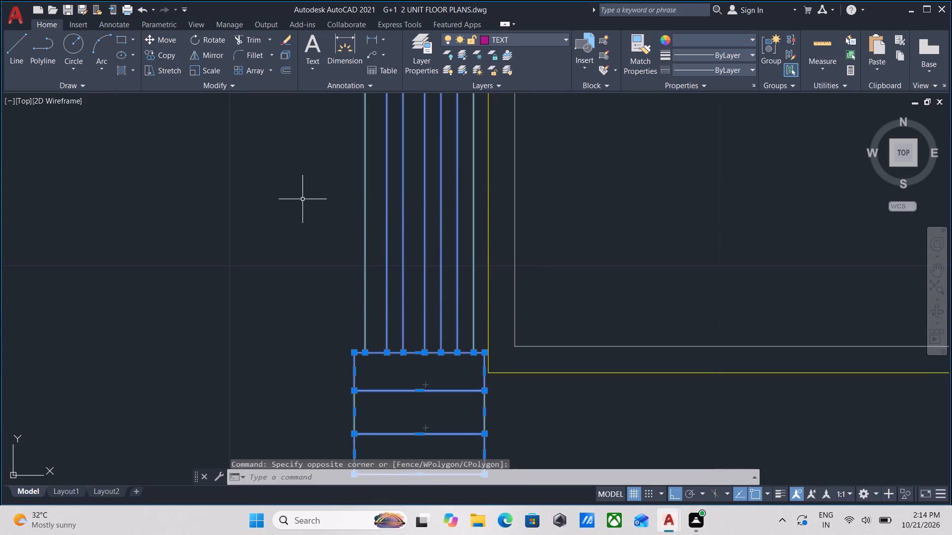
scroll(302, 199, "down", 1)
middle_click_drag(302, 199, 335, 384)
scroll(348, 292, "down", 1)
middle_click_drag(348, 292, 336, 437)
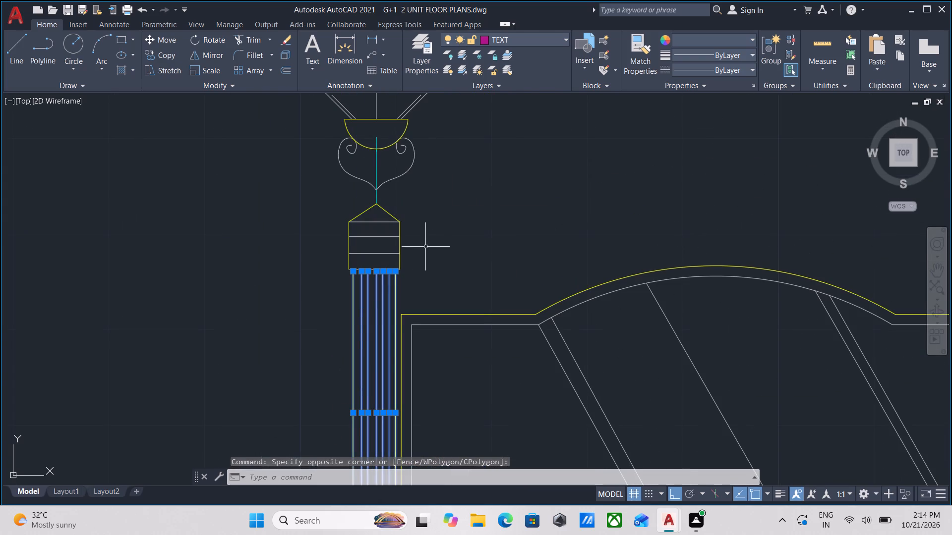
left_click(433, 278)
middle_click_drag(331, 156, 363, 274)
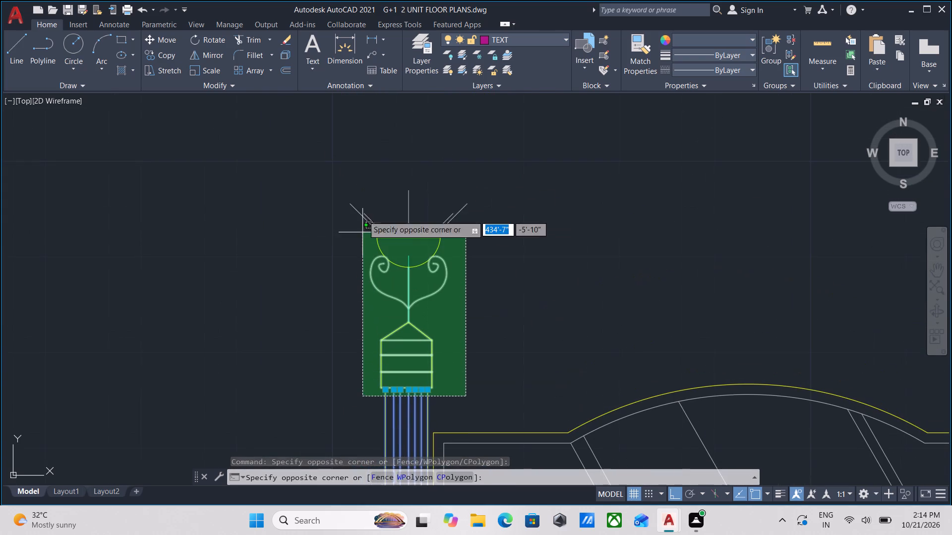
left_click(330, 169)
right_click(330, 169)
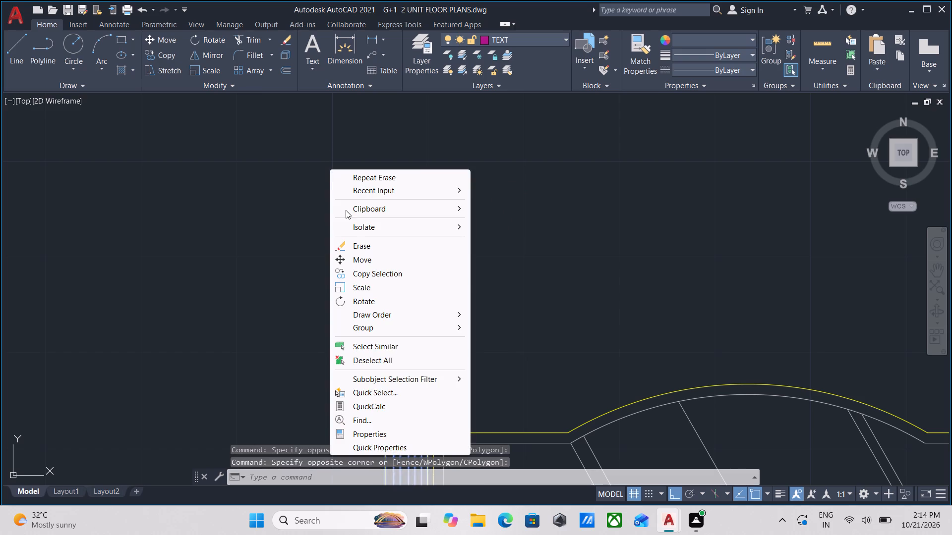
left_click(355, 238)
left_click(359, 246)
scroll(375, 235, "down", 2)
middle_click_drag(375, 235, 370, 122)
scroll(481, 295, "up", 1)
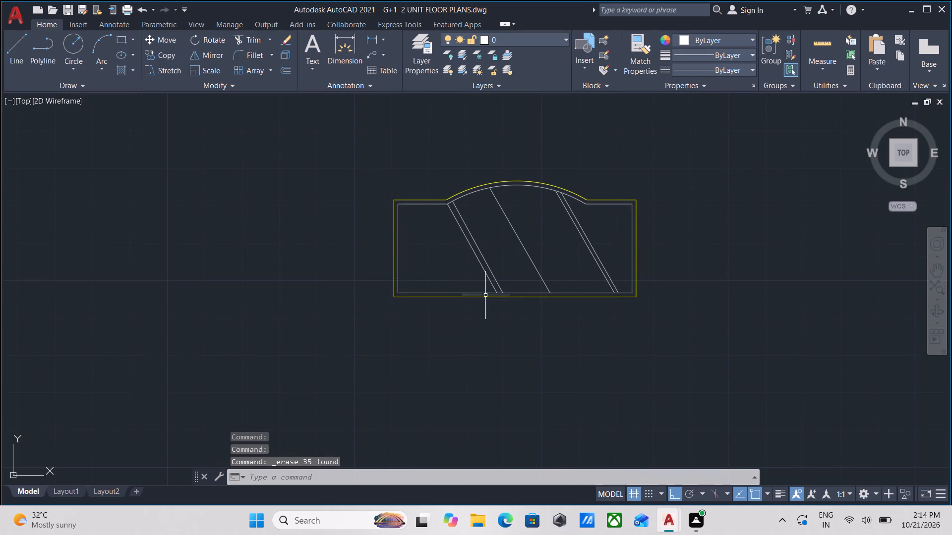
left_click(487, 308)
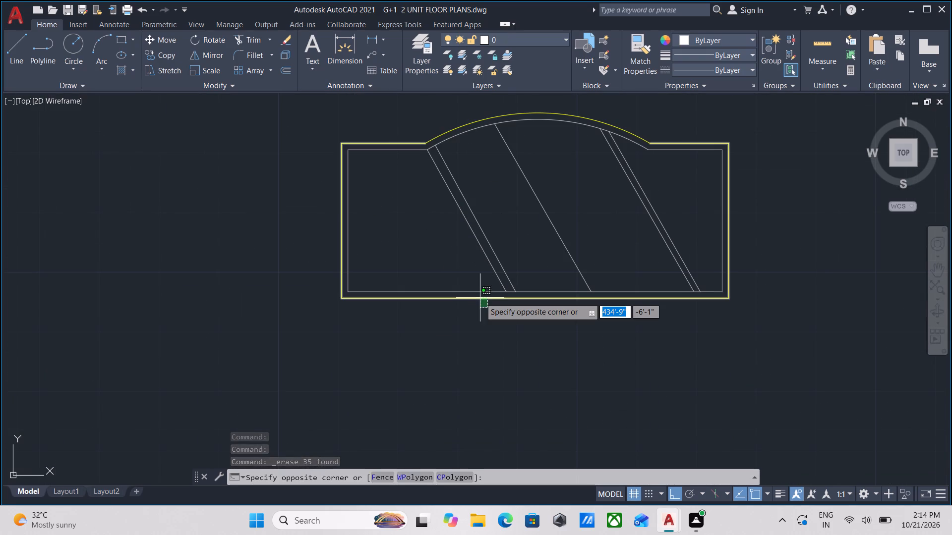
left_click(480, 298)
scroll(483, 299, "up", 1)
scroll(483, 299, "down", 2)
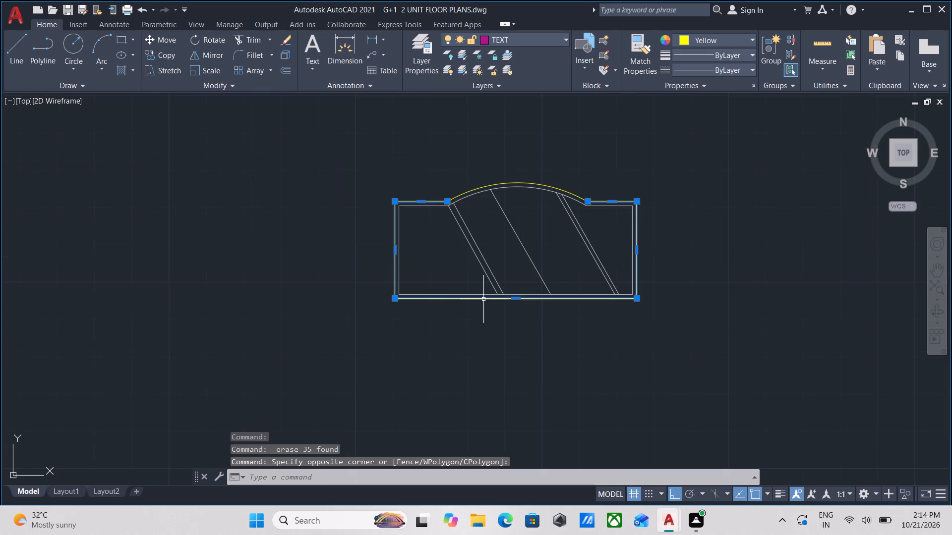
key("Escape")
Match the properties of the gate panel's inner outline onto its yellow outer frame and outer top arc.
scroll(500, 299, "up", 1)
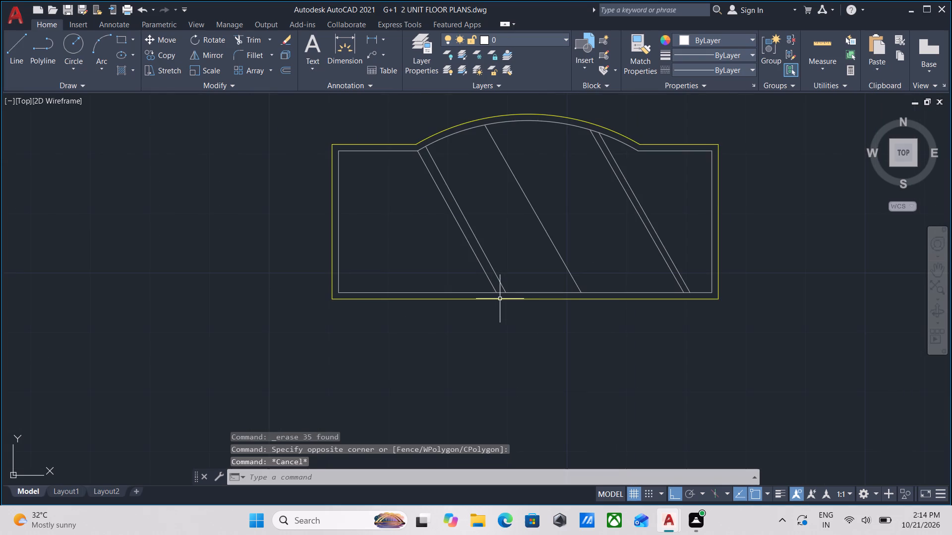
type("MA")
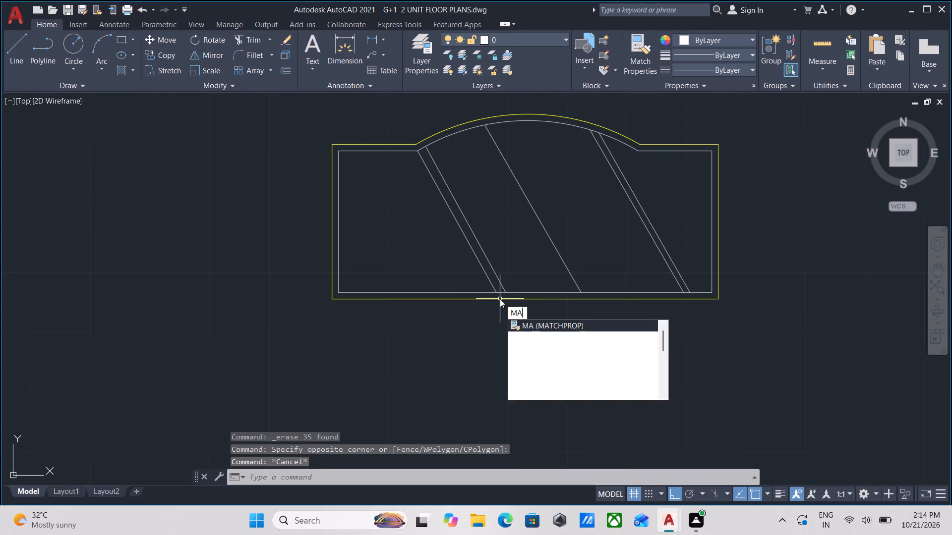
key("Return")
scroll(482, 285, "up", 3)
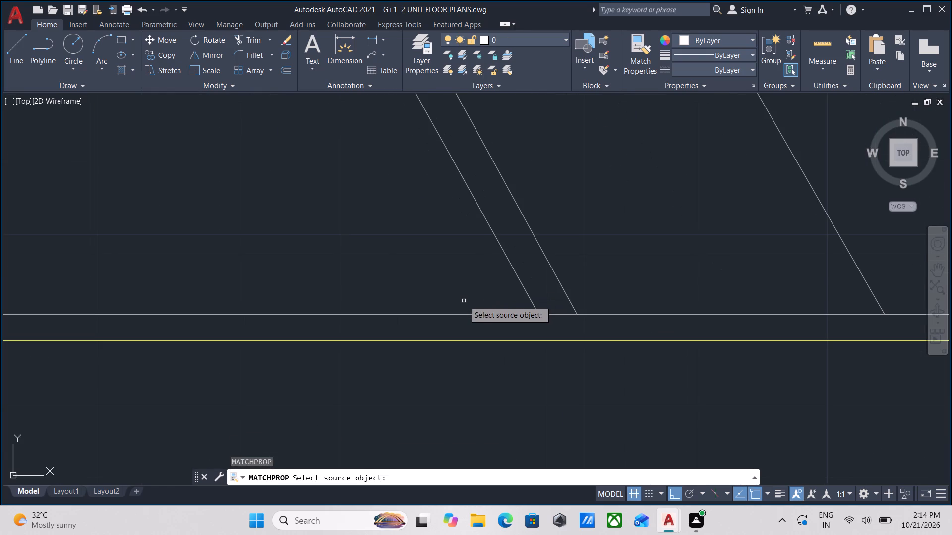
left_click(466, 315)
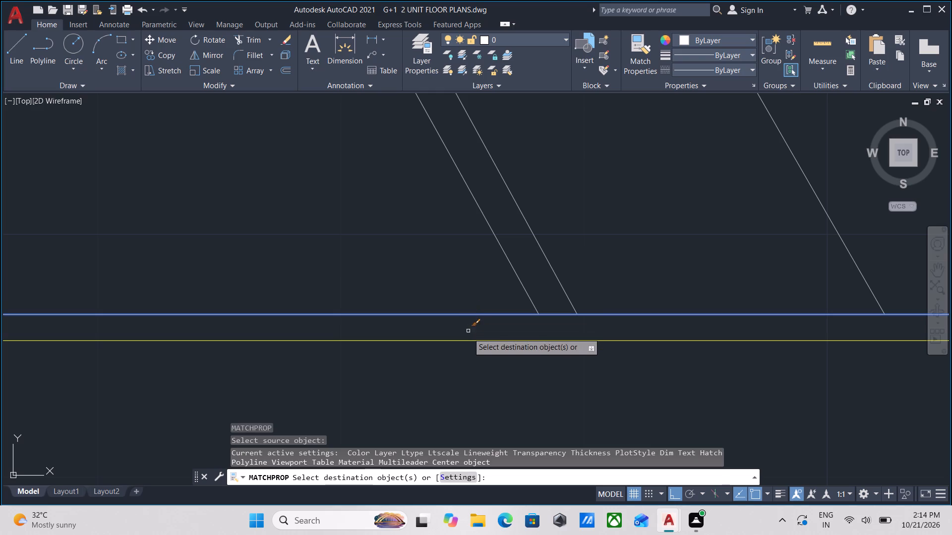
left_click(469, 342)
scroll(469, 342, "down", 4)
middle_click_drag(428, 347, 446, 372)
scroll(496, 241, "up", 2)
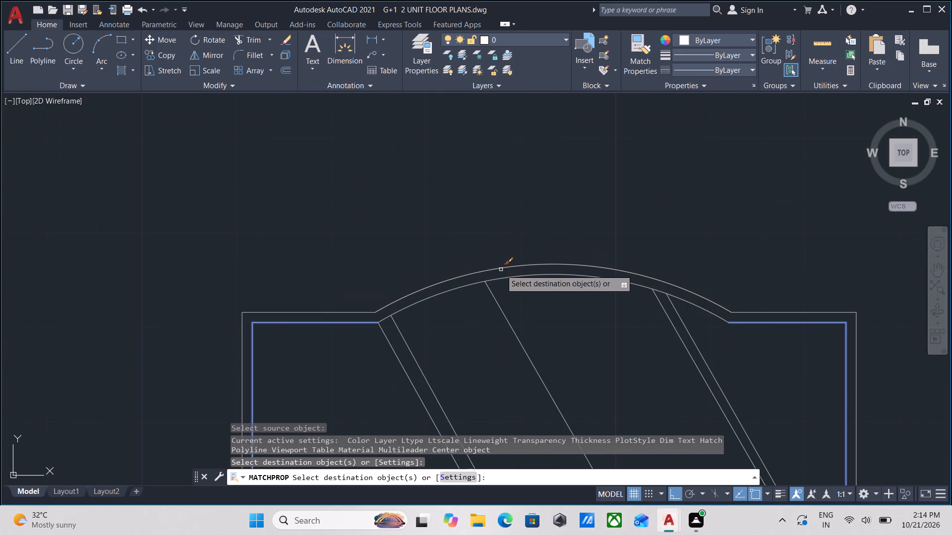
left_click(501, 269)
scroll(501, 264, "down", 2)
key("Escape")
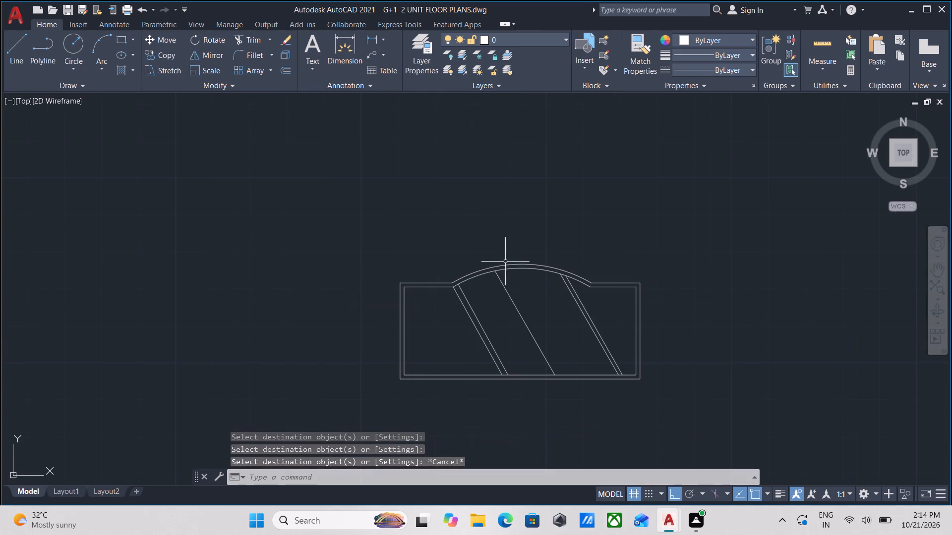
Group the gate panel's outlines, arcs and diagonal lines into one unnamed group.
left_click(665, 408)
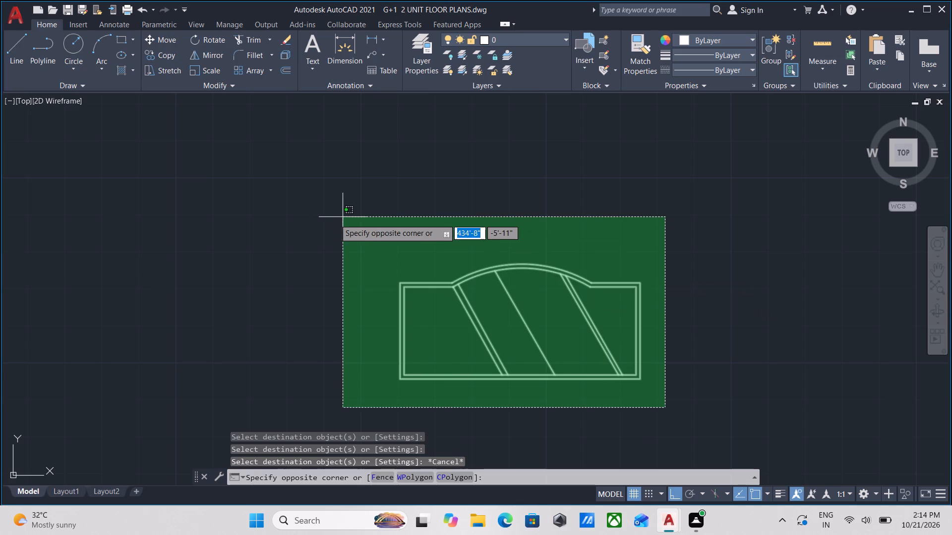
left_click(332, 220)
key("g")
key("Return")
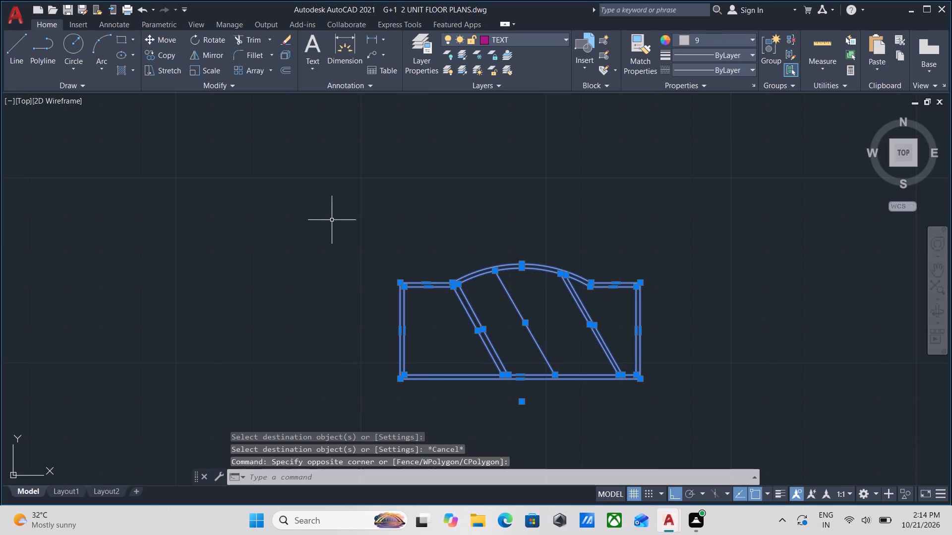
Scale the grouped gate from its lower-left corner by reference, using its full bottom edge as reference length and 8' as new length.
left_click_drag(559, 400, 555, 395)
left_click(524, 348)
scroll(490, 331, "down", 1)
middle_click_drag(490, 331, 498, 331)
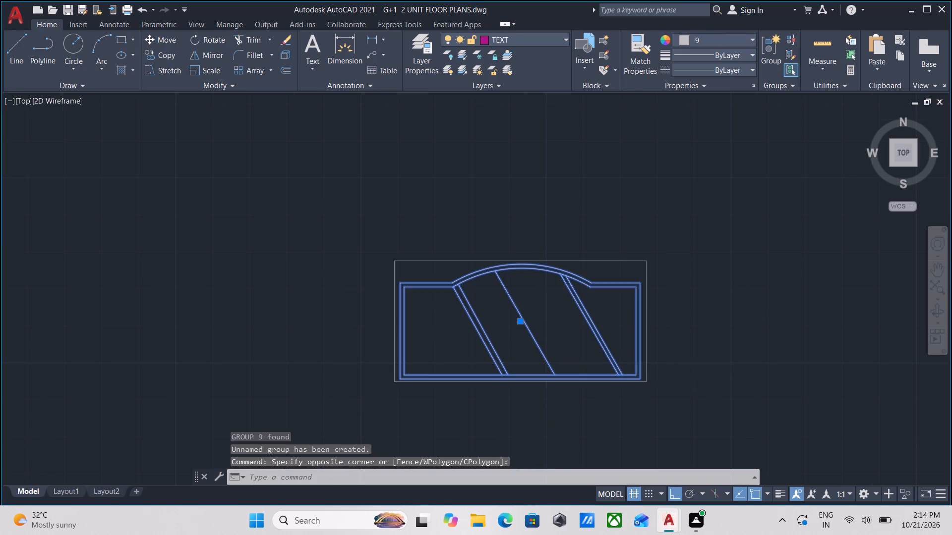
middle_click_drag(498, 331, 607, 338)
middle_click_drag(559, 315, 590, 292)
scroll(559, 294, "down", 1)
middle_click_drag(428, 290, 538, 262)
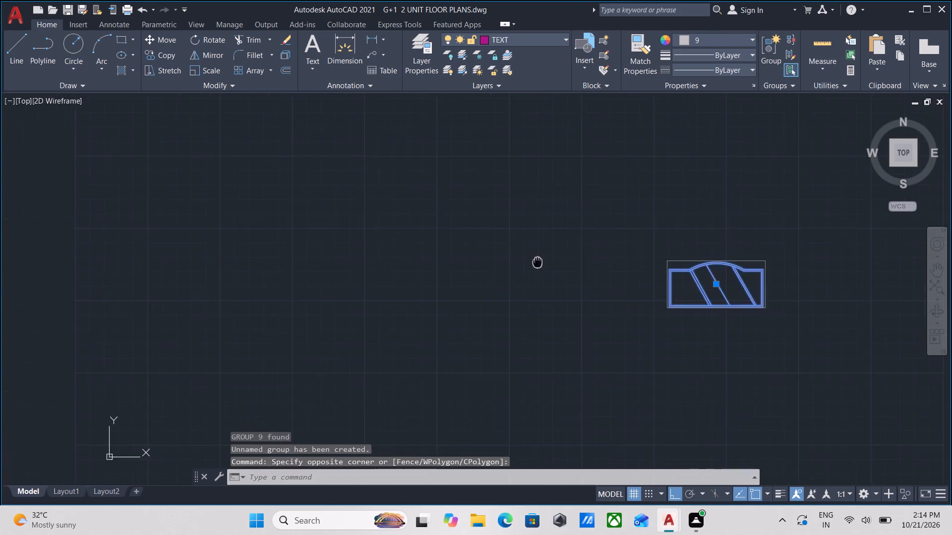
scroll(543, 268, "down", 3)
middle_click_drag(549, 270, 680, 267)
scroll(710, 277, "up", 3)
middle_click_drag(730, 269, 608, 294)
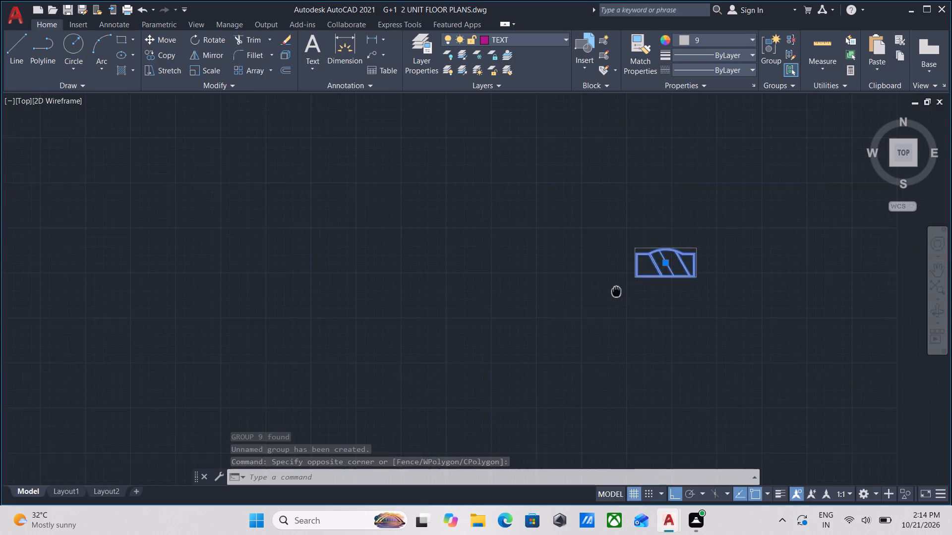
scroll(623, 298, "up", 2)
type("SC")
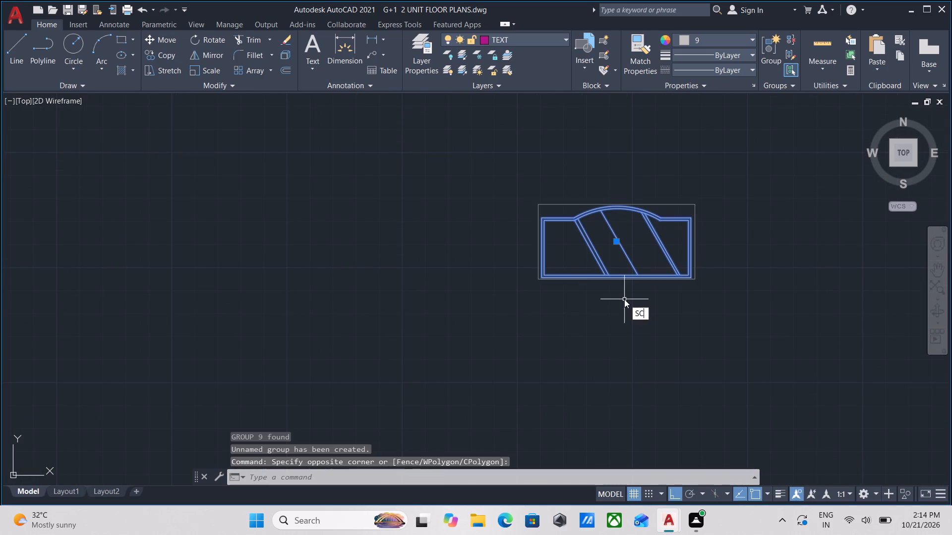
key("a")
key("Return")
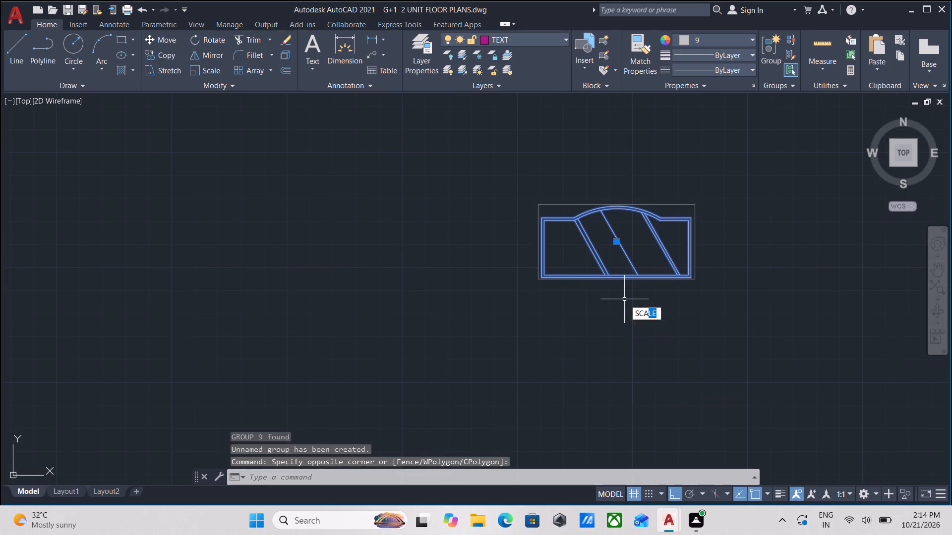
scroll(602, 283, "up", 2)
left_click(449, 274)
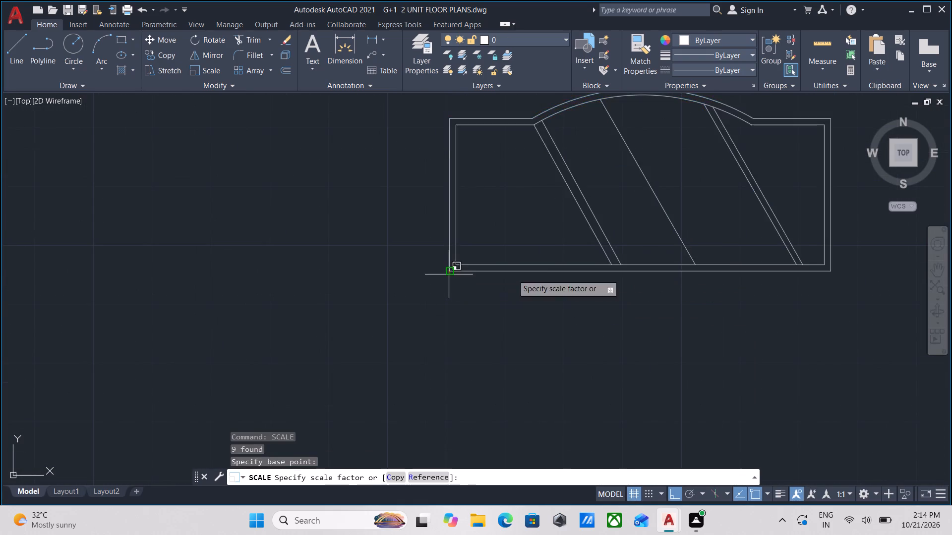
middle_click_drag(643, 283, 521, 290)
key("r")
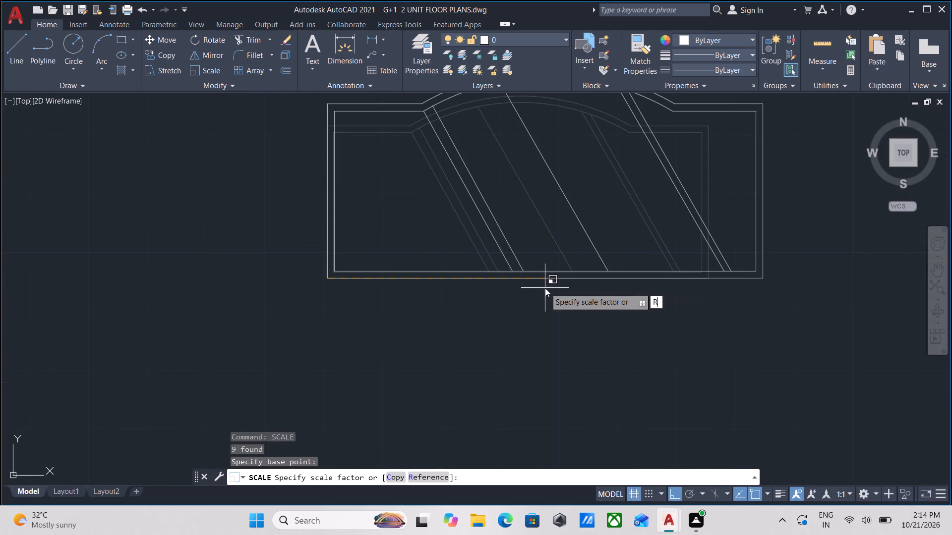
key("Return")
scroll(357, 288, "up", 1)
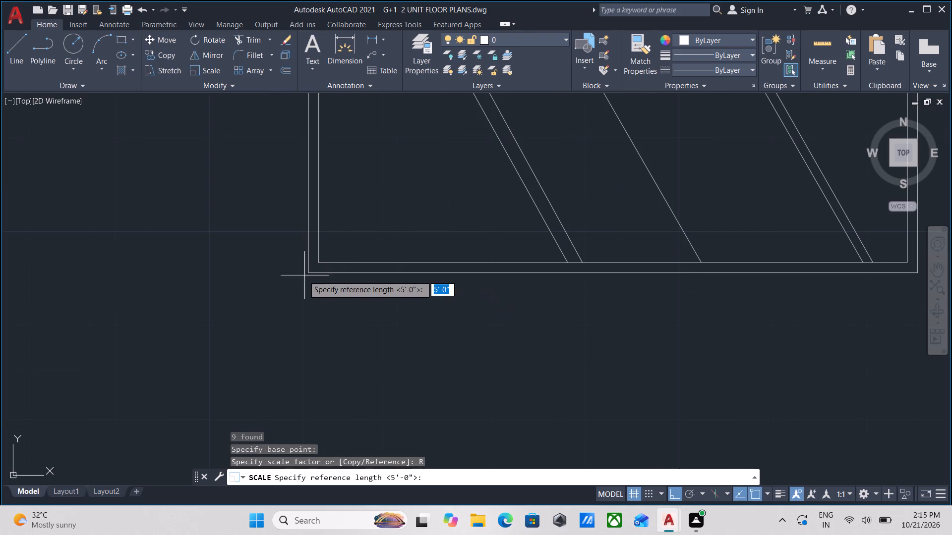
left_click(305, 274)
middle_click_drag(576, 297, 395, 303)
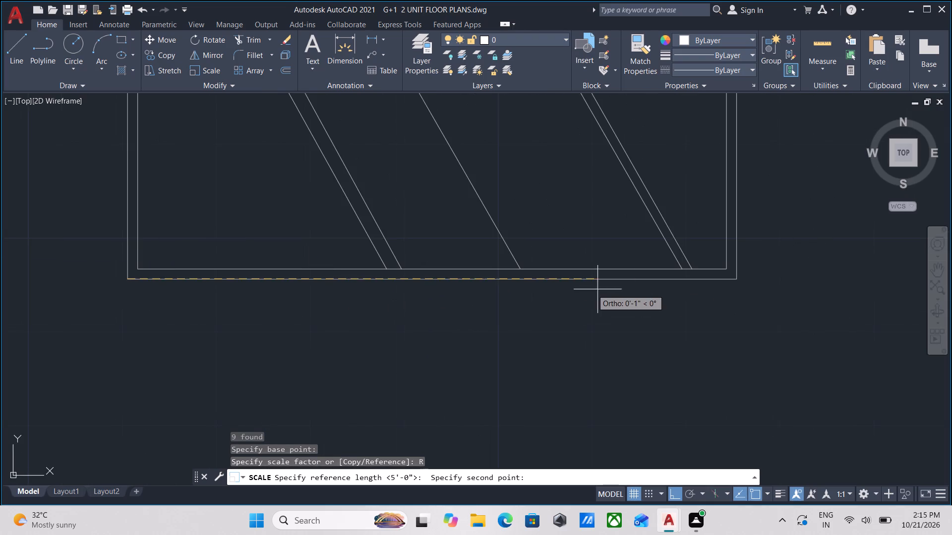
middle_click_drag(635, 297, 564, 303)
left_click(668, 284)
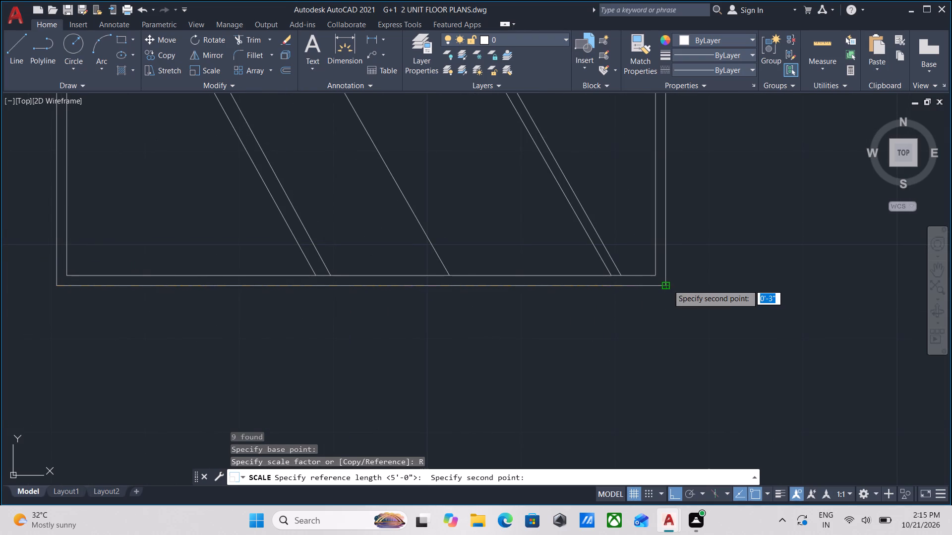
scroll(752, 286, "down", 1)
middle_click_drag(750, 286, 601, 287)
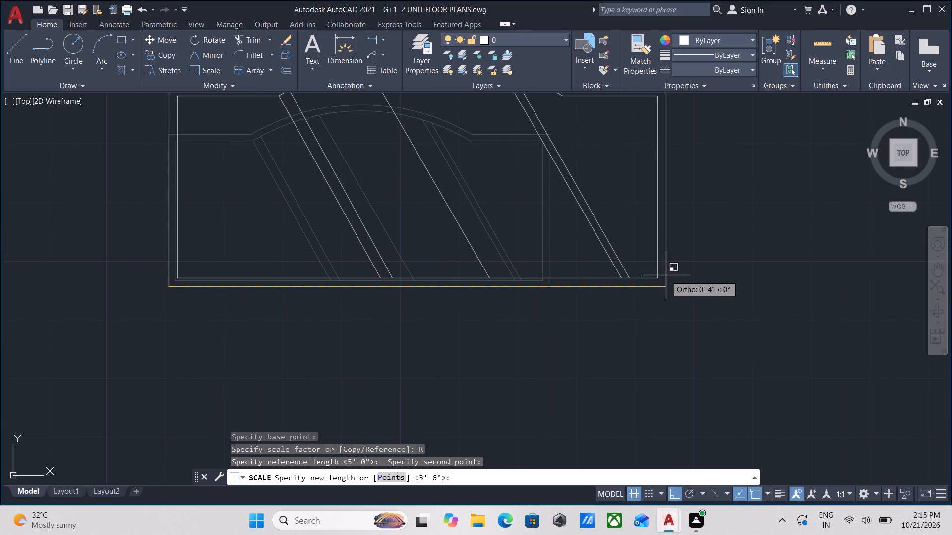
scroll(683, 279, "down", 2)
middle_click_drag(687, 280, 636, 296)
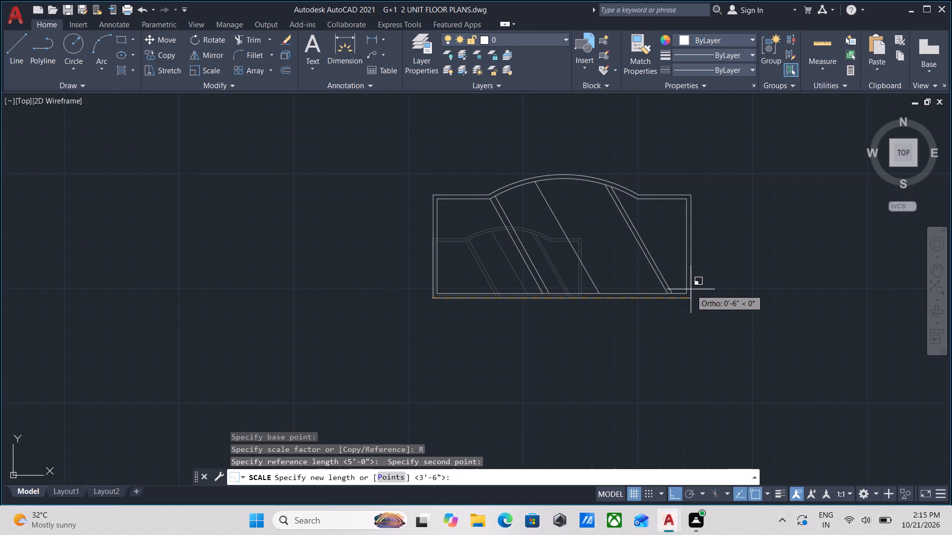
type("8'")
key("Return")
Examine the scaled gate's size and position relative to the level lines and vertical projection lines.
scroll(691, 289, "down", 2)
middle_click_drag(677, 290, 691, 289)
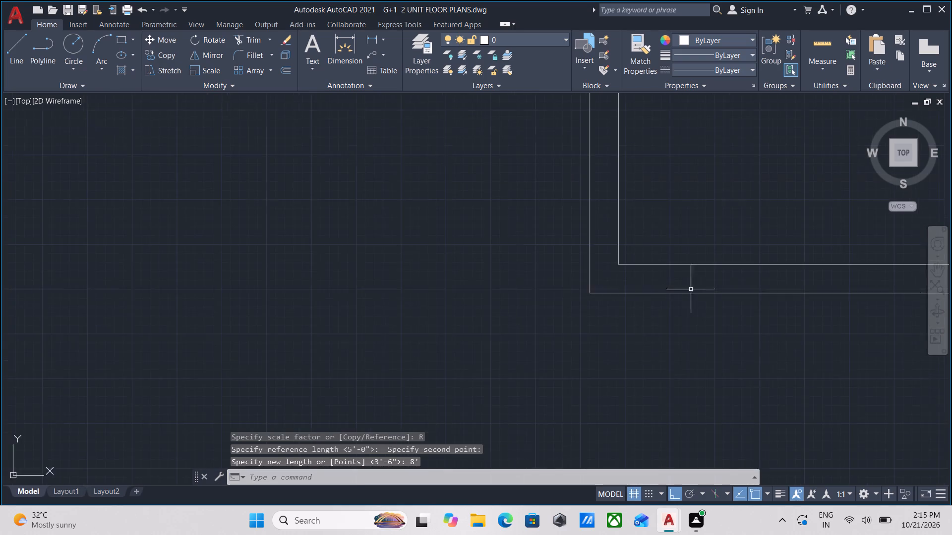
middle_click_drag(691, 289, 513, 306)
scroll(532, 306, "down", 9)
middle_click_drag(551, 306, 551, 312)
scroll(551, 312, "up", 1)
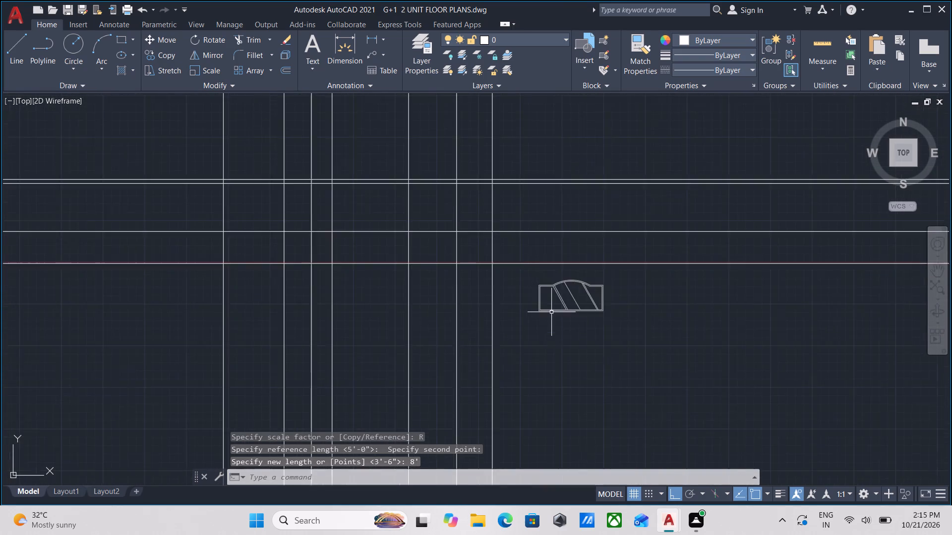
scroll(551, 312, "up", 1)
scroll(648, 295, "up", 2)
scroll(642, 298, "down", 1)
middle_click_drag(642, 298, 644, 315)
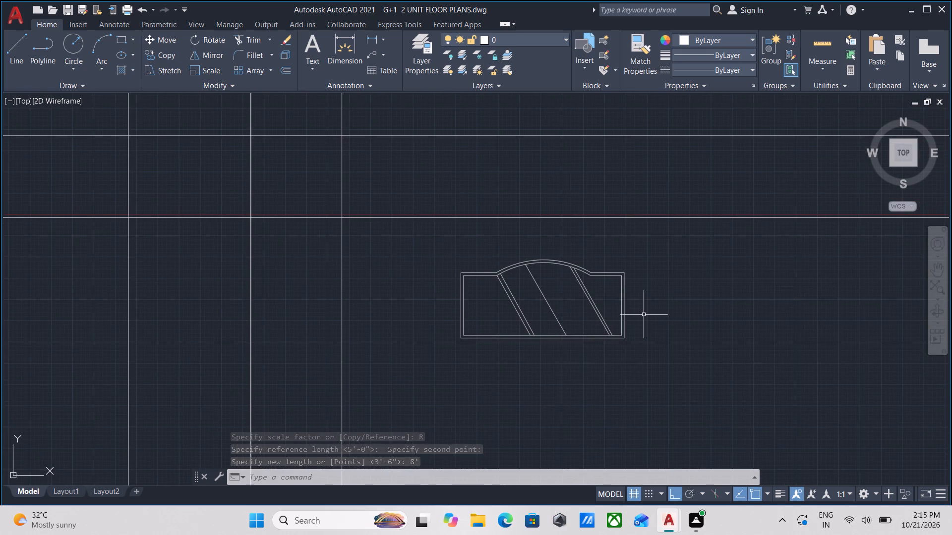
Copy the grouped gate from its lower-left corner to where the lowest level line meets the projection line at the entrance door's left side.
middle_click_drag(644, 315, 653, 364)
scroll(600, 322, "down", 1)
middle_click_drag(600, 322, 630, 333)
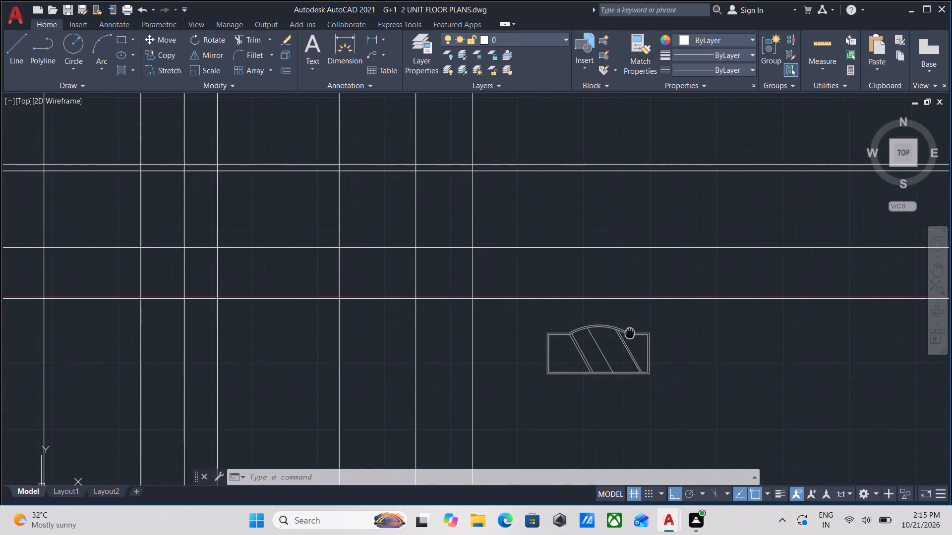
scroll(581, 323, "down", 2)
middle_click_drag(581, 323, 584, 327)
scroll(621, 346, "up", 2)
left_click(622, 359)
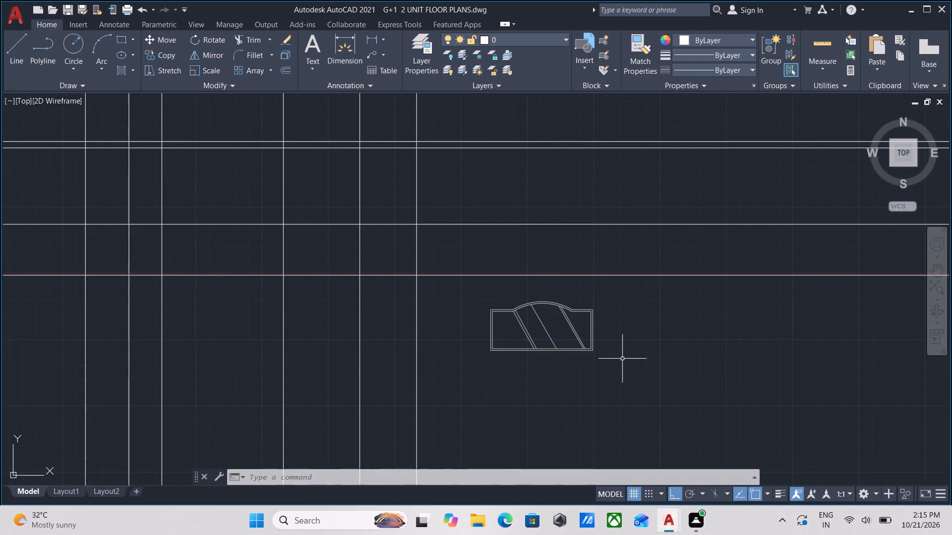
left_click(547, 303)
middle_click_drag(549, 303, 563, 307)
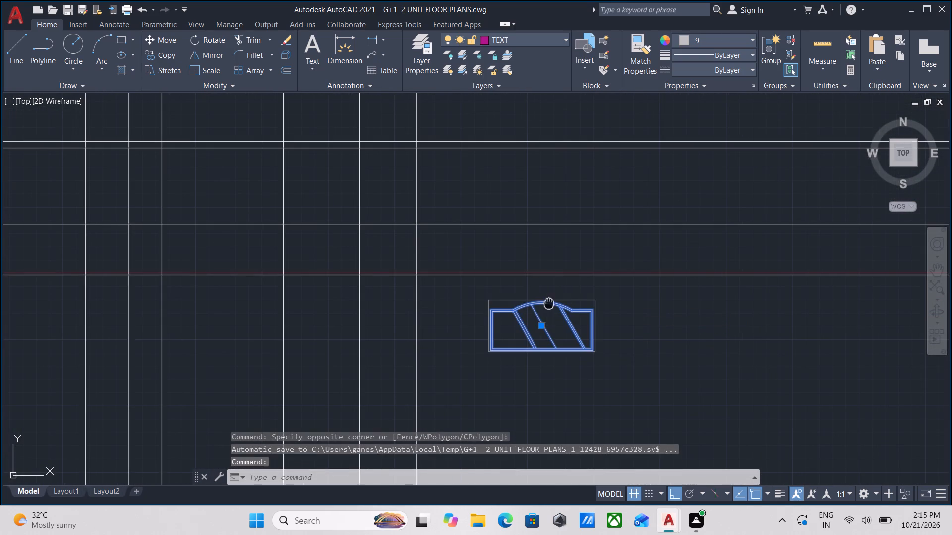
middle_click_drag(563, 307, 618, 317)
scroll(618, 317, "down", 1)
middle_click_drag(618, 317, 622, 325)
scroll(624, 328, "up", 2)
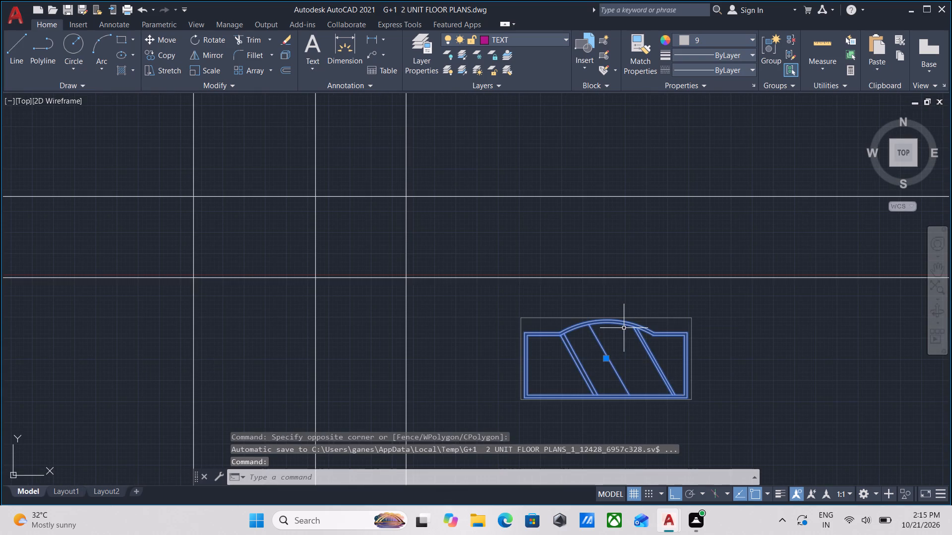
type("CO")
key("Return")
scroll(528, 412, "up", 1)
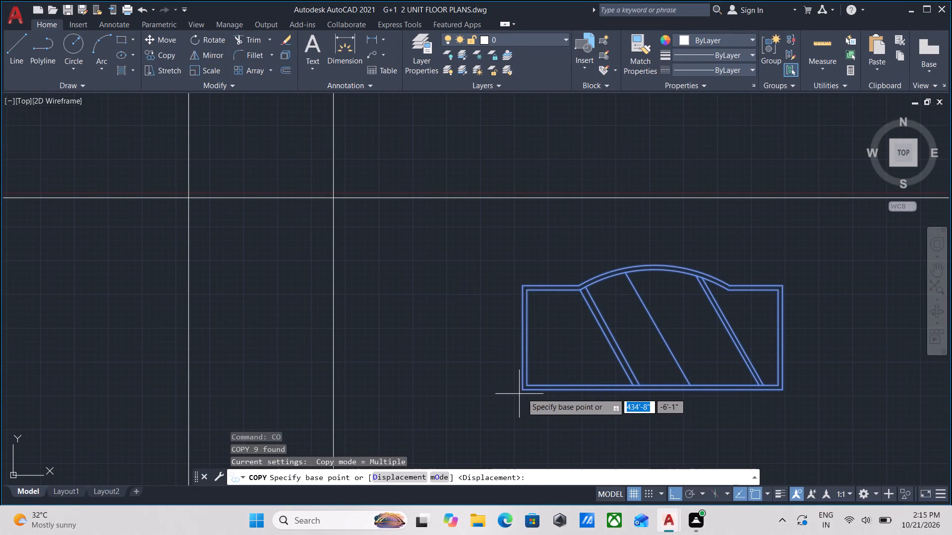
left_click(522, 393)
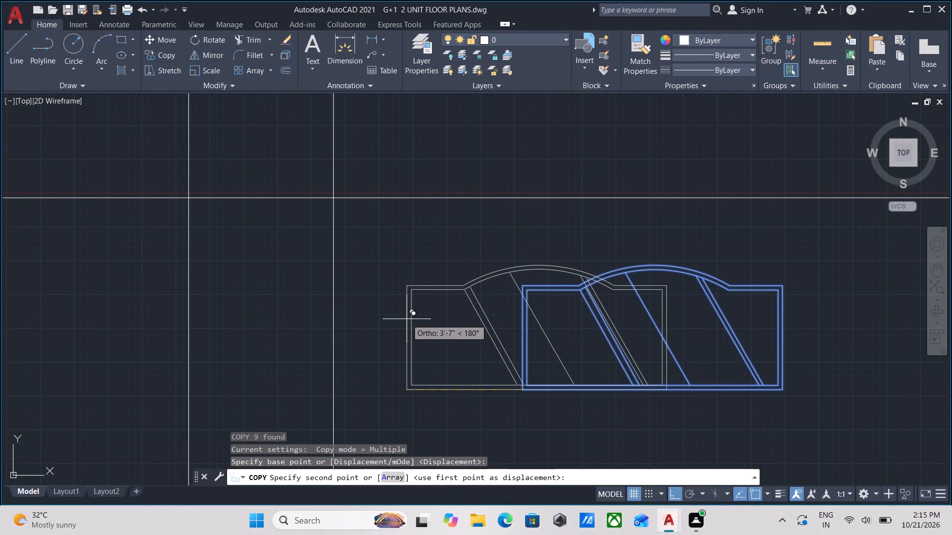
key("F8")
scroll(402, 276, "down", 3)
middle_click_drag(402, 276, 532, 293)
middle_click_drag(448, 300, 478, 420)
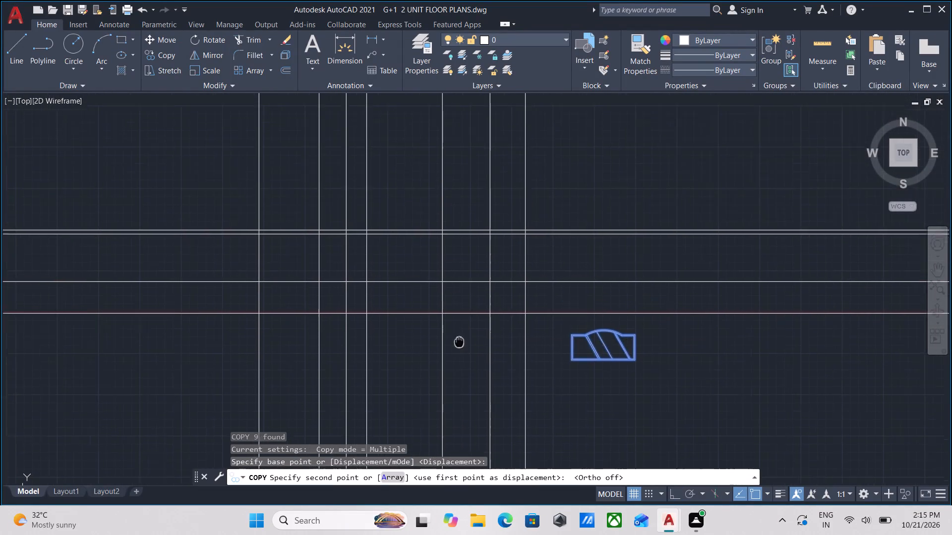
middle_click_drag(478, 420, 478, 428)
scroll(478, 429, "down", 2)
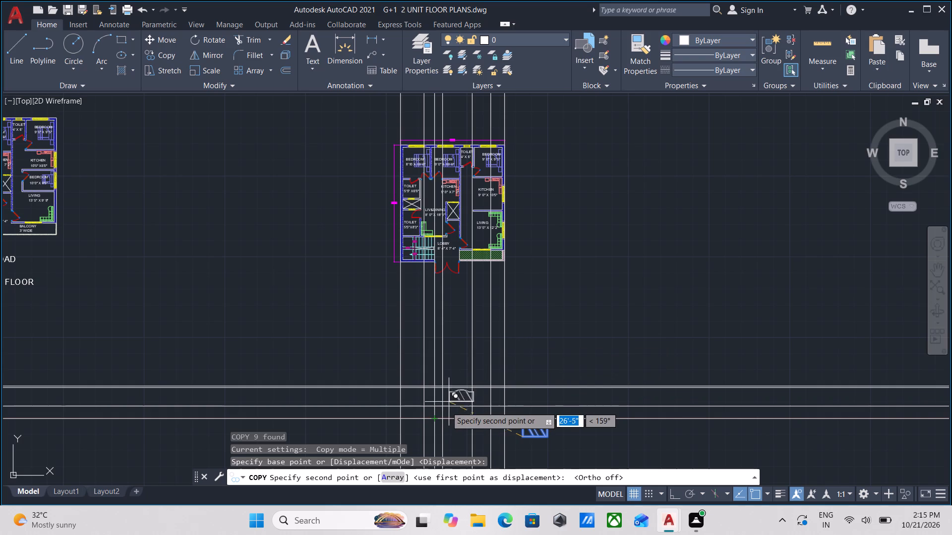
scroll(446, 407, "up", 2)
scroll(437, 414, "down", 1)
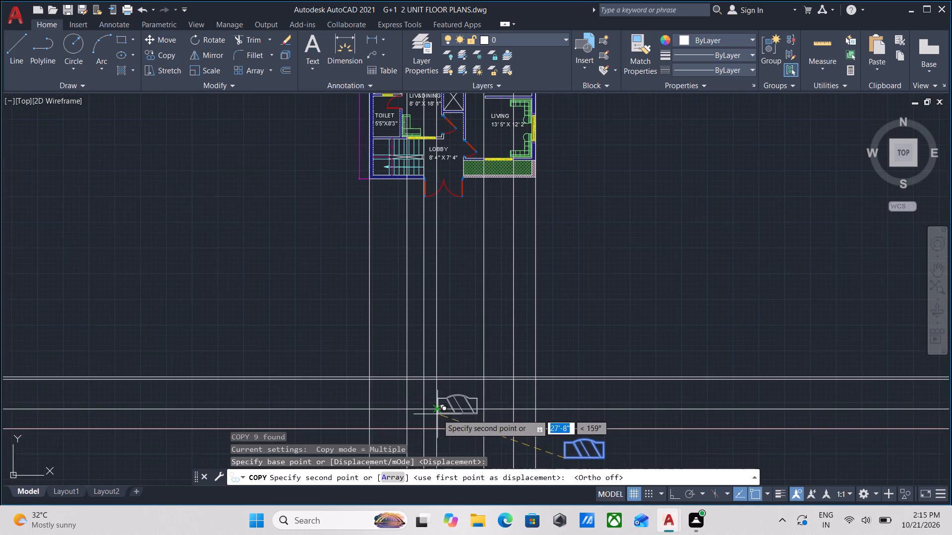
middle_click_drag(437, 414, 461, 409)
scroll(454, 415, "up", 2)
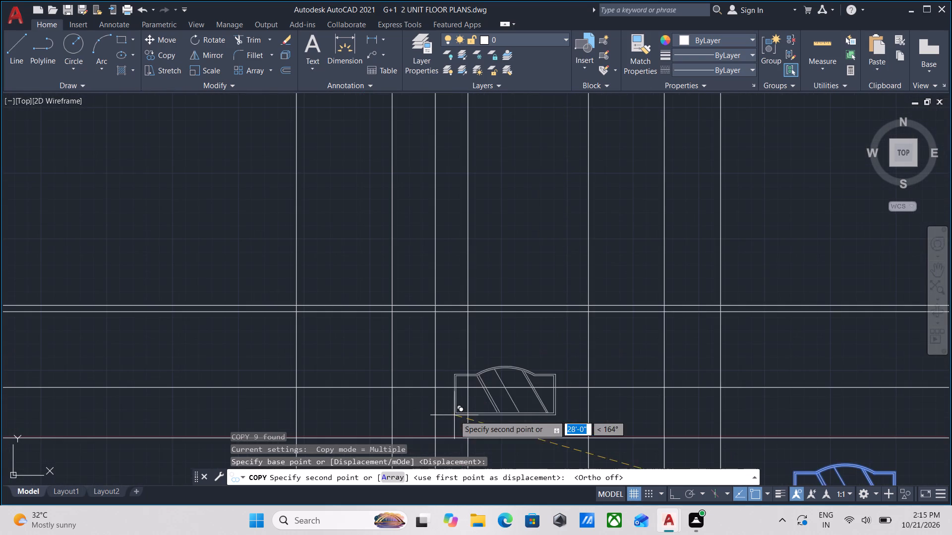
scroll(445, 426, "down", 1)
middle_click_drag(445, 426, 466, 352)
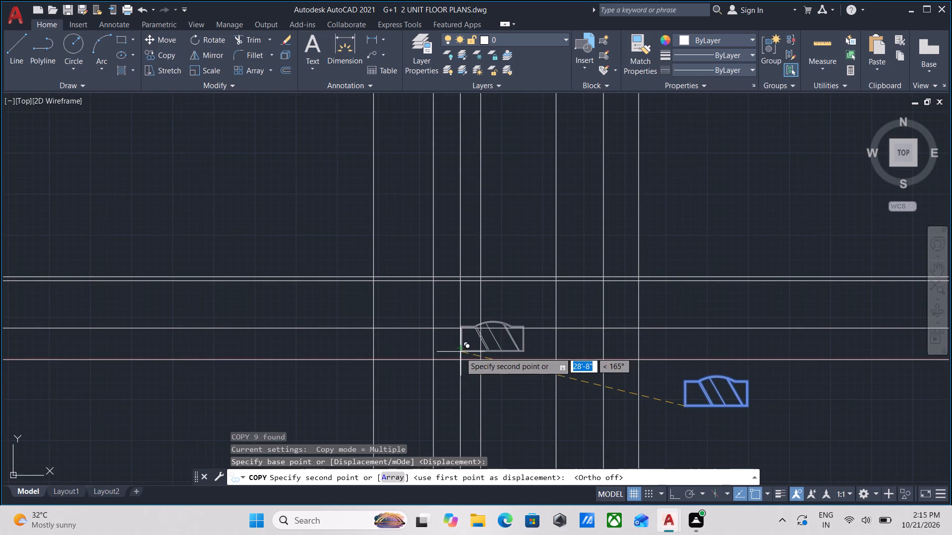
scroll(441, 361, "down", 2)
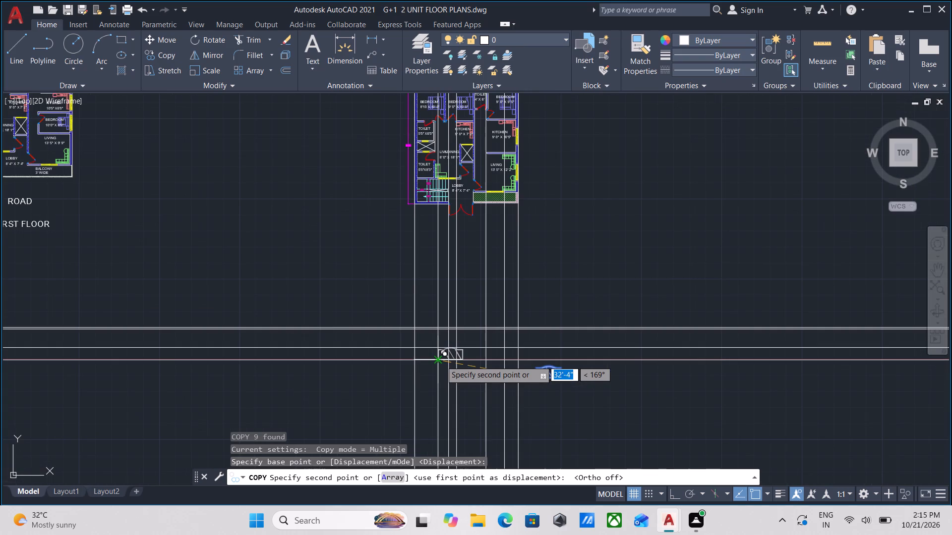
middle_click_drag(441, 361, 441, 366)
scroll(441, 366, "up", 3)
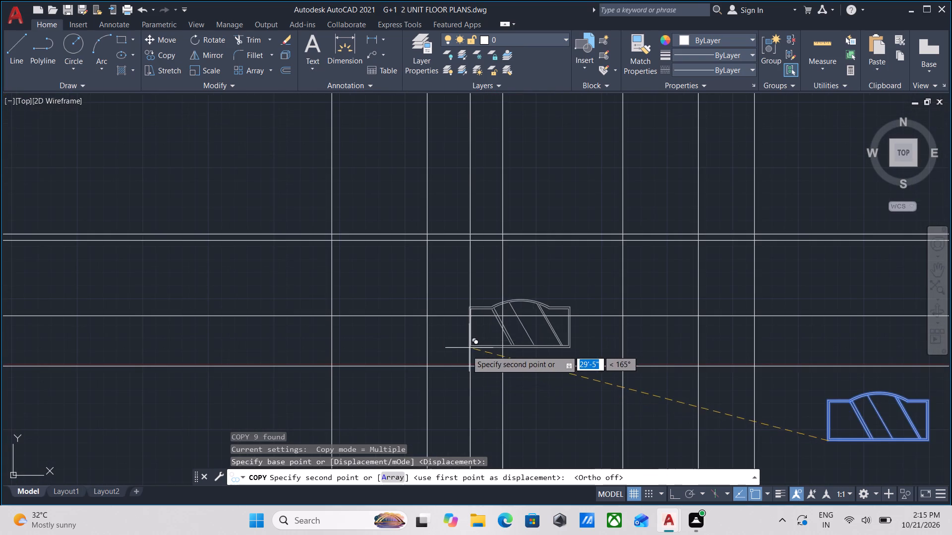
scroll(463, 361, "up", 2)
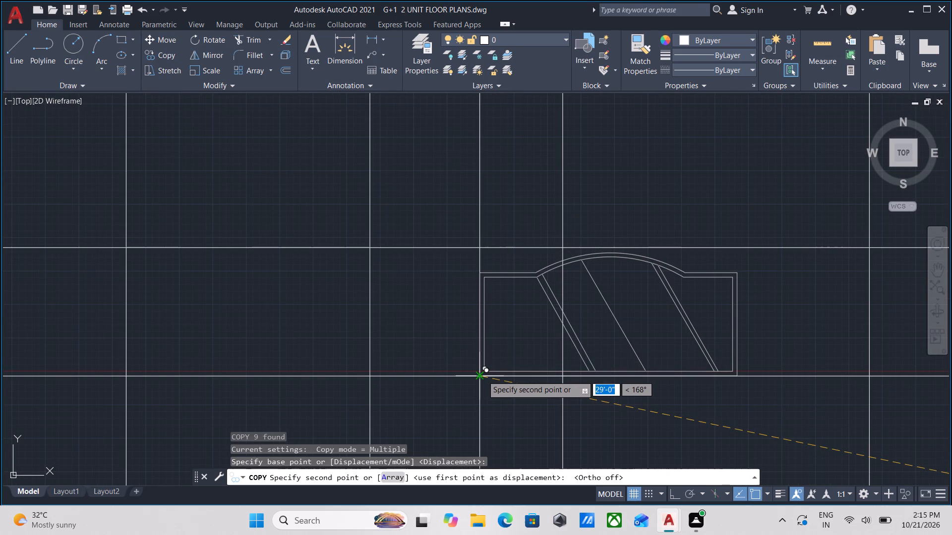
left_click(482, 375)
scroll(532, 333, "down", 2)
middle_click_drag(531, 333, 454, 346)
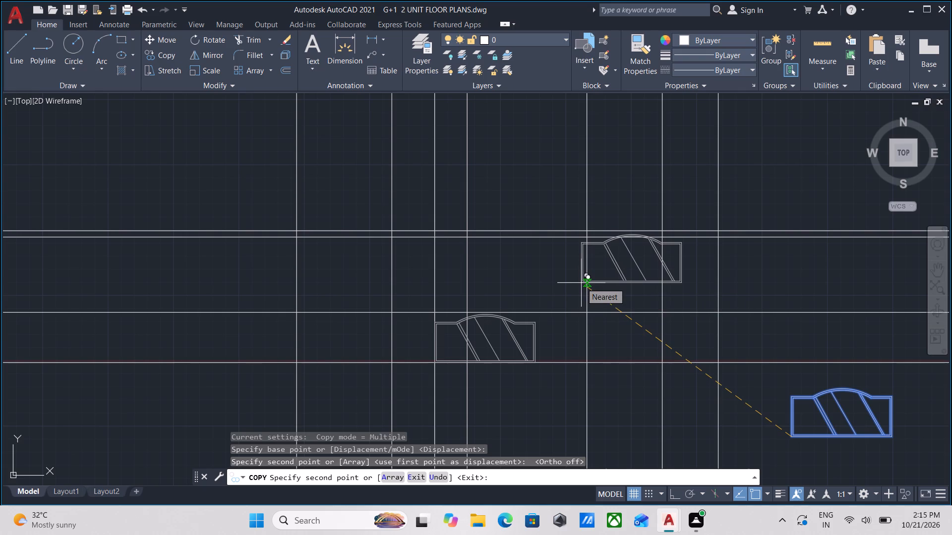
key("Escape")
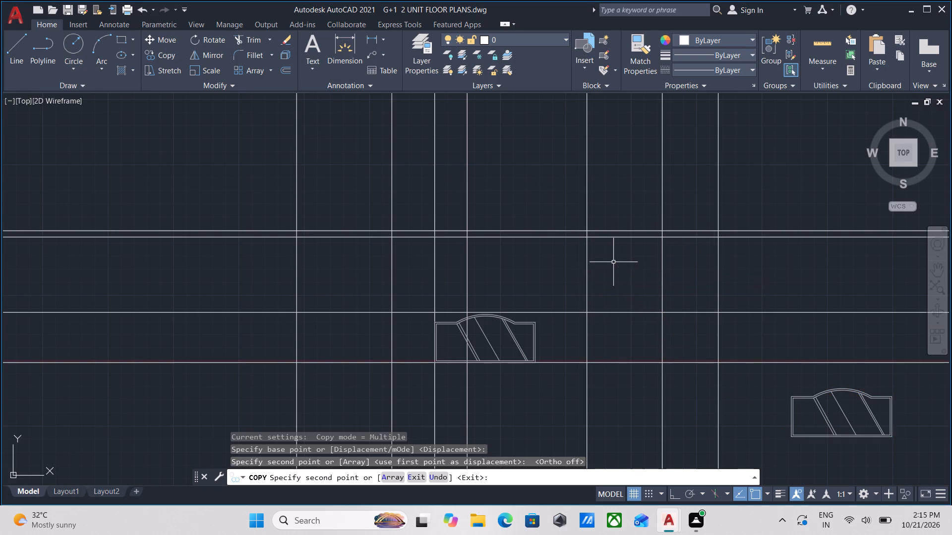
Erase the horizontal level line crossing the top of the copied gate.
scroll(541, 322, "up", 1)
left_click(547, 320)
left_click(533, 274)
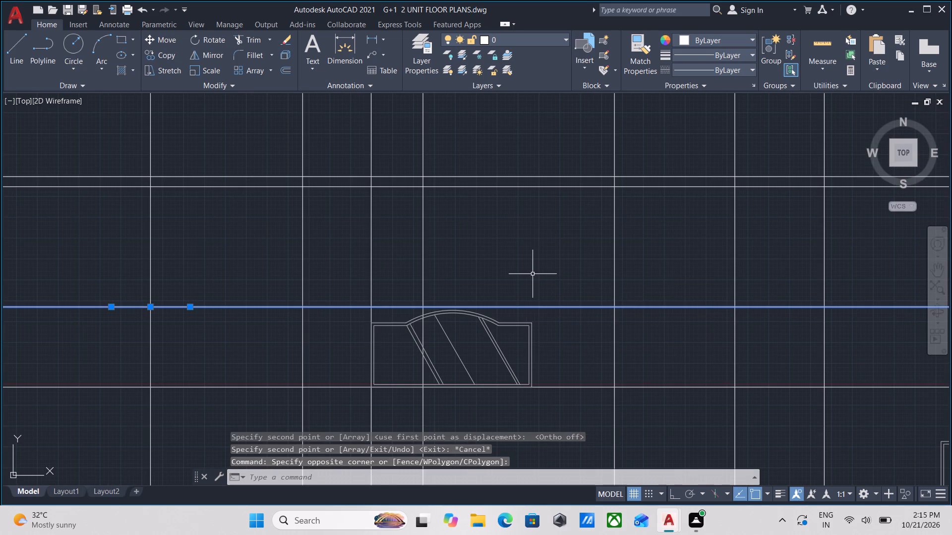
right_click(533, 274)
left_click(549, 274)
Draw a vertical construction line (XLINE) with ortho on, through the balcony wall corner beside the entrance double door's right jamb.
scroll(549, 274, "down", 1)
middle_click_drag(549, 274, 558, 294)
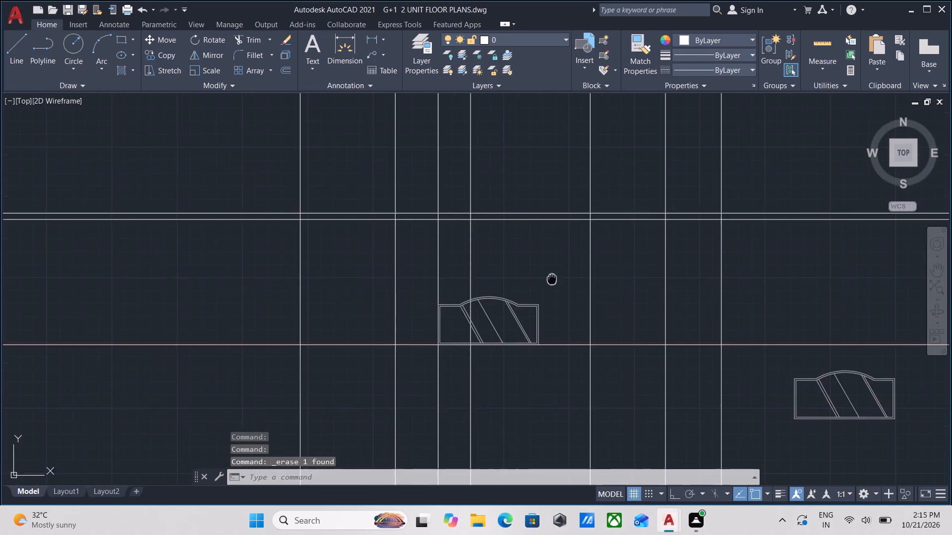
middle_click_drag(558, 294, 564, 319)
scroll(564, 318, "down", 1)
middle_click_drag(564, 318, 559, 372)
middle_click_drag(558, 366, 546, 466)
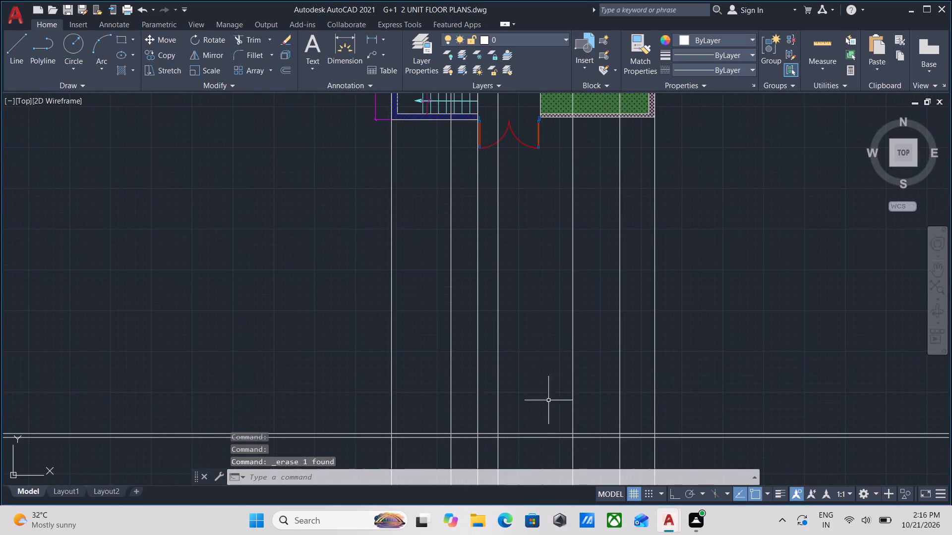
middle_click_drag(555, 265, 554, 297)
type("XL")
key("Return")
scroll(534, 130, "up", 2)
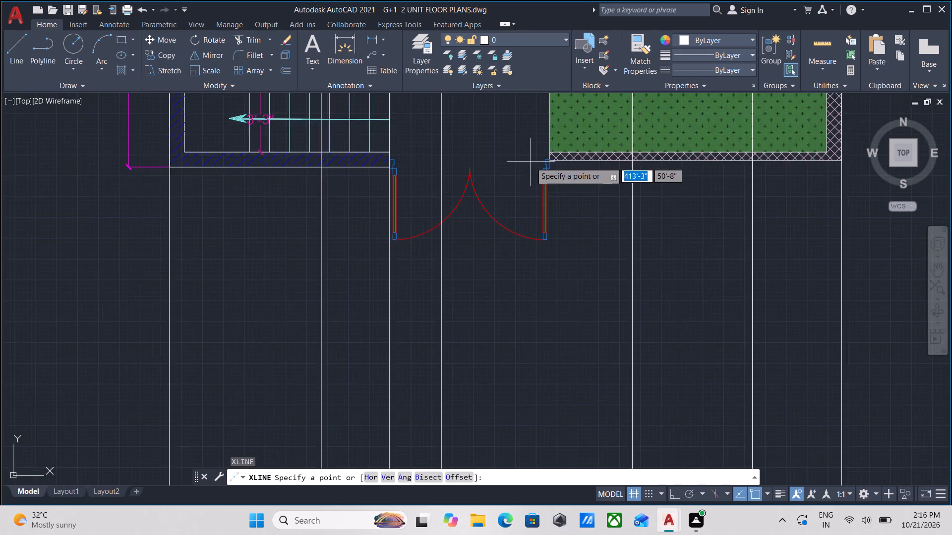
scroll(531, 162, "up", 1)
scroll(590, 161, "up", 1)
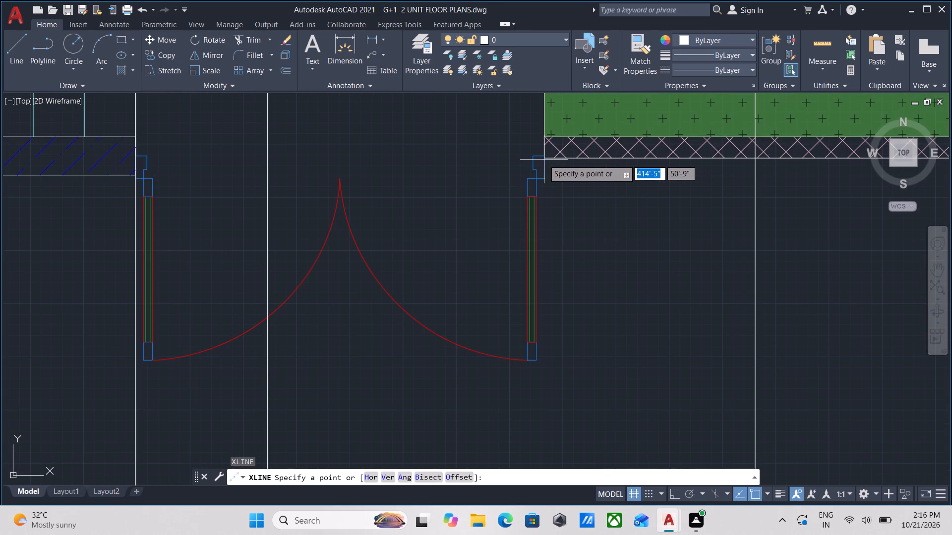
left_click(543, 160)
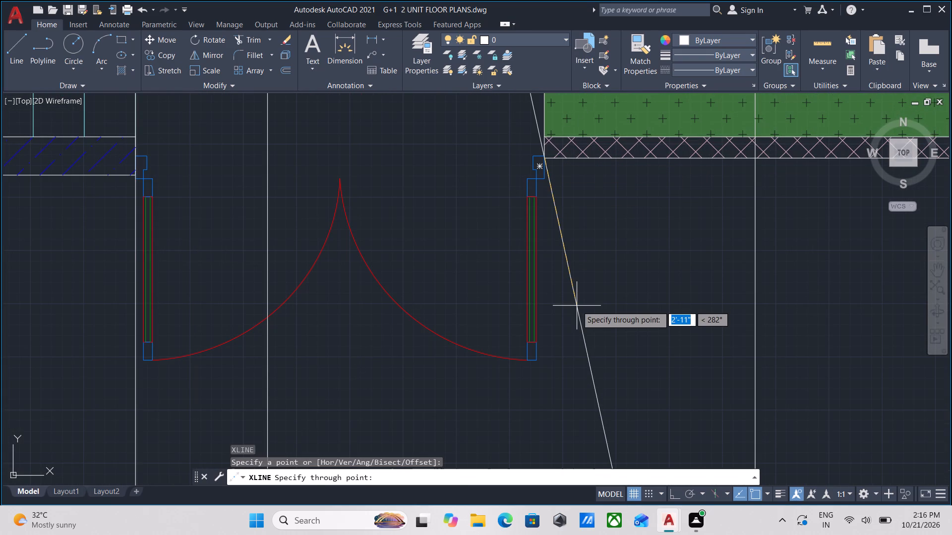
key("F8")
scroll(559, 309, "down", 1)
middle_click_drag(559, 309, 552, 186)
scroll(559, 309, "down", 1)
left_click(542, 344)
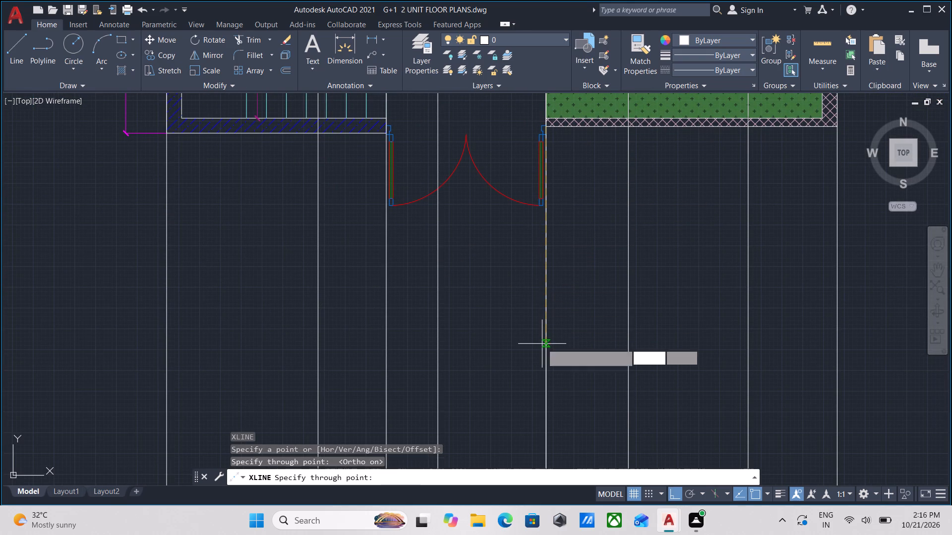
key("Escape")
Examine the copied gate's alignment with the entrance door's projection lines and the level lines.
scroll(549, 283, "down", 2)
middle_click_drag(549, 283, 542, 301)
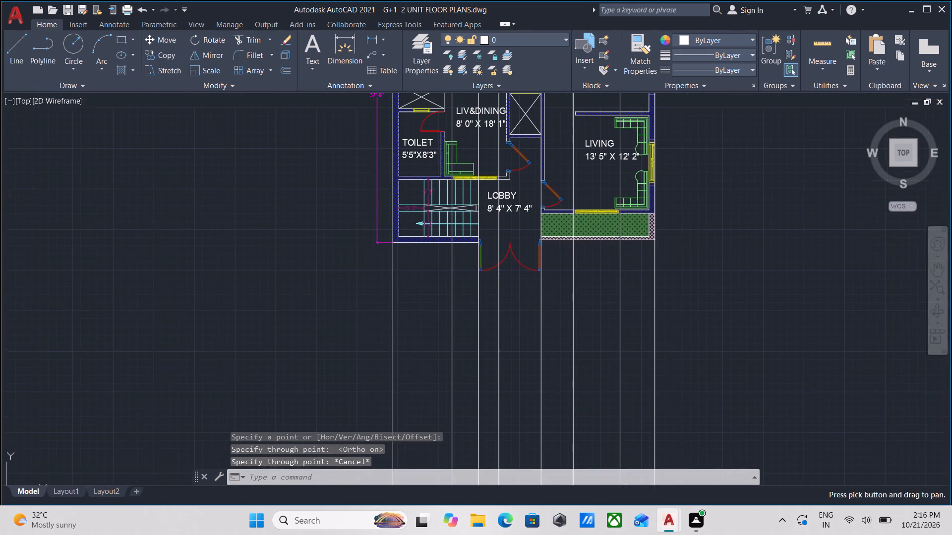
scroll(583, 270, "up", 2)
scroll(588, 265, "down", 1)
middle_click_drag(588, 265, 504, 260)
scroll(521, 223, "down", 2)
middle_click_drag(521, 223, 508, 174)
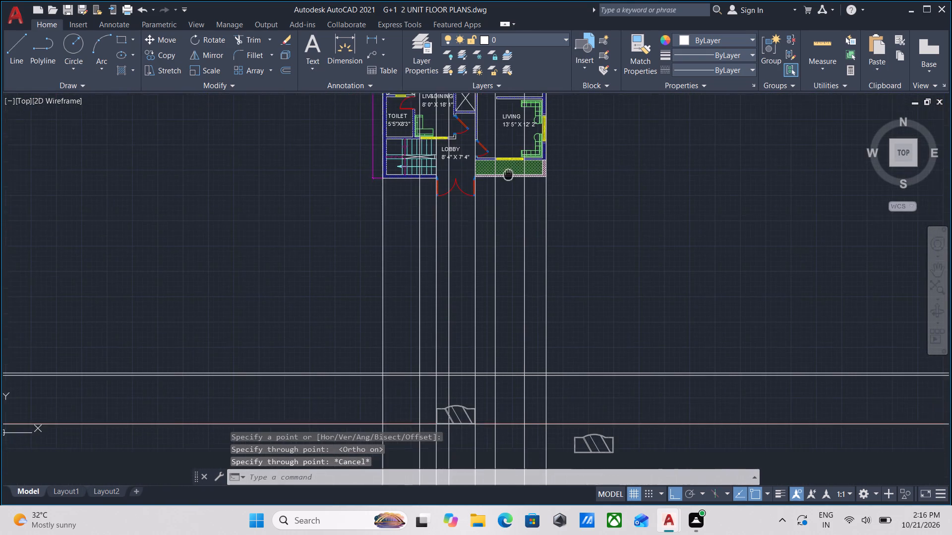
middle_click_drag(587, 262, 585, 226)
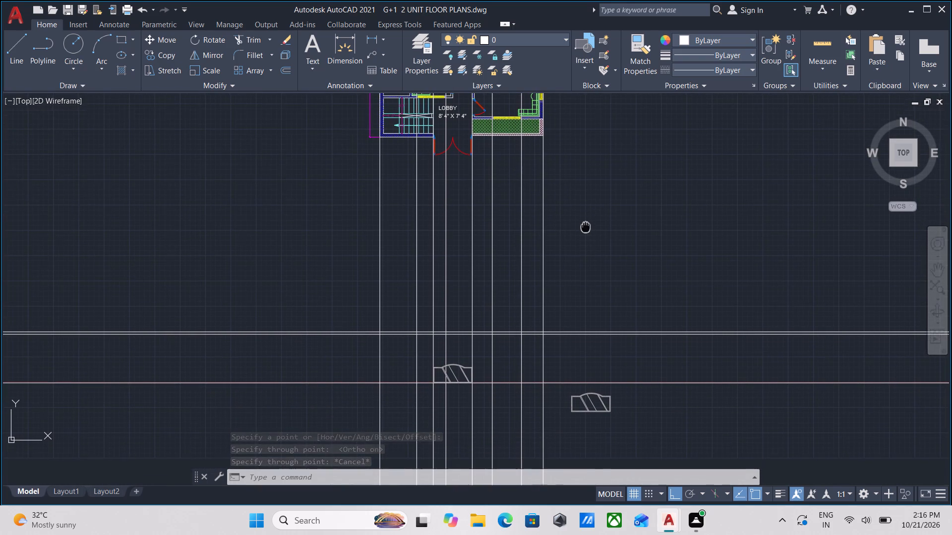
scroll(496, 379, "up", 1)
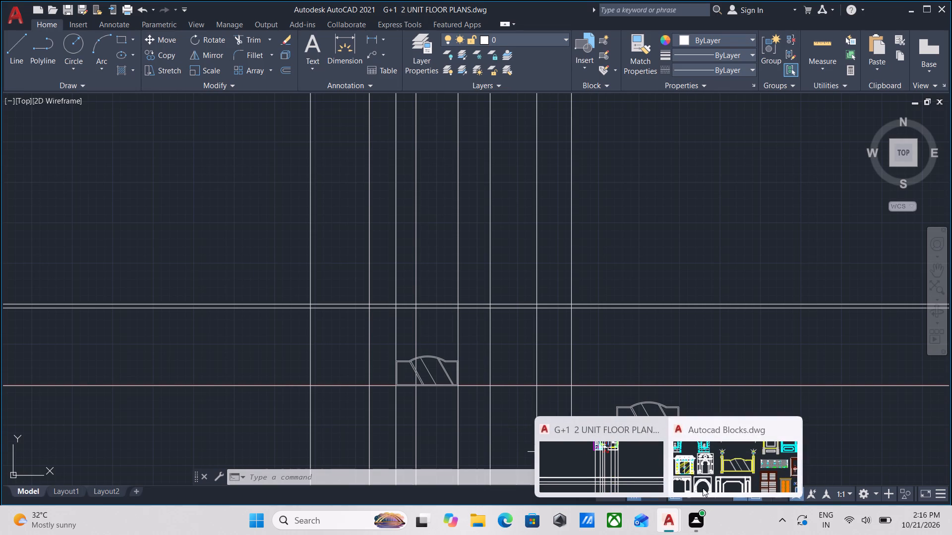
Switch to Autocad Blocks.dwg and look through the gate, arch, door and window block sections.
left_click(738, 478)
scroll(656, 311, "down", 2)
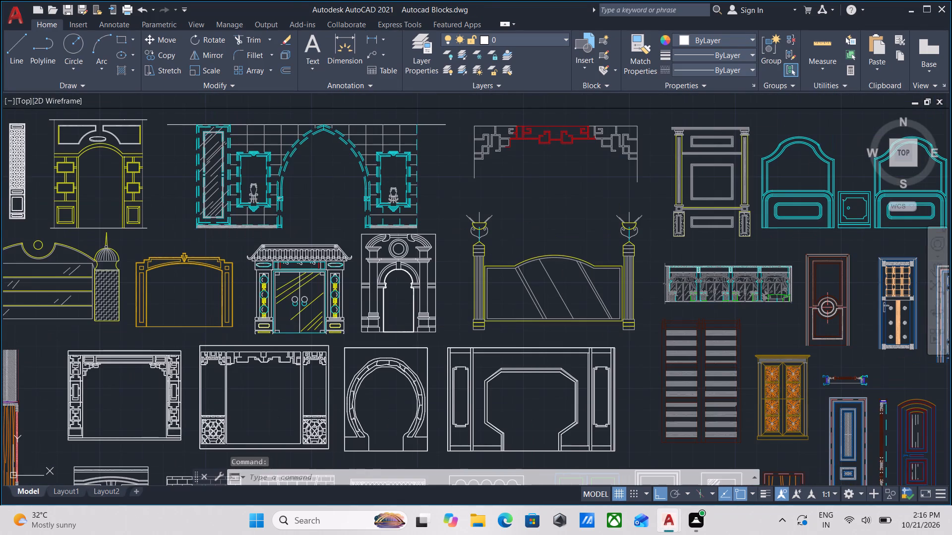
scroll(707, 350, "down", 1)
middle_click_drag(707, 350, 631, 354)
scroll(631, 354, "up", 1)
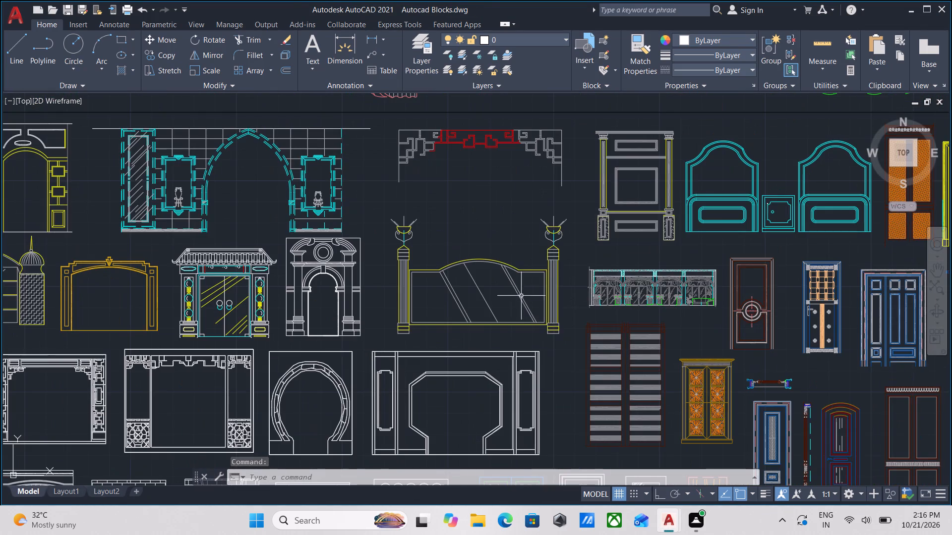
scroll(529, 291, "down", 1)
scroll(658, 331, "up", 1)
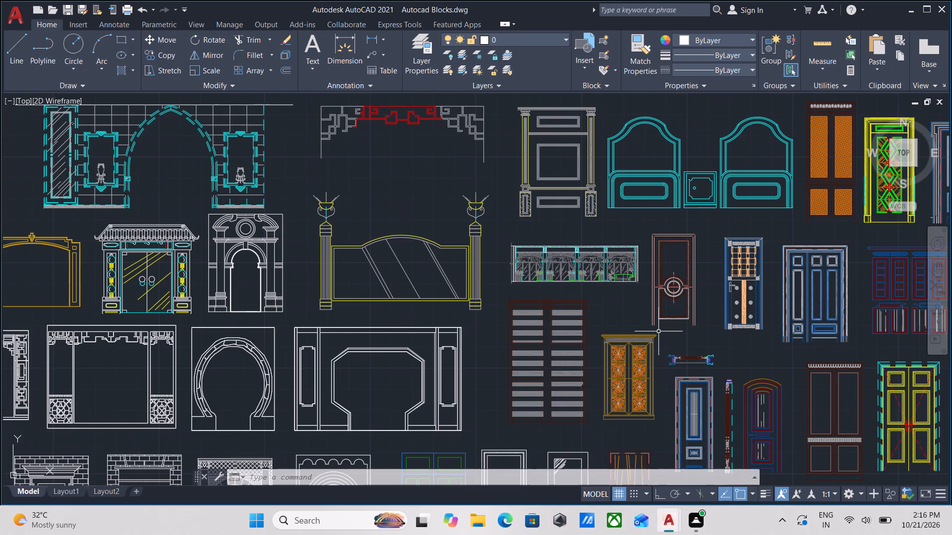
scroll(669, 321, "down", 1)
middle_click_drag(669, 321, 391, 327)
scroll(650, 321, "down", 1)
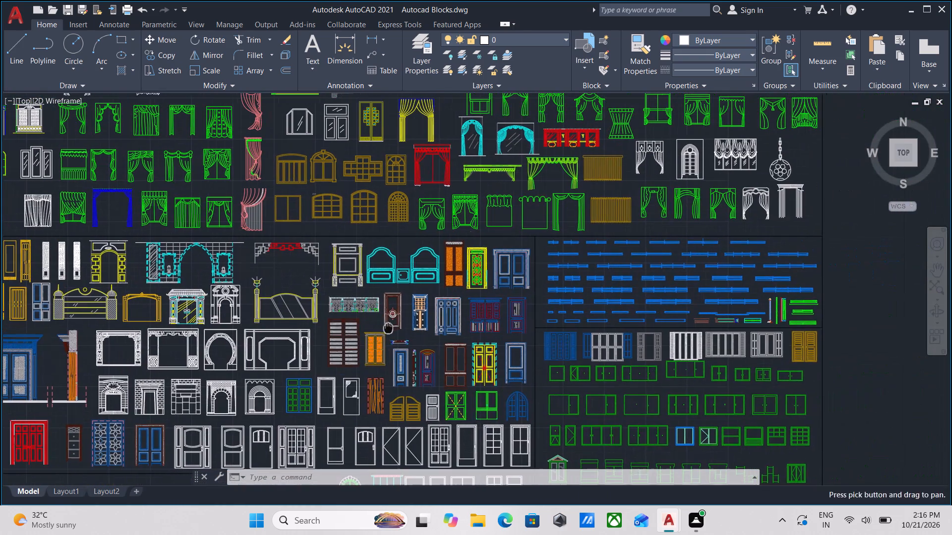
middle_click_drag(512, 304, 488, 326)
middle_click_drag(623, 264, 615, 302)
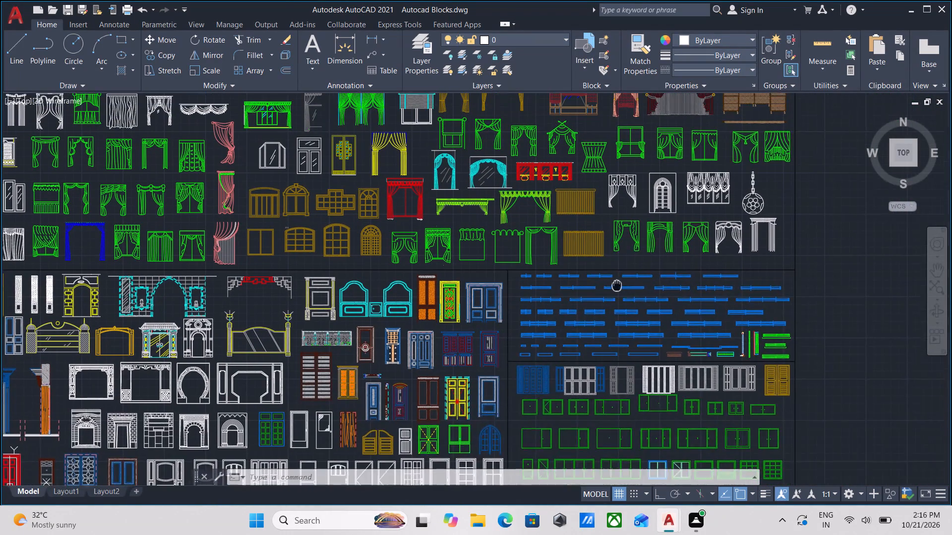
middle_click_drag(615, 302, 614, 342)
Look through the window and curtain elevation blocks in the library for a window suited to the front elevation.
middle_click_drag(446, 349, 574, 302)
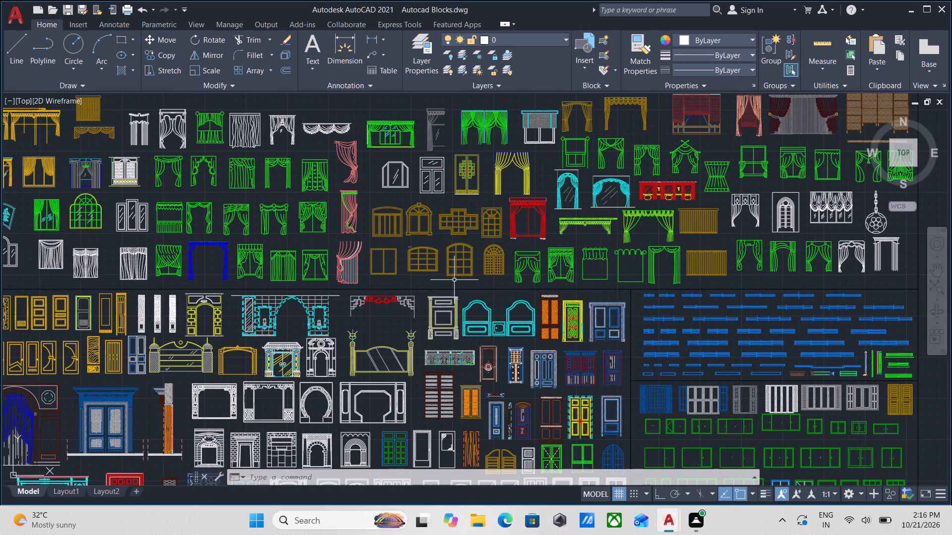
scroll(454, 280, "down", 1)
scroll(467, 248, "up", 2)
scroll(400, 258, "up", 1)
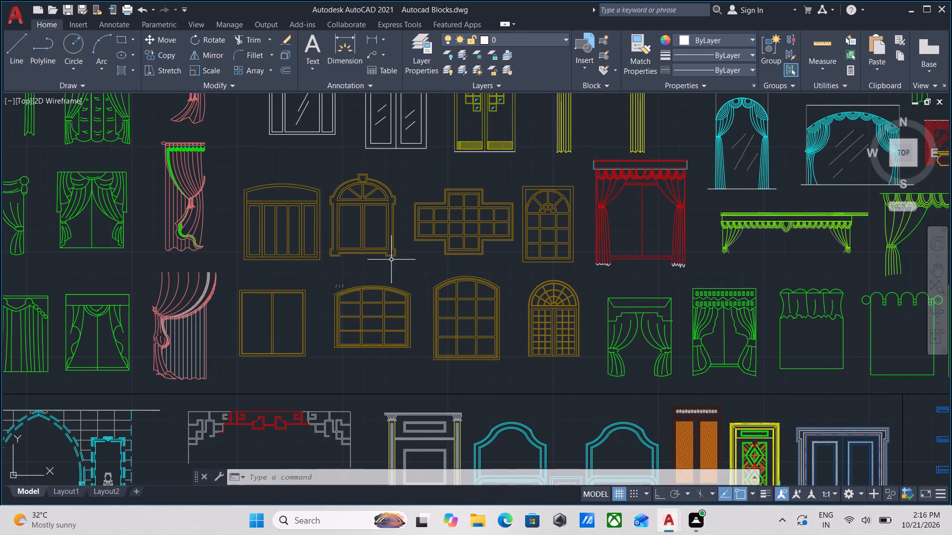
middle_click_drag(391, 260, 490, 308)
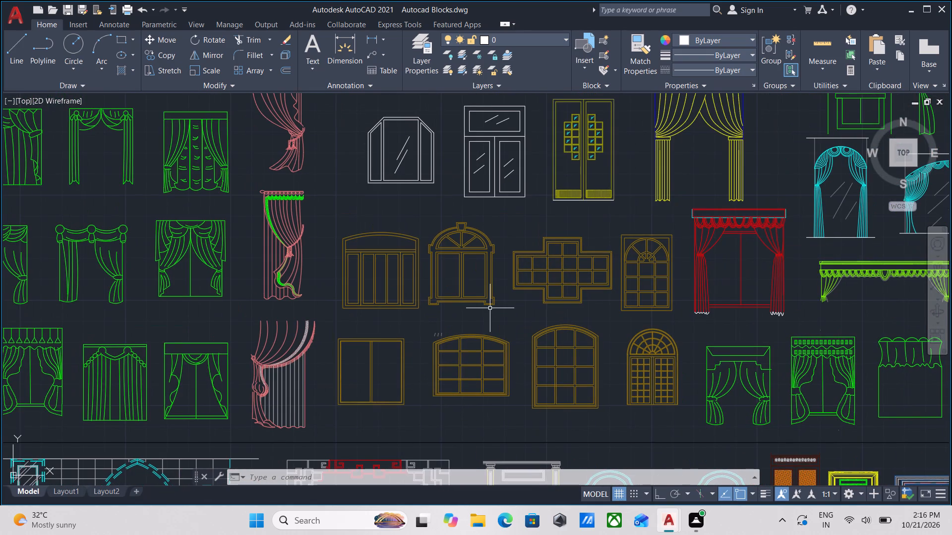
middle_click_drag(502, 312, 483, 320)
scroll(502, 312, "down", 1)
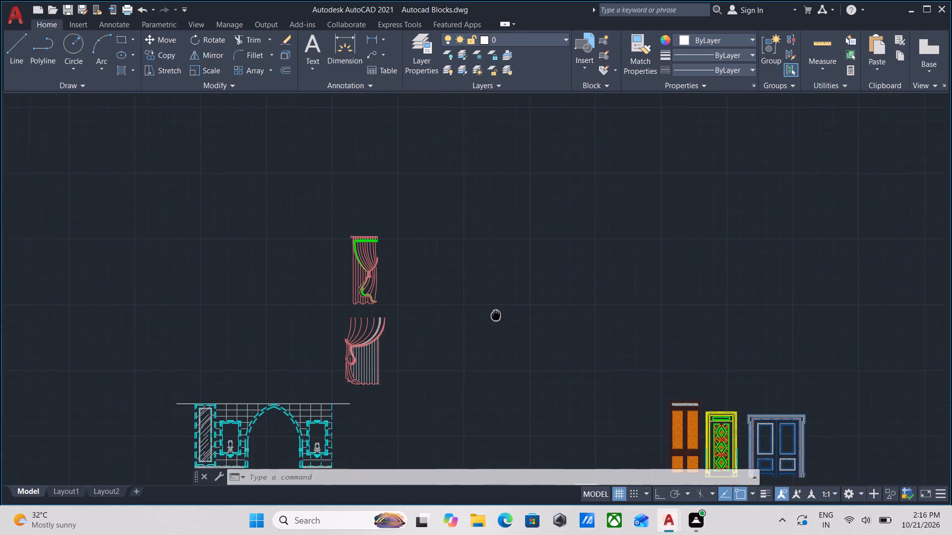
middle_click_drag(483, 320, 392, 334)
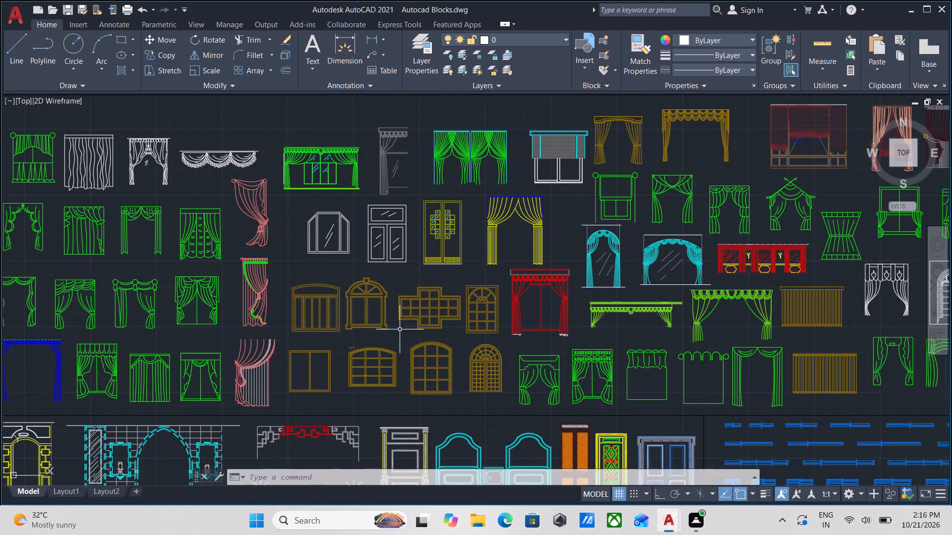
middle_click_drag(729, 330, 576, 339)
middle_click_drag(802, 321, 710, 317)
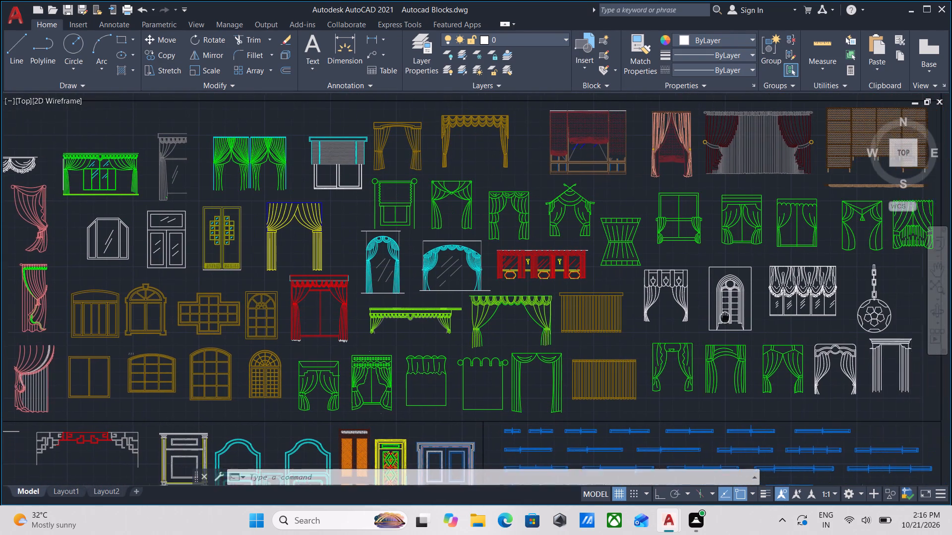
middle_click_drag(710, 317, 664, 317)
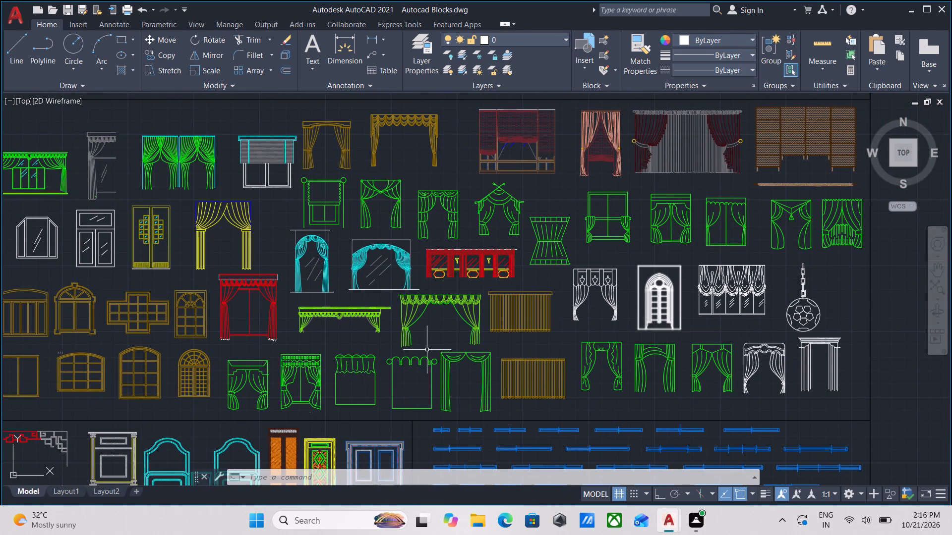
middle_click_drag(418, 343, 572, 315)
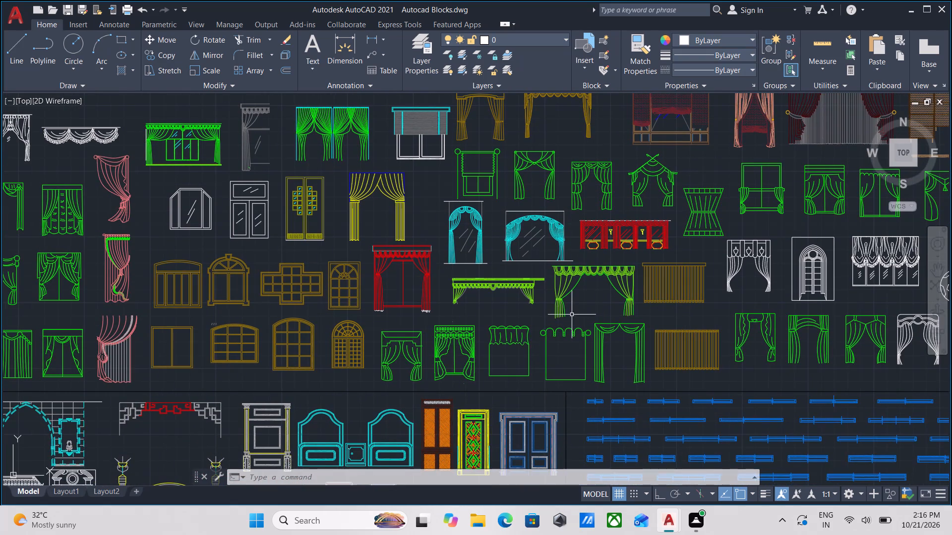
middle_click_drag(299, 381, 487, 311)
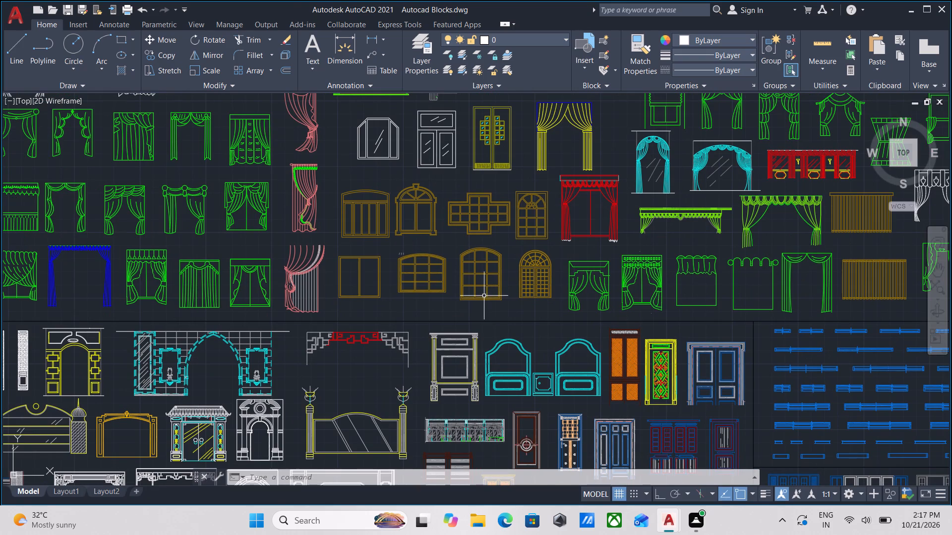
scroll(458, 286, "up", 2)
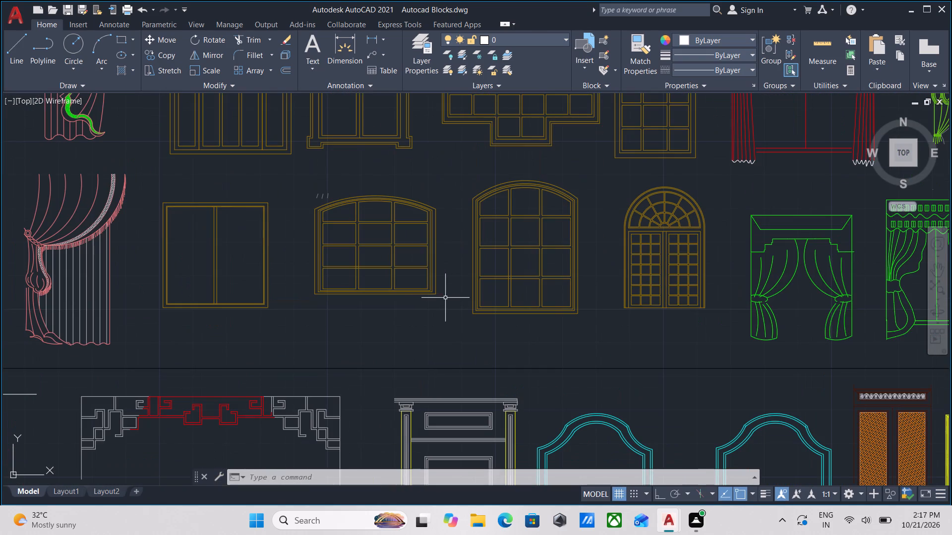
scroll(474, 305, "down", 1)
middle_click_drag(474, 305, 475, 325)
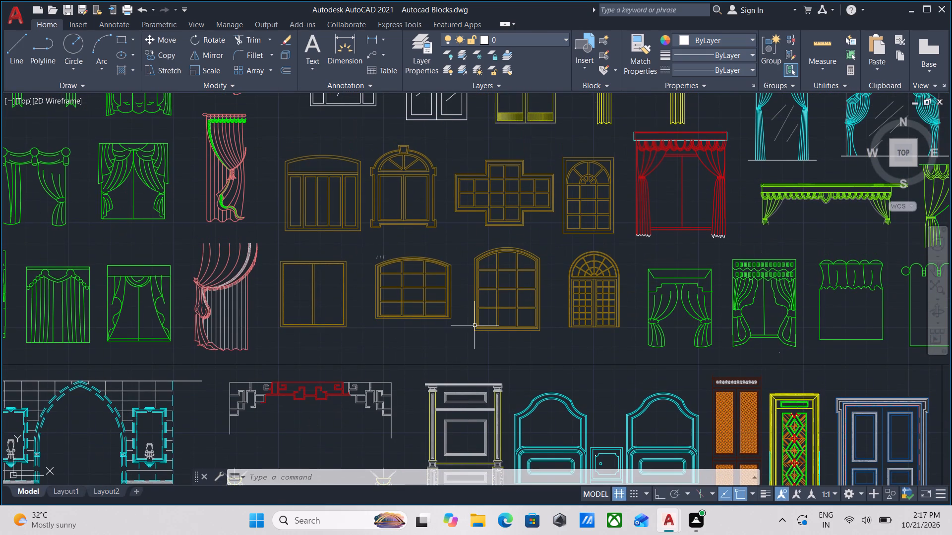
middle_click_drag(437, 324, 480, 425)
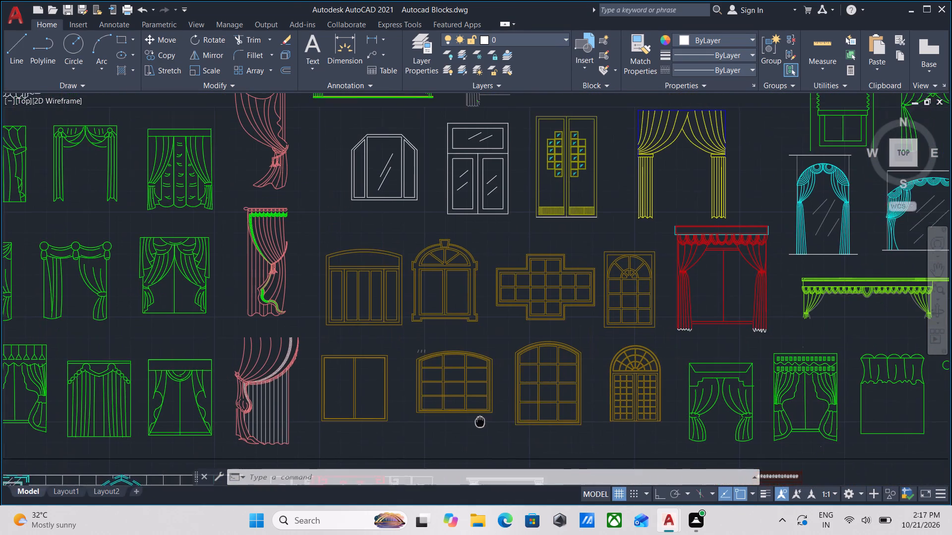
middle_click_drag(480, 425, 480, 425)
middle_click_drag(507, 300, 494, 419)
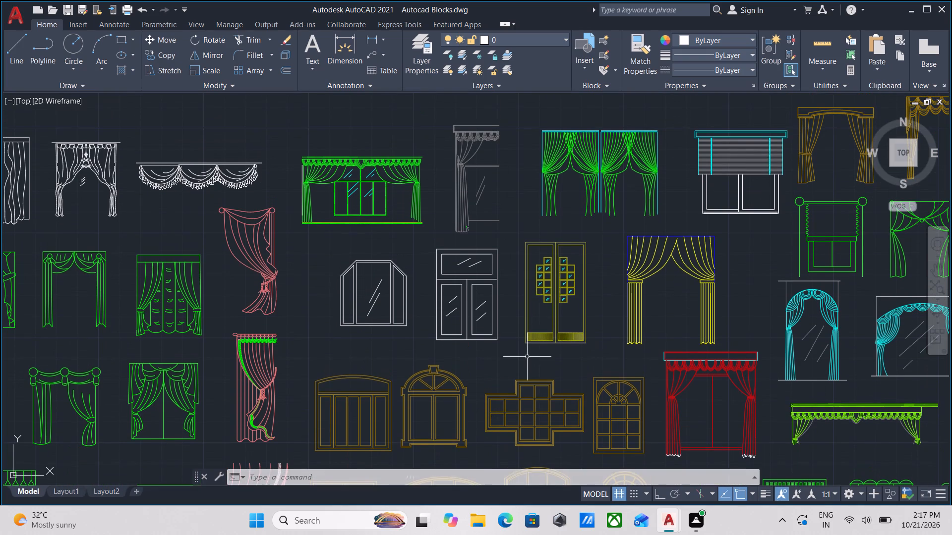
middle_click_drag(527, 357, 524, 374)
Copy the white two-shutter window block with the glazed top panel to the clipboard.
scroll(499, 354, "up", 1)
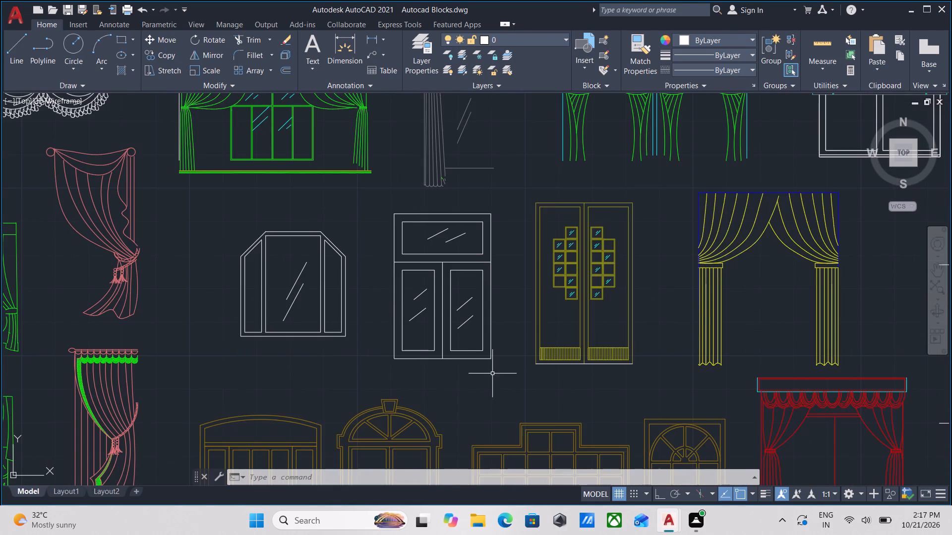
left_click(492, 374)
left_click(379, 287)
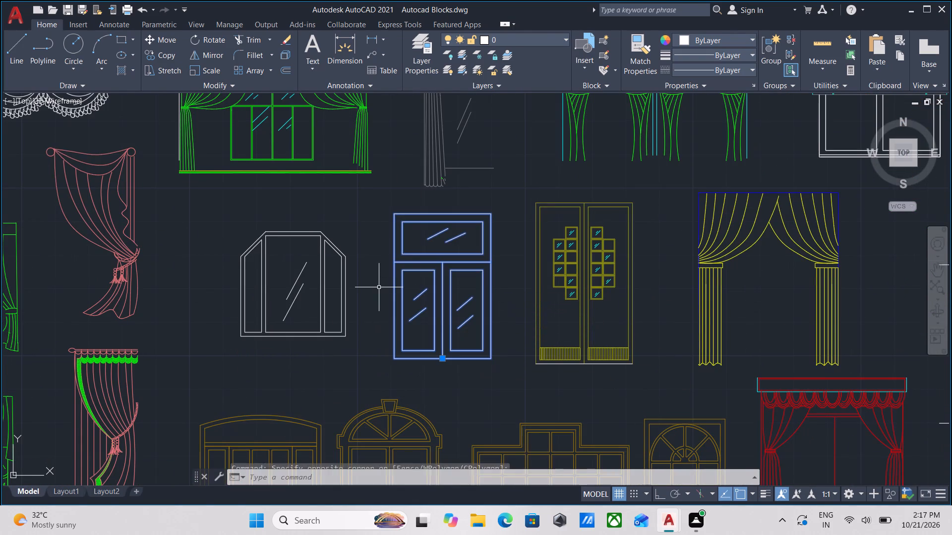
middle_click_drag(444, 318, 452, 335)
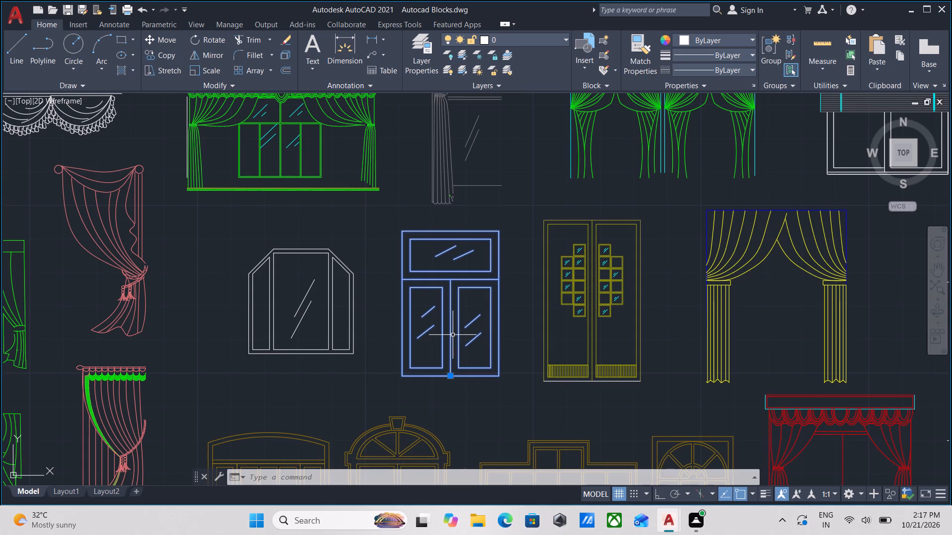
key("ctrl+c")
key("ctrl+c")
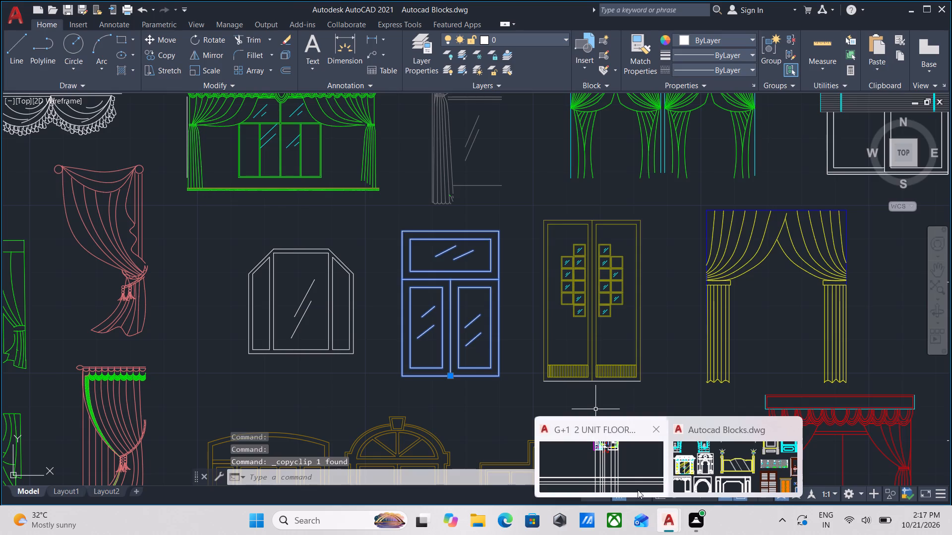
Paste the copied window into G+1 2 UNIT FLOOR PLANS.dwg, in the empty space beyond the projection lines and between the level lines.
left_click(622, 480)
scroll(597, 372, "down", 1)
scroll(601, 389, "up", 1)
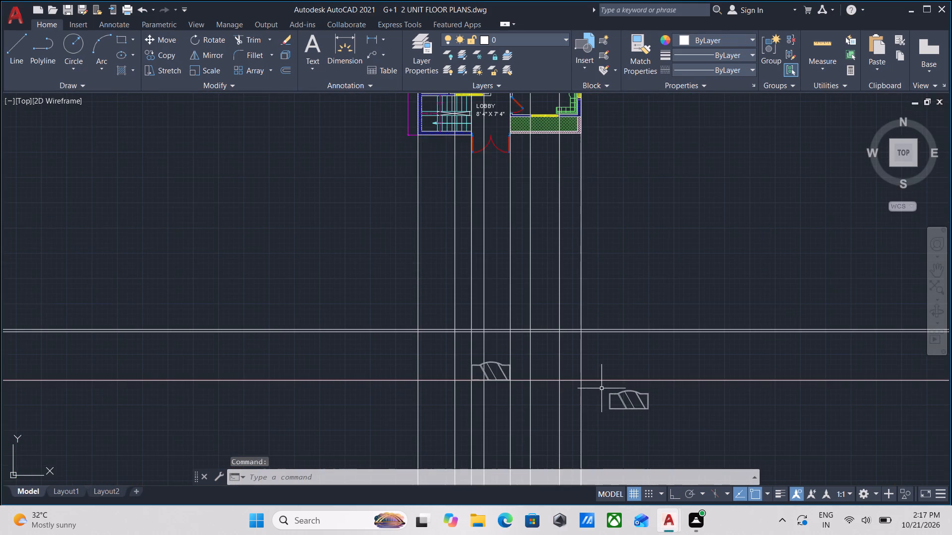
scroll(605, 382, "up", 2)
middle_click_drag(605, 382, 580, 434)
middle_click_drag(606, 332, 601, 363)
key("ctrl+v")
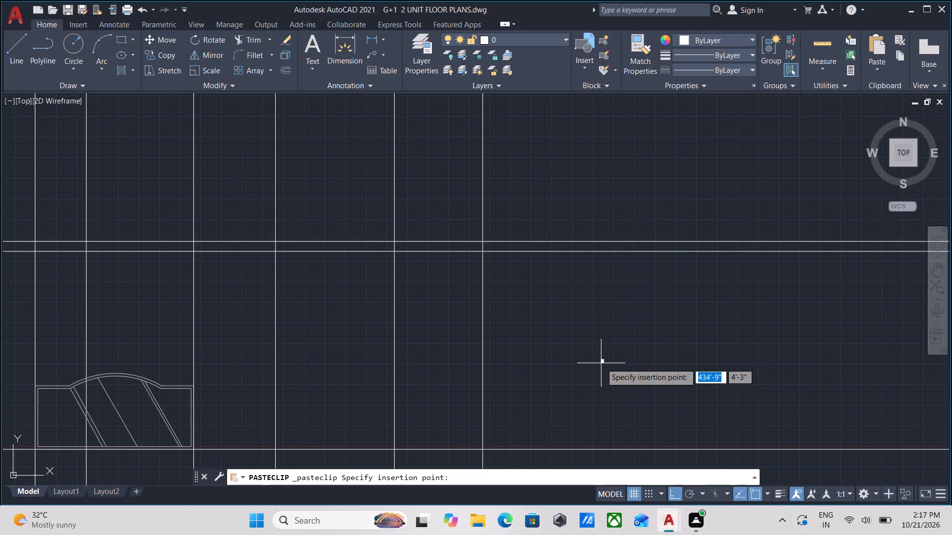
left_click(576, 368)
scroll(576, 368, "up", 7)
left_click(598, 402)
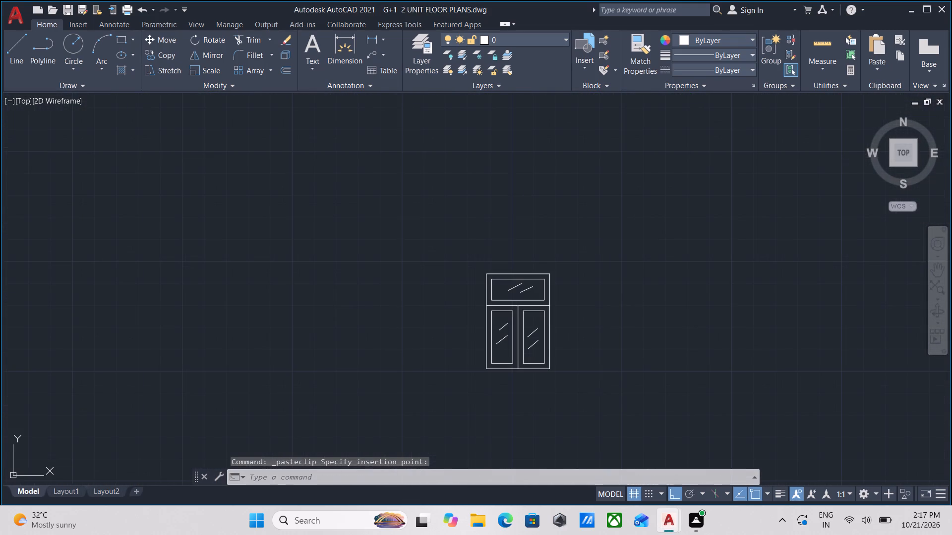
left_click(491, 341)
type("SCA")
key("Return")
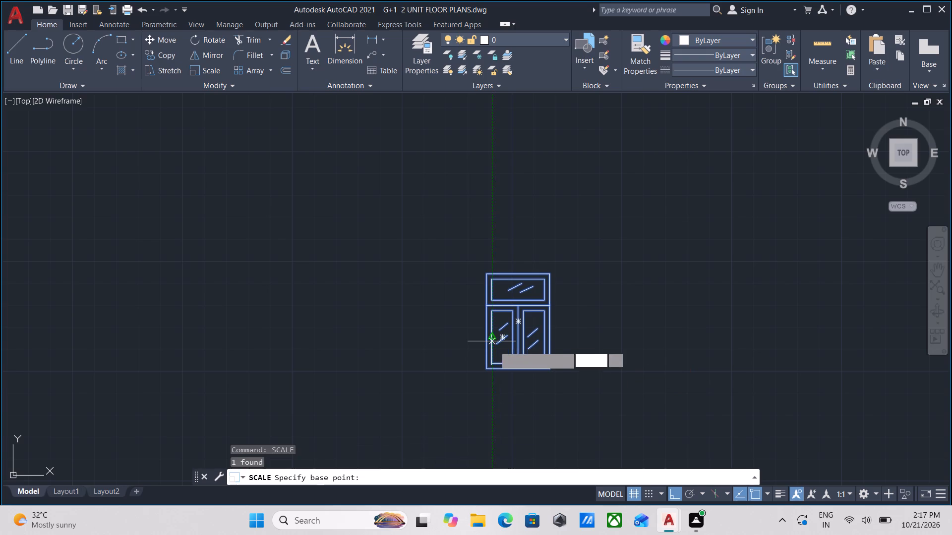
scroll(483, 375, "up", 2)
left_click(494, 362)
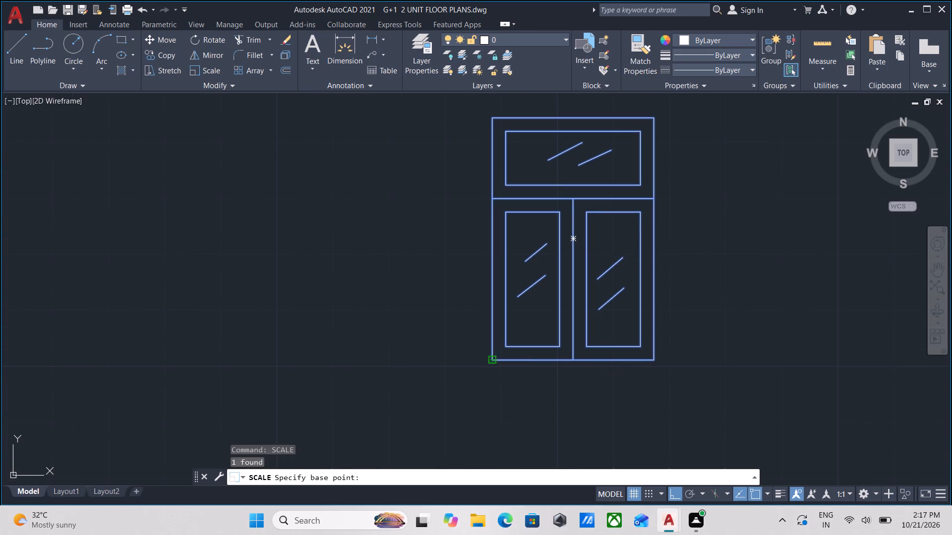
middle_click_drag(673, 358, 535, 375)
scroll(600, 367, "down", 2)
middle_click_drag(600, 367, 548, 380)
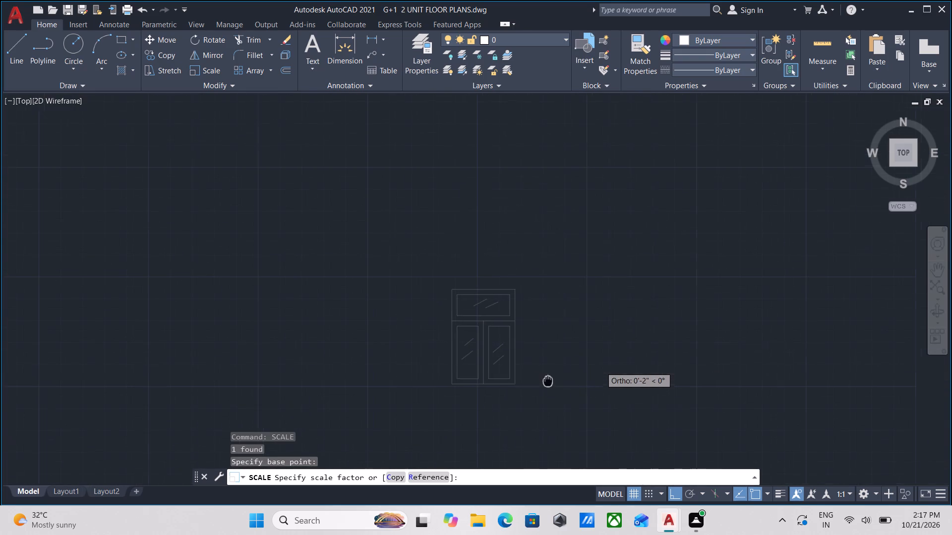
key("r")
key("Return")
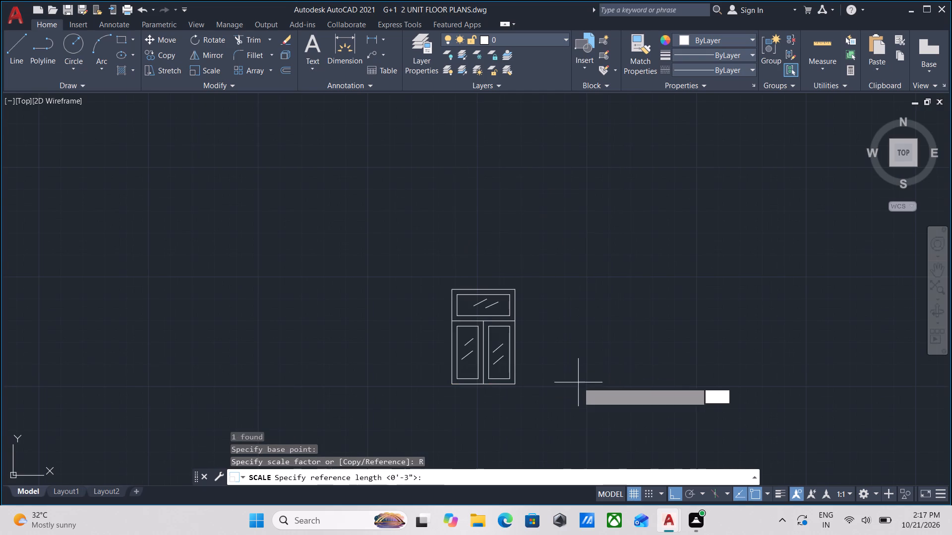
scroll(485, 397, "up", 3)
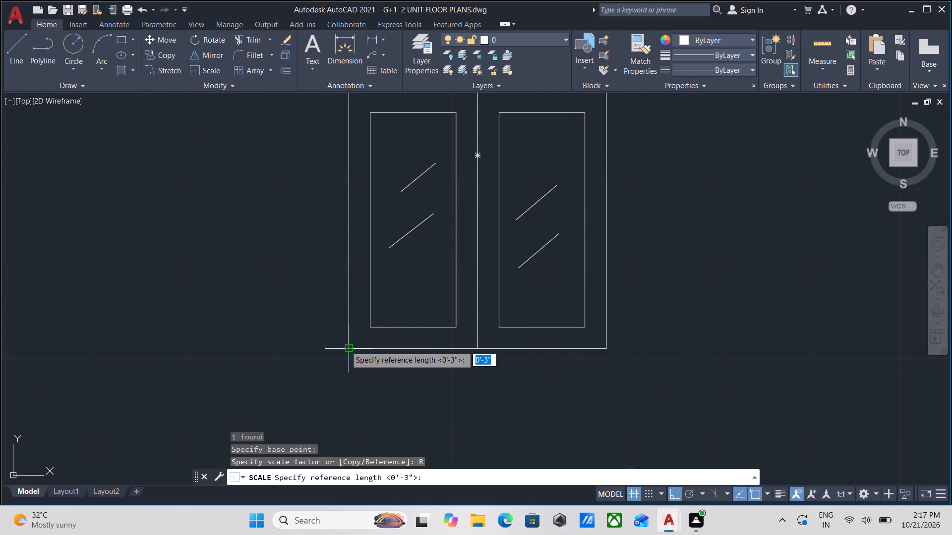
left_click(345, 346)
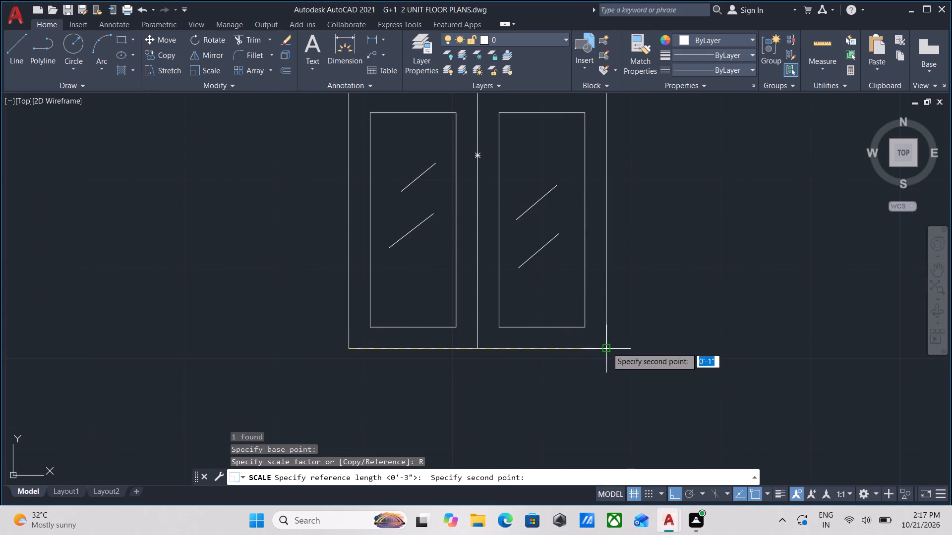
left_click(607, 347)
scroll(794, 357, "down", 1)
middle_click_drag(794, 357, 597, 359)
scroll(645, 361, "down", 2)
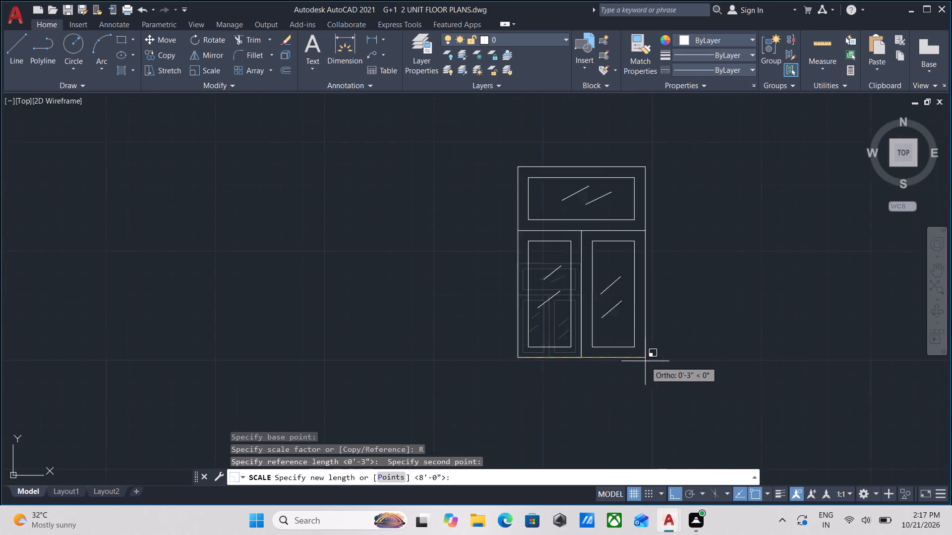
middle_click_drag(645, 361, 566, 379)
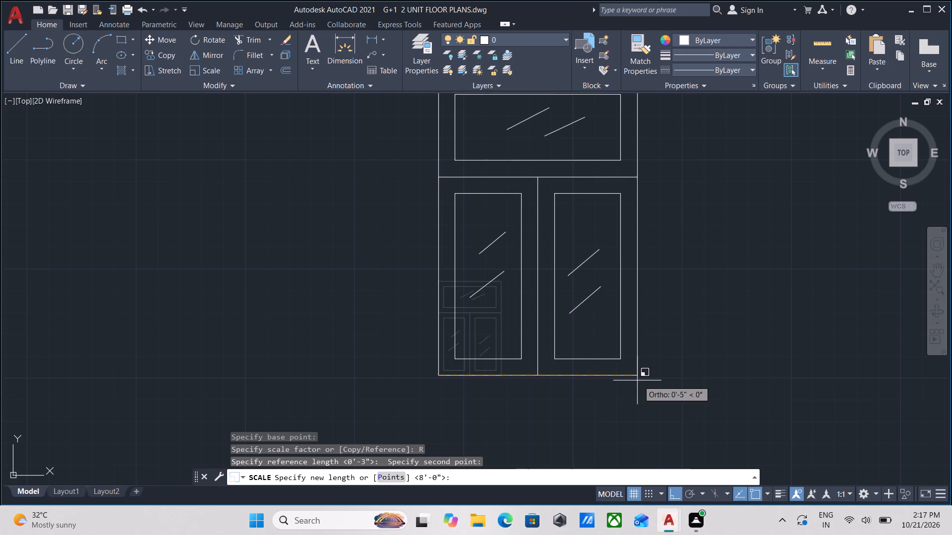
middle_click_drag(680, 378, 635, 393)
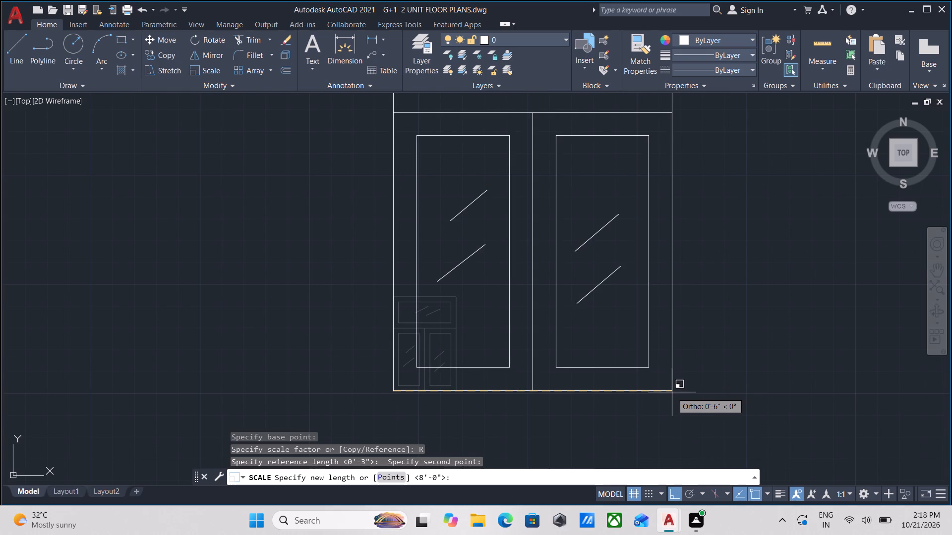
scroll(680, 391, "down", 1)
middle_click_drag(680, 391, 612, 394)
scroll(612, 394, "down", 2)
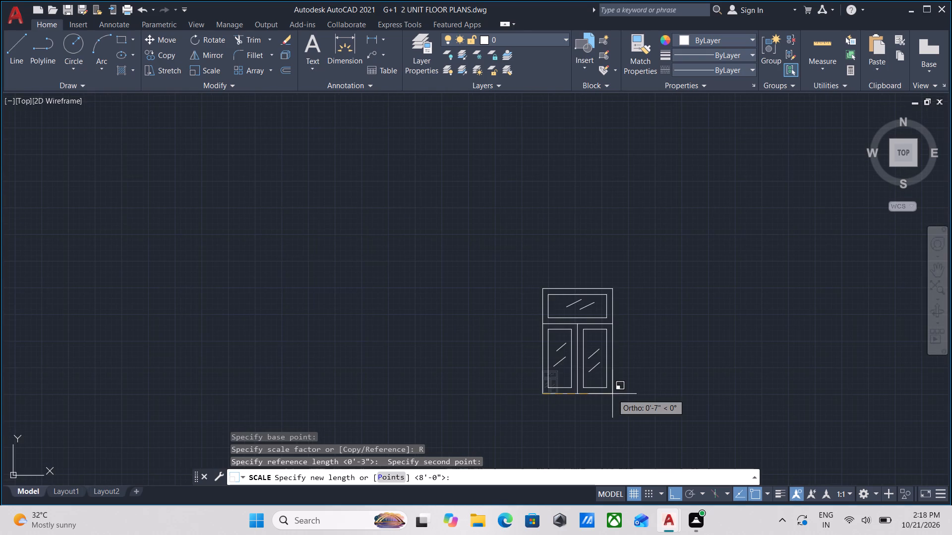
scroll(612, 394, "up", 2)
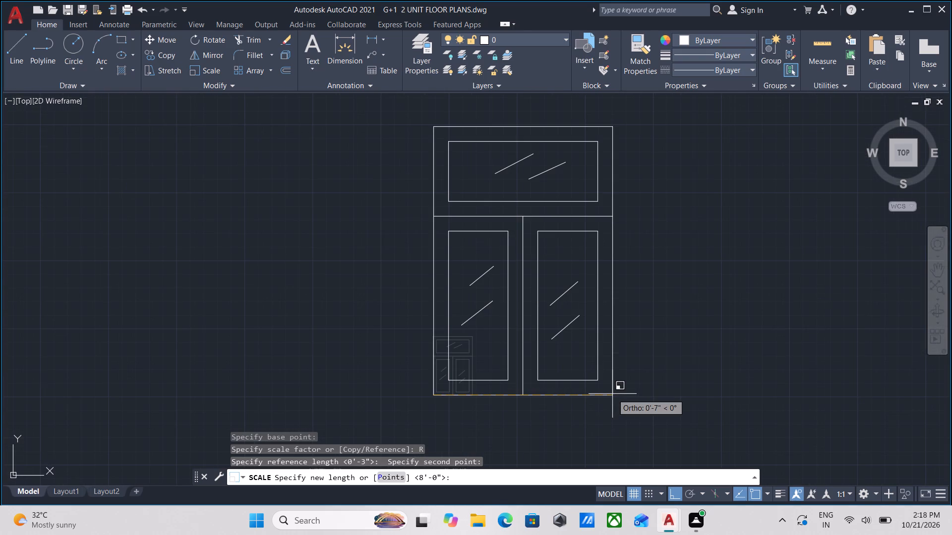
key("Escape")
Erase the pasted two-shutter window block with the glazed top panel from the elevation drawing.
scroll(612, 394, "down", 2)
scroll(565, 405, "up", 2)
left_click(565, 405)
left_click(522, 330)
right_click(522, 330)
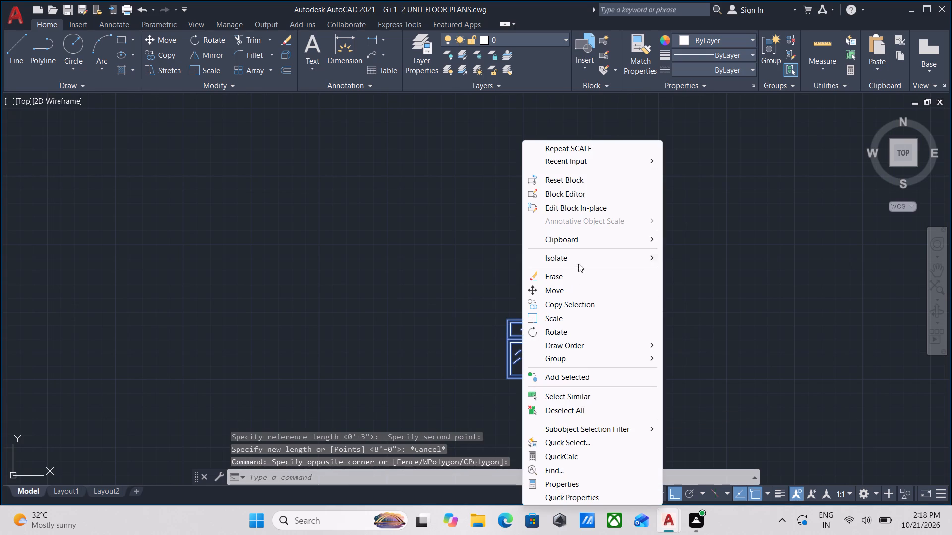
left_click(570, 276)
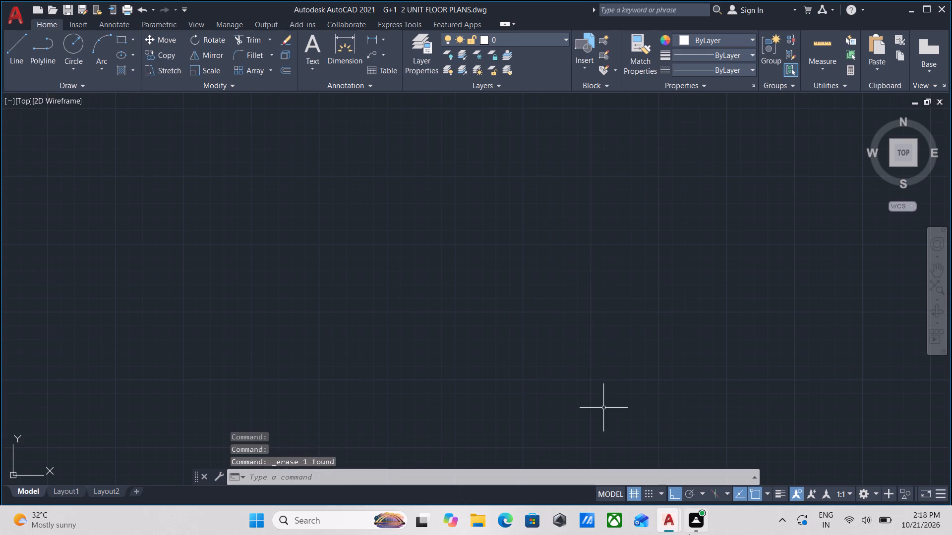
Switch to Autocad Blocks.dwg and copy the white two-pane window block with the cyan-framed blind to the clipboard.
left_click(694, 469)
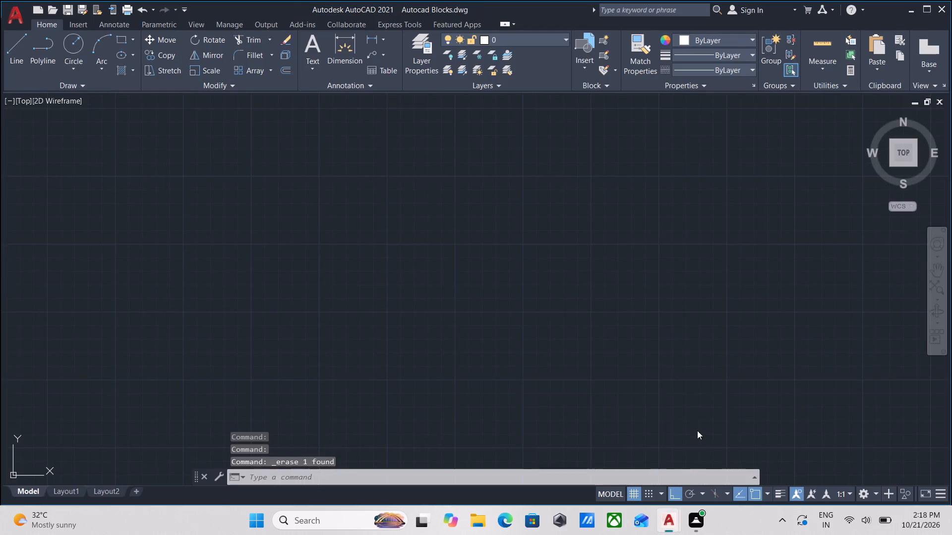
scroll(661, 320, "down", 2)
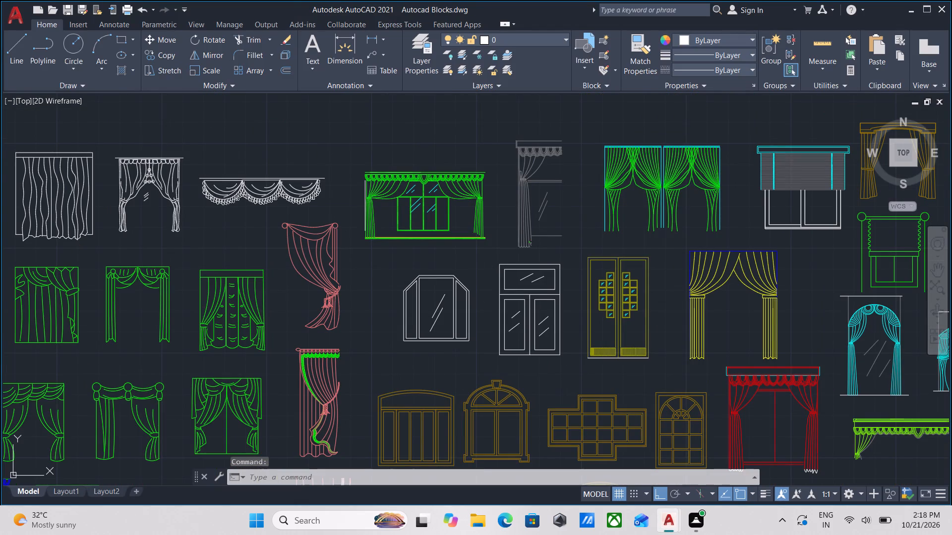
scroll(765, 215, "down", 1)
scroll(738, 326, "up", 1)
middle_click_drag(745, 320, 686, 384)
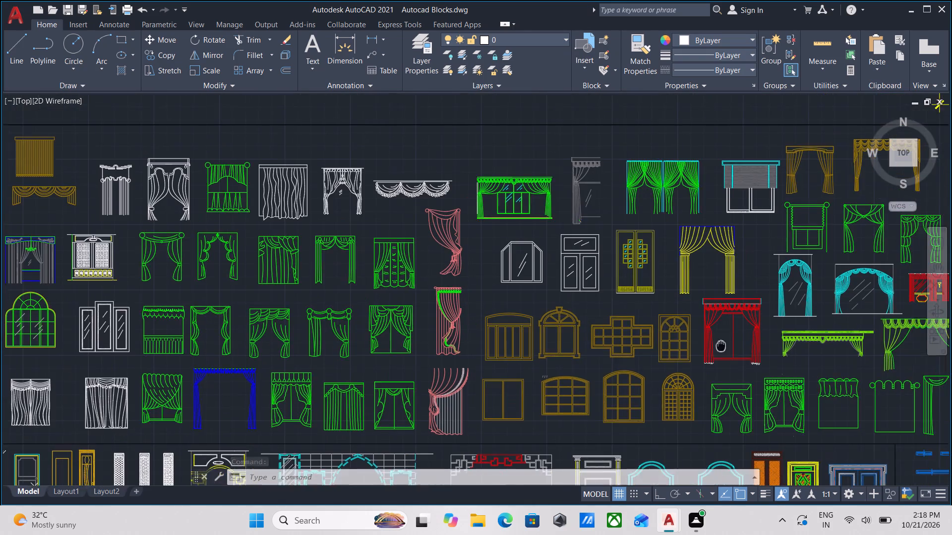
middle_click_drag(686, 384, 657, 420)
scroll(657, 420, "up", 1)
scroll(707, 318, "up", 1)
middle_click_drag(707, 313, 657, 468)
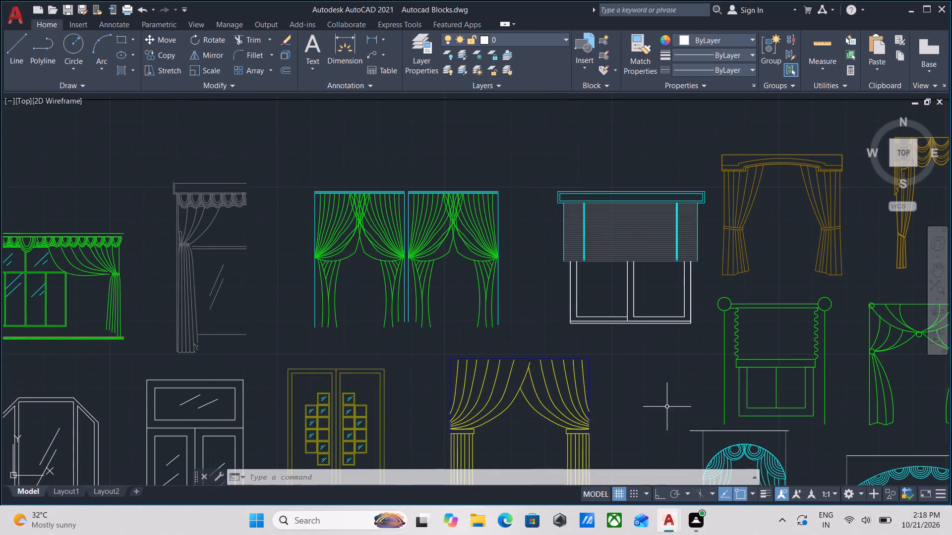
scroll(675, 321, "up", 1)
left_click(693, 343)
left_click(639, 269)
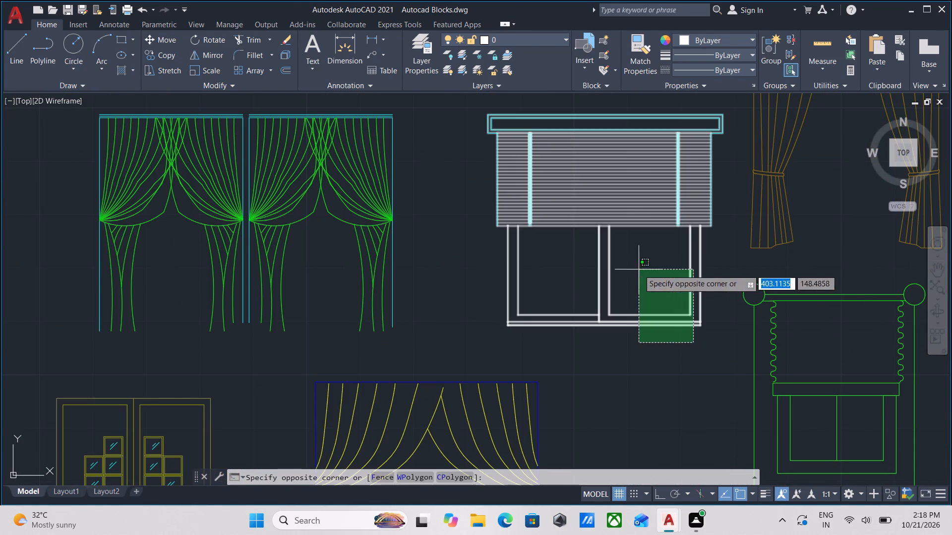
scroll(639, 269, "down", 1)
middle_click_drag(639, 269, 605, 337)
scroll(605, 337, "down", 1)
middle_click_drag(605, 337, 575, 315)
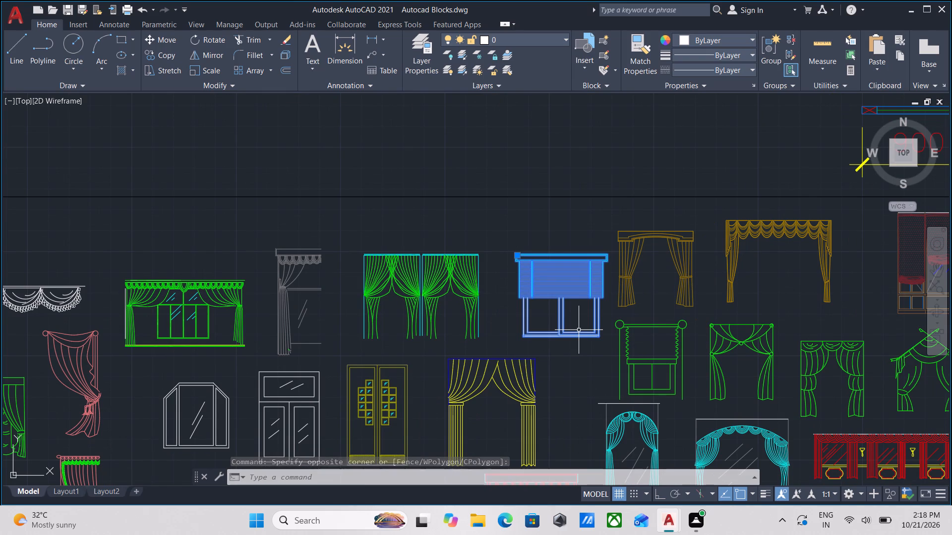
key("ctrl+c")
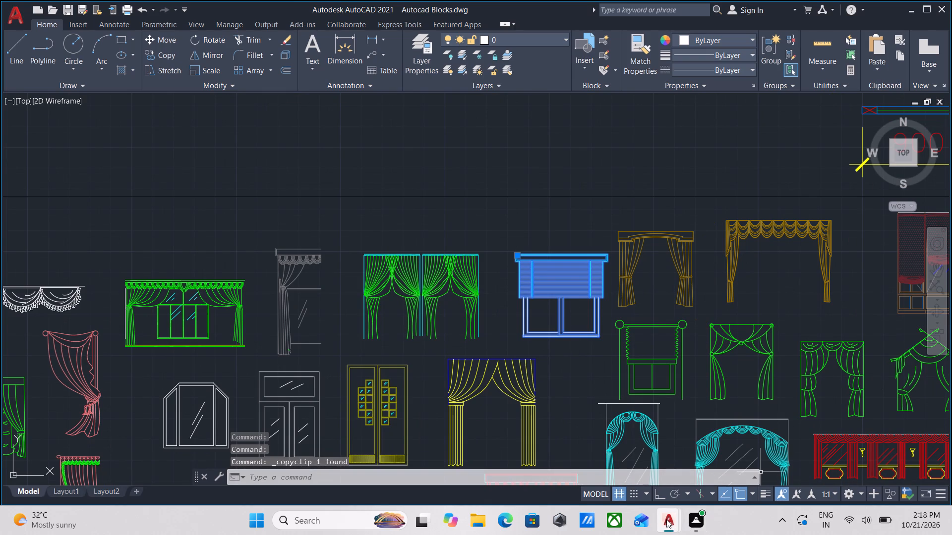
Paste the copied blind window into G+1 2 UNIT FLOOR PLANS.dwg, between the level lines above the spare gate and beyond the projection lines.
left_click(626, 478)
scroll(453, 368, "up", 1)
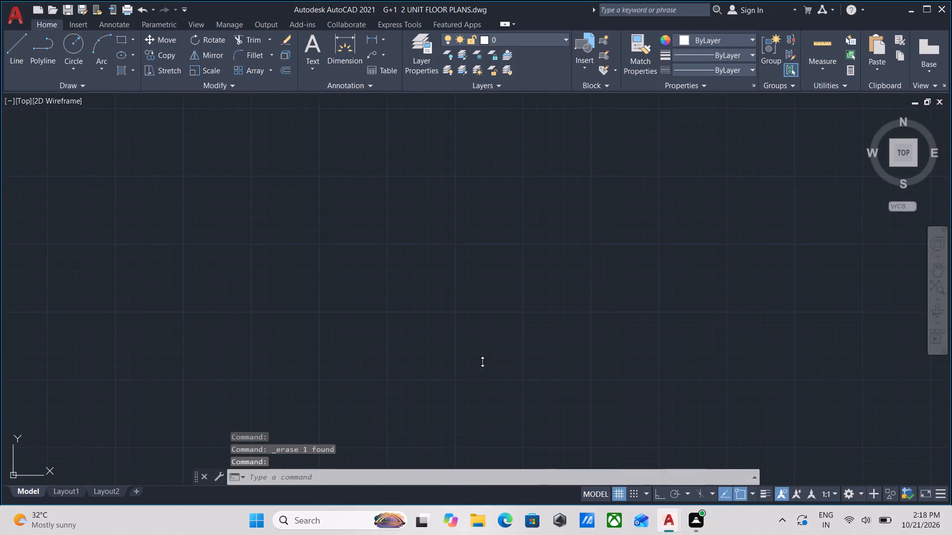
scroll(526, 366, "down", 1)
scroll(593, 417, "down", 4)
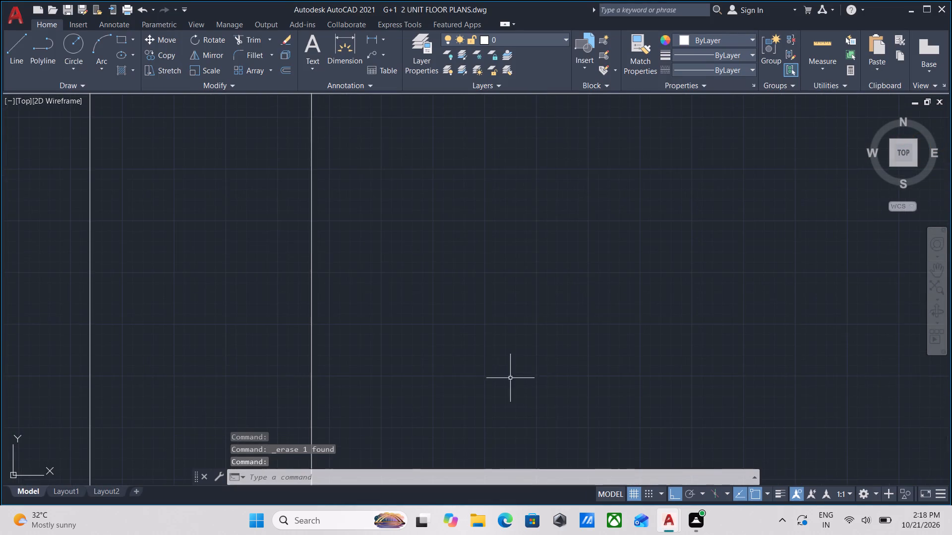
scroll(445, 371, "down", 5)
middle_click_drag(472, 375, 460, 329)
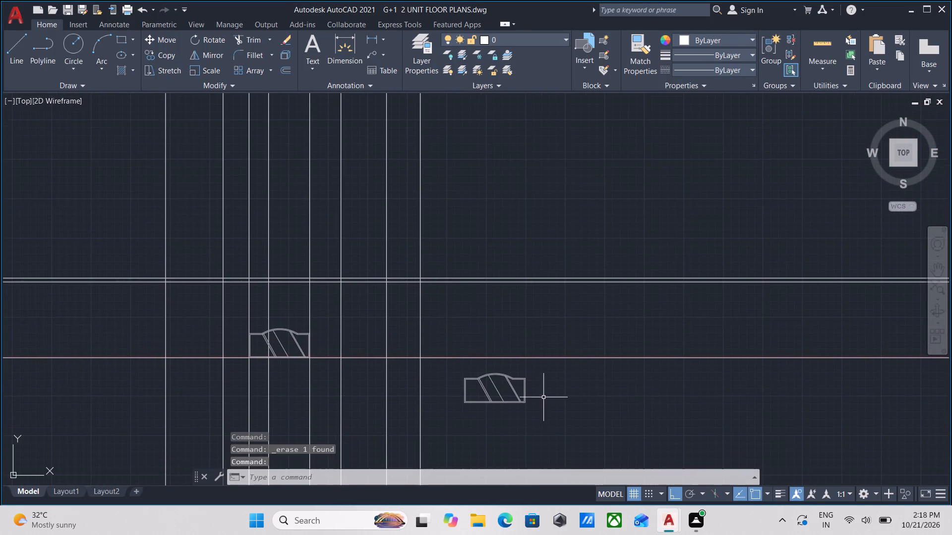
scroll(545, 398, "up", 1)
middle_click_drag(538, 306, 533, 343)
scroll(533, 343, "up", 1)
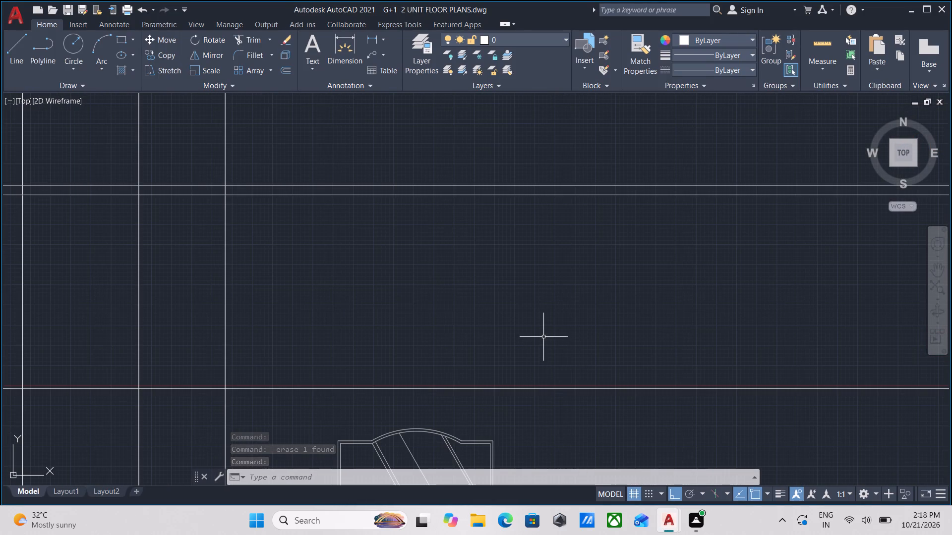
key("ctrl+v")
left_click(431, 321)
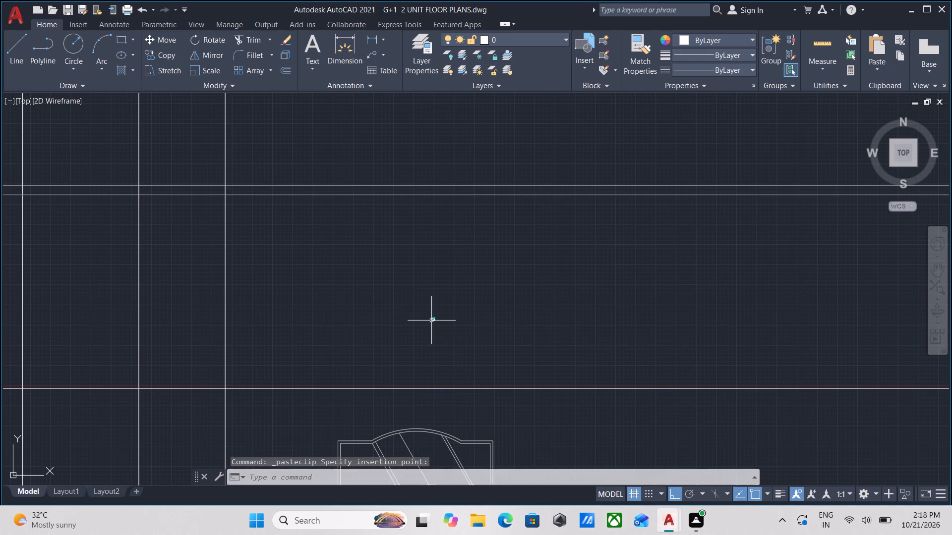
Scale the pasted blind window block from its lower-left corner by reference, using its bottom sill width as reference and 6' as new length.
scroll(431, 321, "up", 7)
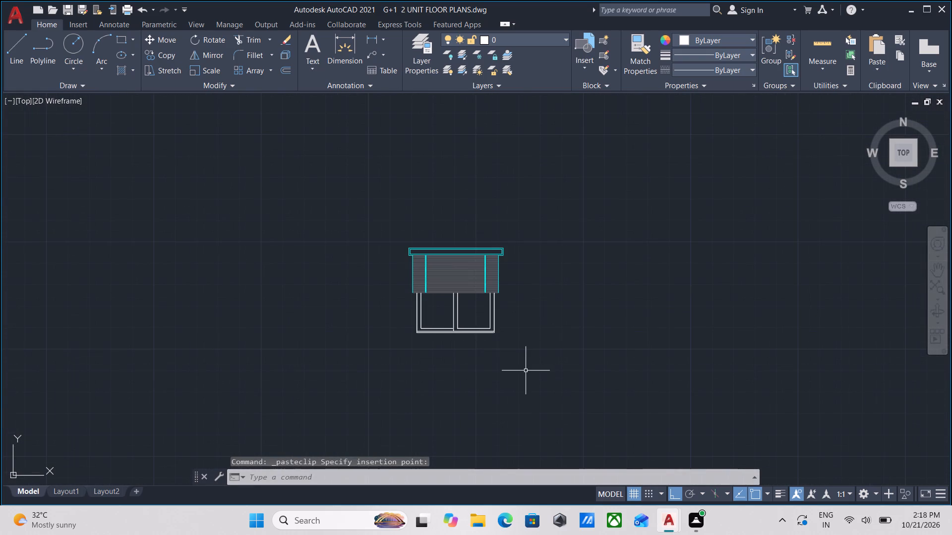
scroll(479, 334, "up", 2)
left_click_drag(551, 380, 548, 375)
left_click(400, 278)
middle_click_drag(426, 296, 469, 302)
type("SCA")
key("Return")
scroll(414, 343, "up", 2)
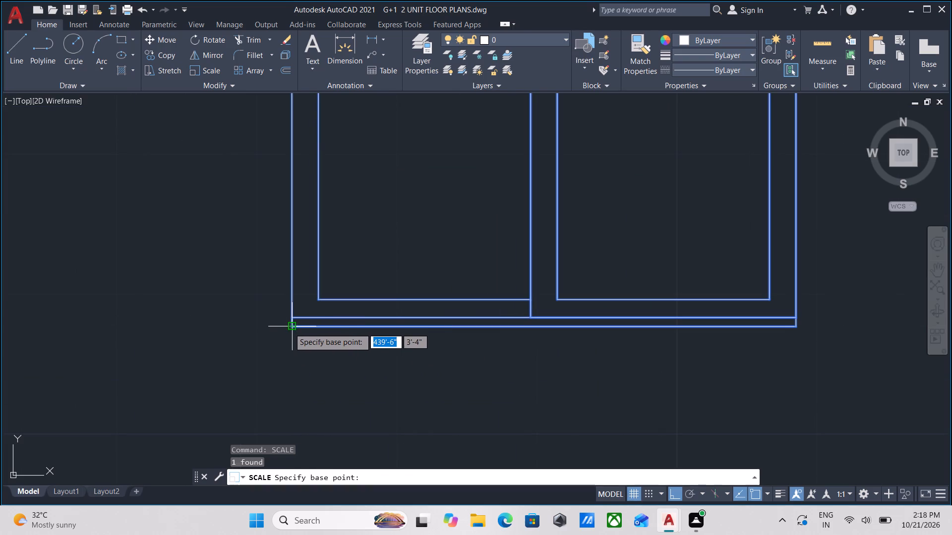
left_click(289, 328)
middle_click_drag(491, 339, 339, 335)
scroll(559, 349, "down", 2)
middle_click_drag(559, 349, 424, 354)
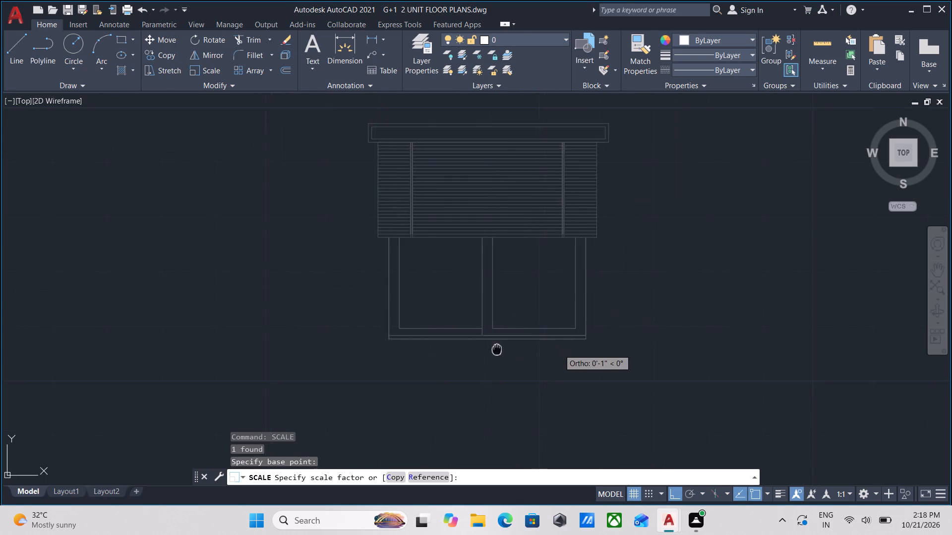
middle_click_drag(424, 354, 417, 357)
key("r")
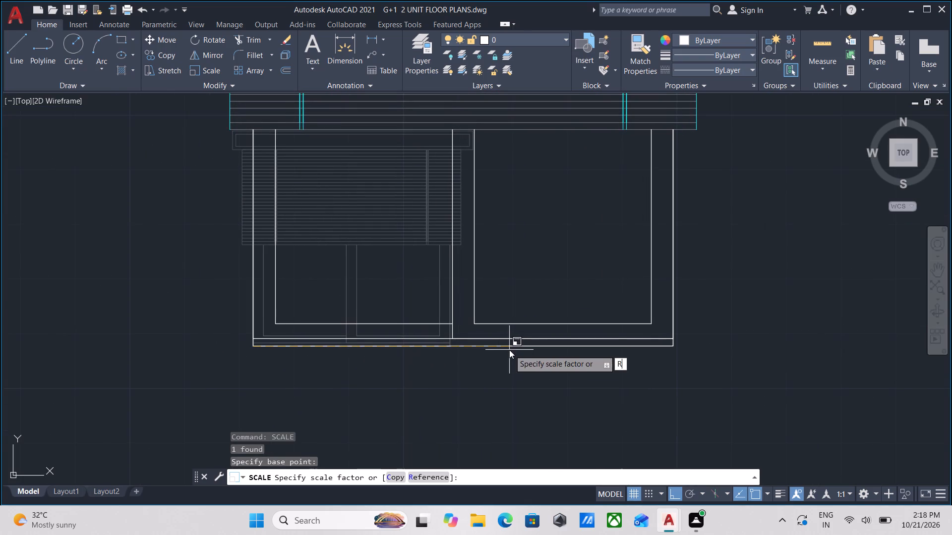
key("Return")
scroll(252, 361, "up", 3)
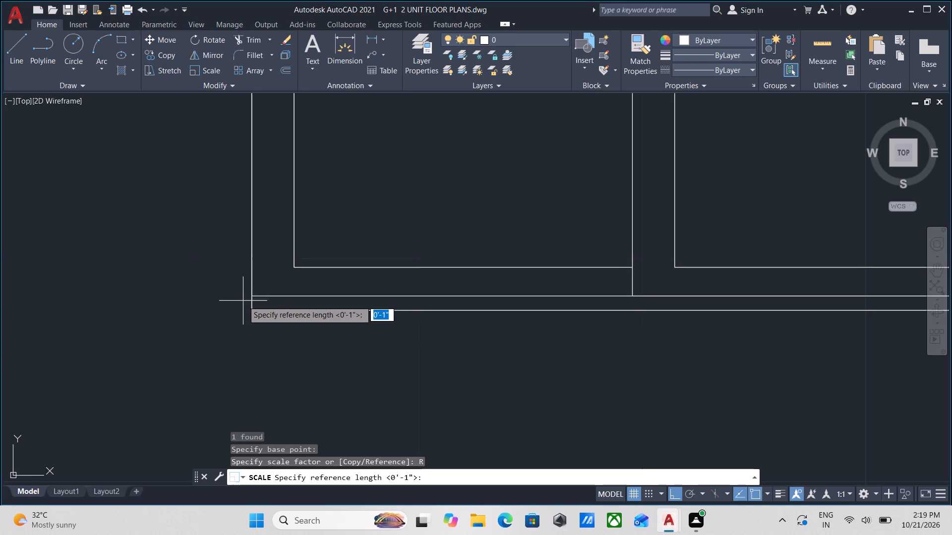
left_click(252, 309)
scroll(562, 327, "down", 1)
middle_click_drag(562, 327, 311, 341)
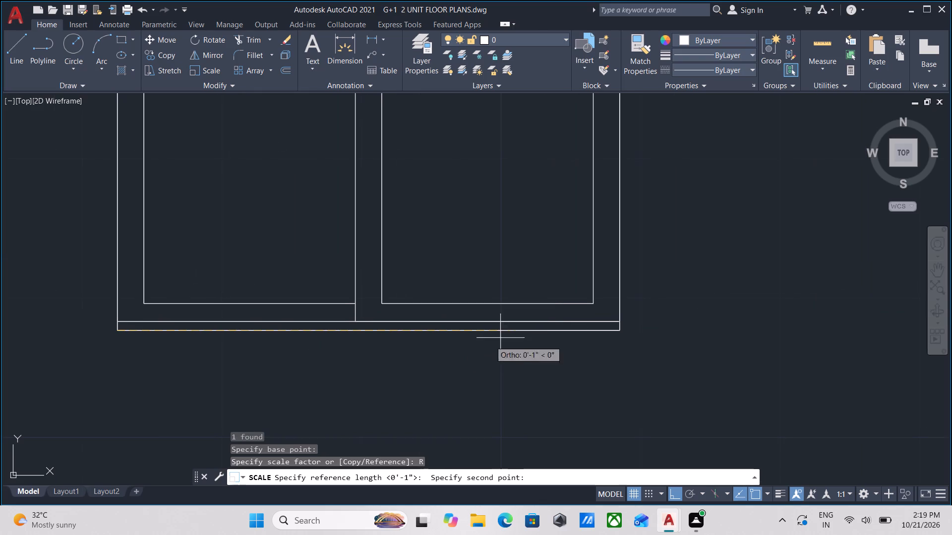
left_click(622, 333)
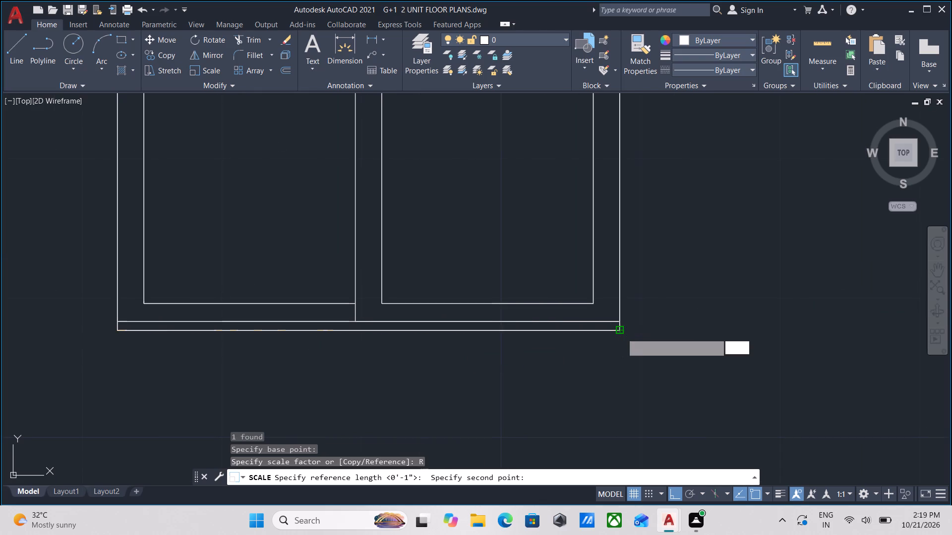
scroll(690, 331, "down", 1)
middle_click_drag(690, 331, 514, 332)
scroll(604, 327, "down", 2)
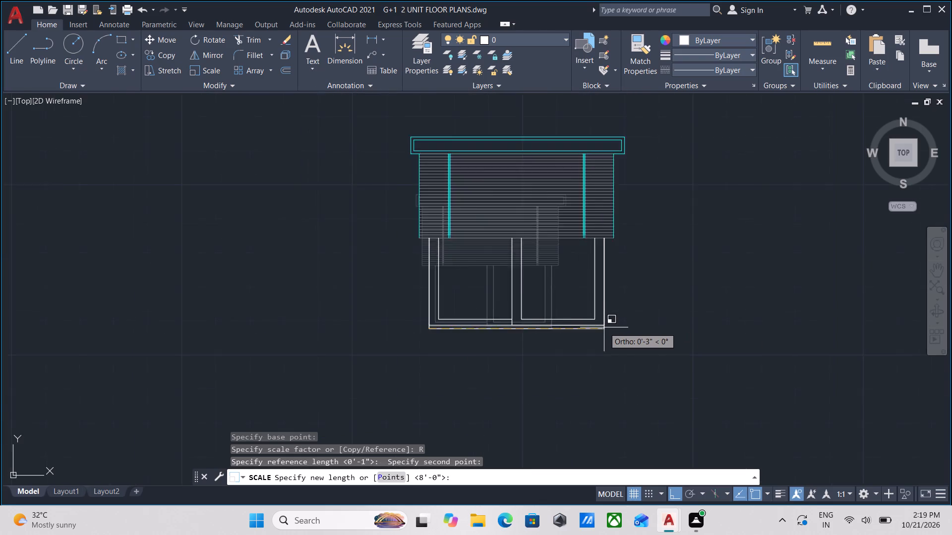
scroll(604, 327, "down", 1)
middle_click_drag(604, 327, 578, 337)
scroll(611, 334, "up", 2)
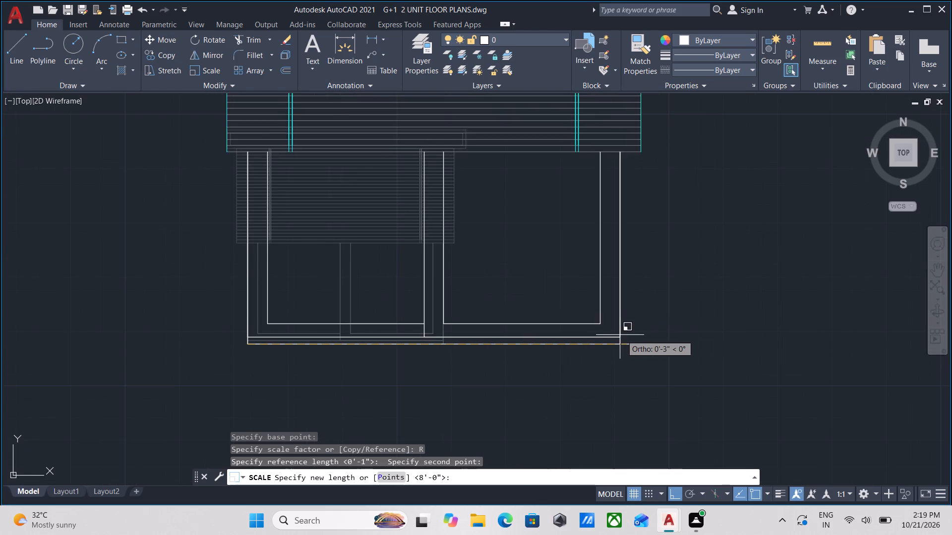
middle_click_drag(680, 334, 618, 339)
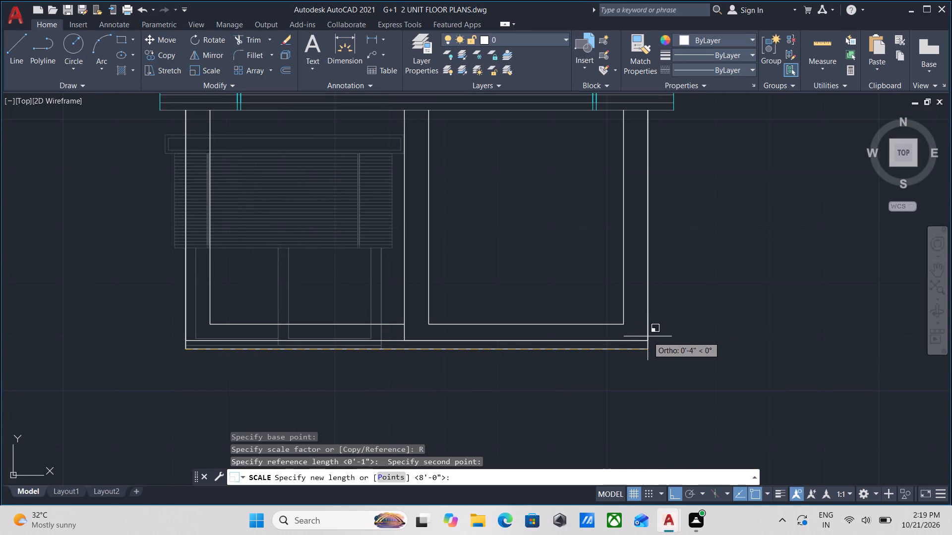
type("6'")
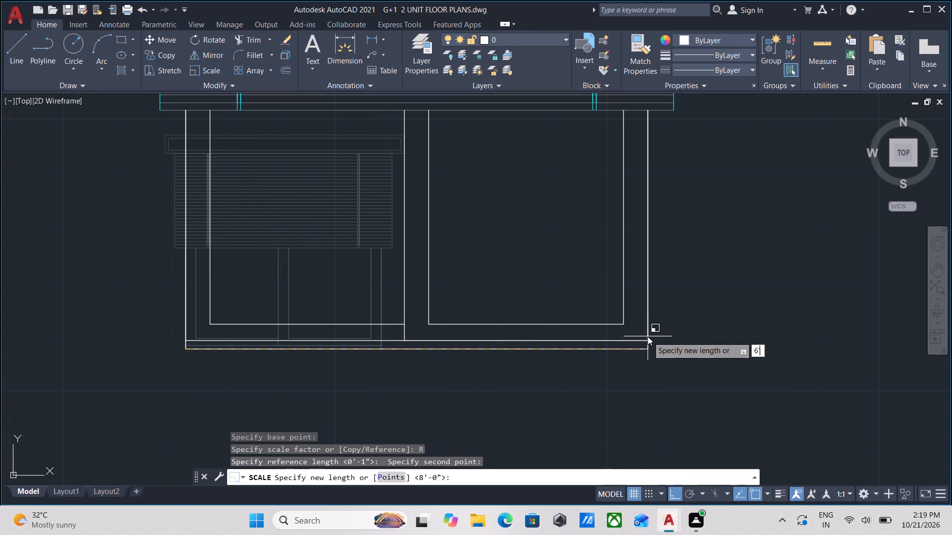
key("Return")
scroll(648, 336, "down", 2)
middle_click_drag(648, 336, 470, 382)
scroll(471, 382, "down", 7)
middle_click_drag(476, 379, 465, 421)
key("Escape")
Measure the scaled window's overall height with a linear dimension from the top edge of its blind box to the bottom sill.
scroll(434, 299, "up", 2)
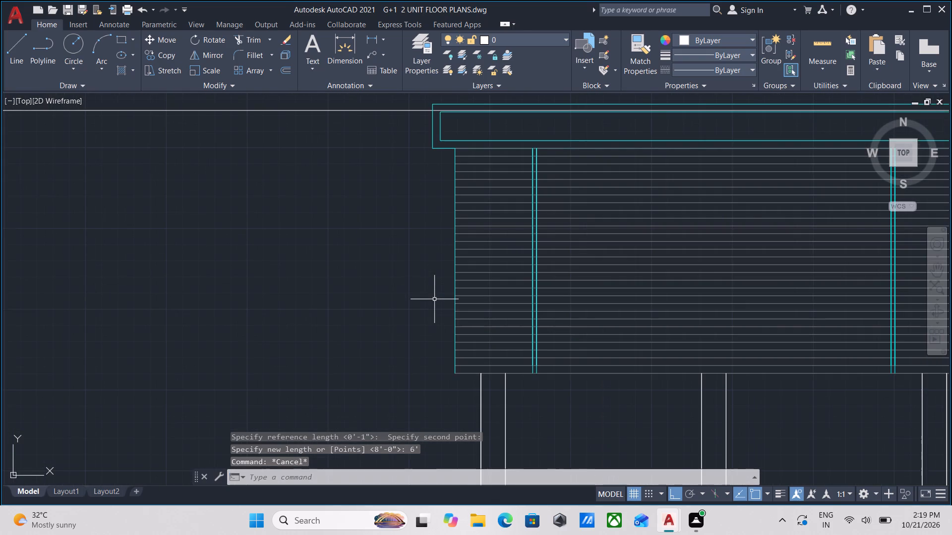
key("d")
type("LI")
key("Return")
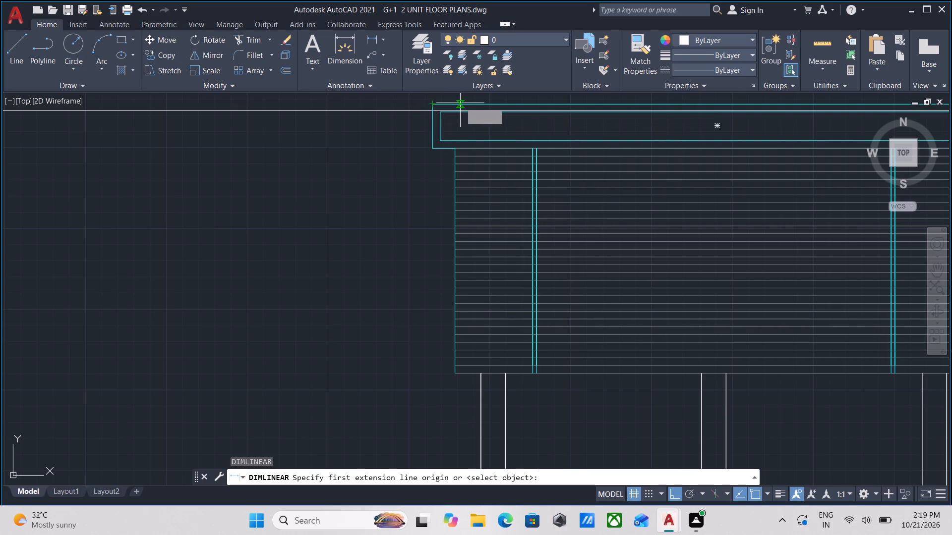
left_click(714, 105)
scroll(688, 403, "down", 2)
middle_click_drag(688, 403, 675, 133)
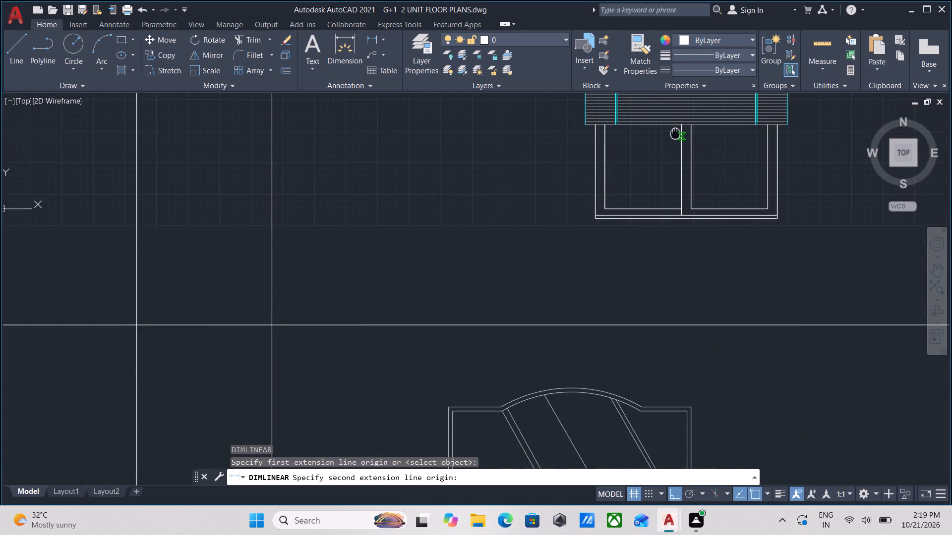
scroll(681, 192, "up", 3)
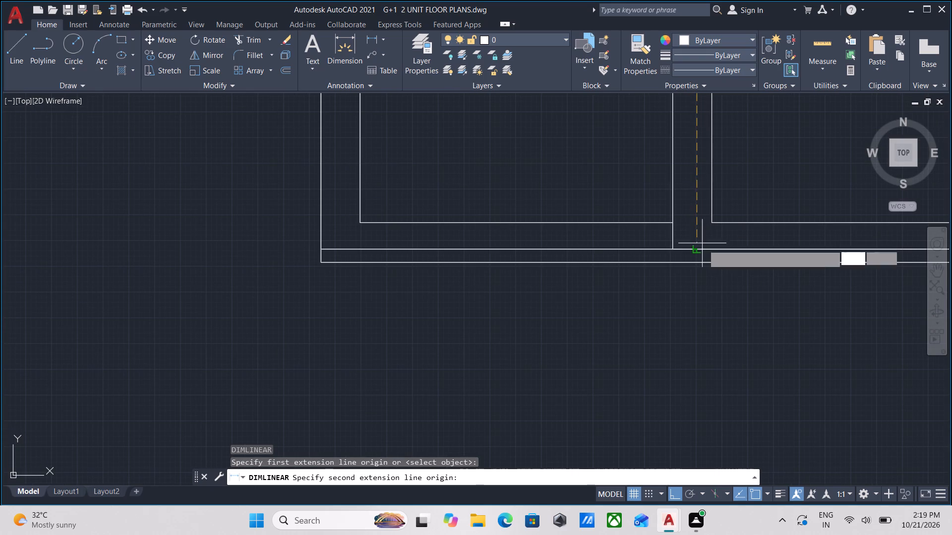
left_click(696, 264)
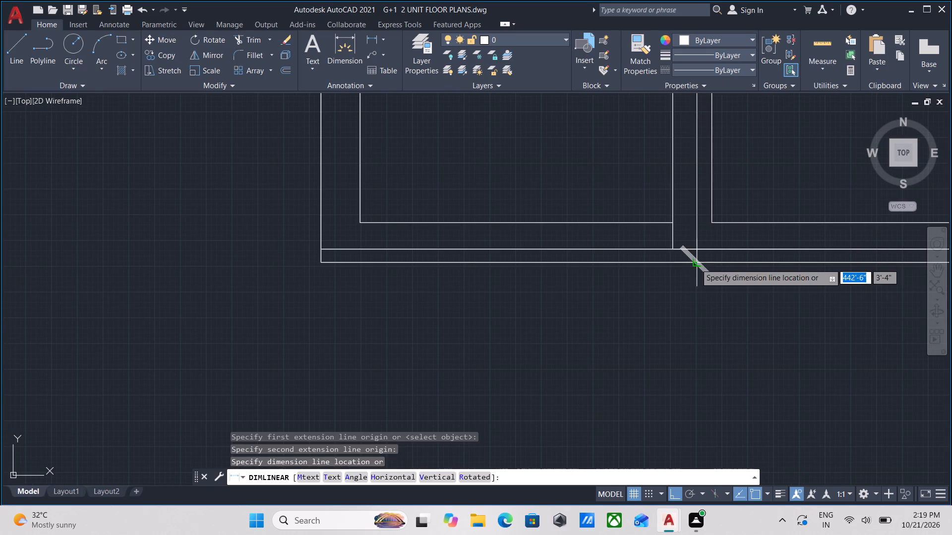
scroll(696, 264, "down", 4)
middle_click_drag(696, 264, 682, 307)
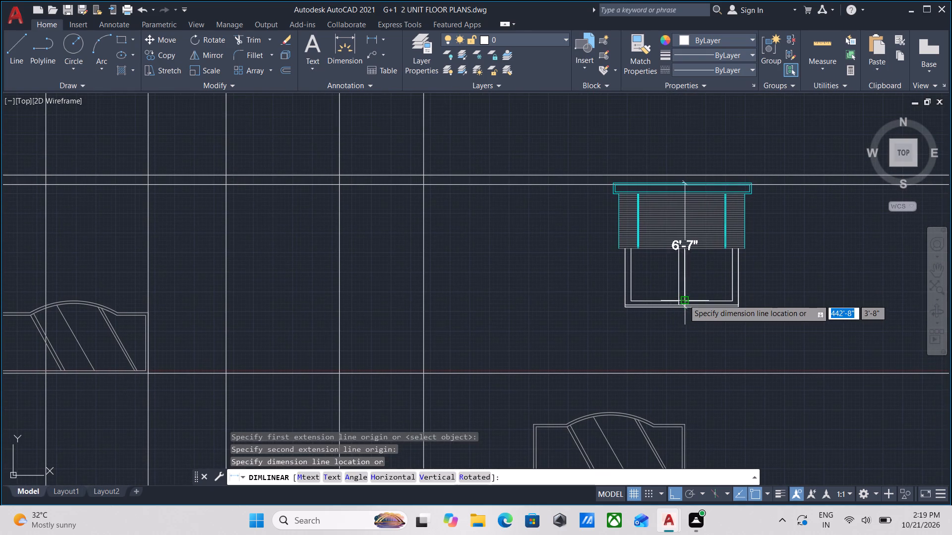
scroll(684, 299, "up", 1)
key("Escape")
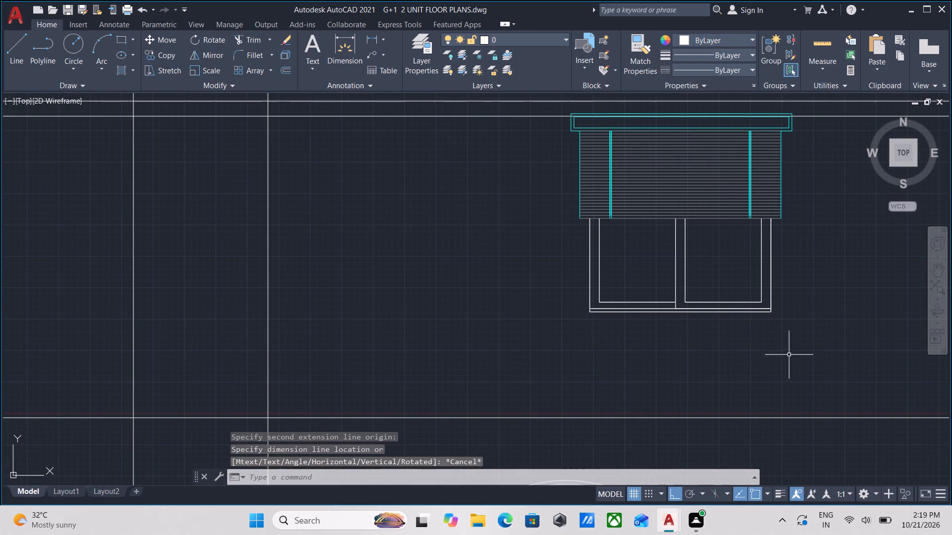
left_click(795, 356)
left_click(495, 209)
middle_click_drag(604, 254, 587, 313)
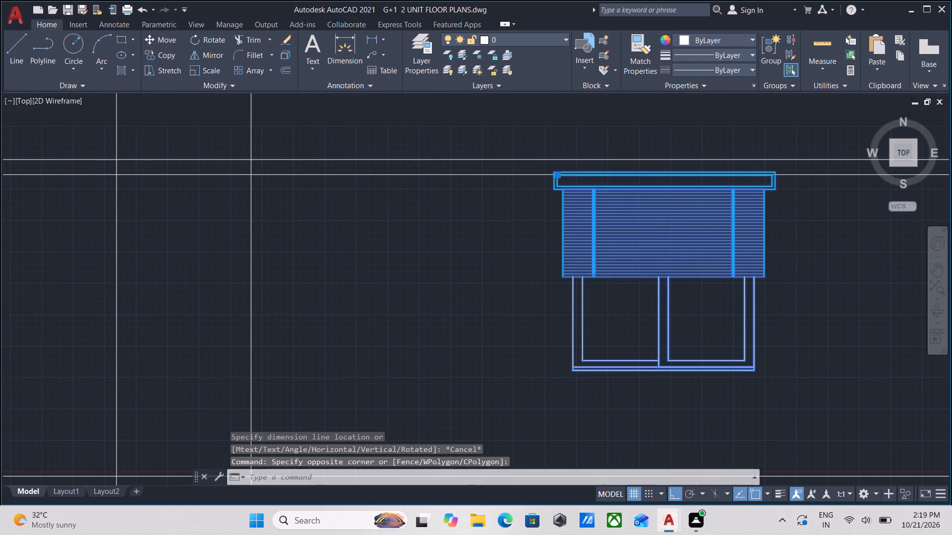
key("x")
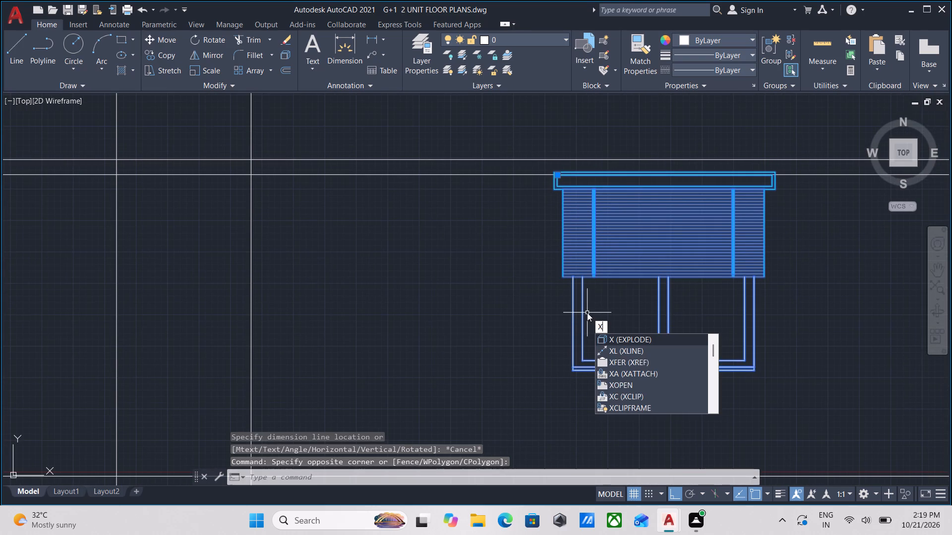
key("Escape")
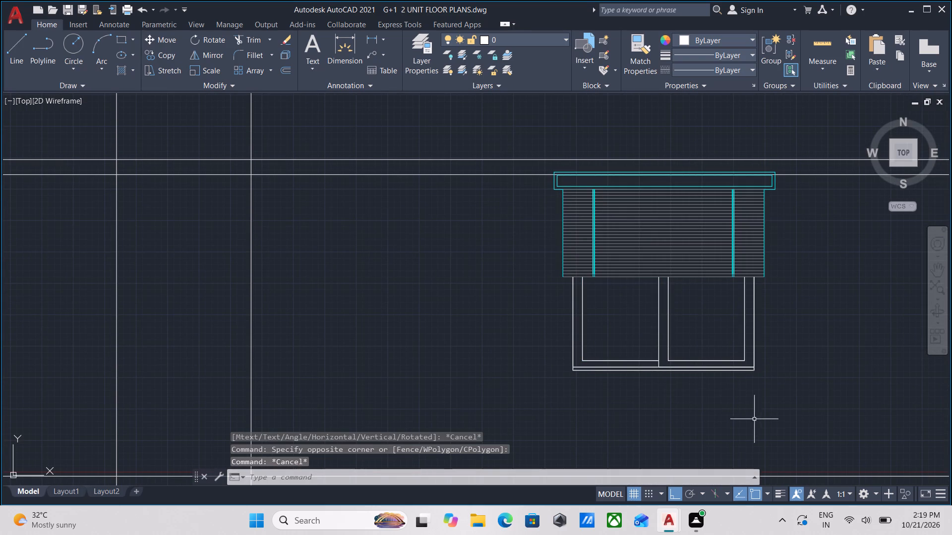
Move the blind window block straight down about 1'-8", using its lower-left corner as base point, keeping it between the level lines.
left_click(761, 423)
left_click(684, 332)
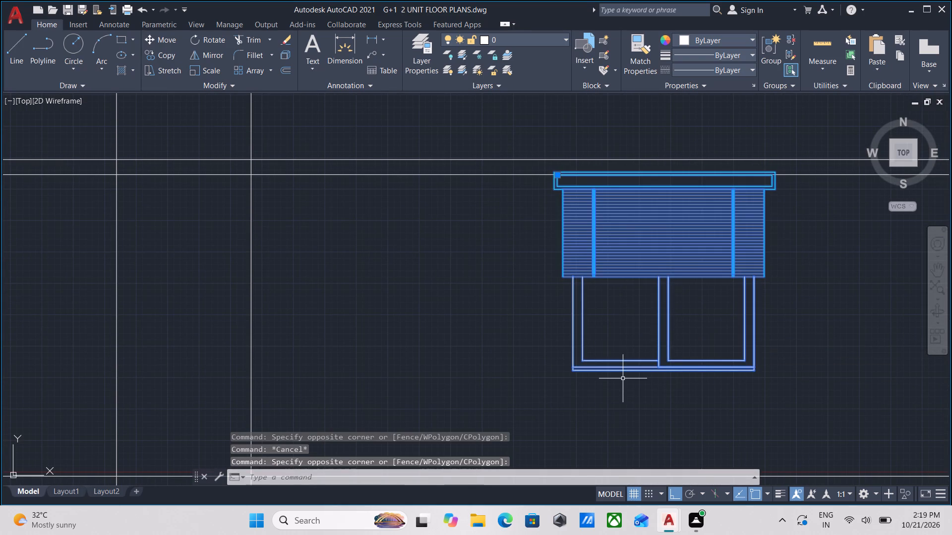
key("m")
key("Return")
scroll(542, 405, "up", 2)
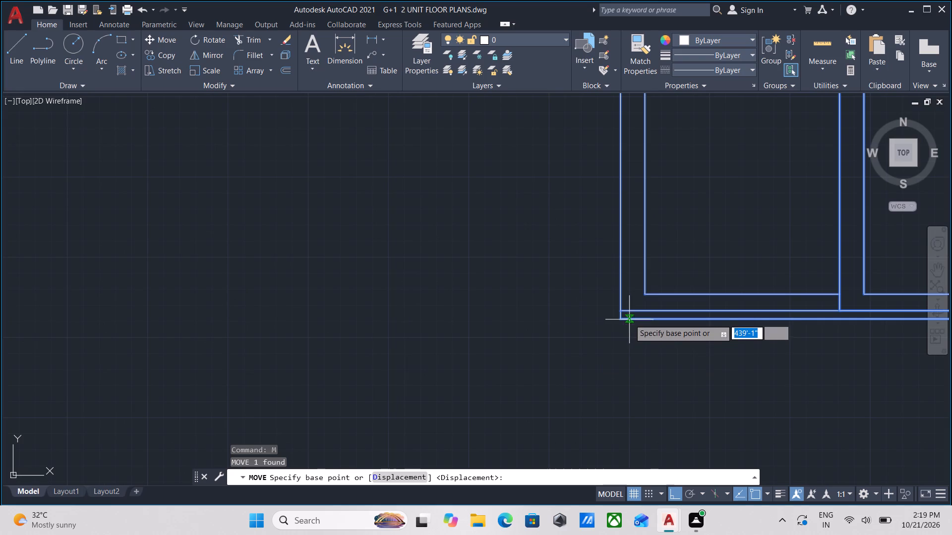
left_click(618, 321)
scroll(619, 409, "down", 2)
middle_click_drag(619, 409, 619, 373)
left_click(620, 388)
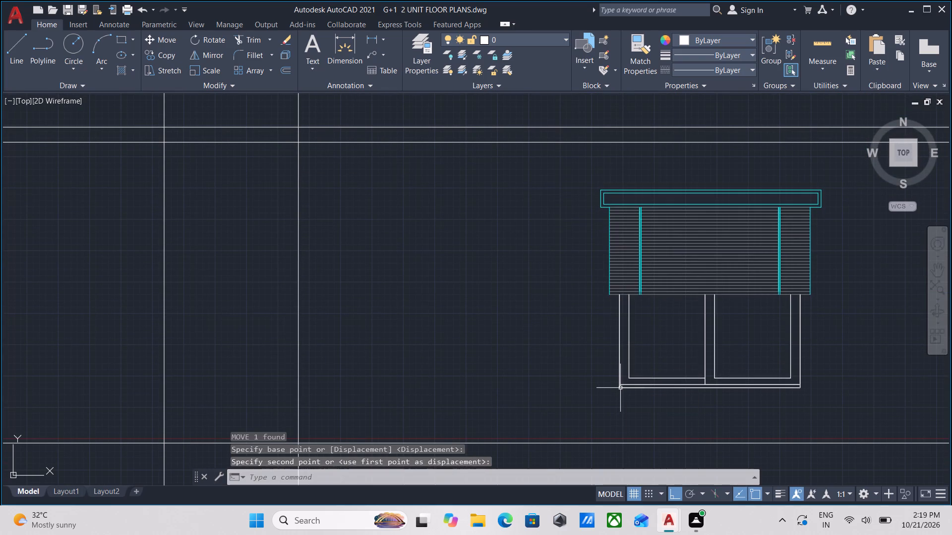
key("Escape")
Explode the blind window block into separate objects.
left_click(804, 415)
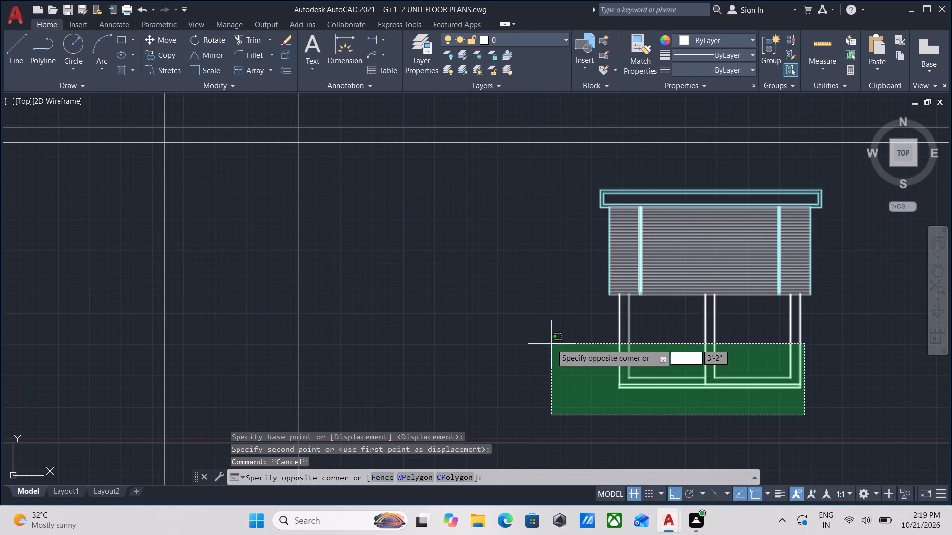
left_click(551, 344)
key("x")
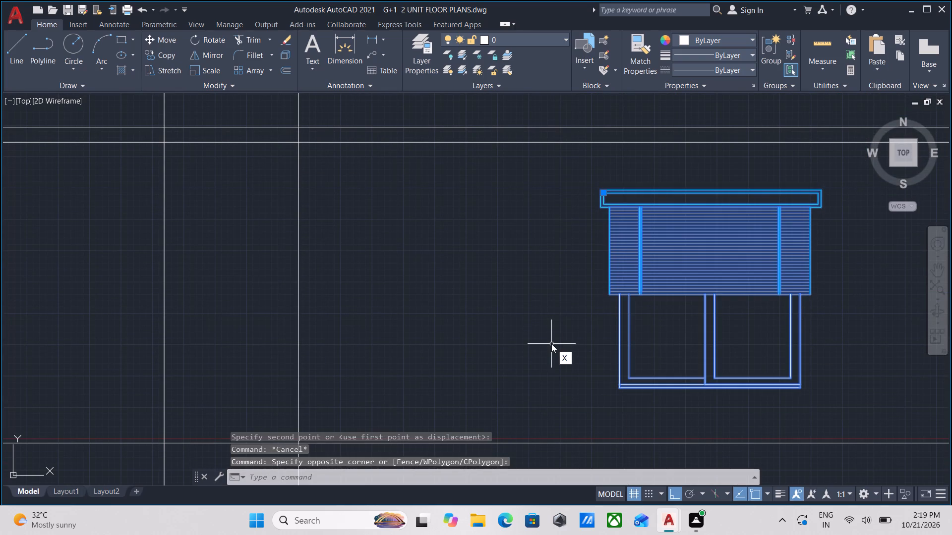
key("Return")
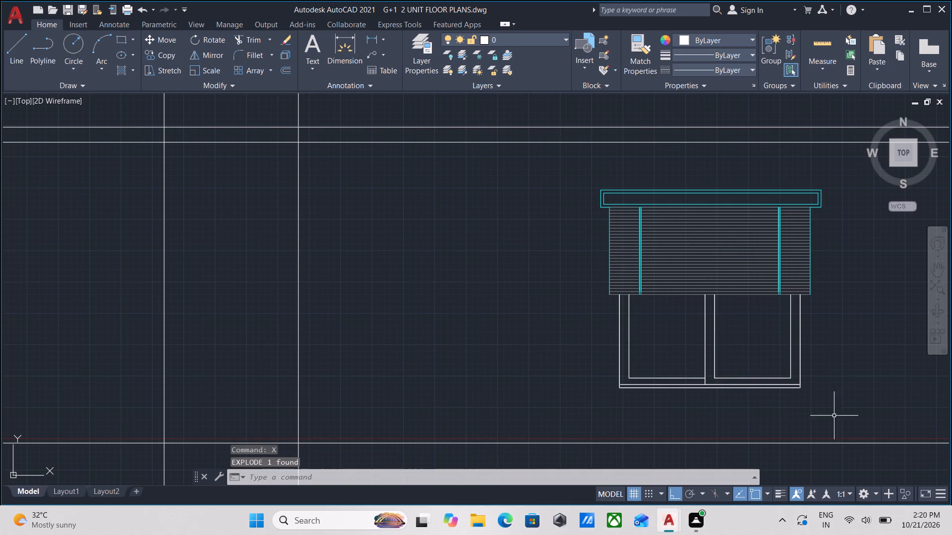
Stretch the bottom of the white two-pane frame, including its sill, upward by 7" from its lower-left corner to shorten the window.
left_click(839, 419)
left_click(585, 357)
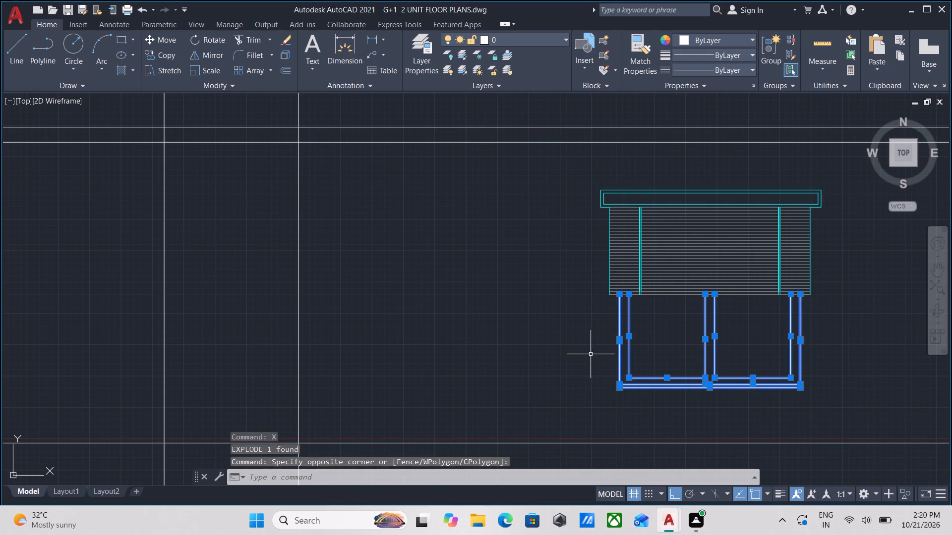
scroll(617, 364, "up", 2)
middle_click_drag(617, 364, 622, 374)
scroll(622, 374, "down", 2)
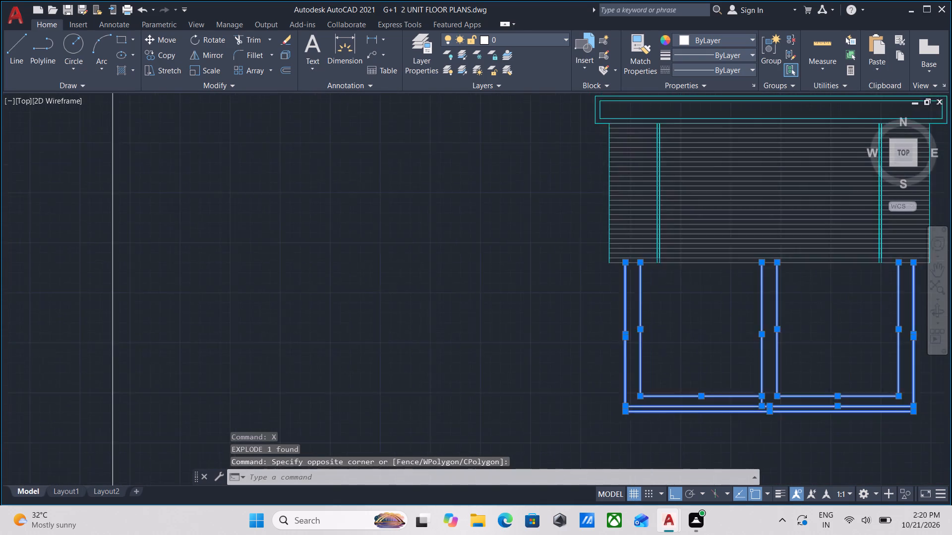
middle_click_drag(622, 374, 610, 399)
type("STRE")
key("Return")
scroll(613, 438, "up", 2)
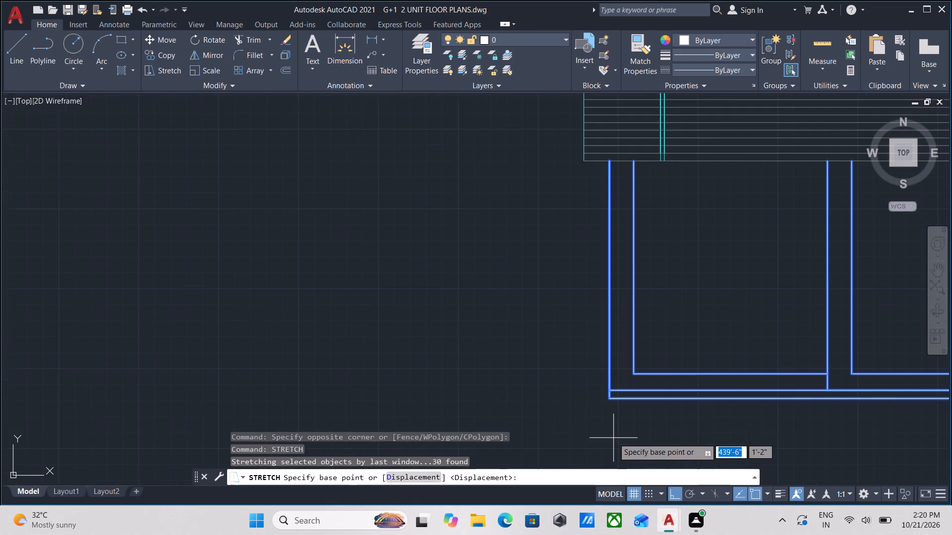
left_click(609, 400)
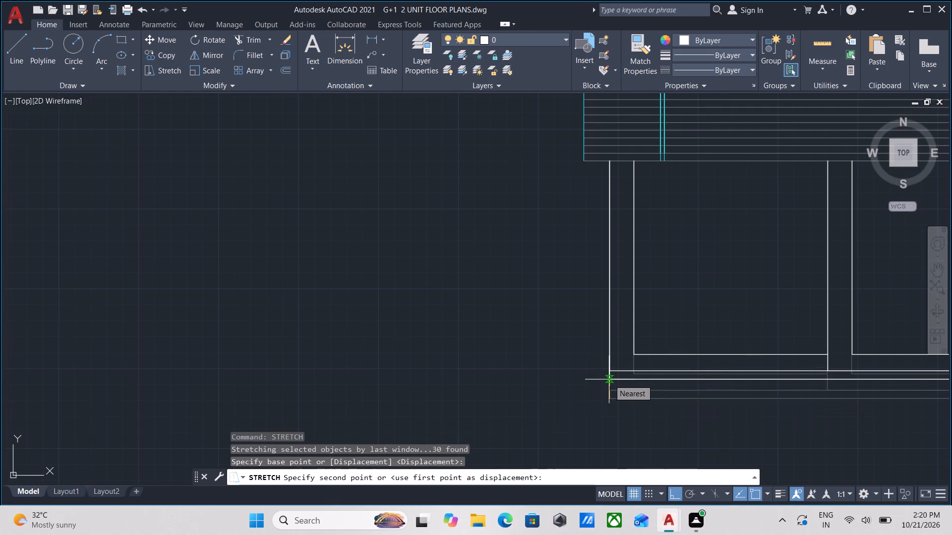
key("7")
key("shift+quotedbl")
key("shift+Return")
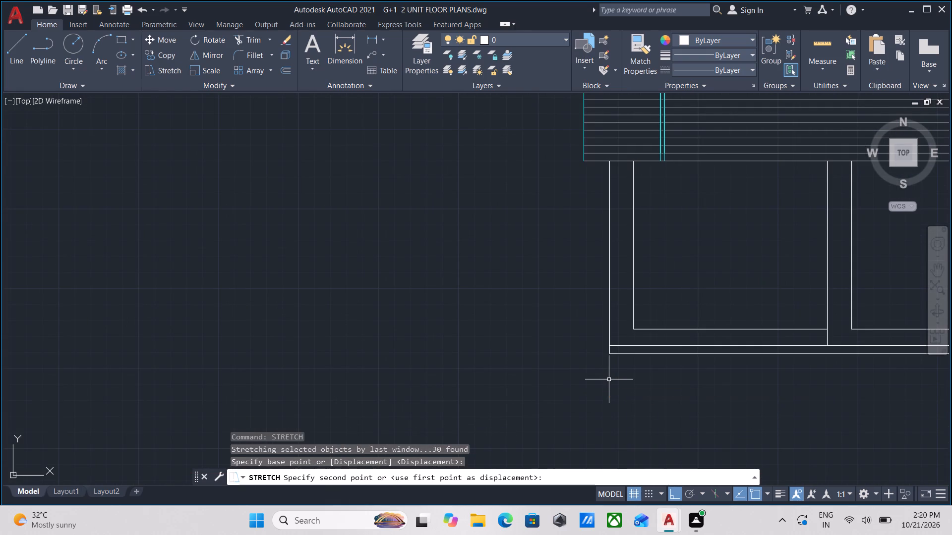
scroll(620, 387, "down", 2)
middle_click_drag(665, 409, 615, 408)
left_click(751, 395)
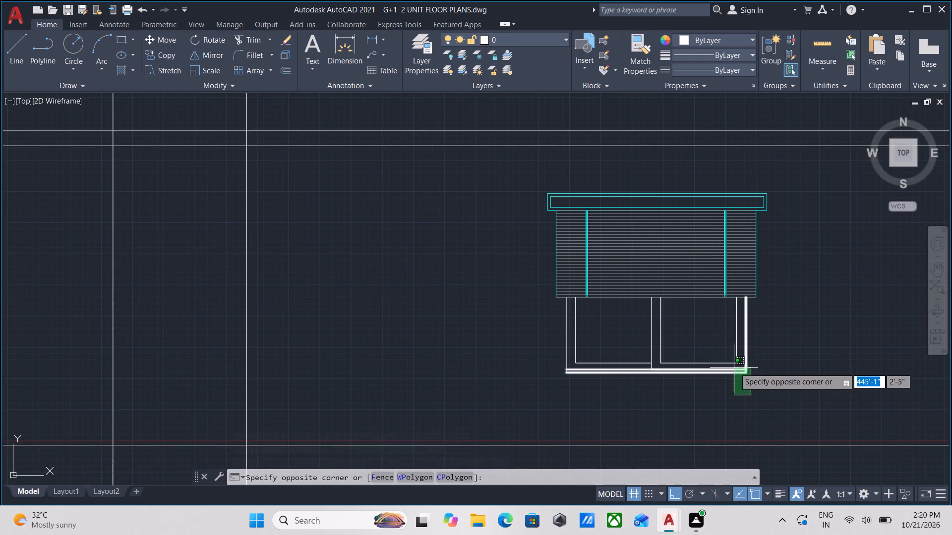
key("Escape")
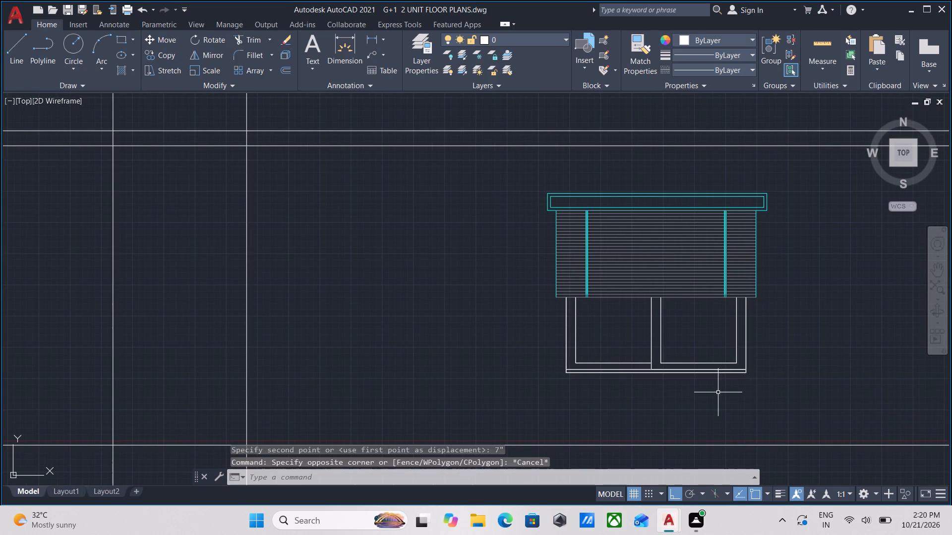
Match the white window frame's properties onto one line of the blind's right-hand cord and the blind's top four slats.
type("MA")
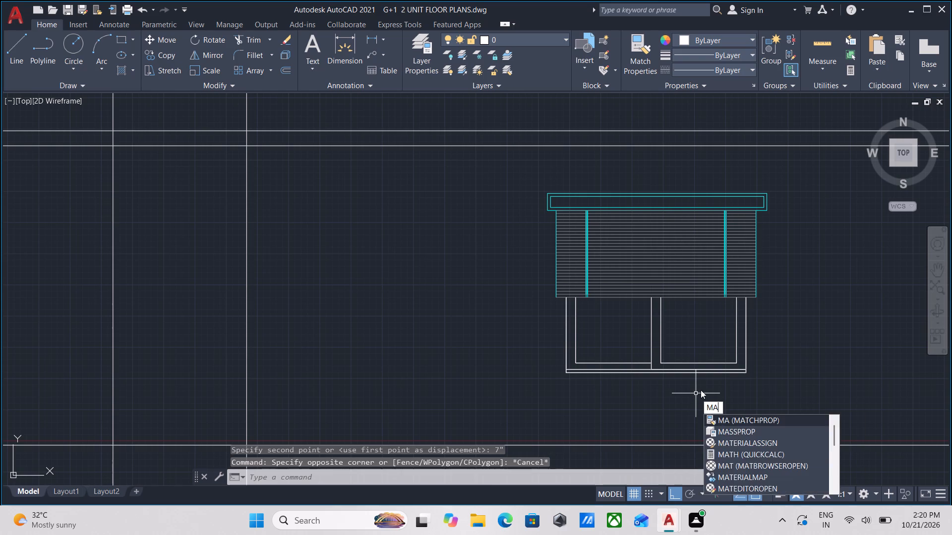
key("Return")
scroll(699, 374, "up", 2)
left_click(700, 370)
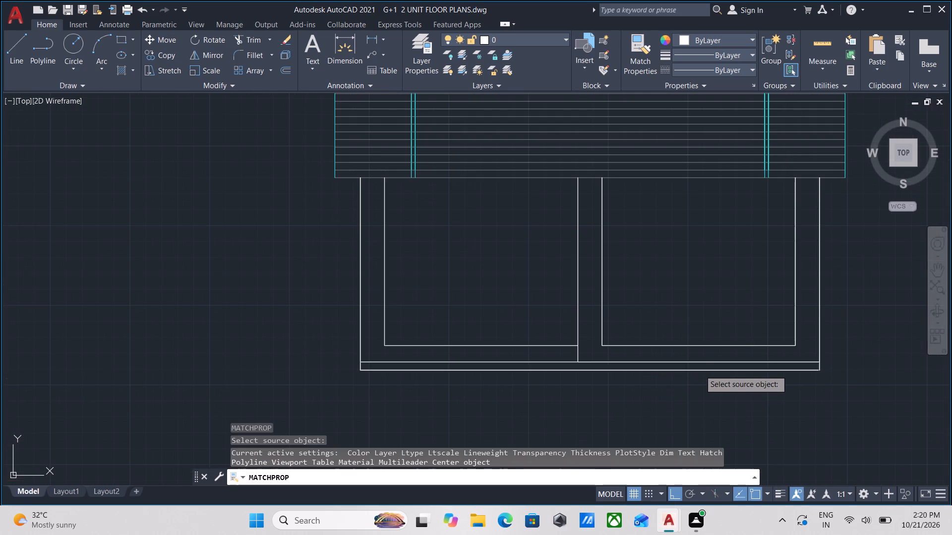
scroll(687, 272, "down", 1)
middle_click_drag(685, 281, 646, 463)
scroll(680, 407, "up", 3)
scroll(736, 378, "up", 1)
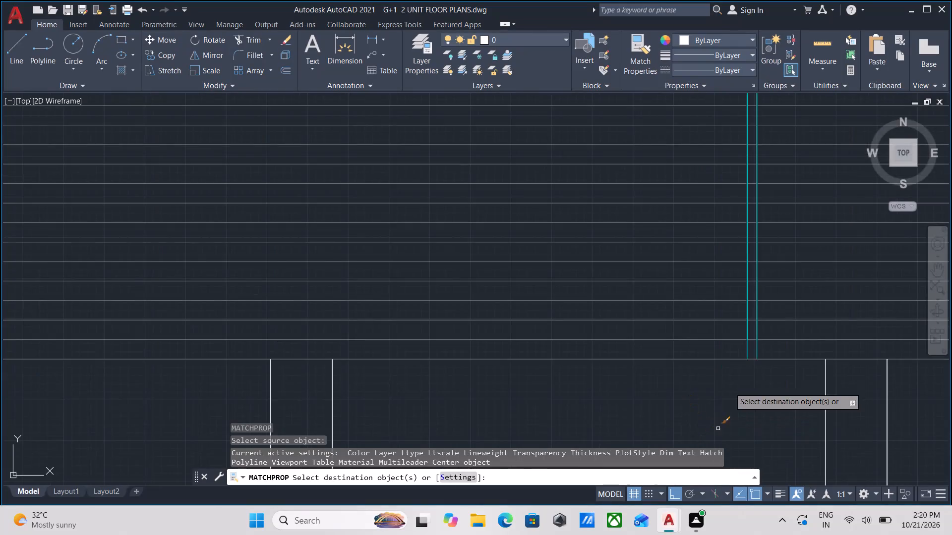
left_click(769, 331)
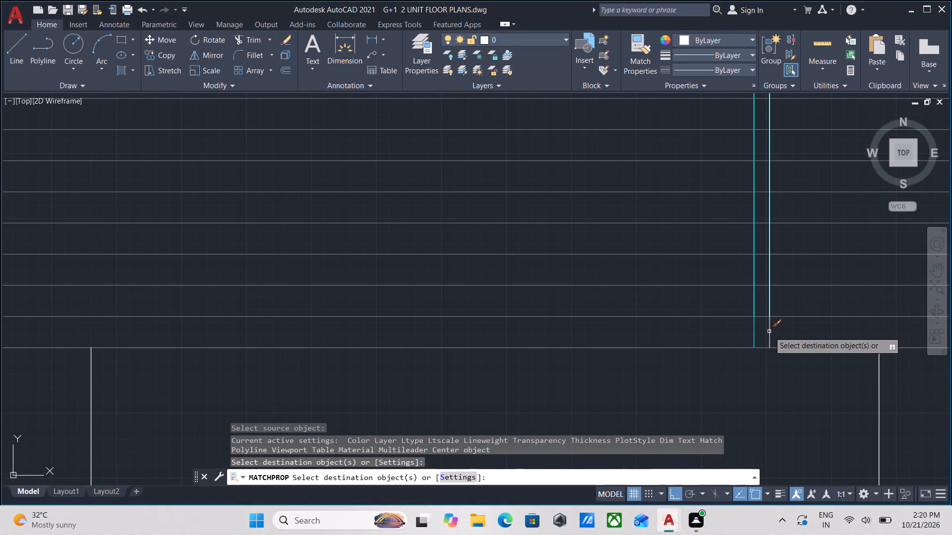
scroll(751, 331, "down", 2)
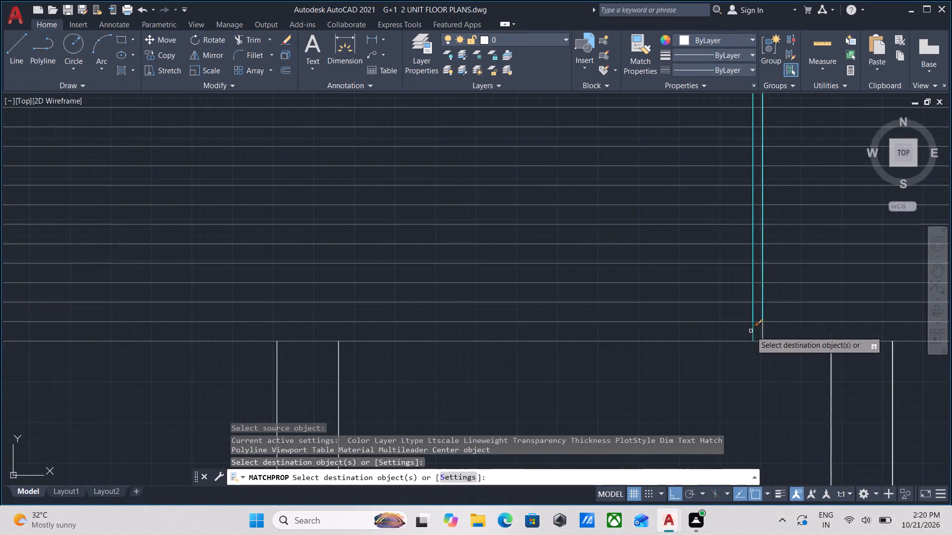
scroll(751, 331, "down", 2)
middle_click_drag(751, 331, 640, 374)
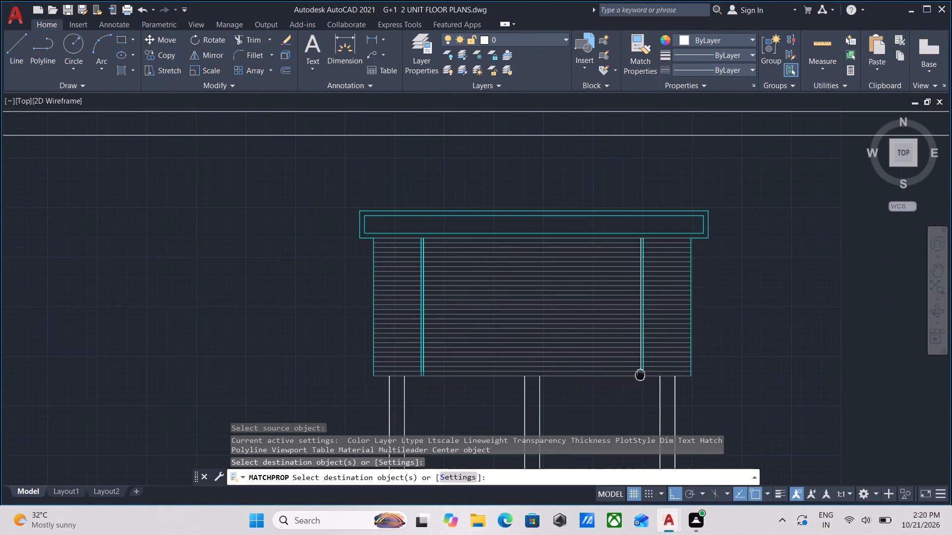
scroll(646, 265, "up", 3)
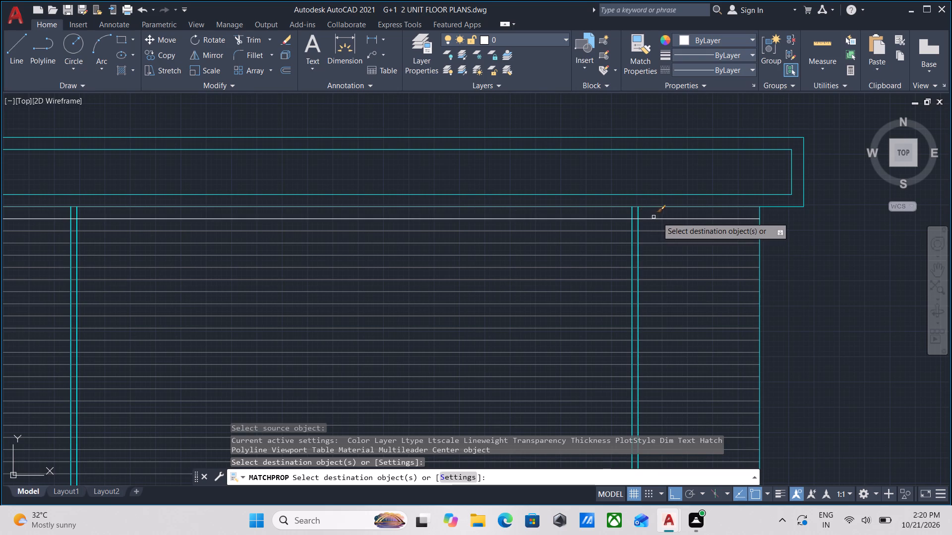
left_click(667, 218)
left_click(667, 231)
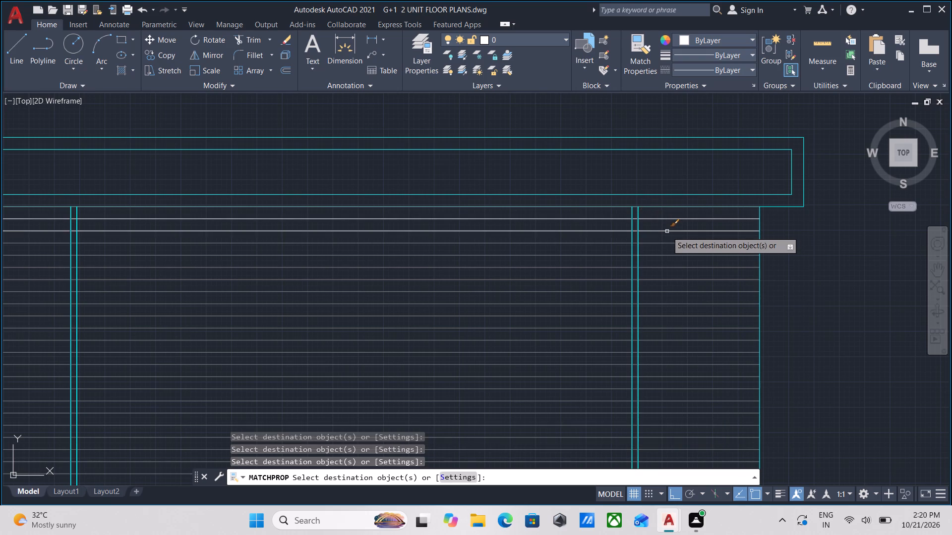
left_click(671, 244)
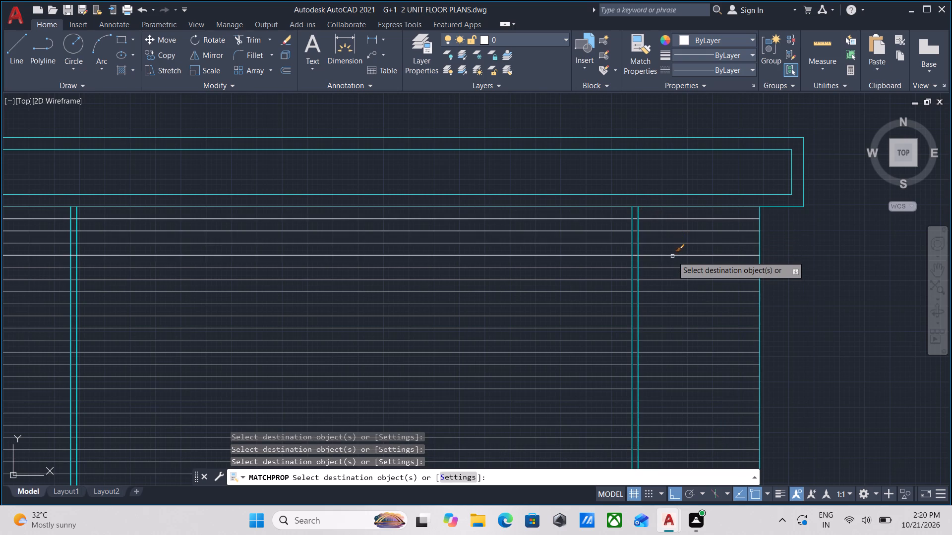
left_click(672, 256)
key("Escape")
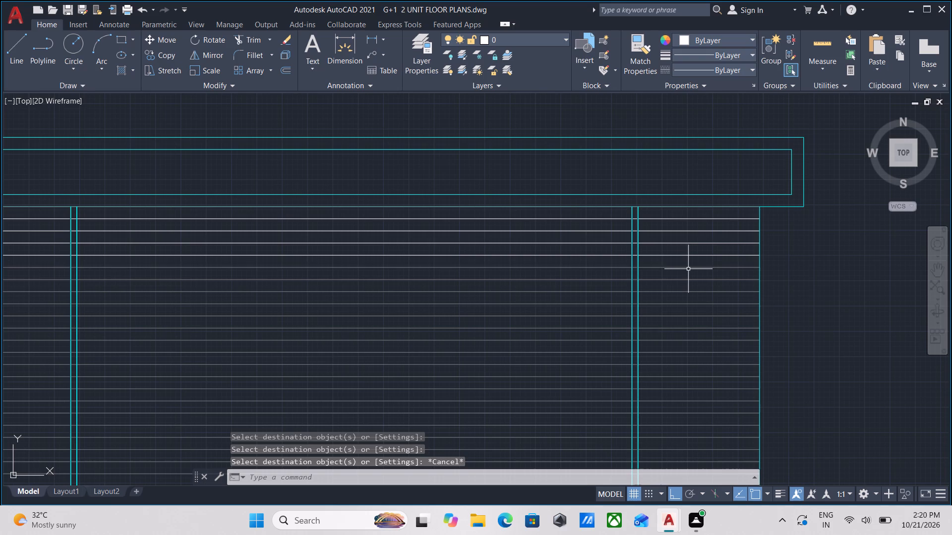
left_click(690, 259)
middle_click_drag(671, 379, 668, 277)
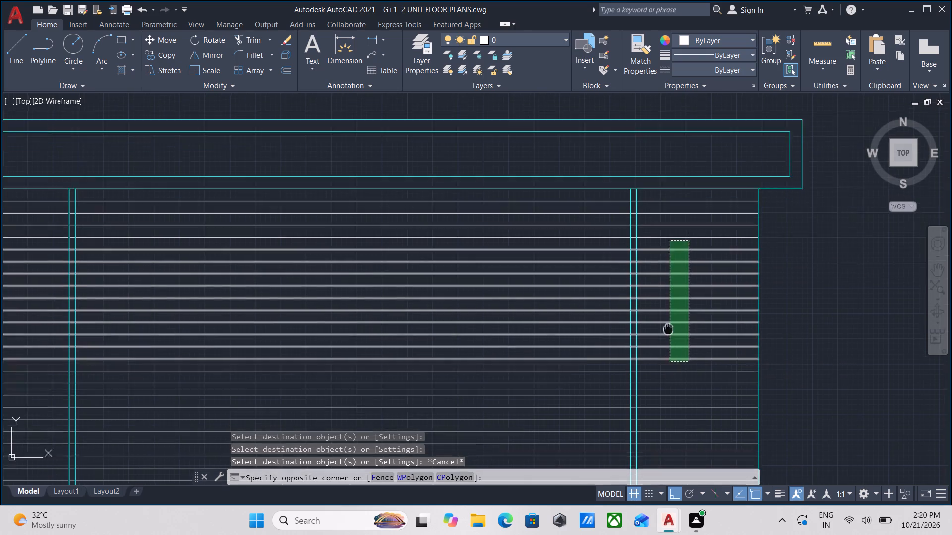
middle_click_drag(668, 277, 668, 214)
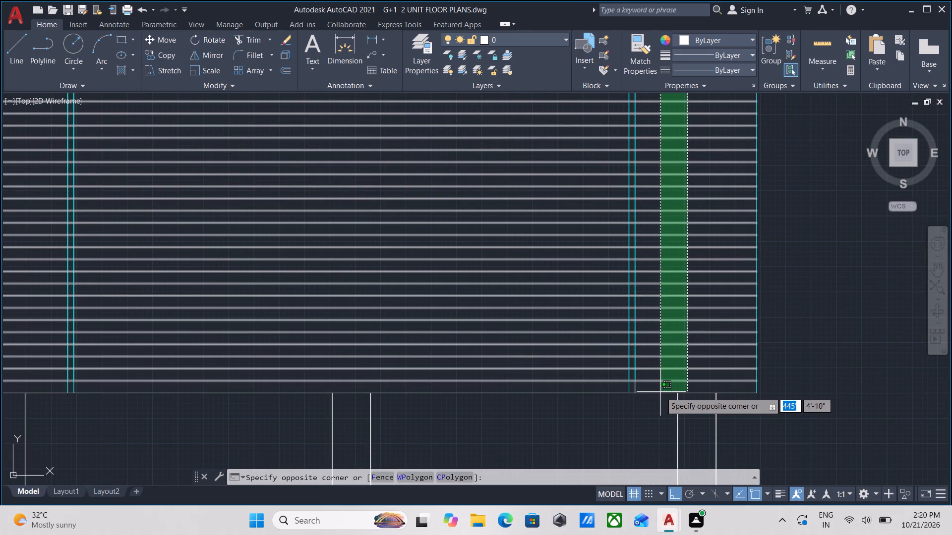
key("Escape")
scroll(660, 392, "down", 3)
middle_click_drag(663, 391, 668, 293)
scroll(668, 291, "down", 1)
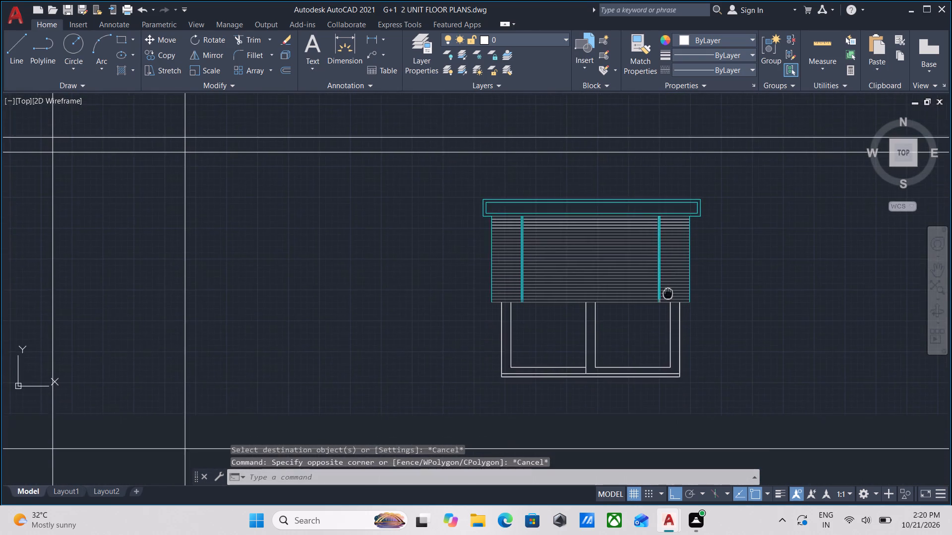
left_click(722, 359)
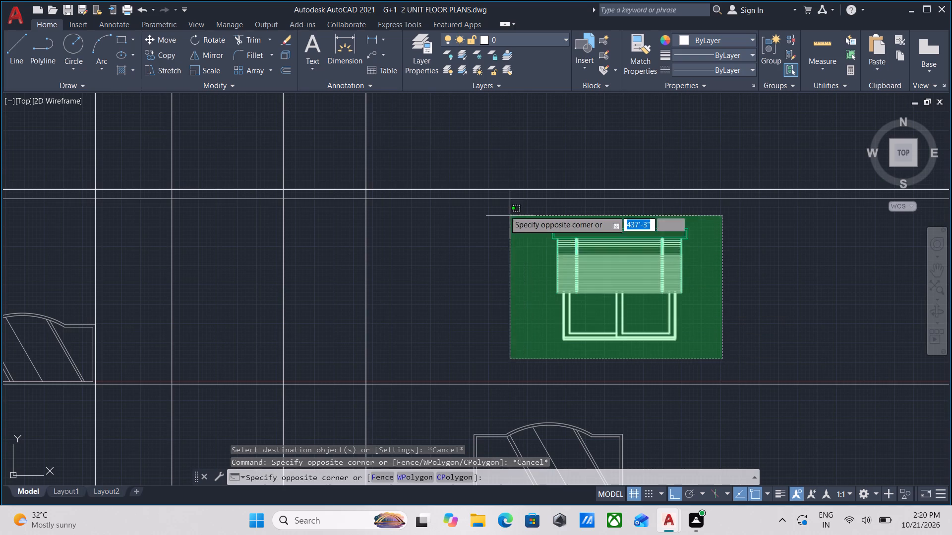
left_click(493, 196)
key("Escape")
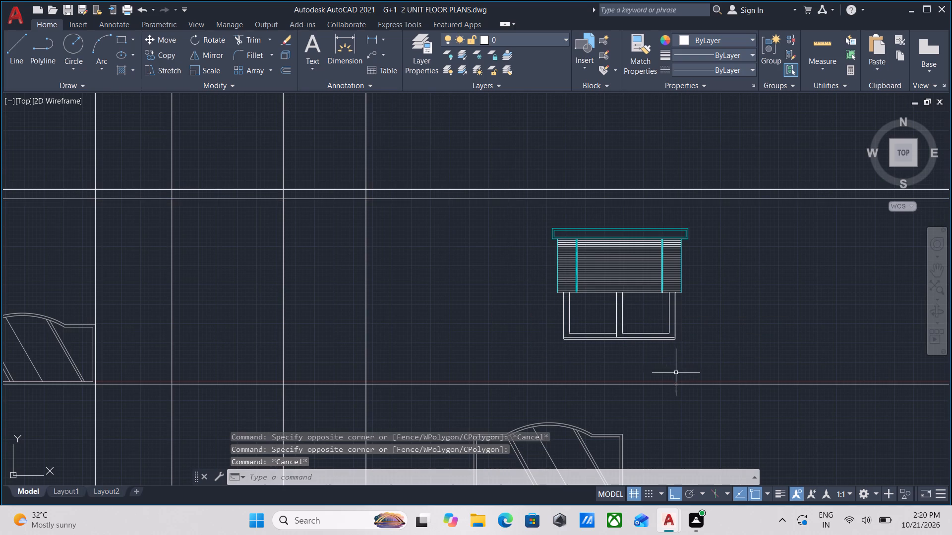
Group all the separate objects of the blind window into one unnamed group.
left_click(688, 369)
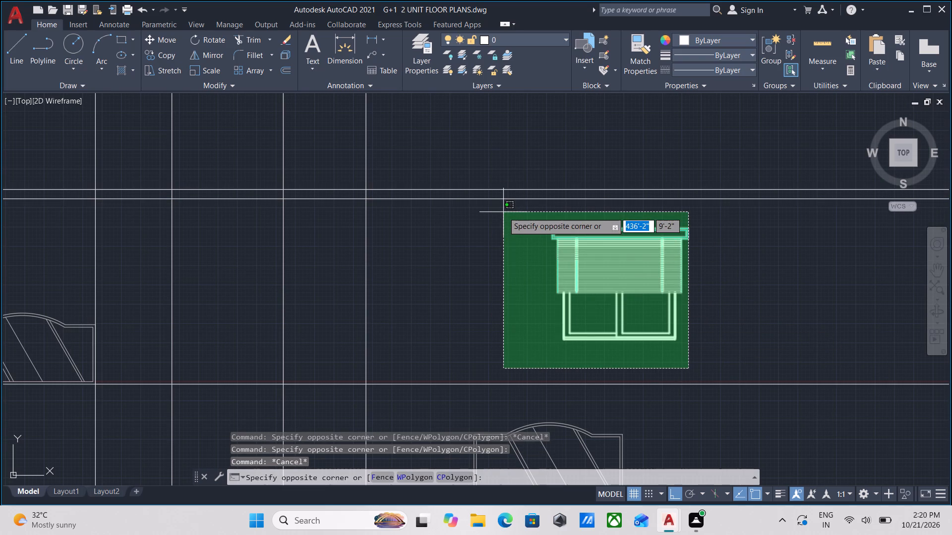
left_click(503, 212)
key("g")
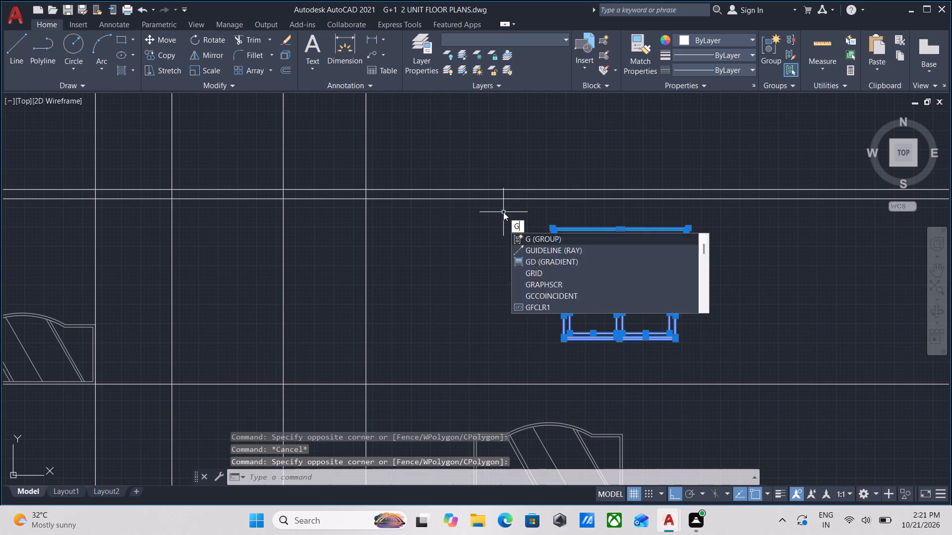
key("Return")
Match the properties of the white horizontal level line below the window onto the whole blind window group.
scroll(596, 387, "up", 1)
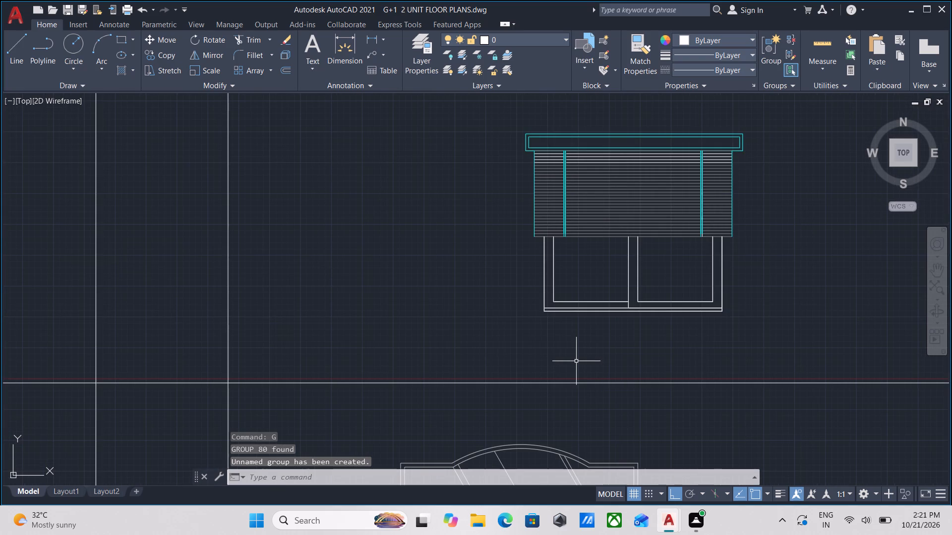
type("MA")
key("Return")
left_click(591, 383)
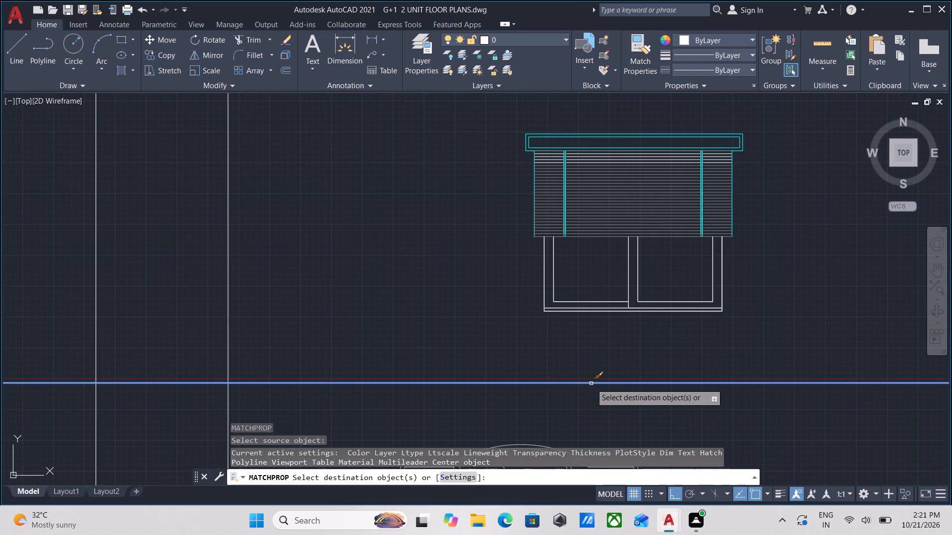
left_click(619, 209)
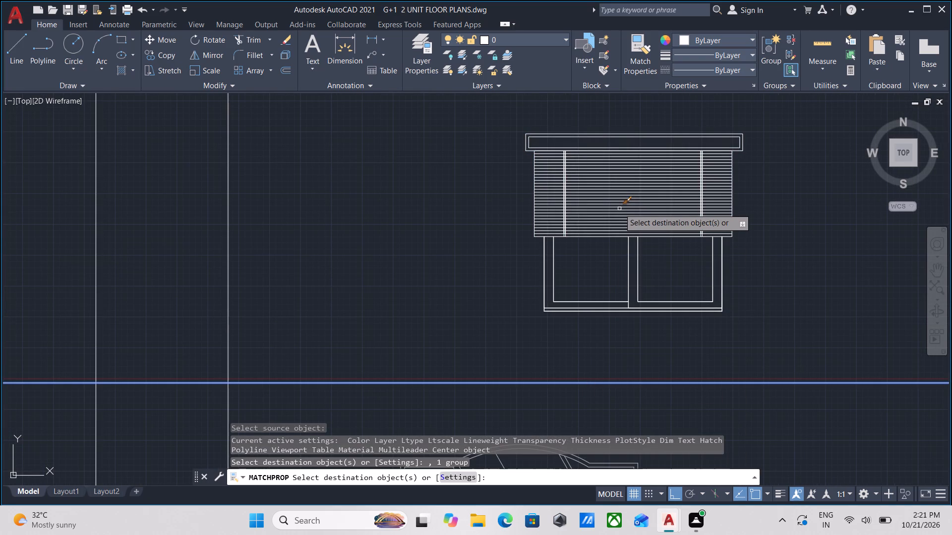
scroll(613, 279, "down", 1)
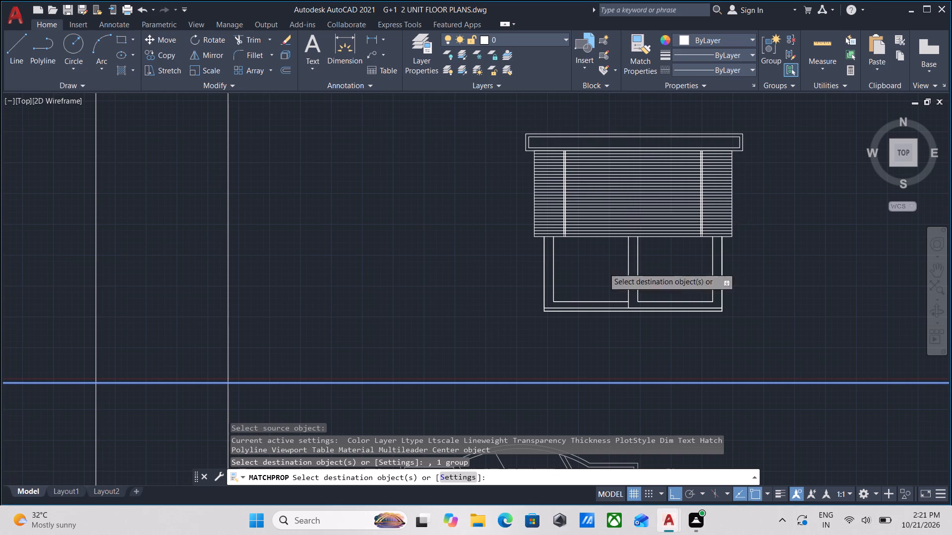
scroll(663, 220, "up", 3)
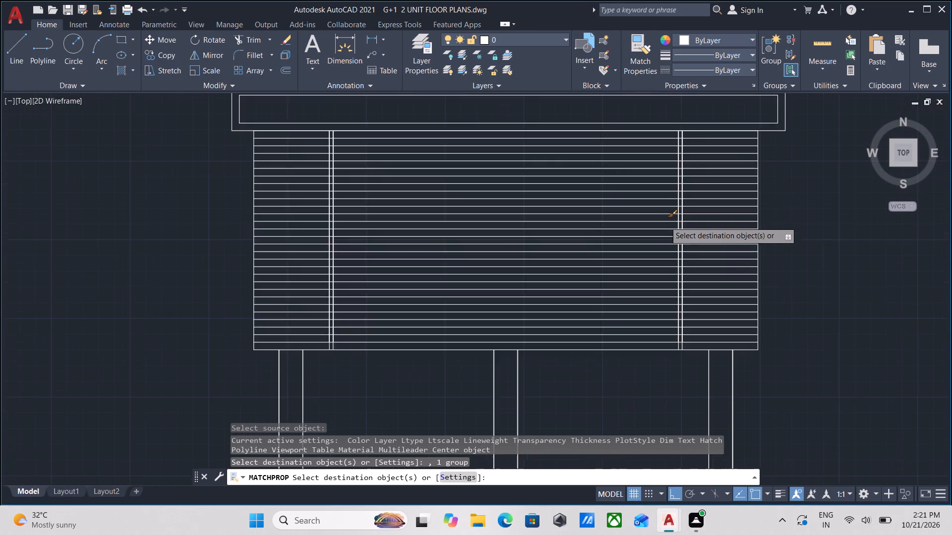
key("Escape")
scroll(665, 221, "down", 2)
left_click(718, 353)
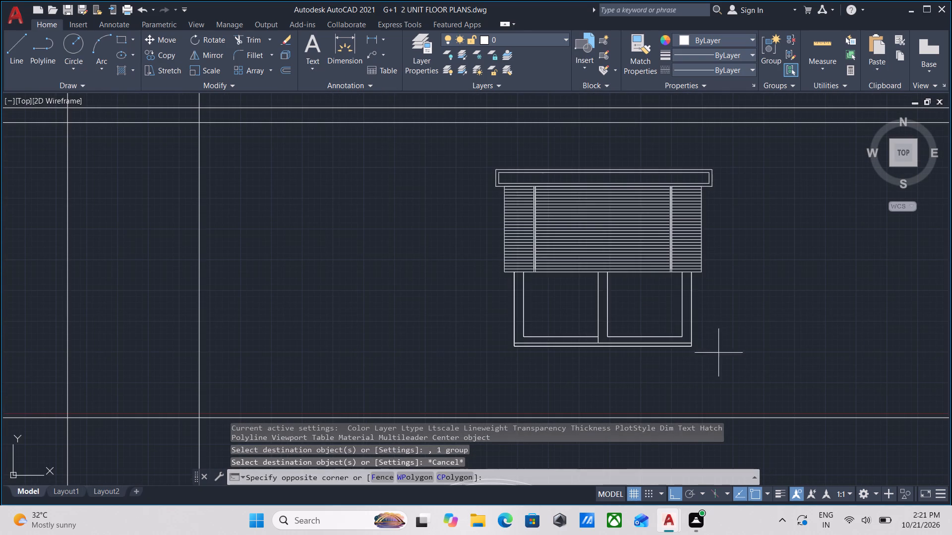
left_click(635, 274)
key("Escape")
Check the window's overall height with a linear dimension from the blind box's upper-left corner to the sill's lower-left corner, without placing it.
middle_click_drag(635, 274, 643, 270)
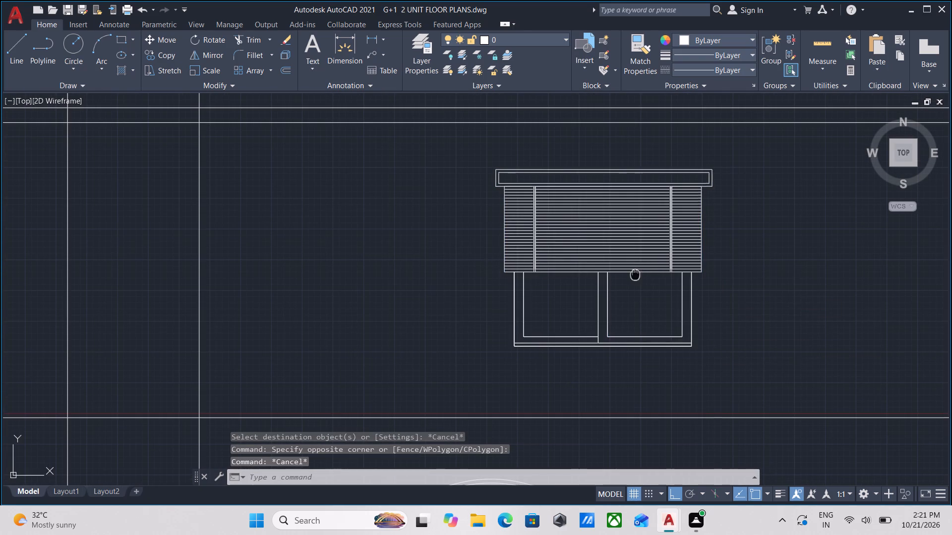
middle_click_drag(643, 270, 673, 274)
key("d")
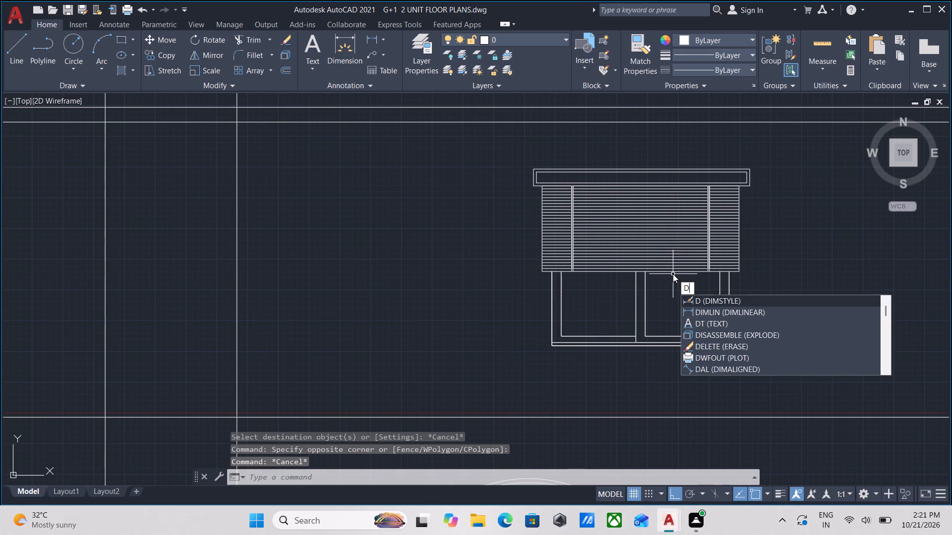
type("LI")
key("Return")
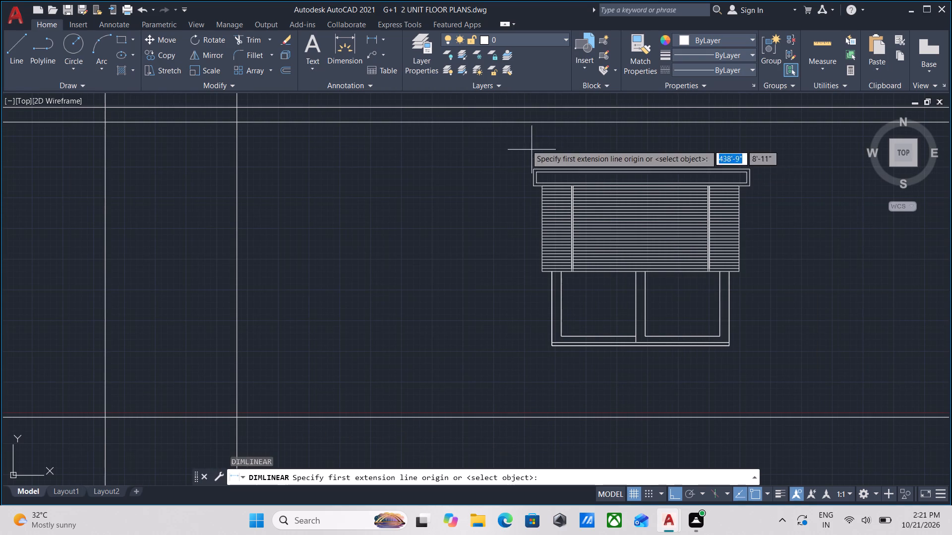
scroll(520, 161, "up", 2)
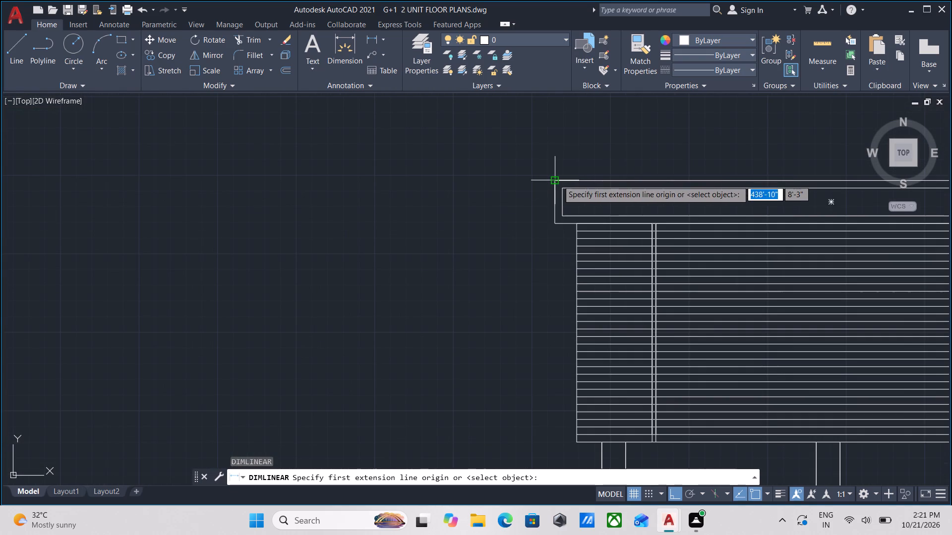
left_click(558, 180)
scroll(562, 342, "down", 1)
middle_click_drag(562, 342, 524, 118)
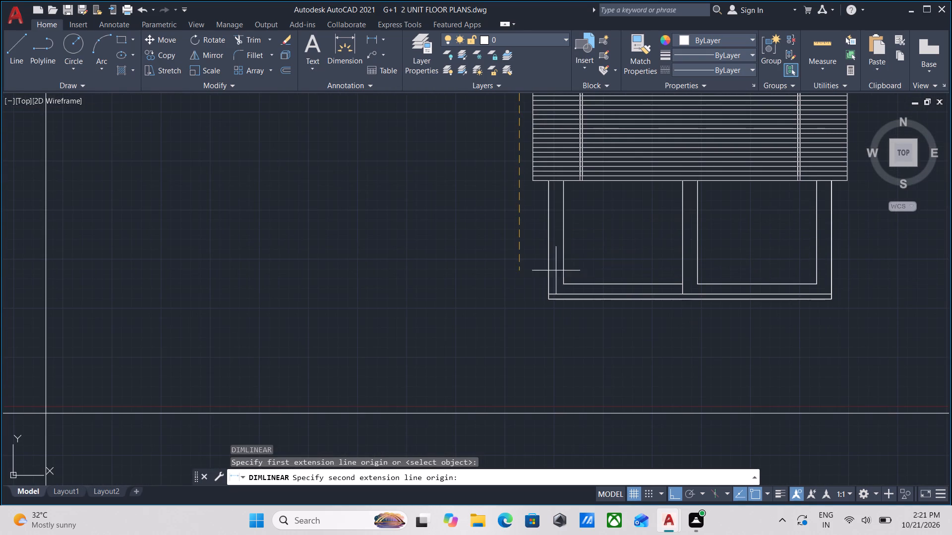
left_click(547, 300)
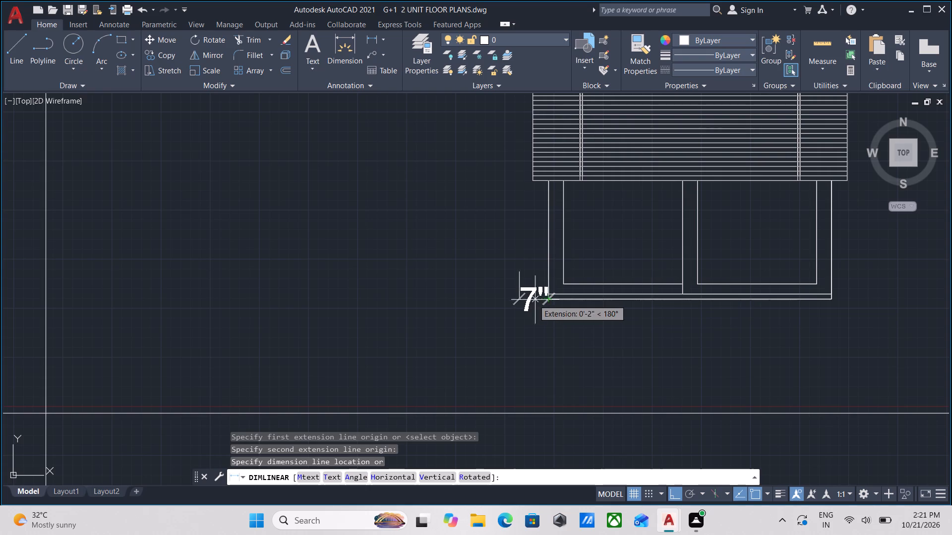
scroll(522, 293, "down", 3)
middle_click_drag(522, 293, 523, 333)
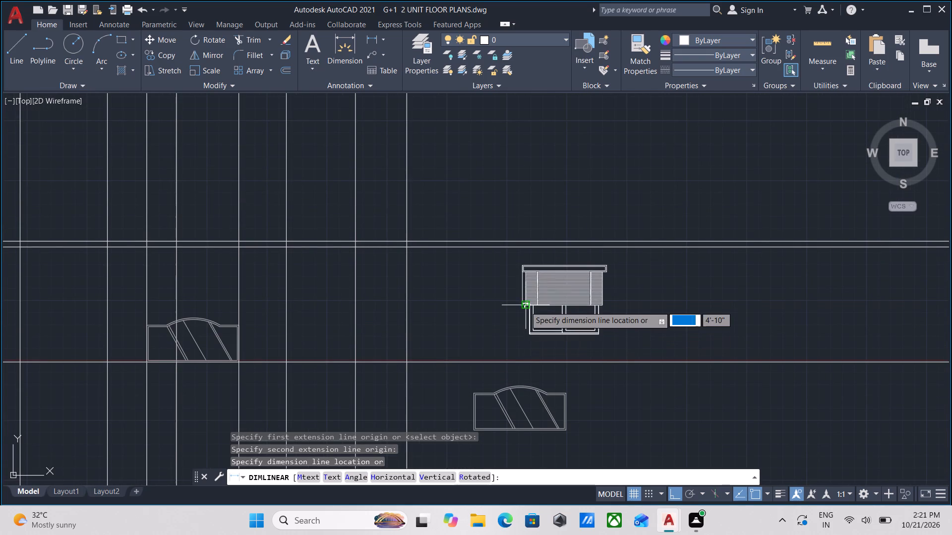
scroll(525, 306, "up", 1)
key("Escape")
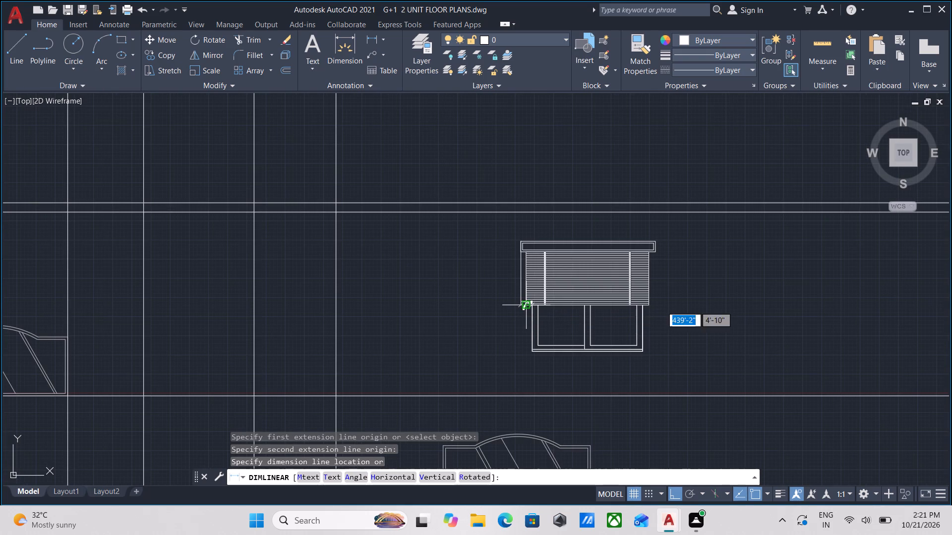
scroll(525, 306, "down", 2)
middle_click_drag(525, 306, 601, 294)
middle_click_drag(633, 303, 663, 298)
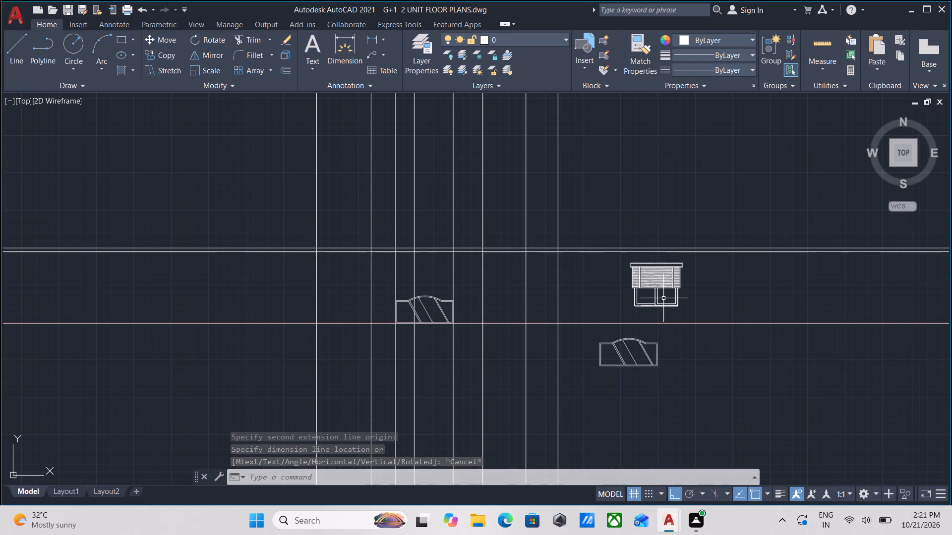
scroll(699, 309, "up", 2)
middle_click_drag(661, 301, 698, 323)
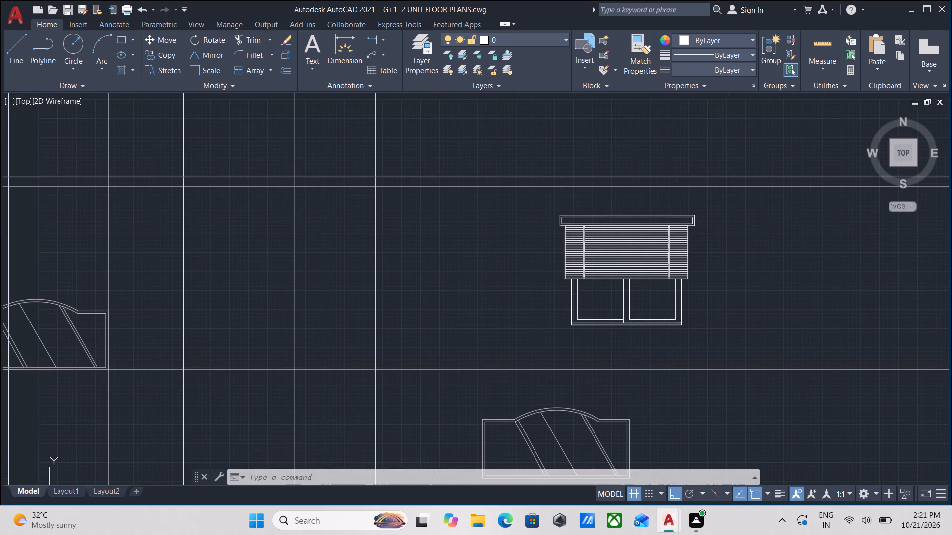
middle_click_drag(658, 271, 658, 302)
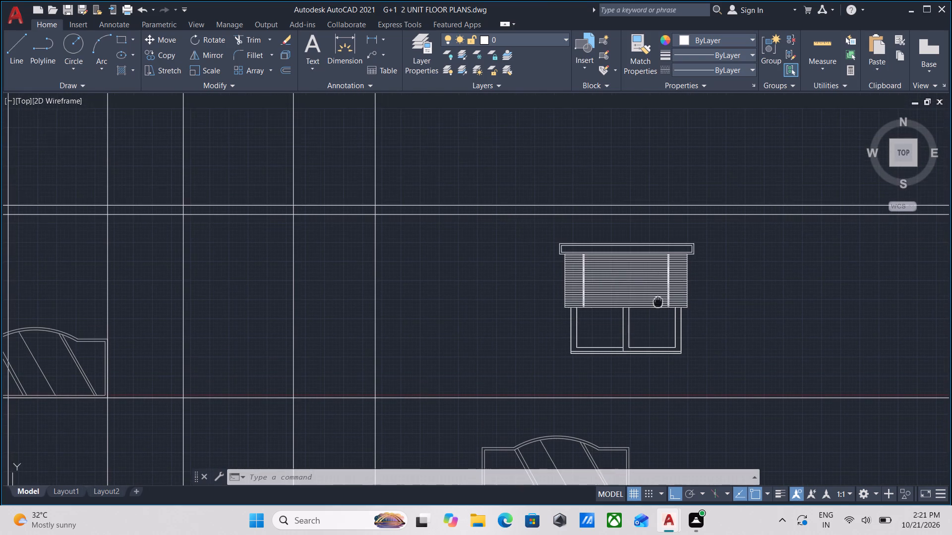
Check the window frame's width with a linear dimension between the sill's two lower corners, without placing it.
left_click(703, 366)
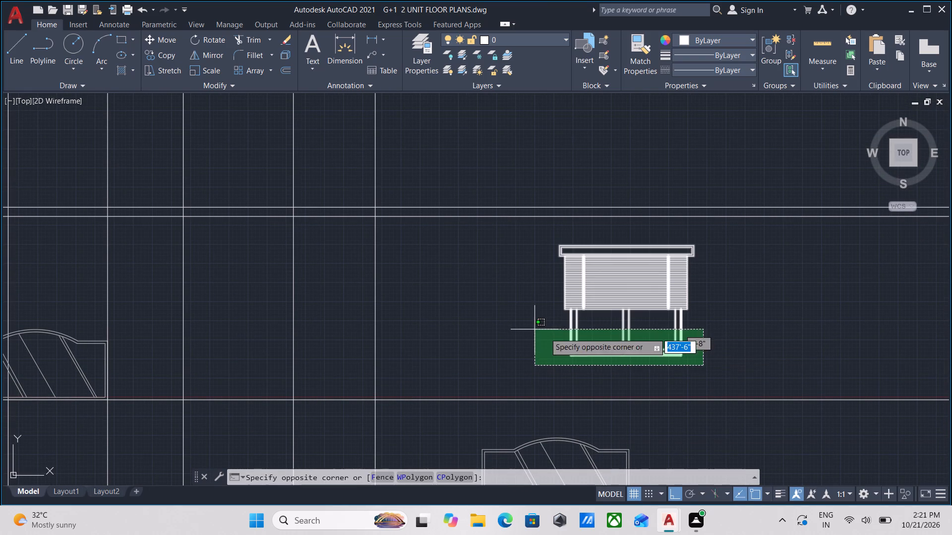
left_click(692, 358)
scroll(620, 366, "up", 2)
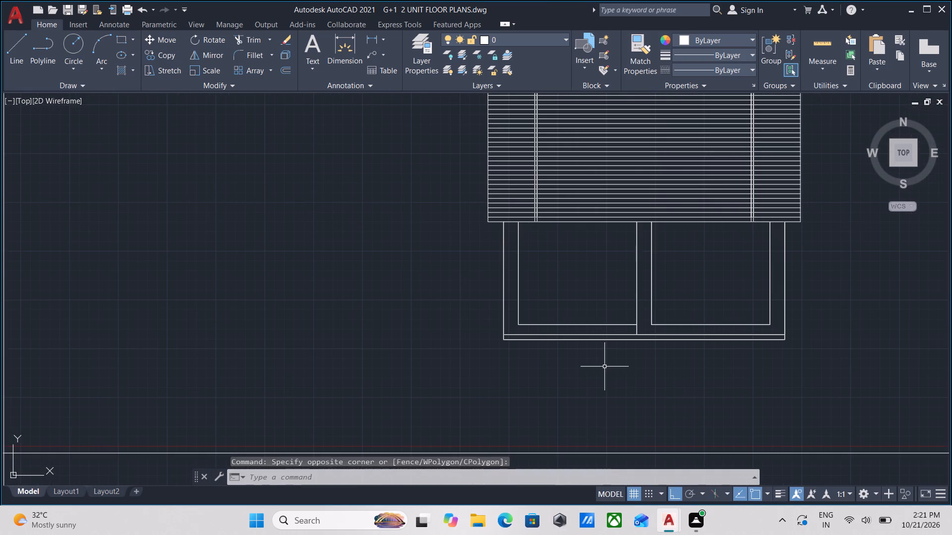
type("DLI")
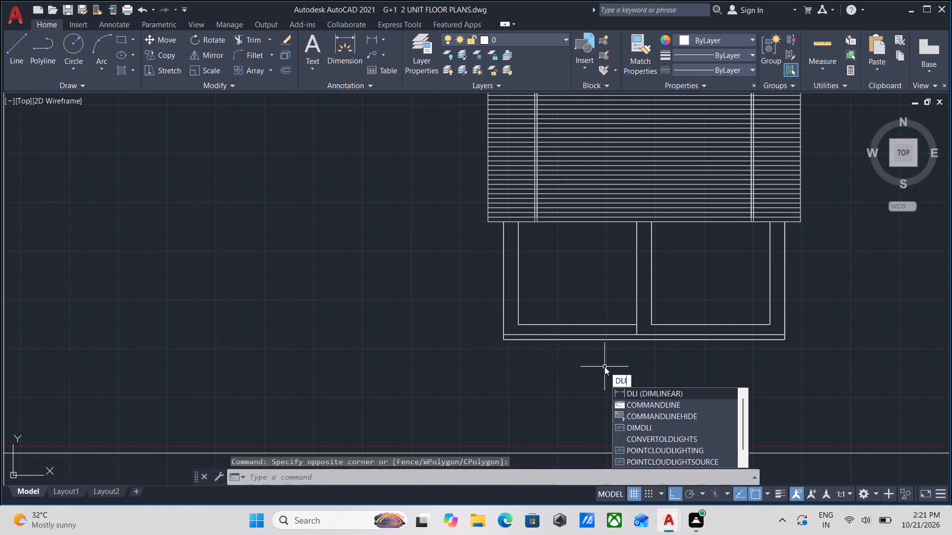
key("Return")
scroll(521, 350, "up", 1)
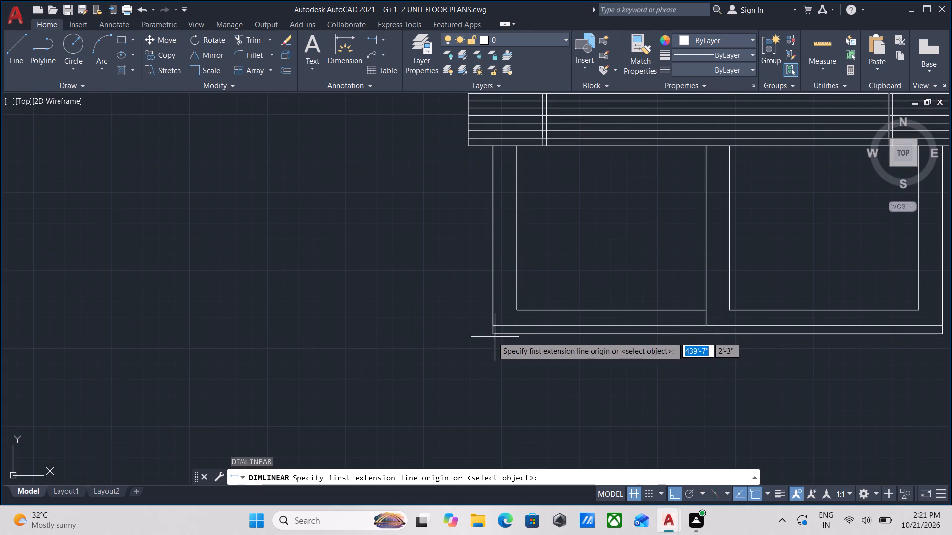
left_click(491, 337)
middle_click_drag(715, 350, 476, 351)
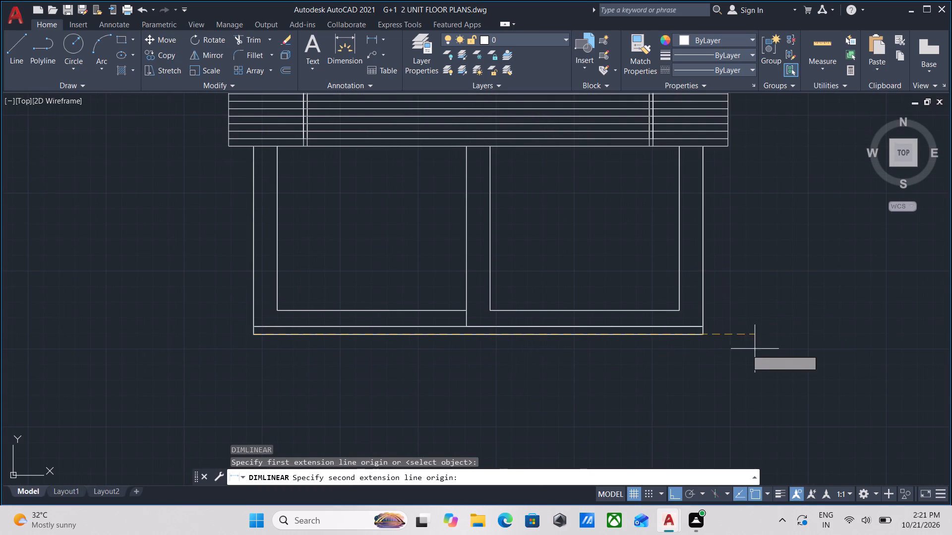
left_click(702, 340)
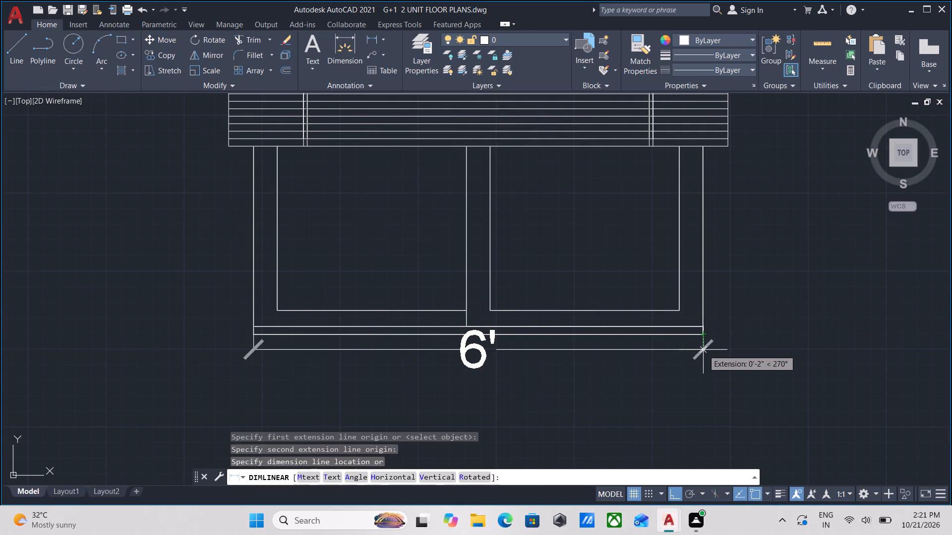
key("Escape")
Offset the horizontal ground line at the gate's base upward by 3'.
scroll(703, 350, "down", 3)
middle_click_drag(703, 350, 744, 406)
middle_click_drag(741, 397, 774, 346)
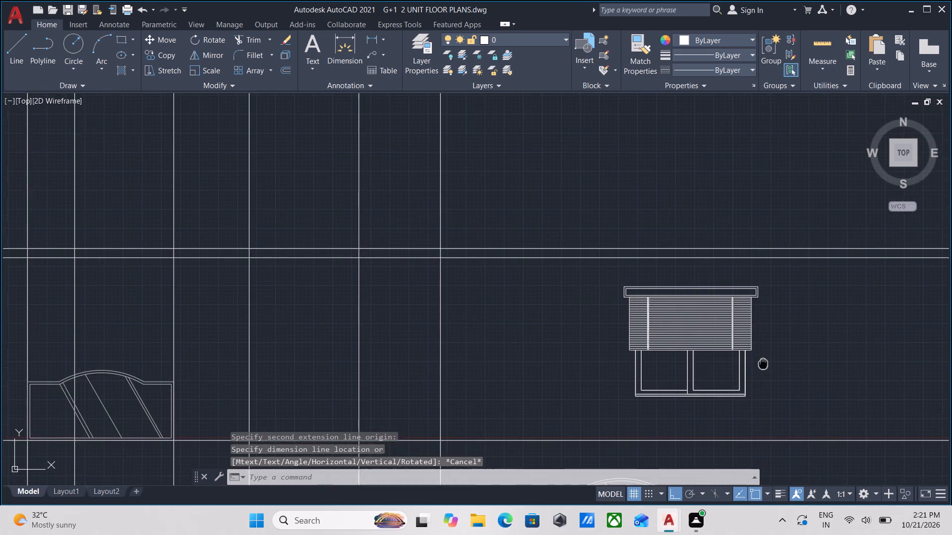
middle_click_drag(774, 346, 775, 337)
scroll(704, 337, "down", 1)
middle_click_drag(702, 337, 746, 334)
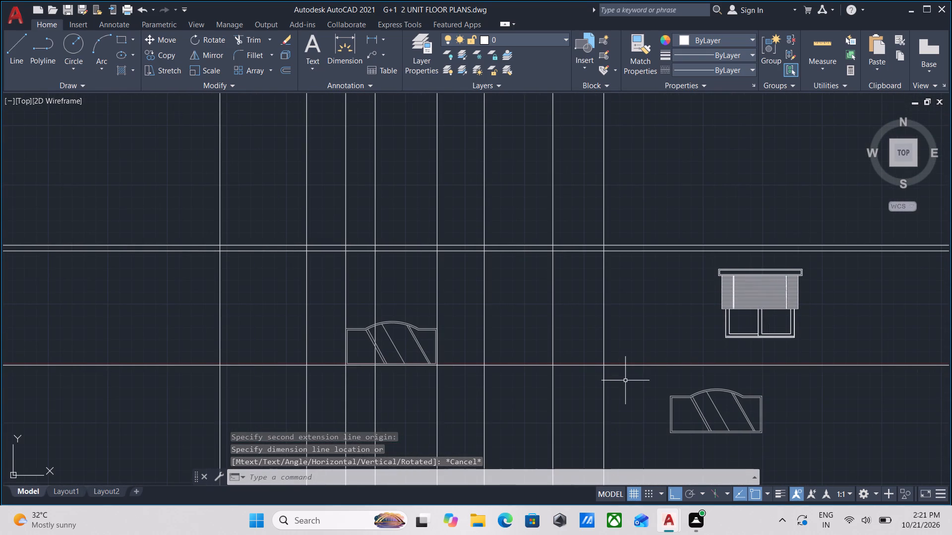
left_click(635, 378)
left_click(617, 350)
middle_click_drag(622, 346, 640, 370)
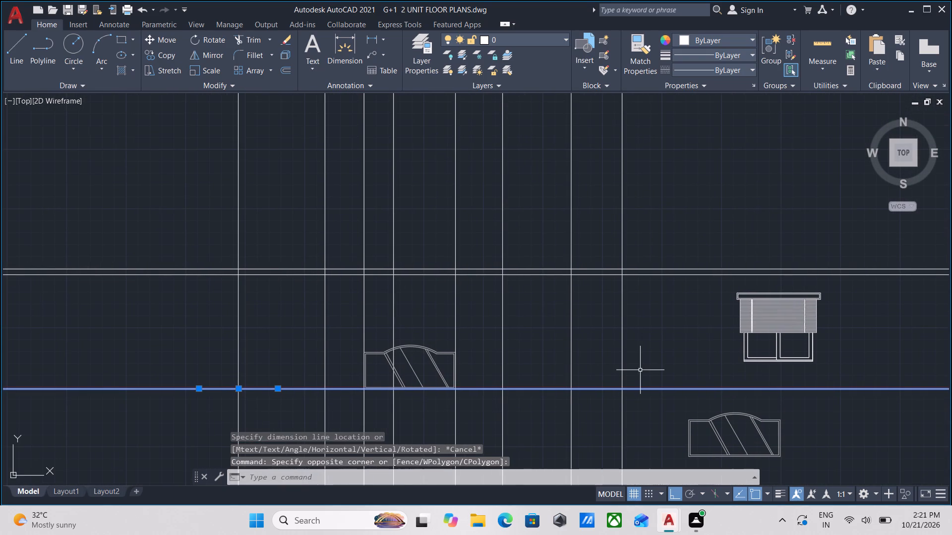
key("o")
key("Return")
left_click(653, 387)
left_click(653, 341)
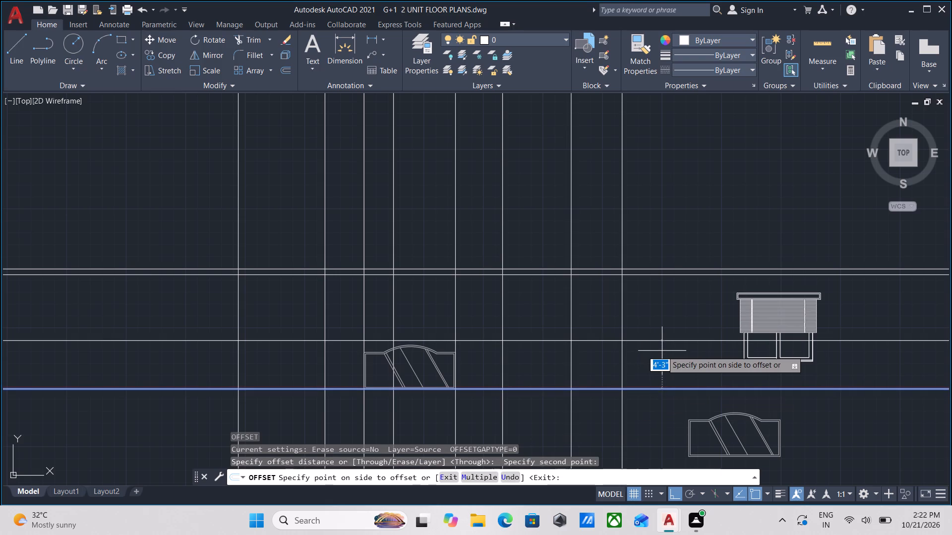
key("3")
key("apostrophe")
key("Return")
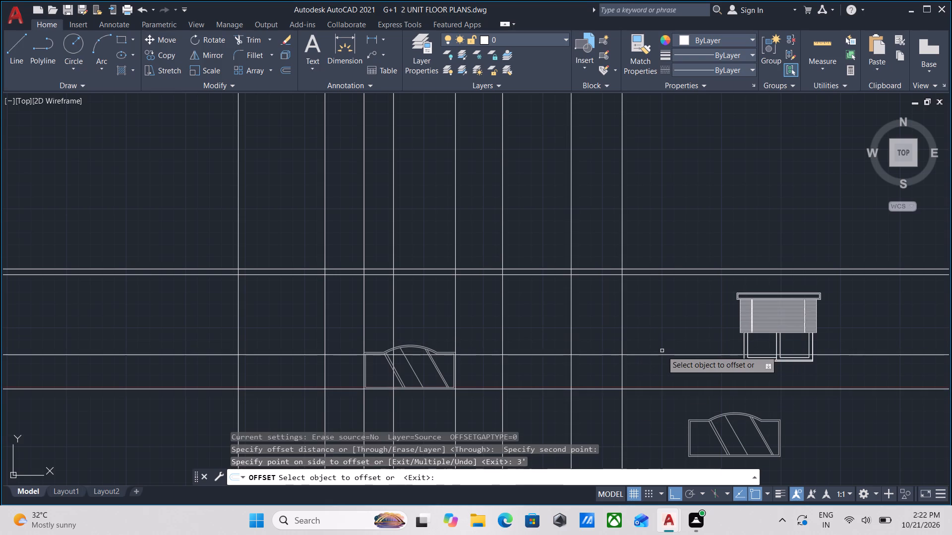
key("Escape")
Copy the blind window group by its sill's lower-left corner, with Ortho off, to where the 3' line meets the living-room window's left projection line.
scroll(750, 336, "down", 2)
middle_click_drag(750, 336, 759, 399)
scroll(782, 410, "up", 3)
left_click(798, 381)
left_click(750, 390)
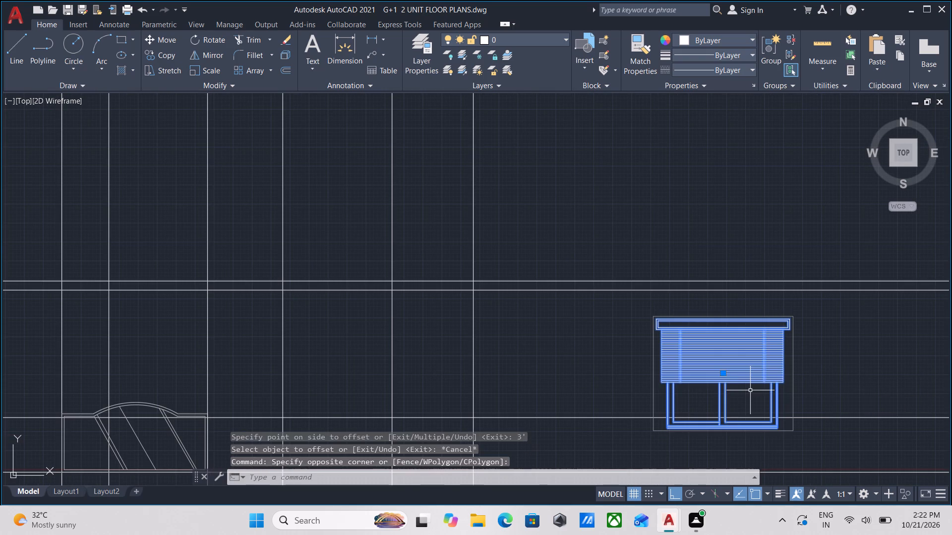
key("c")
key("o")
key("Return")
middle_click_drag(703, 408, 711, 333)
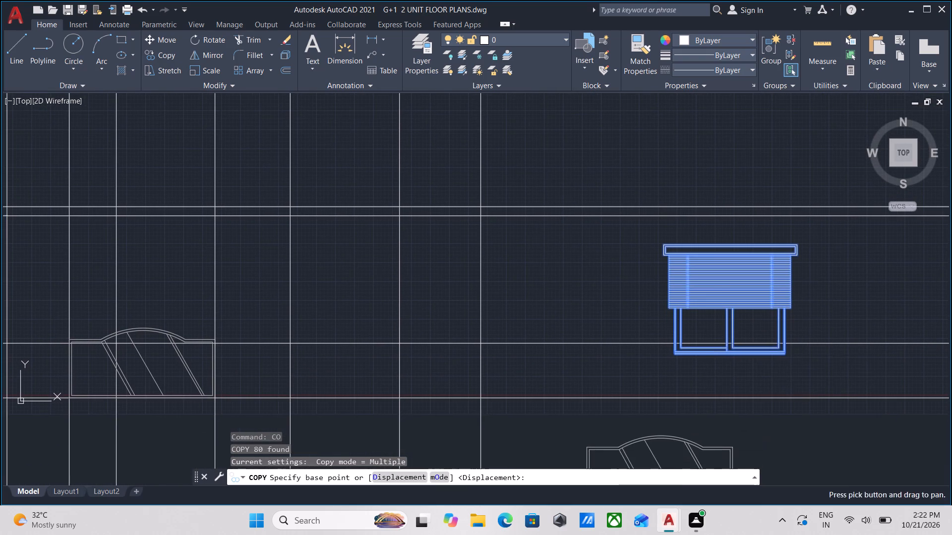
scroll(683, 347, "up", 3)
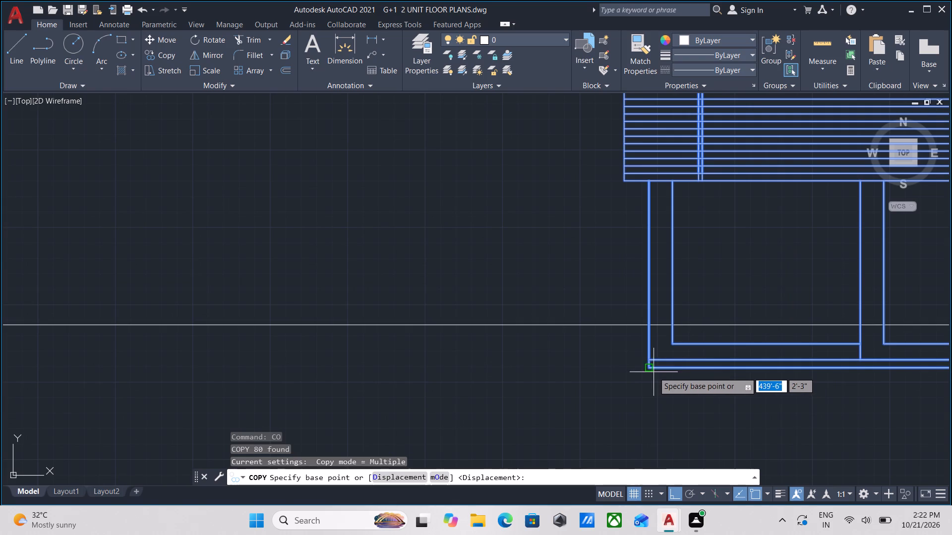
left_click(650, 371)
scroll(505, 325, "down", 1)
middle_click_drag(505, 325, 505, 325)
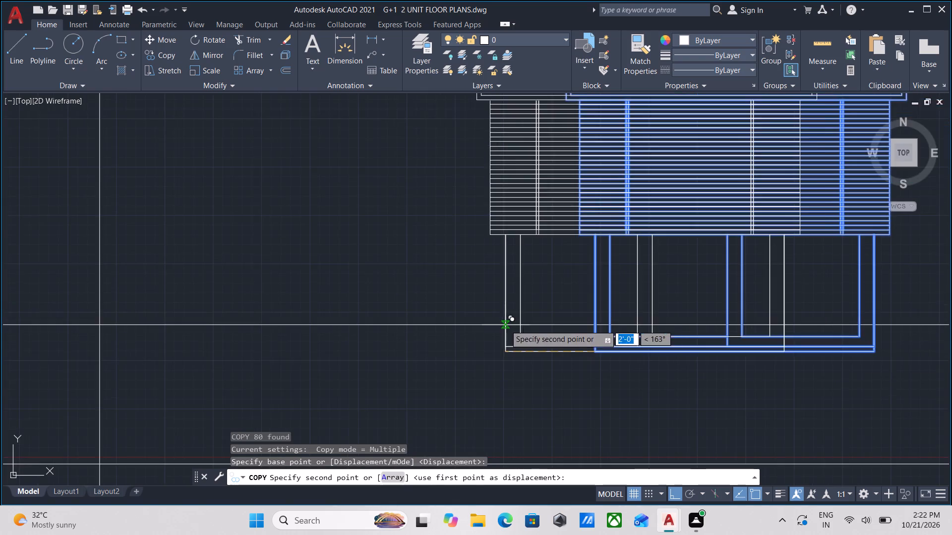
middle_click_drag(505, 325, 584, 304)
key("F8")
scroll(573, 302, "down", 2)
middle_click_drag(573, 302, 664, 306)
scroll(610, 307, "down", 1)
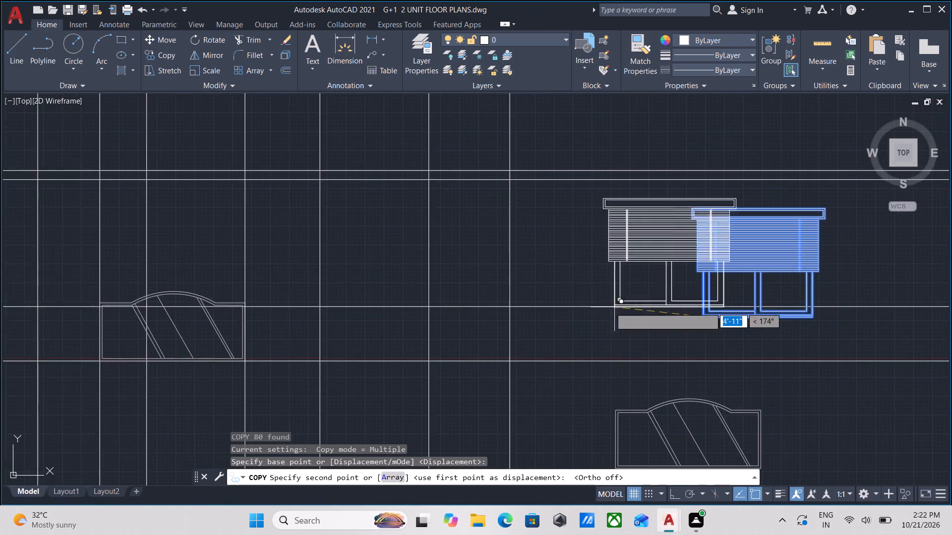
scroll(610, 307, "down", 1)
middle_click_drag(610, 307, 639, 379)
scroll(637, 379, "down", 2)
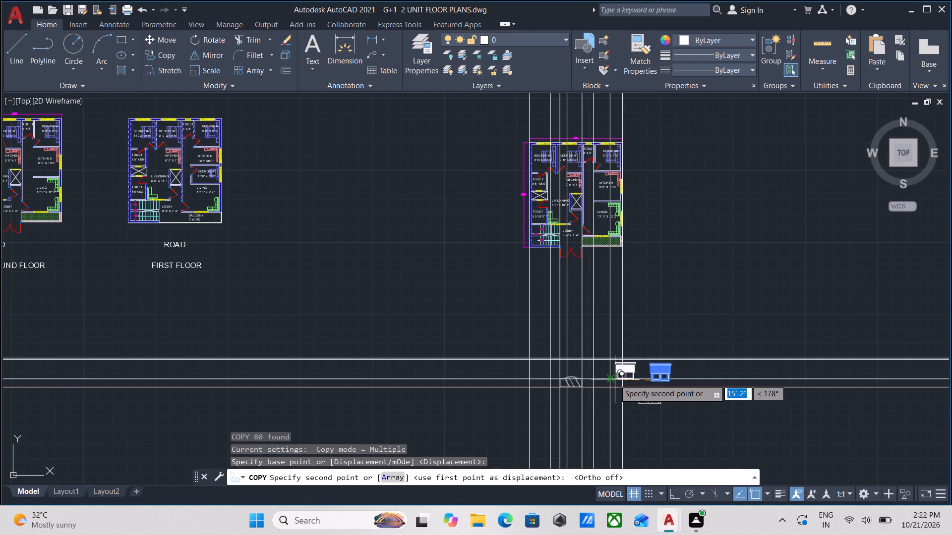
scroll(614, 379, "up", 4)
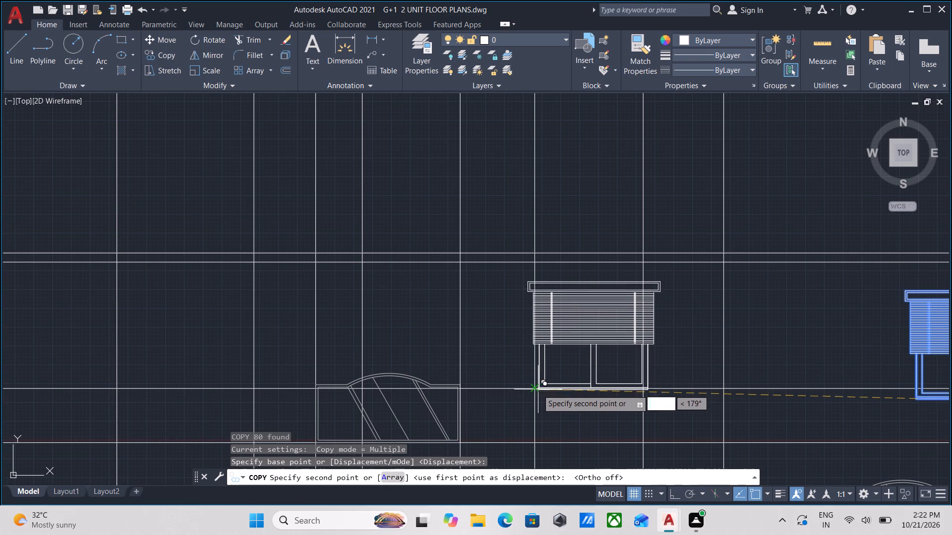
left_click(537, 389)
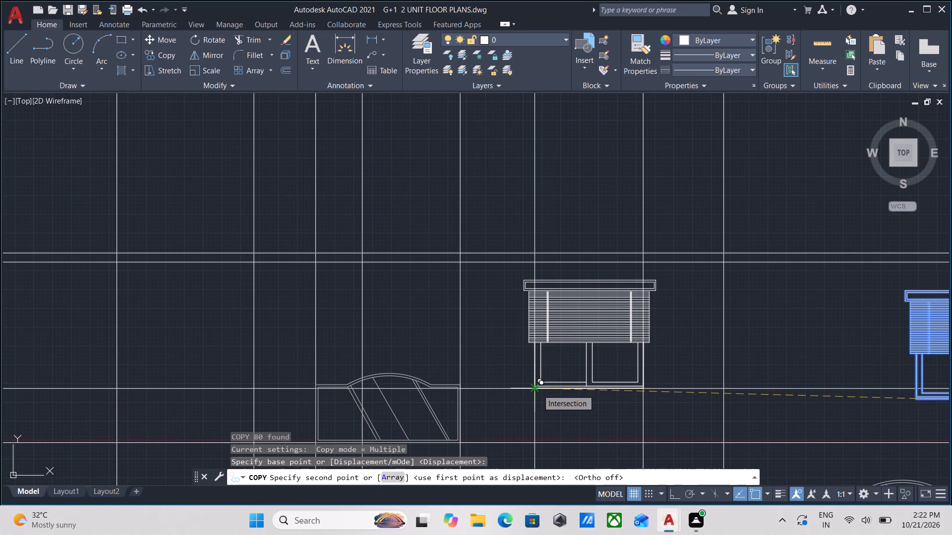
Examine the floor plan and its projection lines for another window position on the elevation, without placing a second copy.
scroll(685, 375, "up", 2)
scroll(685, 375, "down", 2)
middle_click_drag(685, 375, 683, 397)
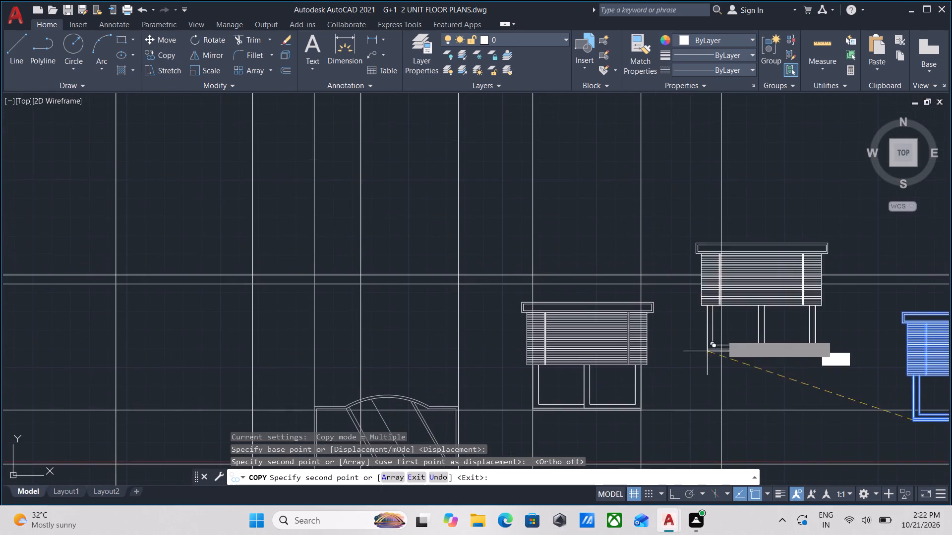
scroll(722, 334, "down", 2)
middle_click_drag(722, 334, 732, 298)
middle_click_drag(732, 297, 681, 380)
scroll(677, 317, "down", 2)
middle_click_drag(677, 317, 674, 335)
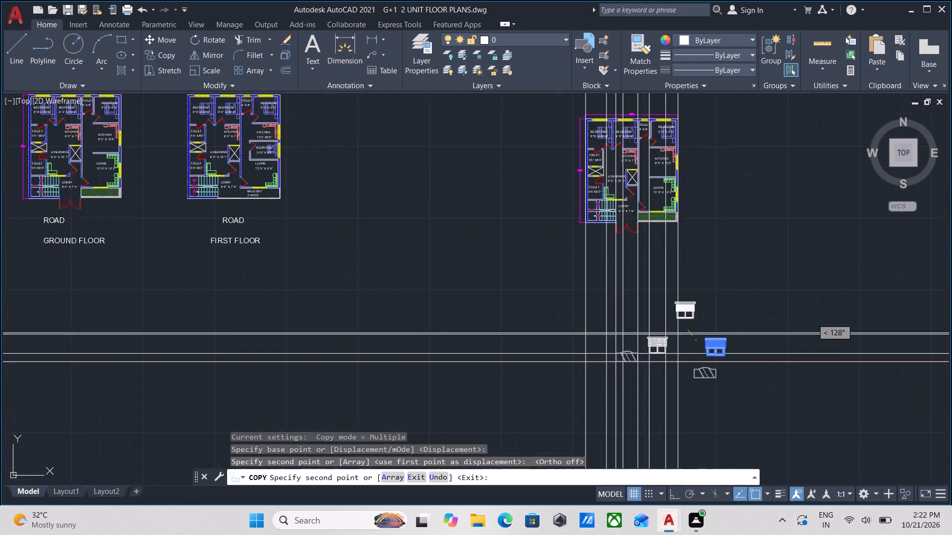
middle_click_drag(674, 335, 668, 356)
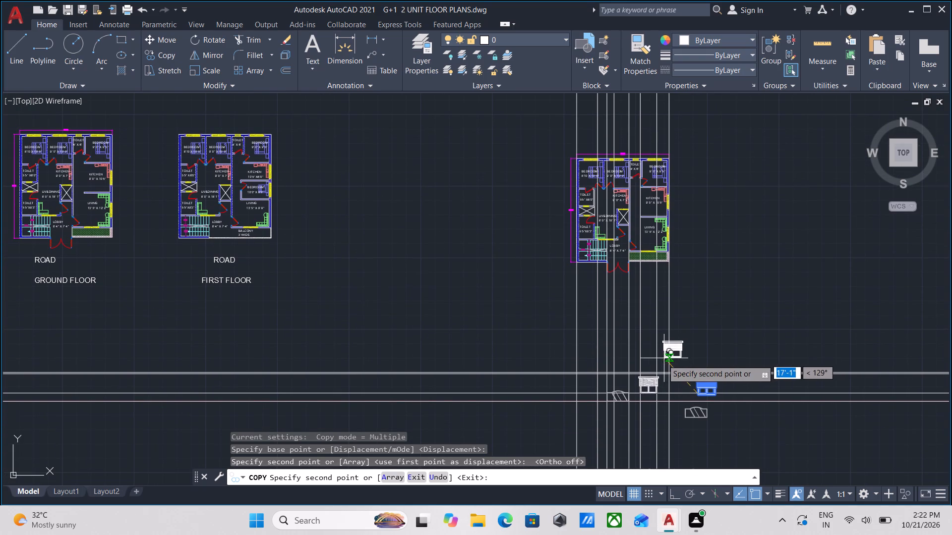
scroll(618, 400, "up", 3)
scroll(566, 361, "down", 1)
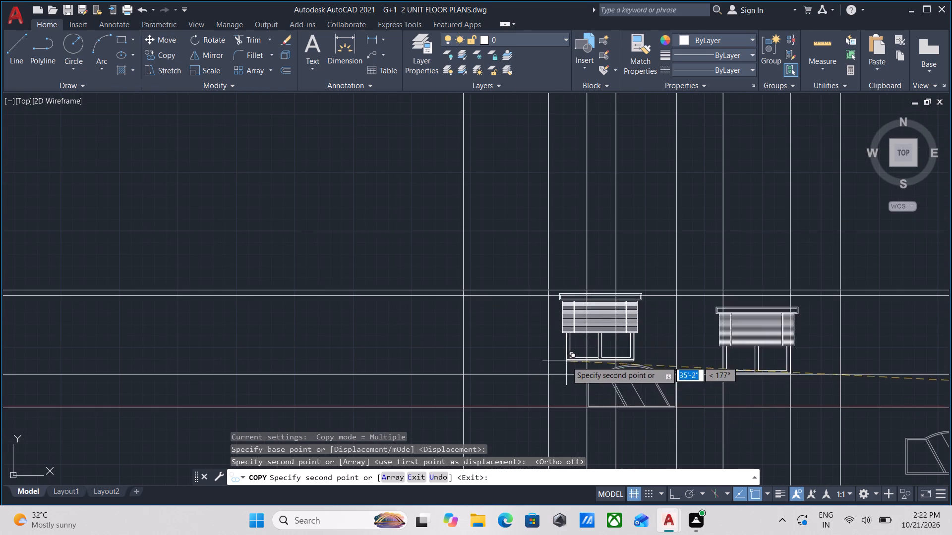
middle_click_drag(566, 361, 580, 492)
scroll(580, 492, "down", 1)
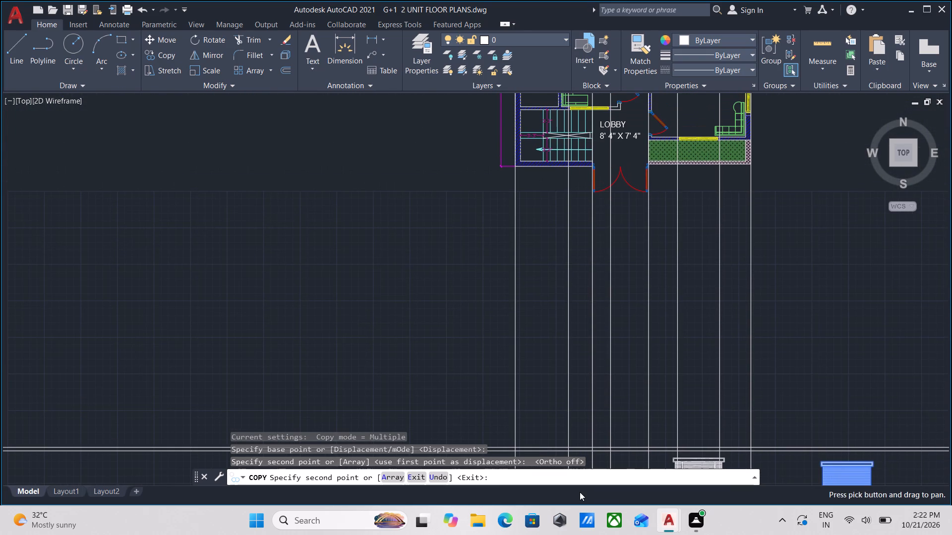
middle_click_drag(580, 492, 579, 499)
middle_click_drag(579, 499, 588, 422)
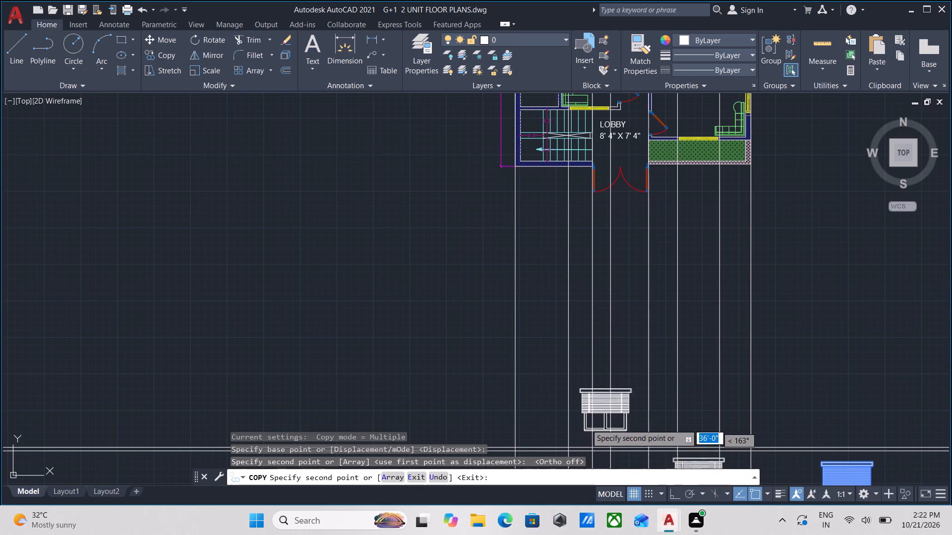
middle_click_drag(588, 422, 635, 276)
scroll(631, 306, "down", 2)
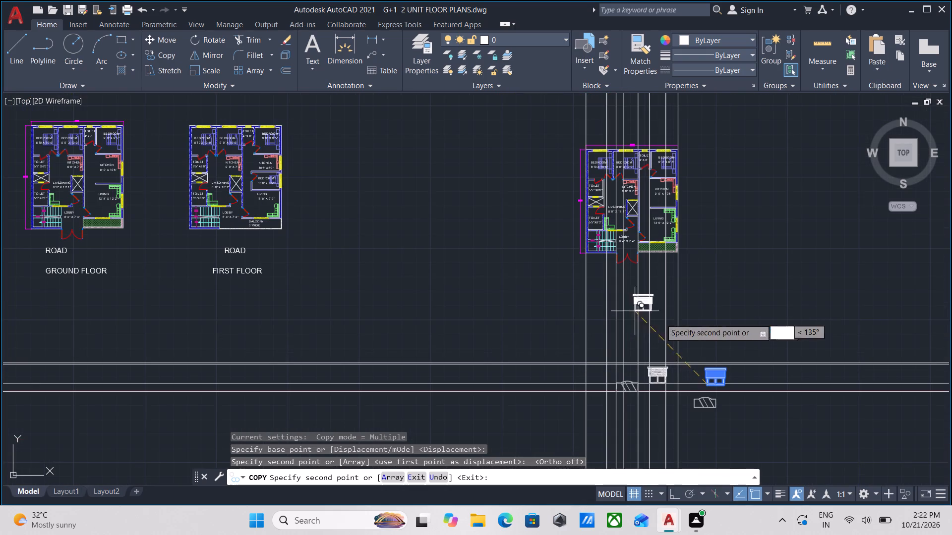
middle_click_drag(667, 320, 670, 288)
scroll(761, 372, "up", 2)
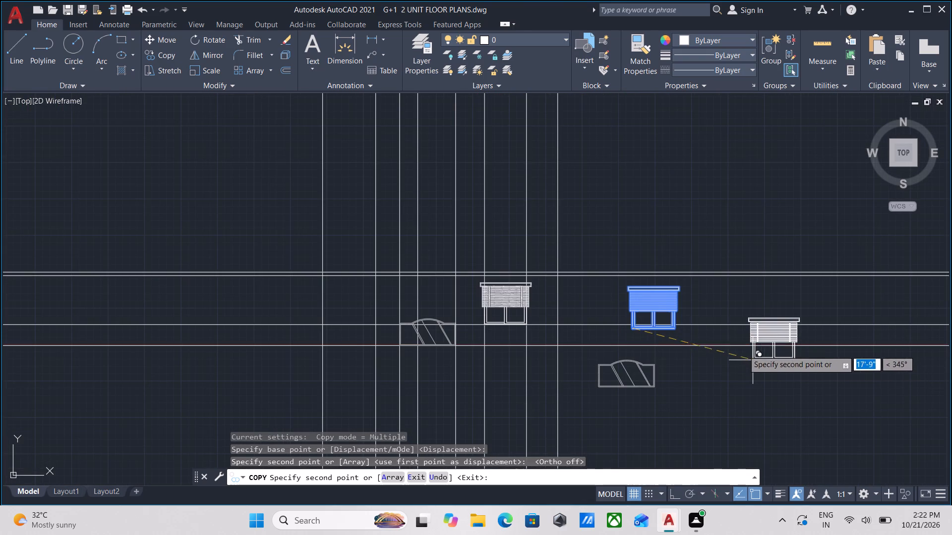
scroll(667, 338, "down", 1)
middle_click_drag(627, 347, 709, 415)
scroll(608, 390, "up", 2)
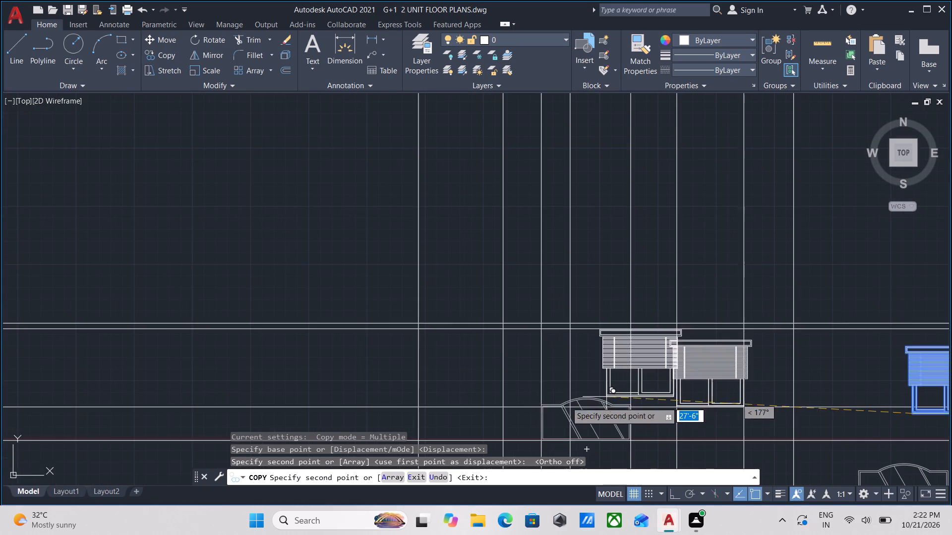
middle_click_drag(535, 395, 574, 371)
middle_click_drag(550, 379, 557, 428)
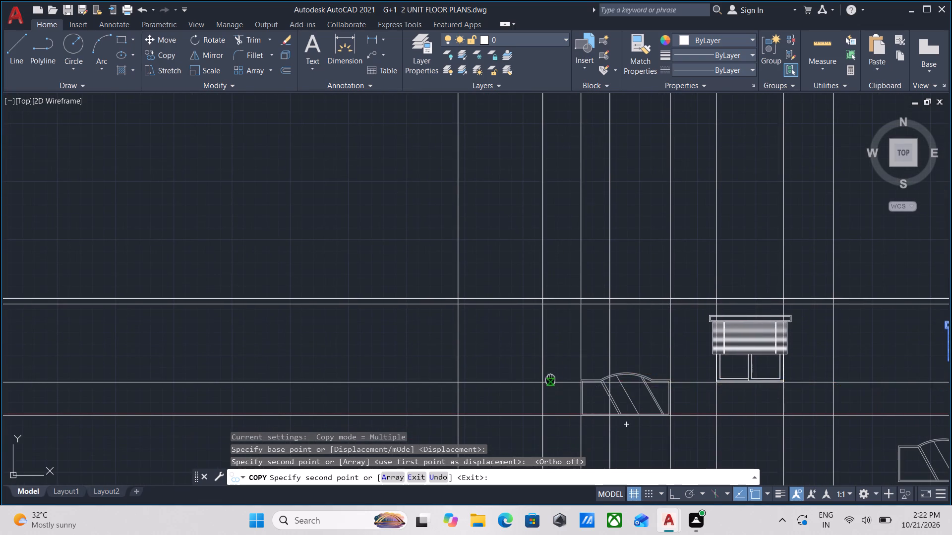
middle_click_drag(557, 428, 563, 448)
scroll(542, 381, "down", 2)
middle_click_drag(542, 381, 550, 414)
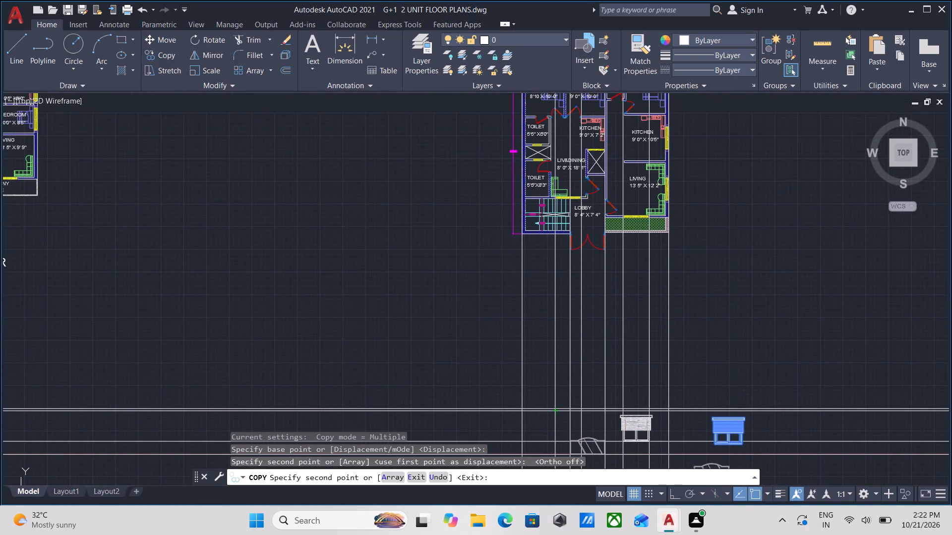
middle_click_drag(550, 414, 551, 363)
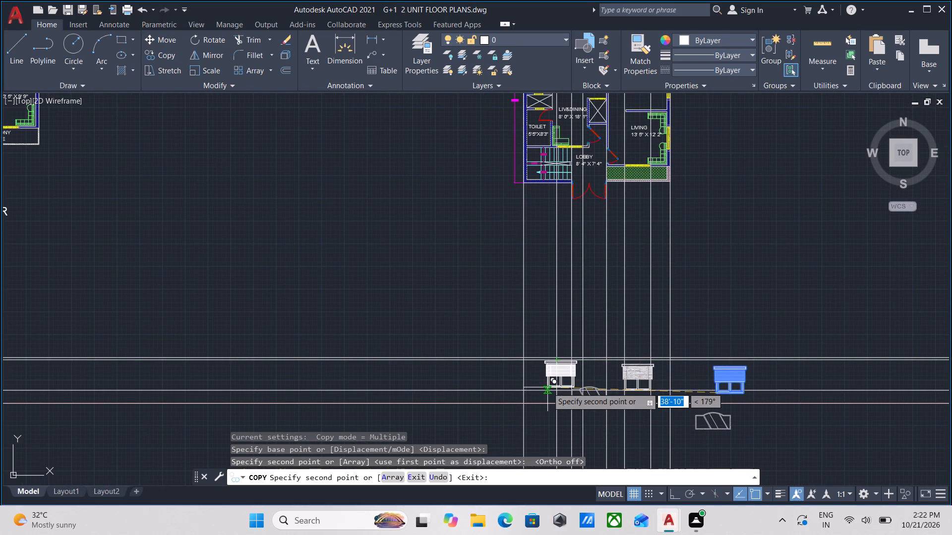
scroll(550, 387, "up", 3)
key("Escape")
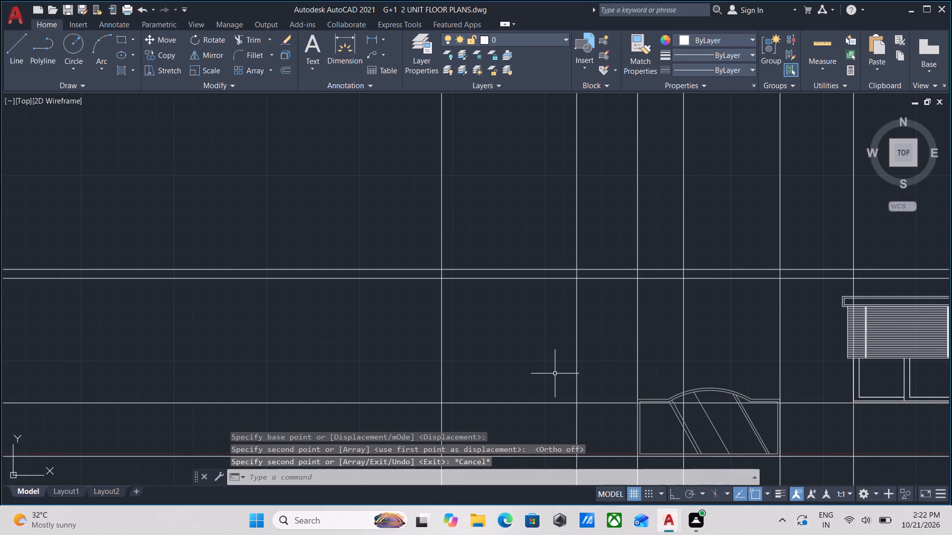
Copy the spare blind window by its sill's lower-right corner to where the 3' line meets the living/dining window's right projection line.
scroll(651, 373, "down", 2)
middle_click_drag(651, 373, 515, 308)
scroll(788, 334, "up", 3)
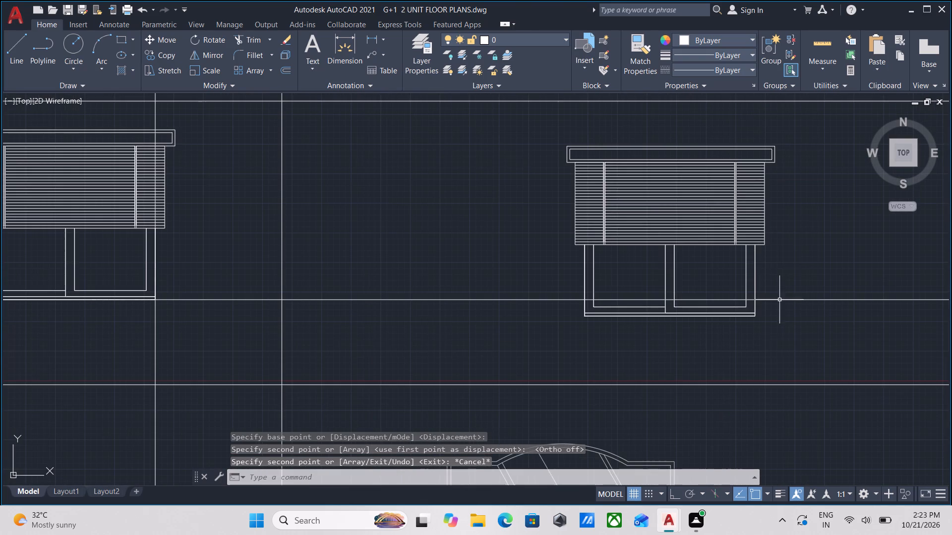
left_click(776, 242)
left_click(728, 257)
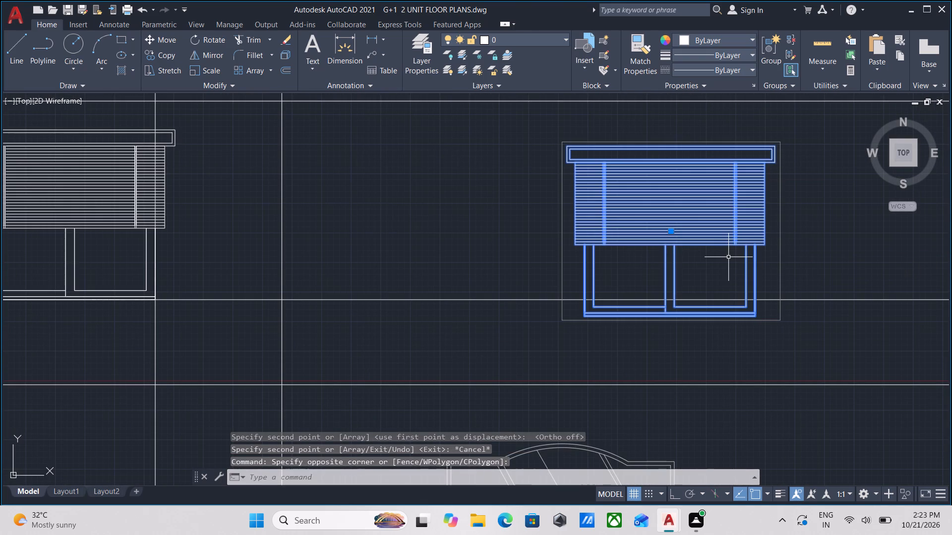
type("CO")
key("Return")
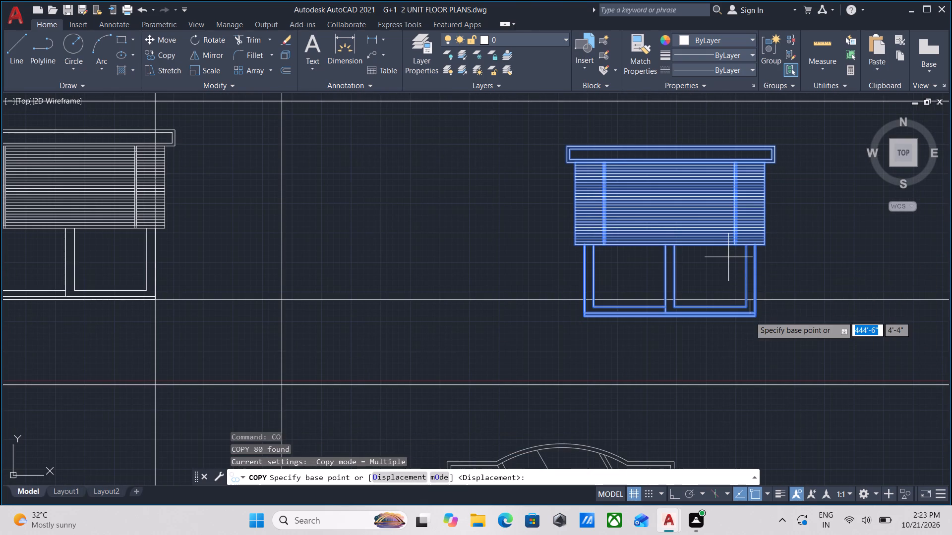
scroll(750, 317, "up", 2)
left_click(760, 315)
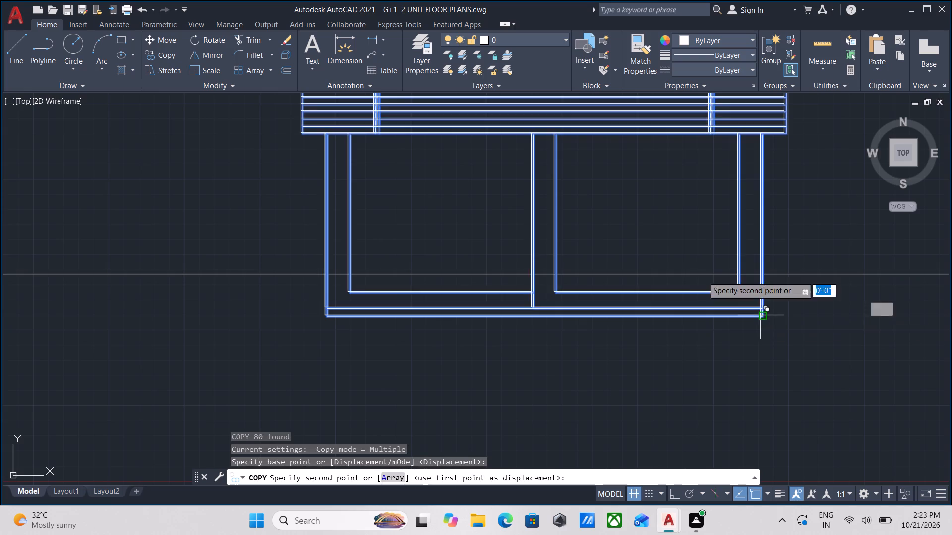
scroll(269, 224, "down", 2)
middle_click_drag(267, 225, 354, 254)
scroll(346, 269, "down", 2)
middle_click_drag(346, 269, 675, 294)
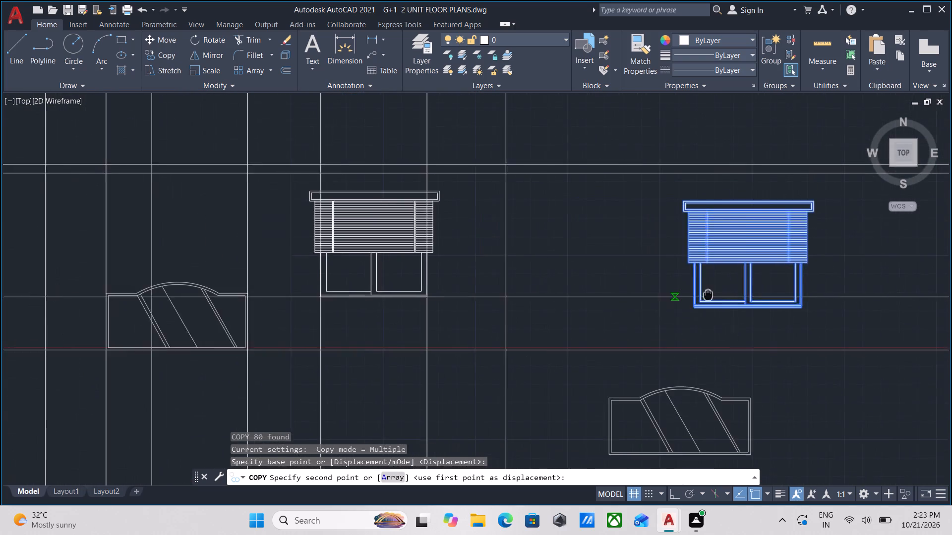
scroll(605, 301, "down", 2)
middle_click_drag(614, 301, 730, 322)
scroll(624, 331, "up", 1)
middle_click_drag(537, 332, 576, 366)
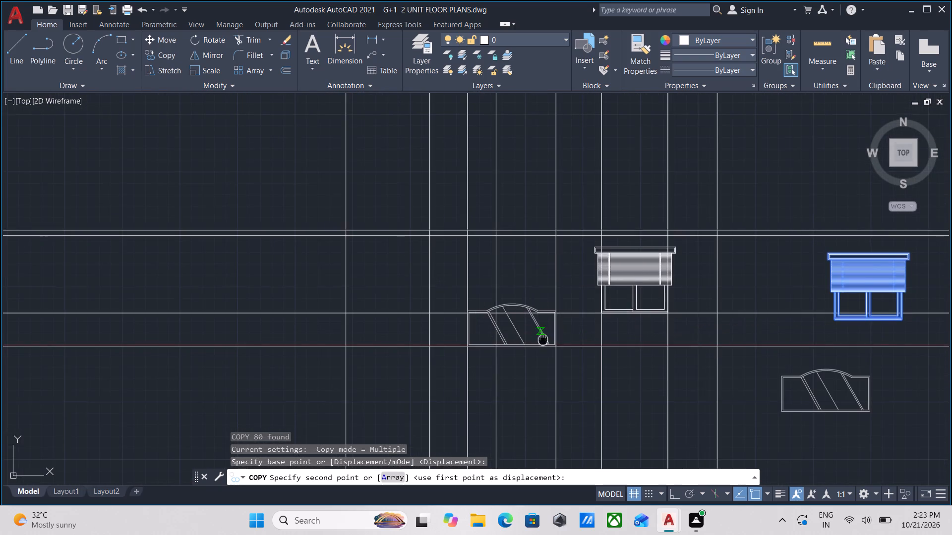
middle_click_drag(576, 366, 681, 425)
scroll(676, 402, "down", 4)
scroll(679, 407, "up", 2)
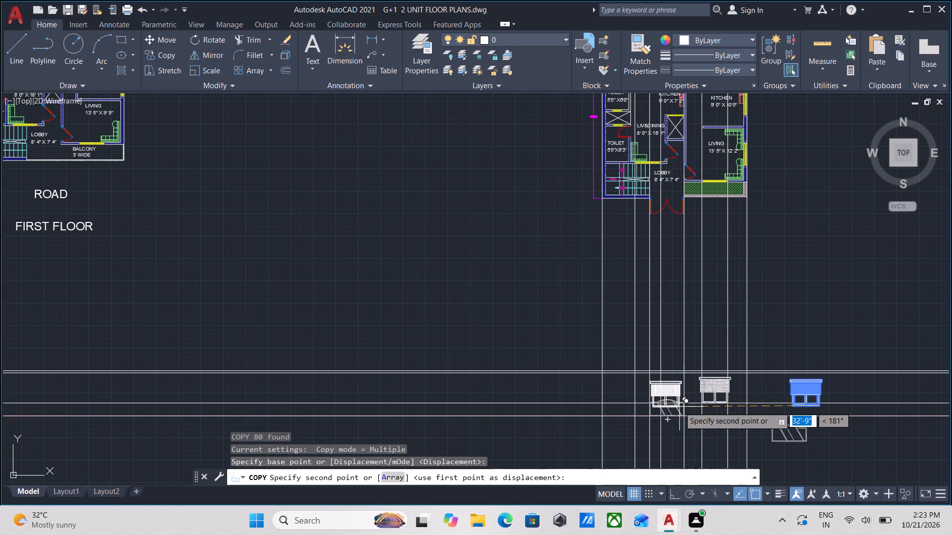
scroll(677, 400, "up", 1)
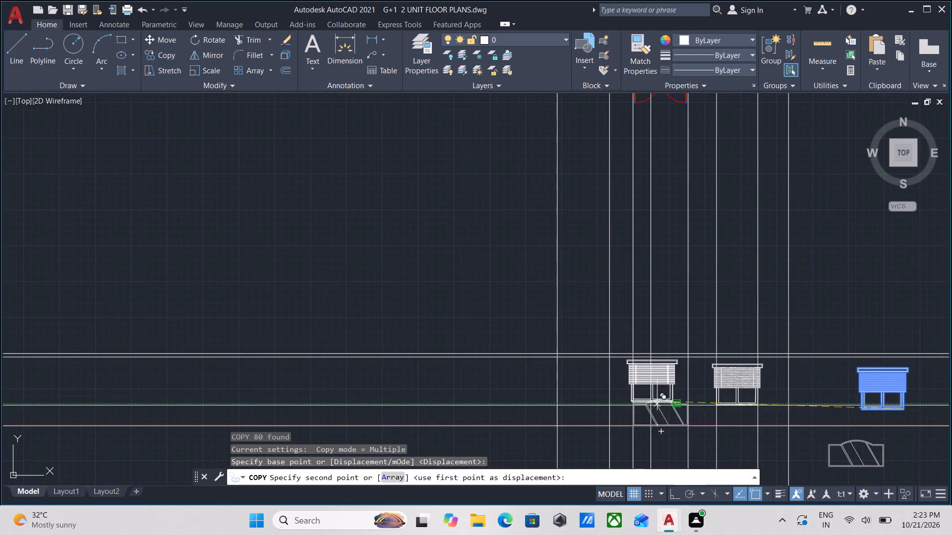
scroll(625, 404, "up", 2)
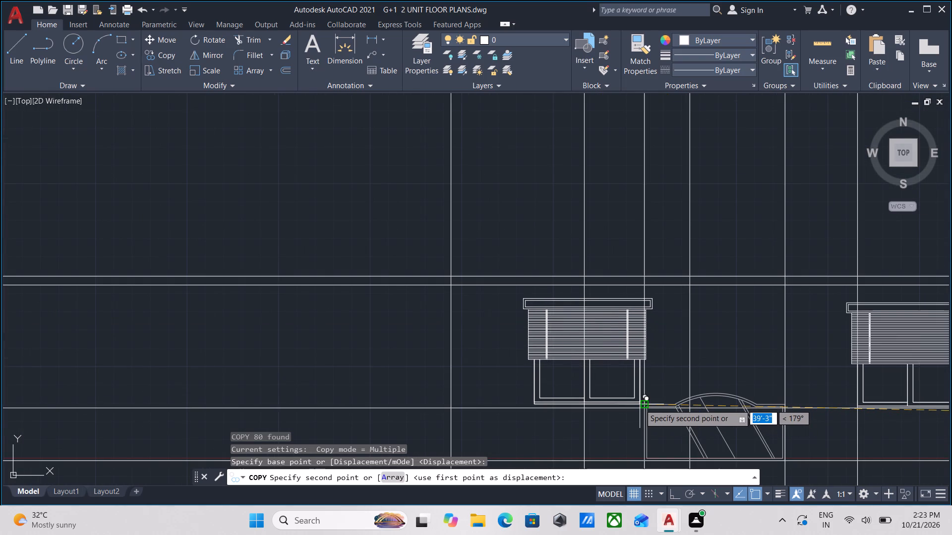
scroll(643, 406, "up", 1)
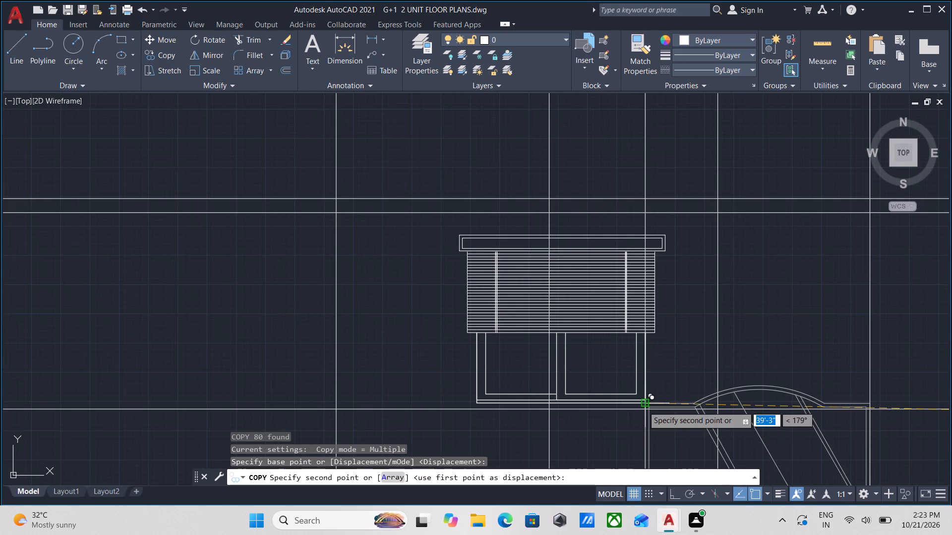
scroll(643, 406, "down", 4)
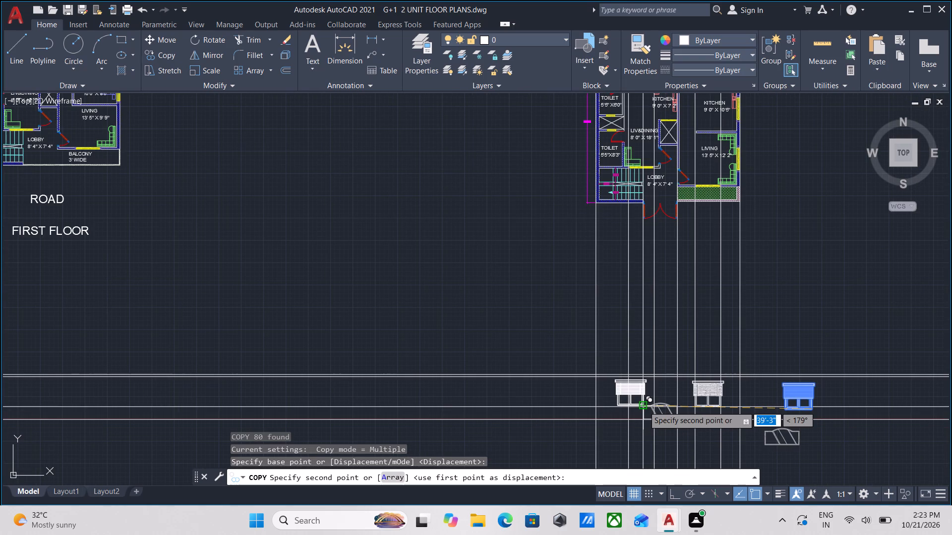
scroll(653, 404, "up", 3)
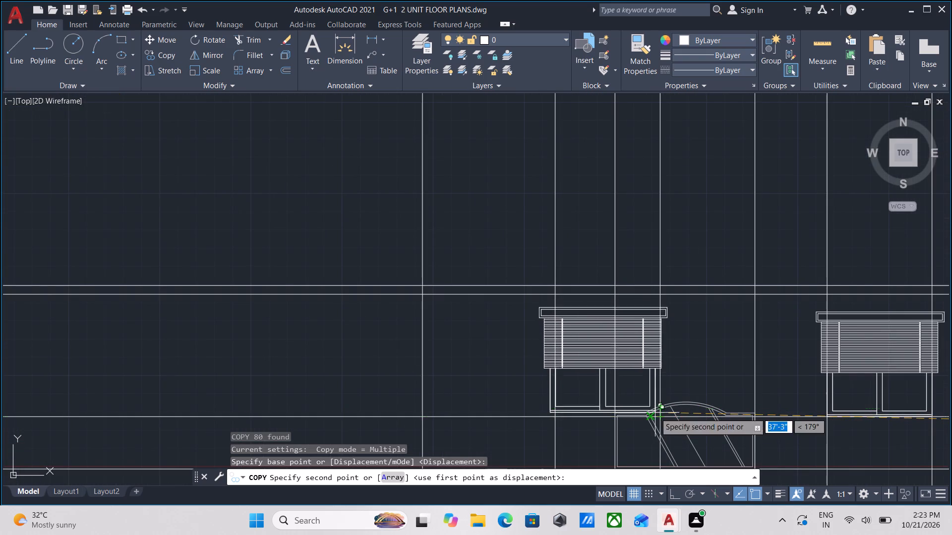
left_click(657, 414)
Examine the floor plan's front side and projection lines for another window position, ending the copy without placing a further window.
scroll(693, 316, "down", 1)
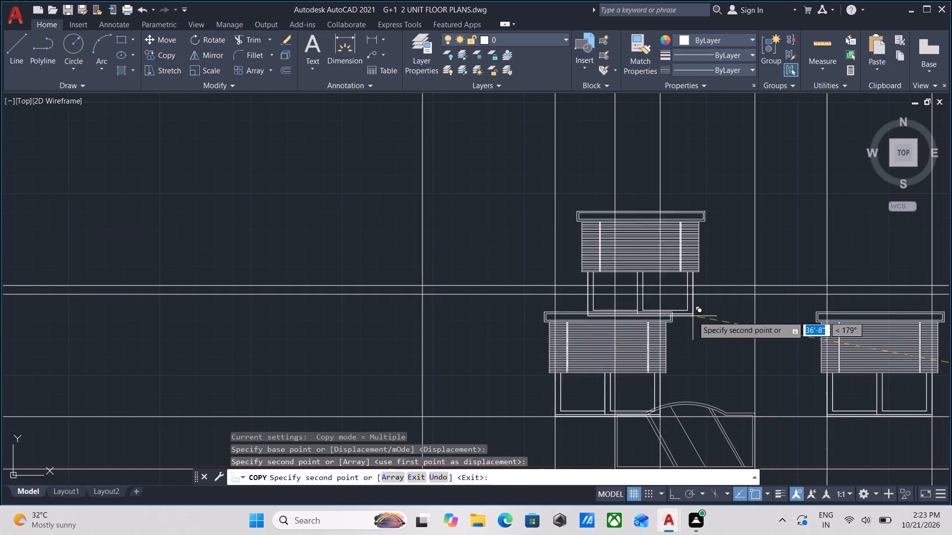
middle_click_drag(690, 317, 646, 349)
scroll(658, 333, "down", 1)
middle_click_drag(658, 333, 635, 349)
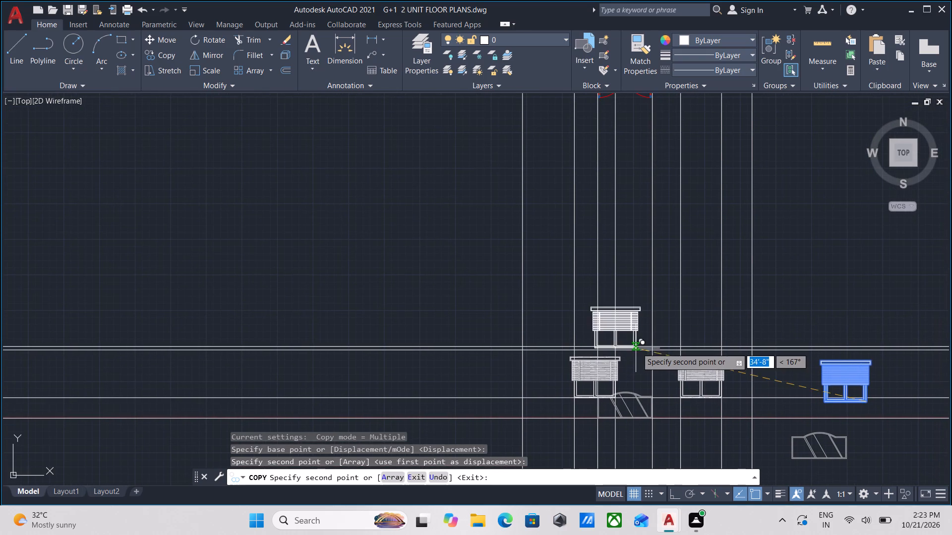
scroll(659, 299, "down", 2)
middle_click_drag(659, 299, 653, 356)
scroll(624, 307, "up", 2)
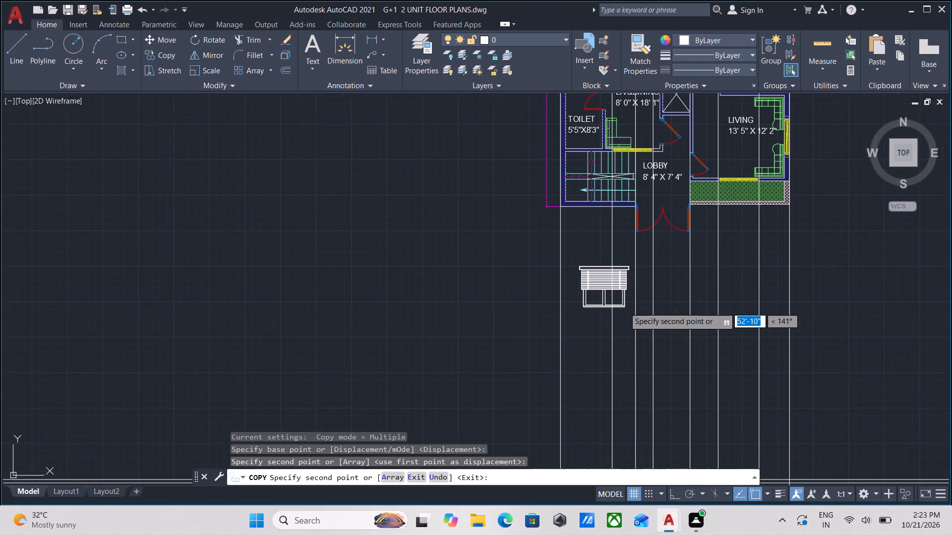
scroll(605, 297, "down", 1)
middle_click_drag(605, 297, 614, 298)
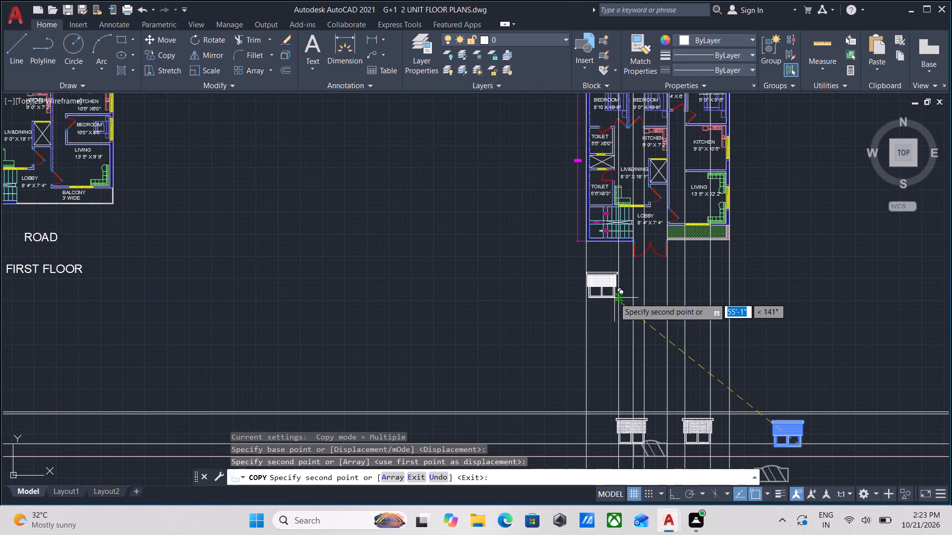
middle_click_drag(762, 312, 740, 252)
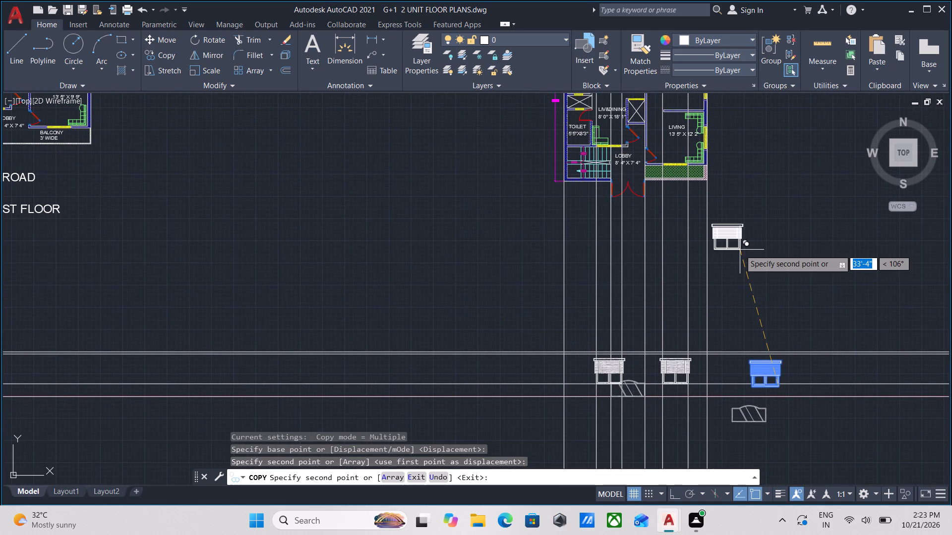
key("Escape")
Check the two placed windows and the gate on the elevation against the floor plan's projection lines.
scroll(657, 360, "up", 2)
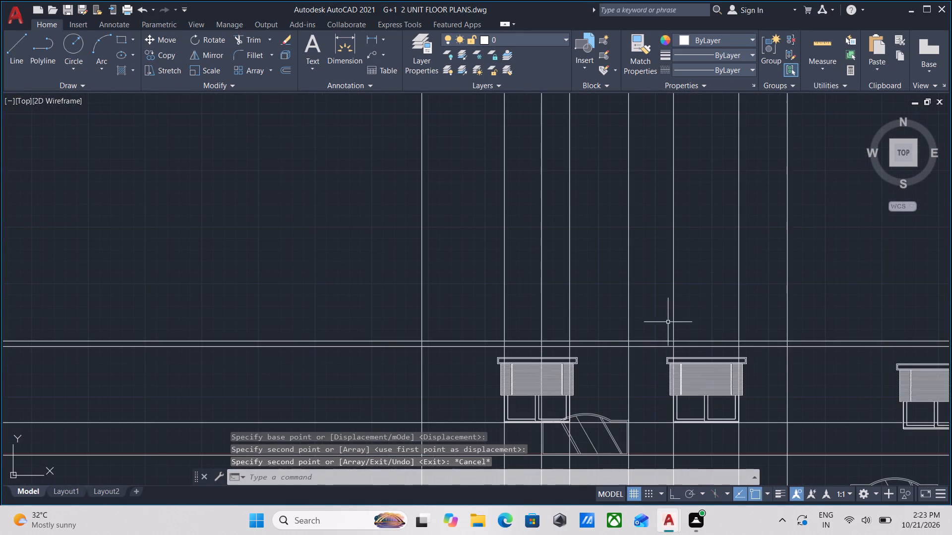
middle_click_drag(668, 317, 672, 263)
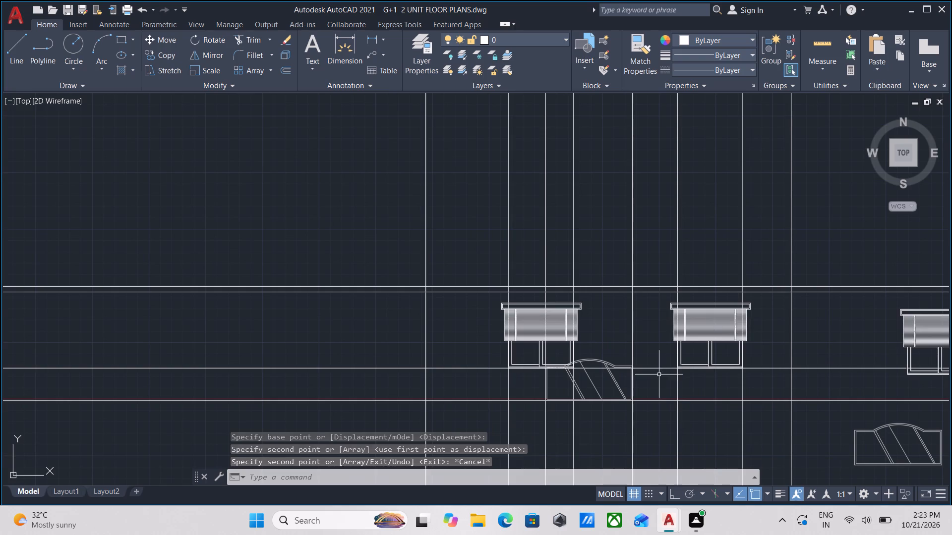
scroll(635, 355, "down", 1)
middle_click_drag(635, 355, 635, 377)
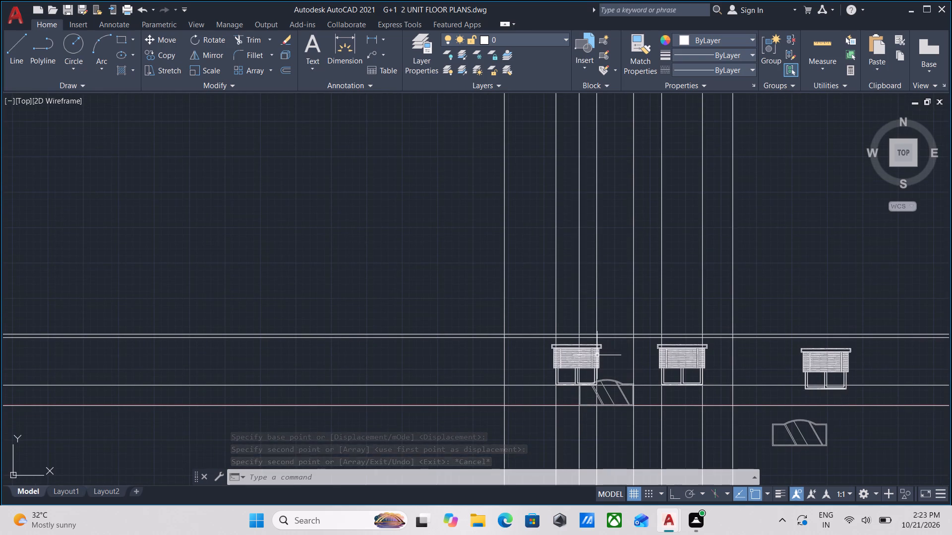
middle_click_drag(608, 349, 608, 362)
scroll(608, 362, "down", 1)
middle_click_drag(608, 362, 608, 379)
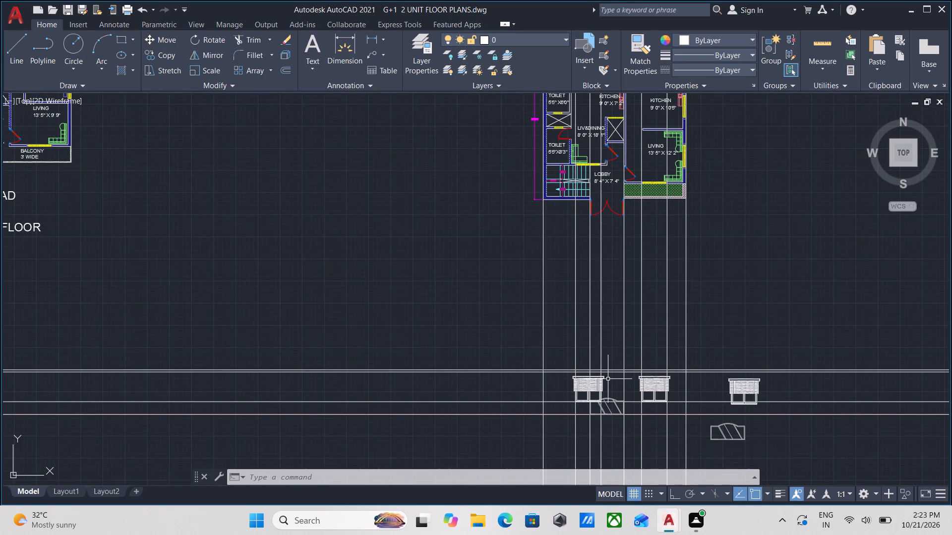
scroll(610, 360, "down", 3)
middle_click_drag(614, 354, 618, 372)
scroll(622, 379, "up", 5)
scroll(575, 391, "up", 2)
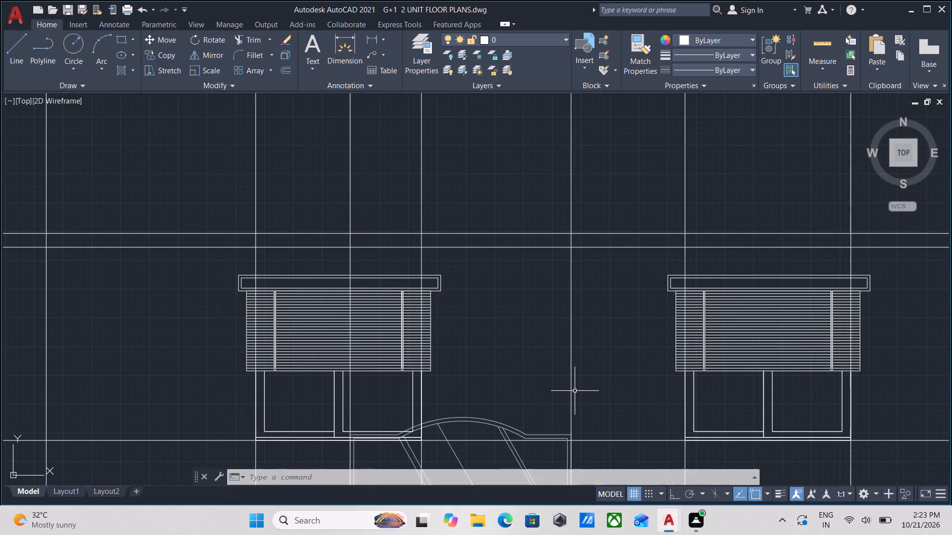
scroll(575, 391, "down", 1)
middle_click_drag(575, 391, 589, 321)
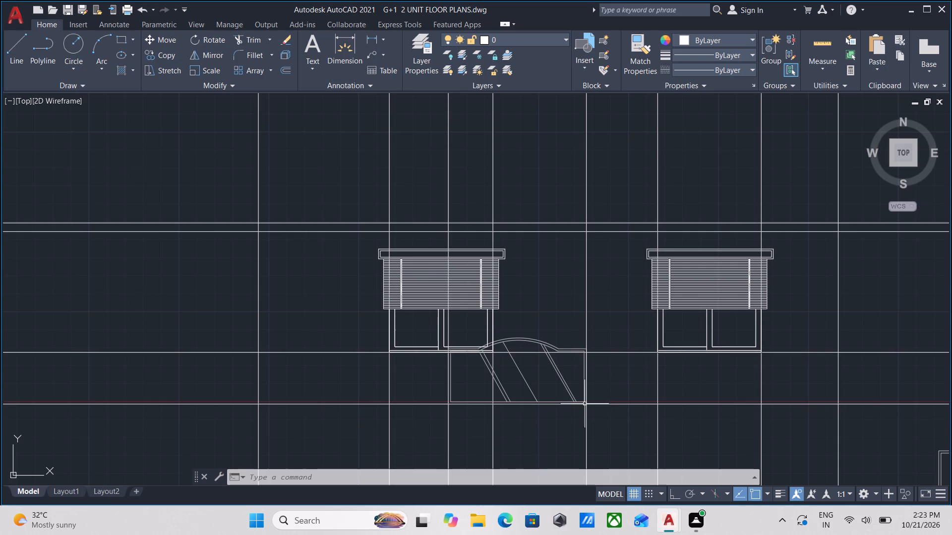
scroll(532, 430, "up", 1)
scroll(532, 428, "down", 1)
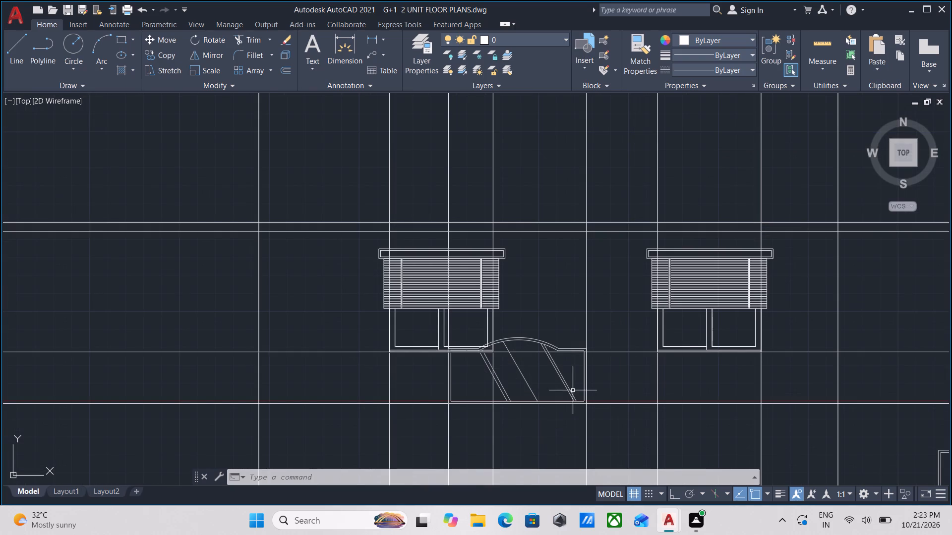
scroll(666, 344, "down", 1)
middle_click_drag(666, 344, 594, 346)
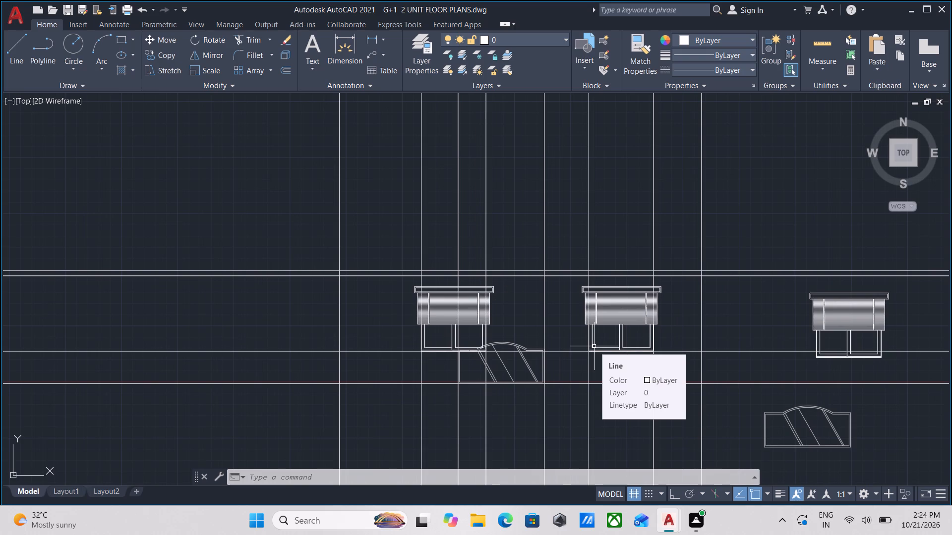
scroll(507, 321, "up", 1)
scroll(507, 321, "down", 1)
Erase the spare gate below the ground line, outside the elevation.
middle_click_drag(507, 321, 509, 391)
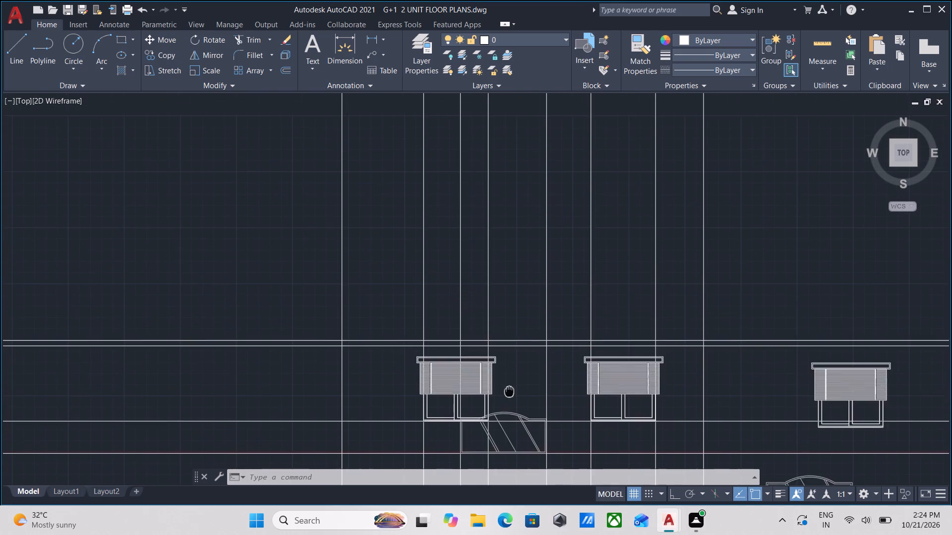
scroll(521, 380, "down", 2)
middle_click_drag(521, 380, 524, 351)
scroll(665, 427, "up", 2)
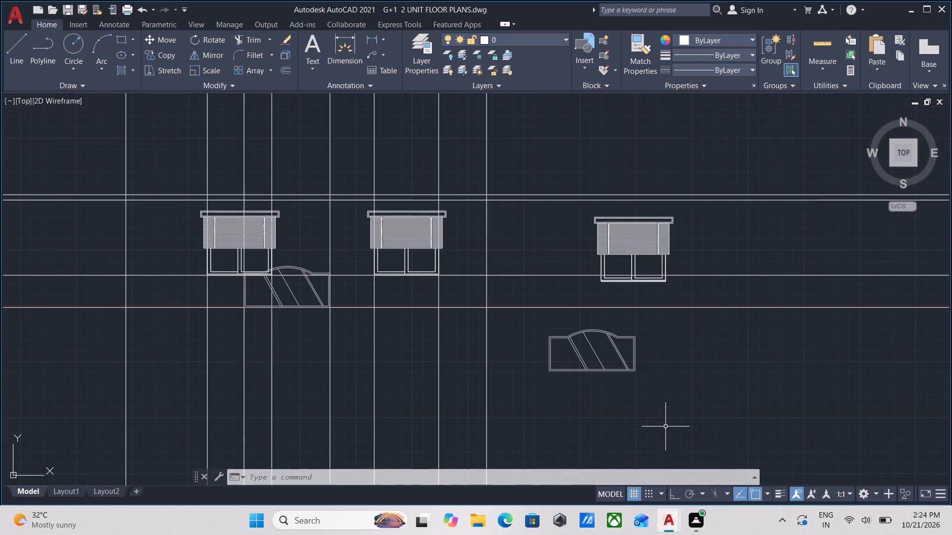
left_click(665, 427)
left_click(583, 342)
right_click(583, 342)
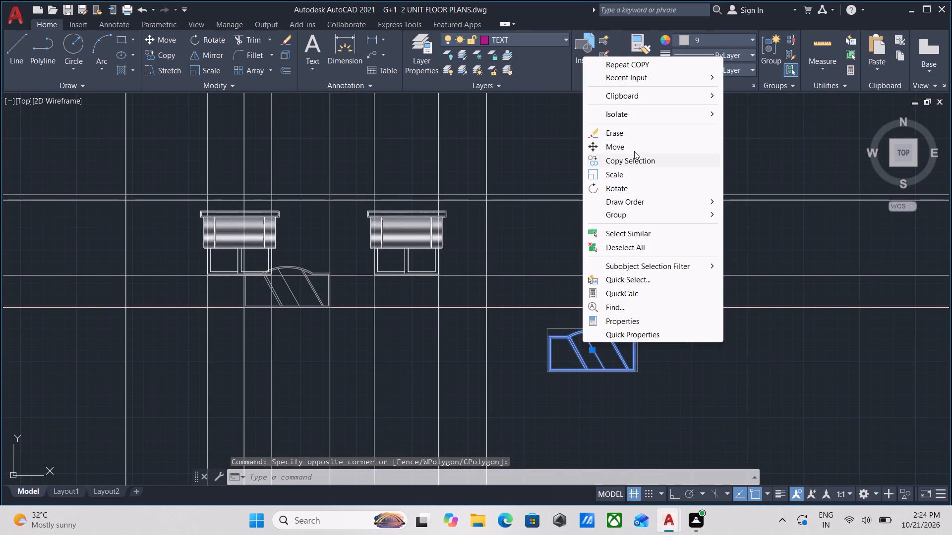
left_click(631, 135)
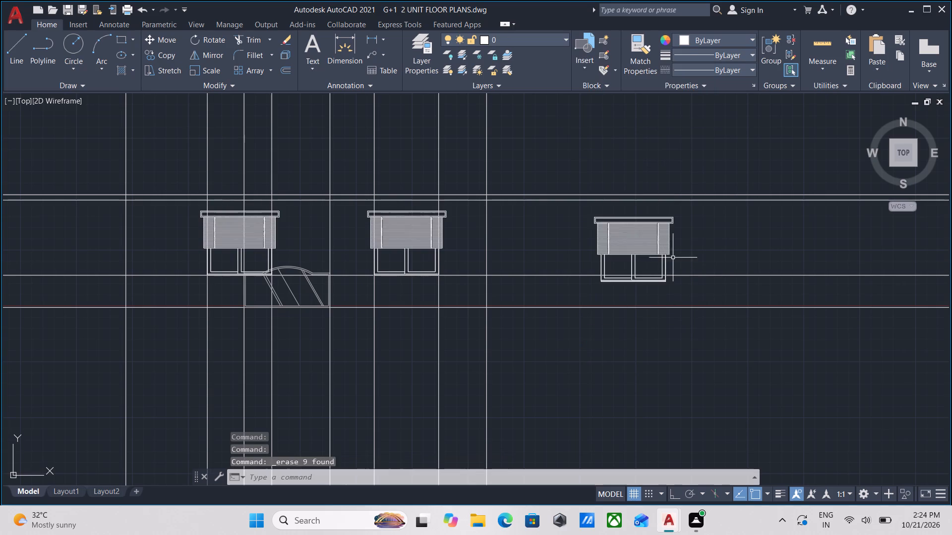
Erase the spare blind window group standing outside the elevation's projection lines.
left_click(680, 234)
left_click(625, 226)
right_click(625, 226)
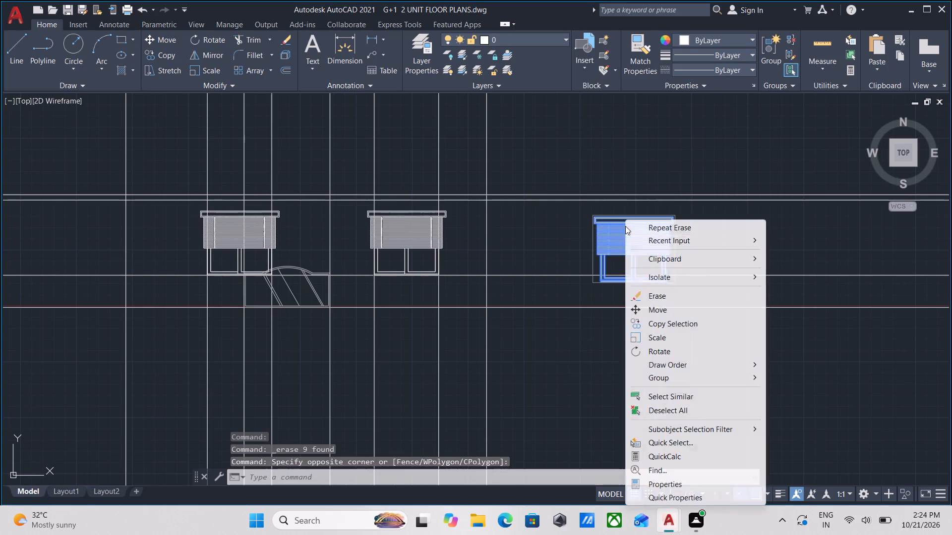
left_click(665, 296)
Examine the elevation's gate, windows and level lines together with the floor plan above them.
scroll(572, 260, "down", 1)
middle_click_drag(572, 260, 643, 357)
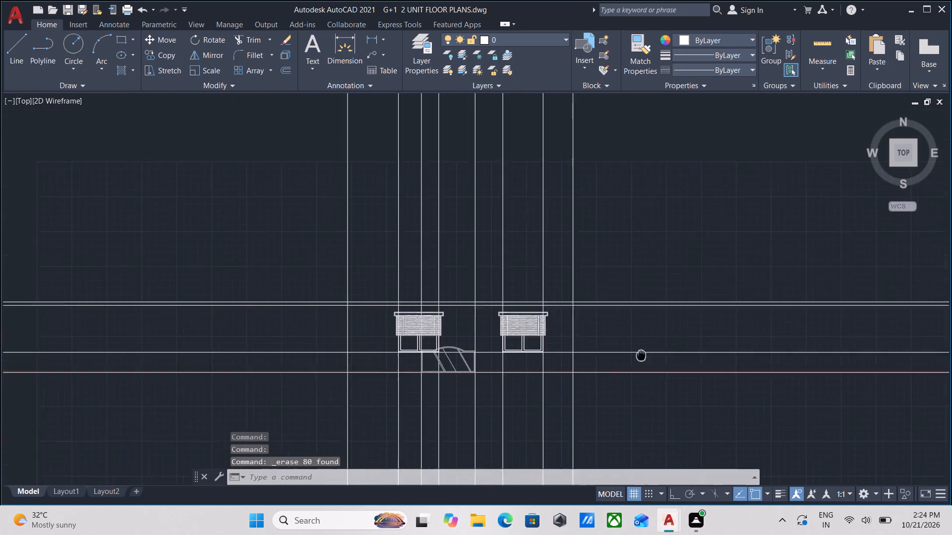
middle_click_drag(569, 339, 612, 373)
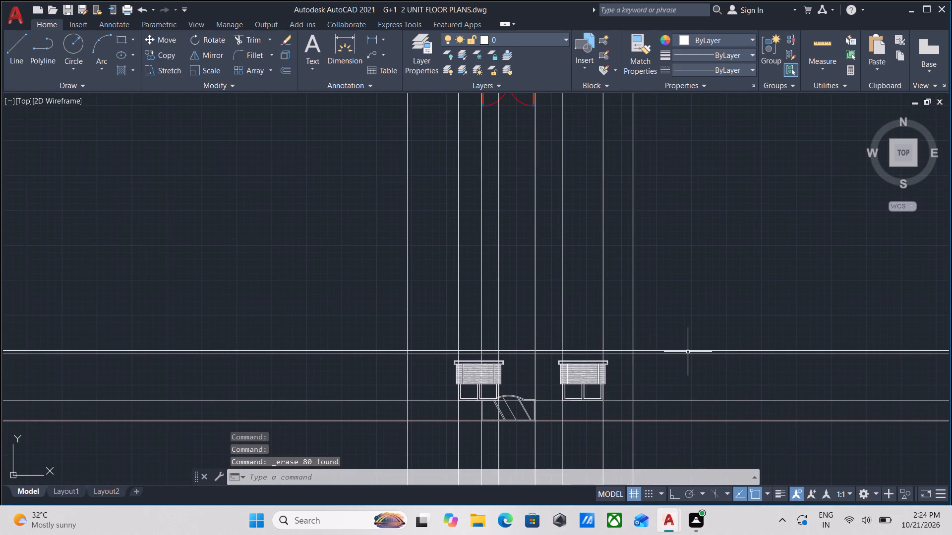
scroll(674, 354, "down", 1)
middle_click_drag(674, 354, 691, 372)
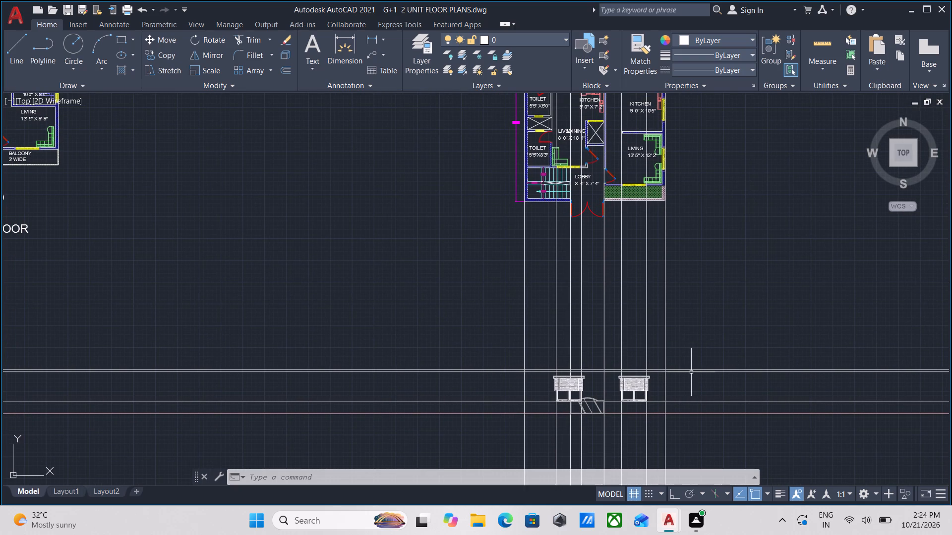
scroll(681, 413, "up", 3)
scroll(685, 393, "down", 1)
middle_click_drag(685, 393, 684, 397)
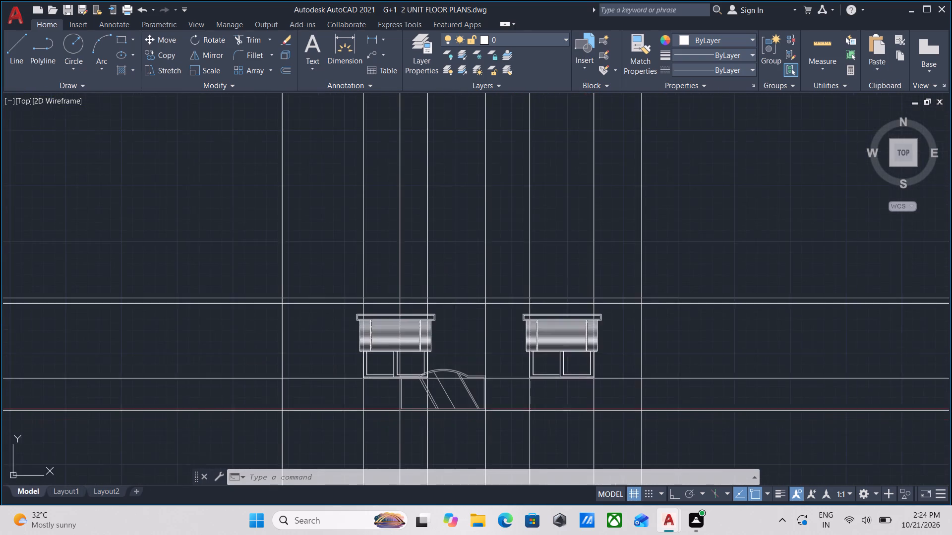
middle_click_drag(684, 397, 683, 417)
scroll(694, 413, "down", 1)
middle_click_drag(692, 413, 690, 423)
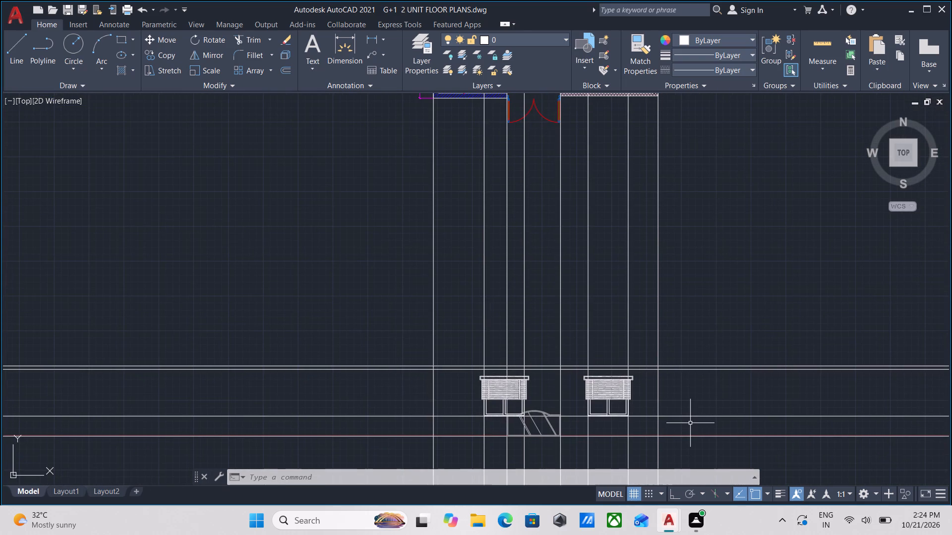
Examine the gate, the two blind windows and the level lines on the elevation against the vertical projection lines from the floor plan.
scroll(690, 423, "up", 1)
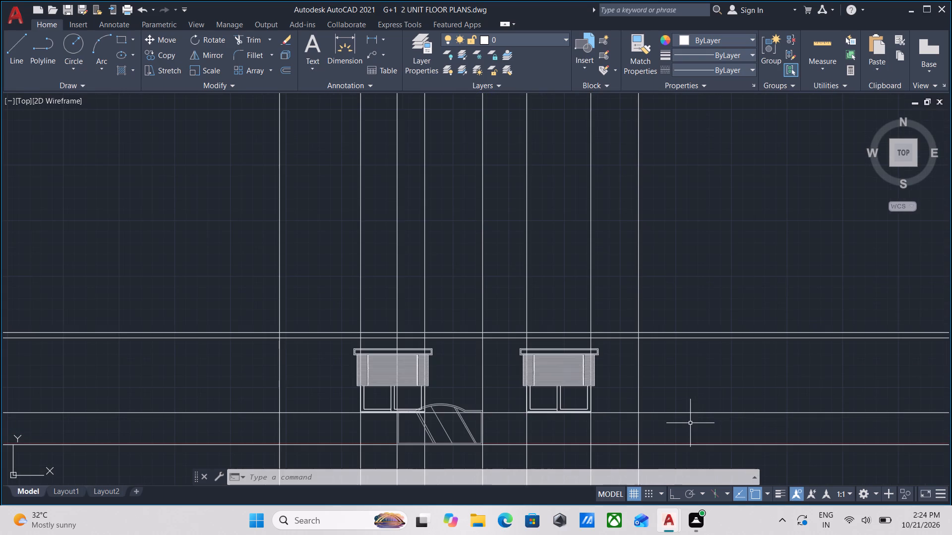
scroll(430, 417, "up", 4)
scroll(749, 404, "down", 2)
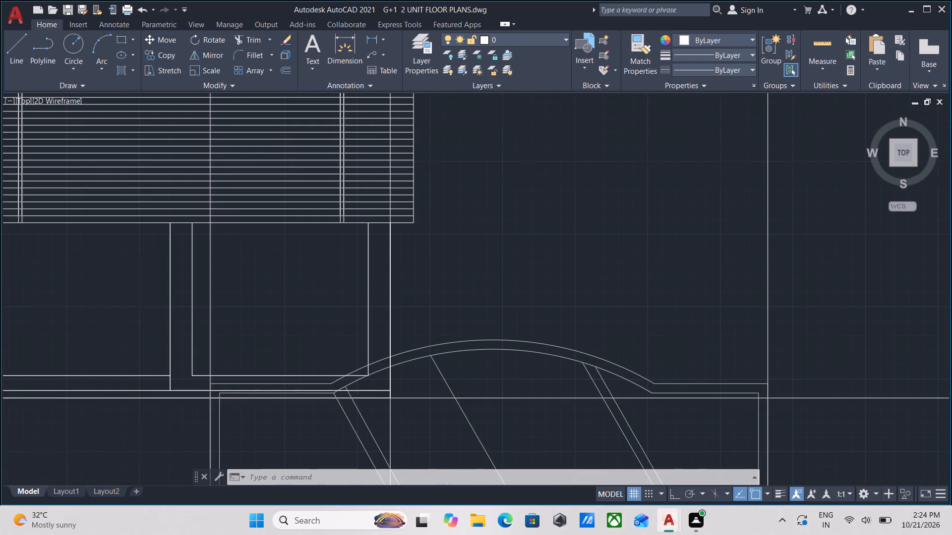
middle_click_drag(754, 401, 503, 379)
scroll(674, 390, "down", 1)
middle_click_drag(674, 390, 570, 374)
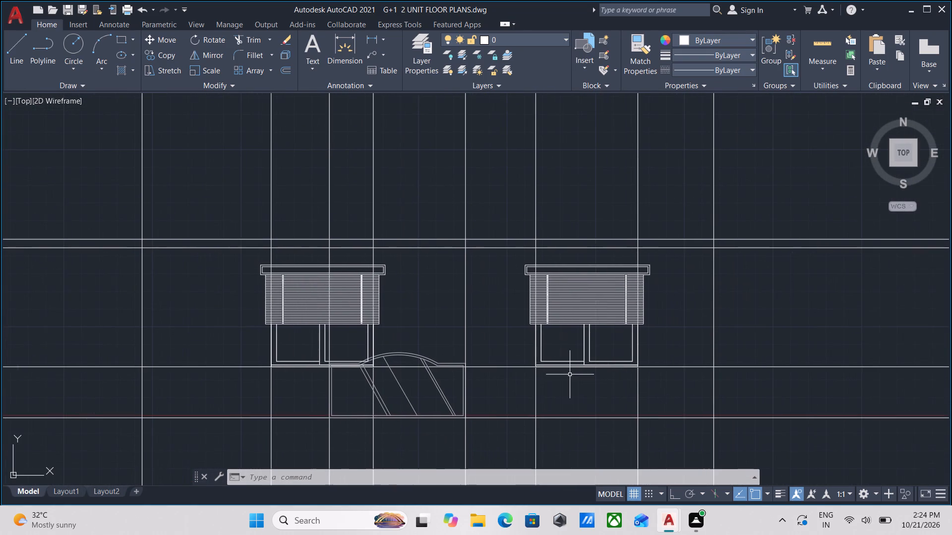
scroll(793, 373, "down", 1)
middle_click_drag(793, 373, 754, 373)
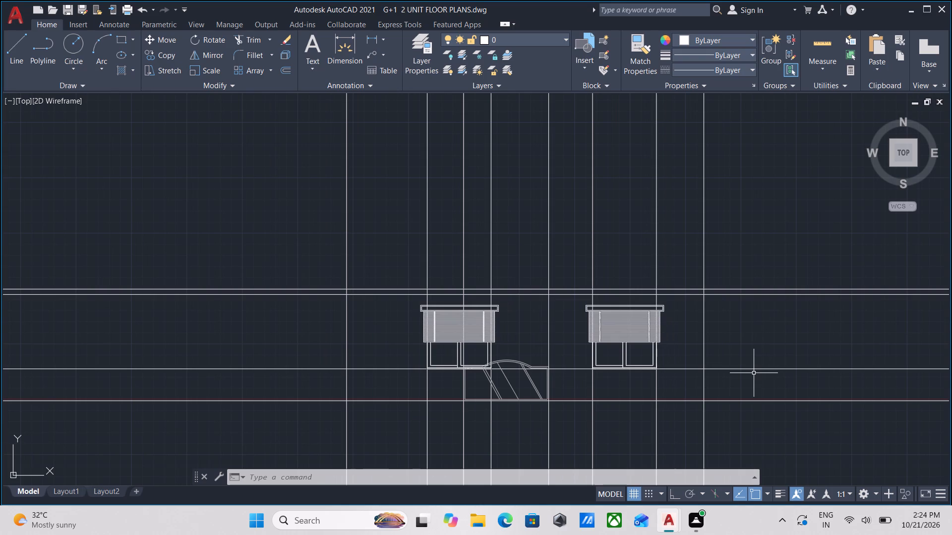
scroll(599, 348, "down", 1)
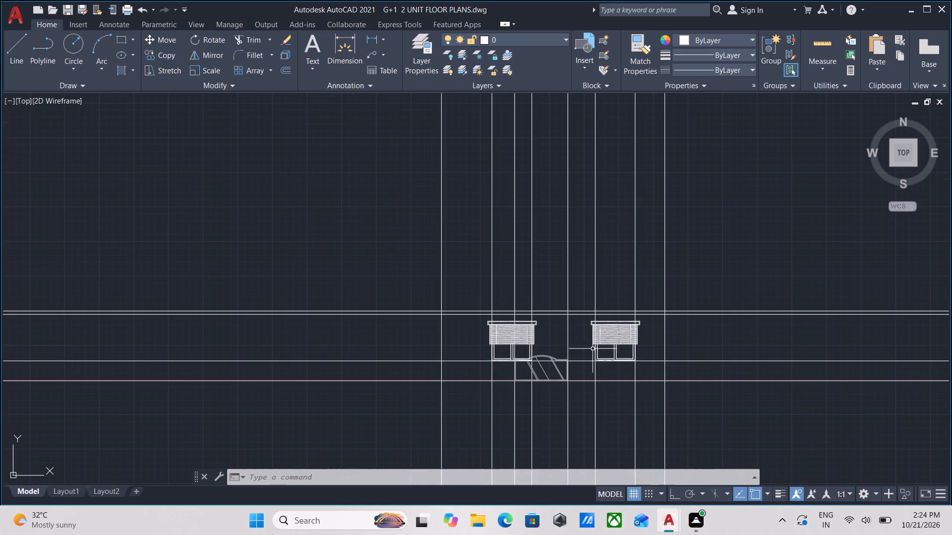
scroll(557, 361, "down", 1)
middle_click_drag(557, 361, 557, 379)
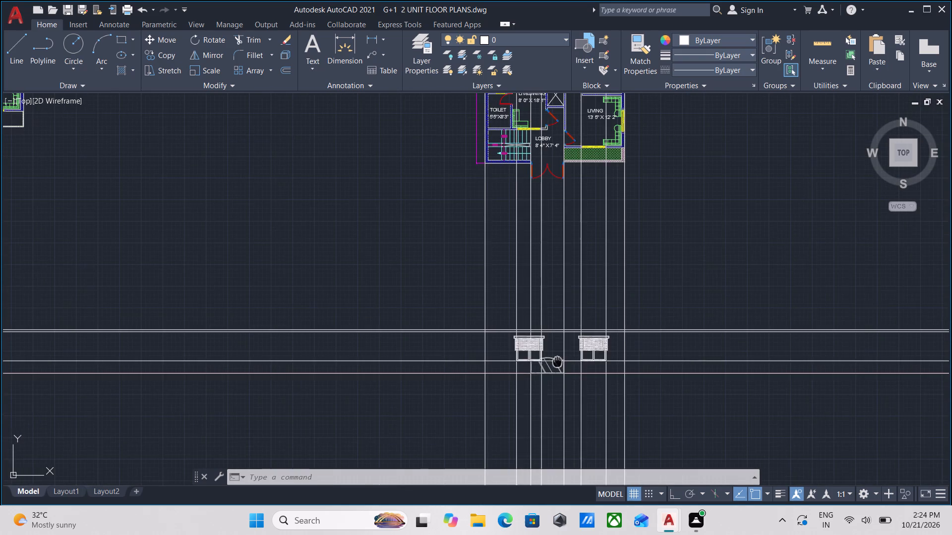
middle_click_drag(557, 379, 557, 413)
scroll(611, 214, "up", 2)
scroll(569, 329, "down", 1)
middle_click_drag(569, 329, 549, 197)
middle_click_drag(599, 344, 589, 236)
scroll(604, 328, "up", 1)
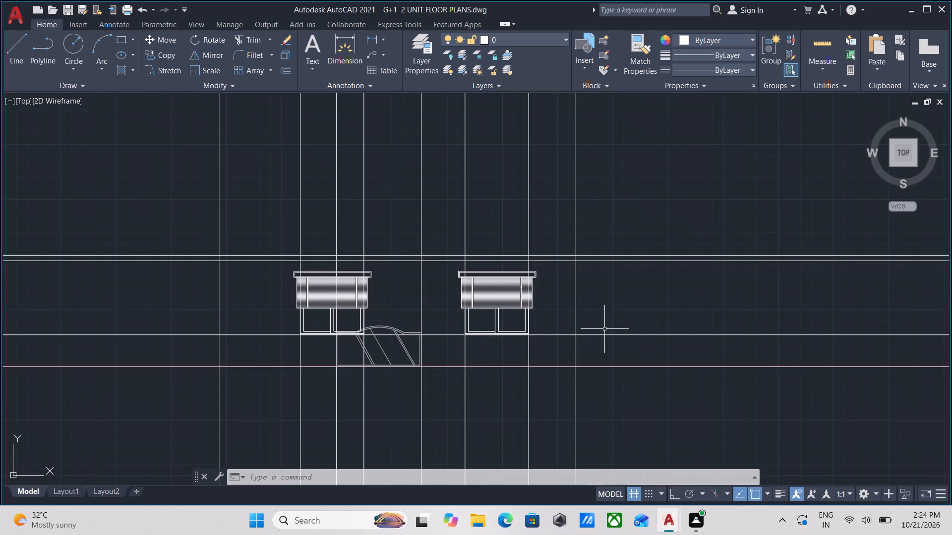
middle_click_drag(457, 294, 526, 362)
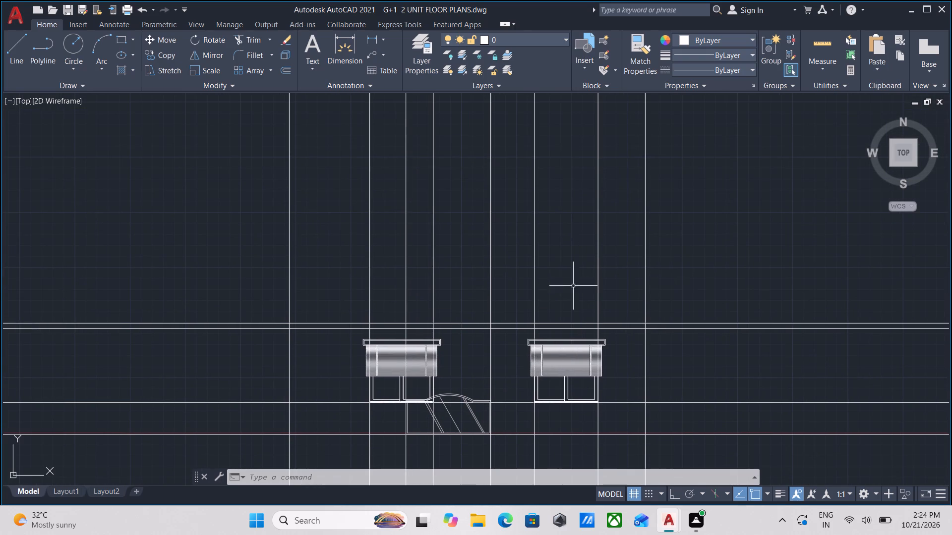
Erase the three vertical projection lines through the gate's right edge and both edges of the right blind window.
left_click(612, 267)
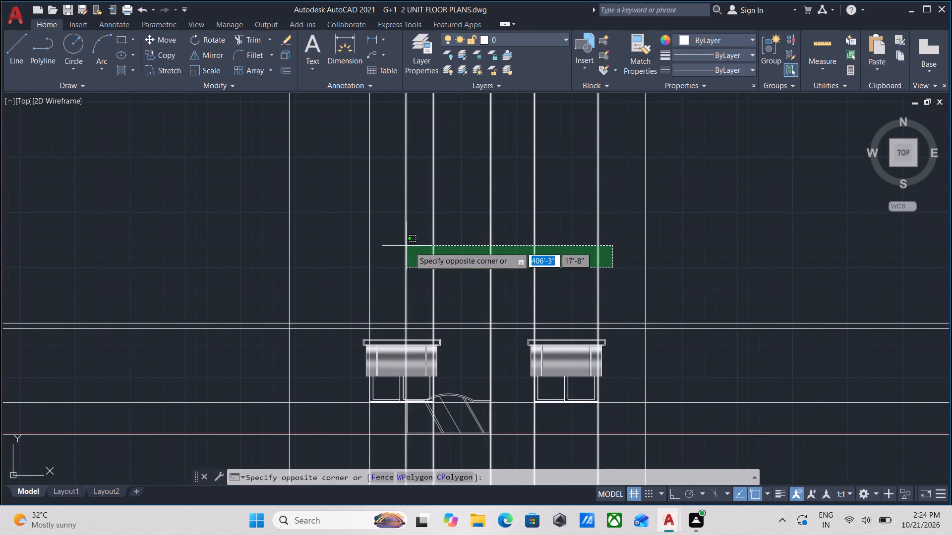
scroll(552, 272, "down", 2)
middle_click_drag(552, 272, 579, 414)
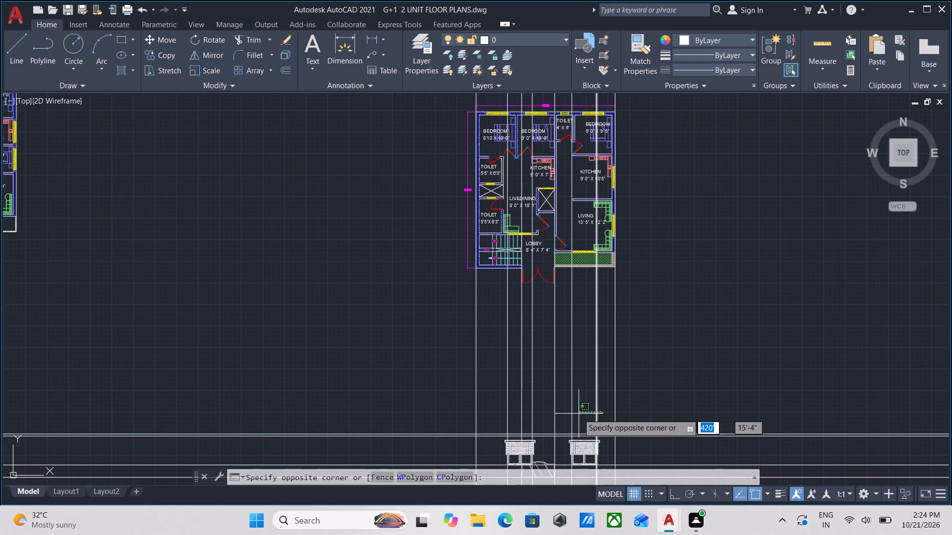
left_click(552, 391)
right_click(552, 391)
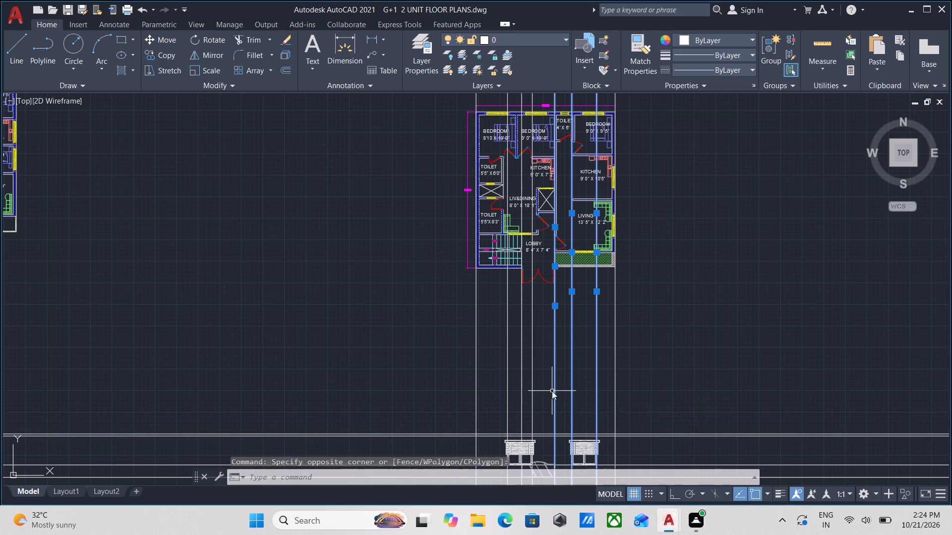
left_click(599, 181)
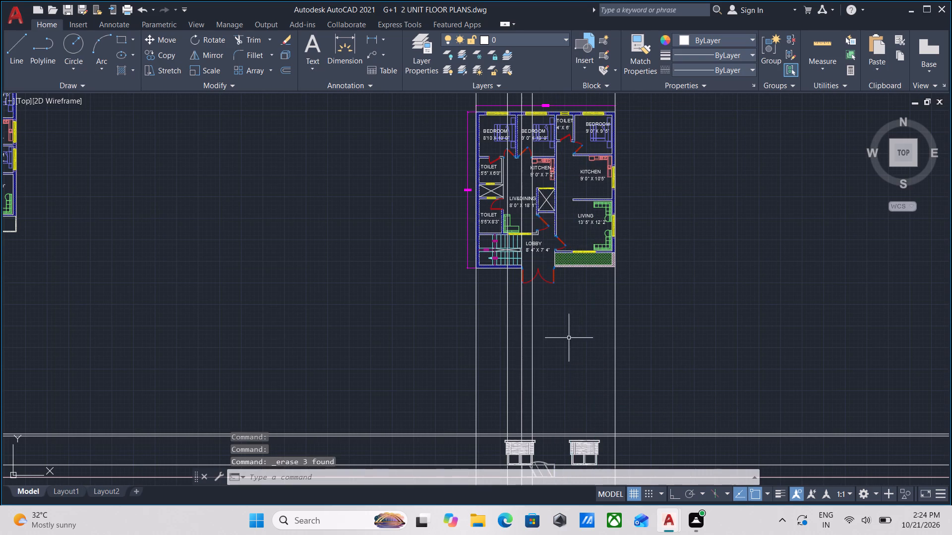
Erase the vertical projection line through the left edge of the left blind window.
scroll(535, 377, "up", 1)
scroll(523, 374, "down", 1)
middle_click_drag(523, 374, 533, 346)
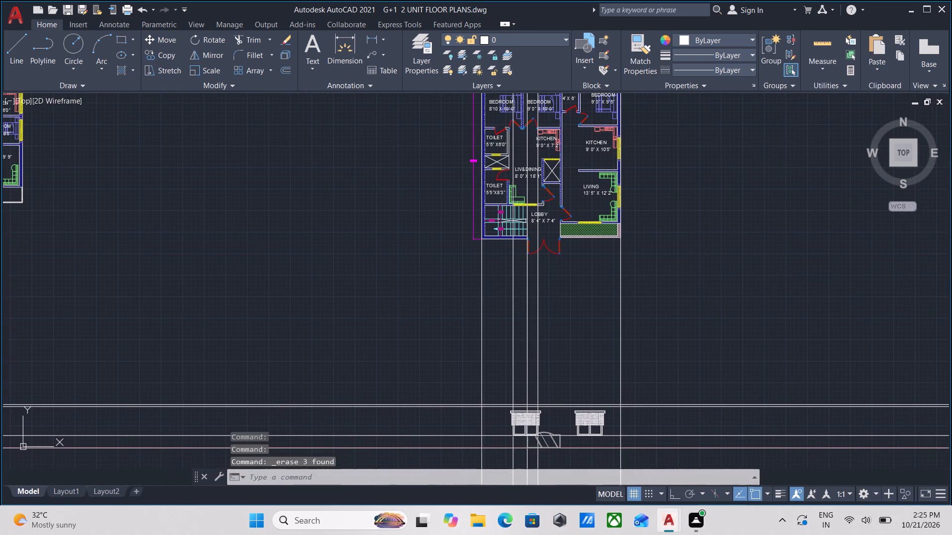
left_click(518, 356)
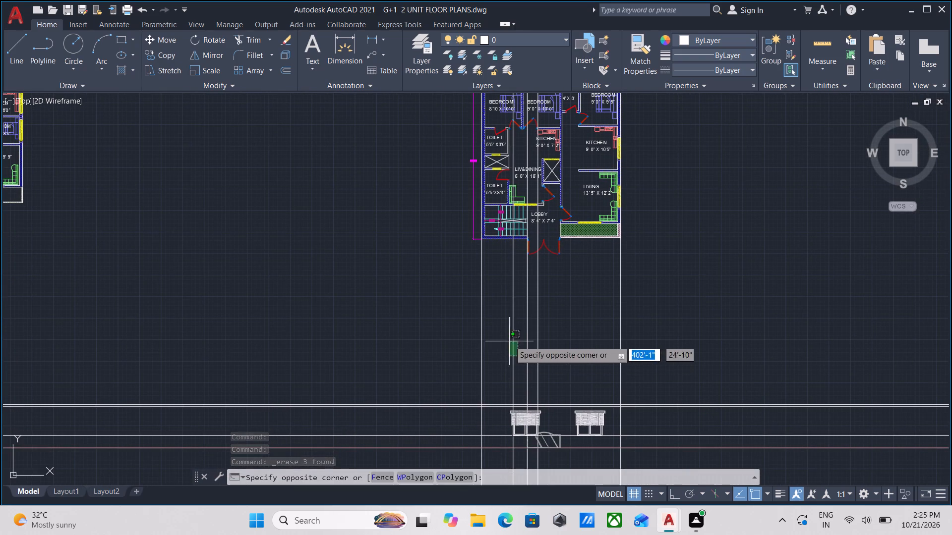
left_click(509, 341)
right_click(509, 341)
left_click(577, 112)
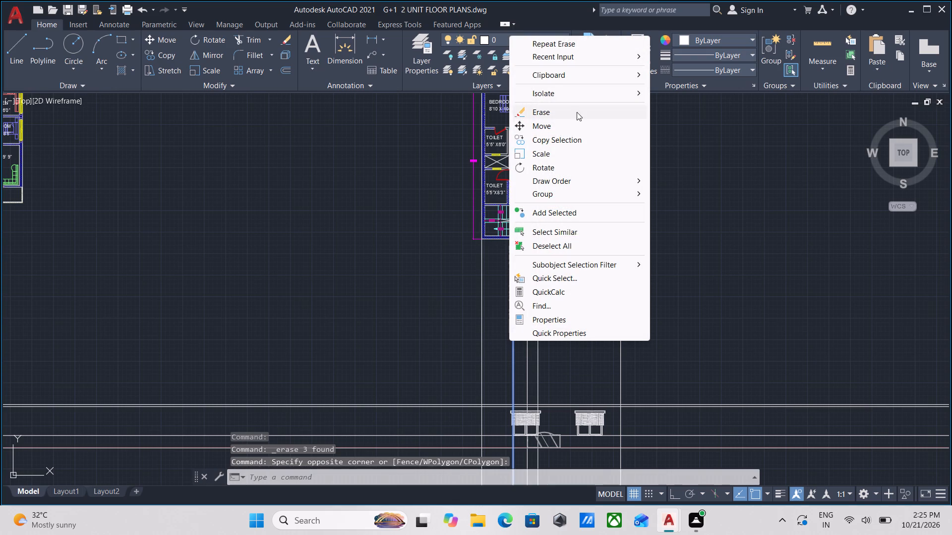
Erase the vertical projection line through the gate's left edge.
middle_click_drag(554, 348, 564, 295)
scroll(537, 336, "up", 1)
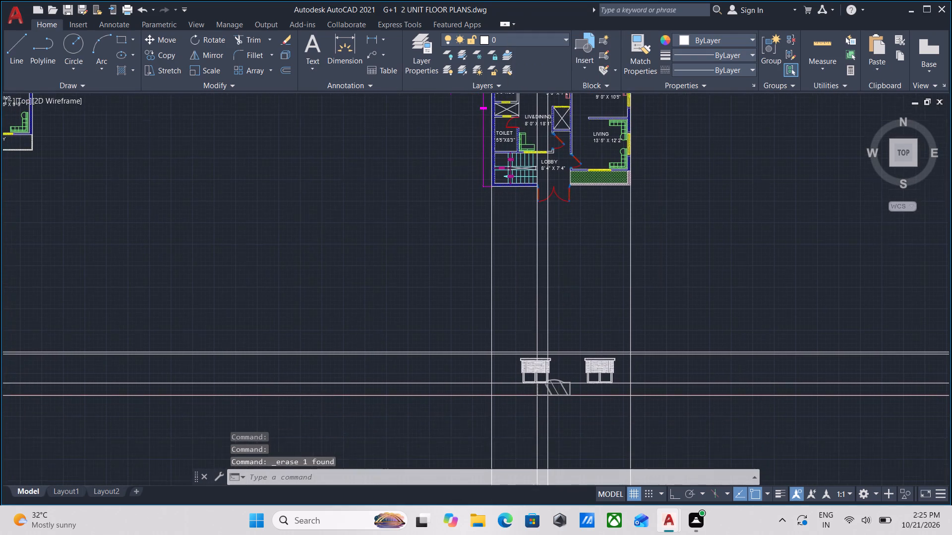
scroll(537, 336, "up", 2)
left_click(544, 332)
left_click(518, 283)
scroll(518, 283, "down", 3)
middle_click_drag(518, 283, 521, 268)
right_click(521, 268)
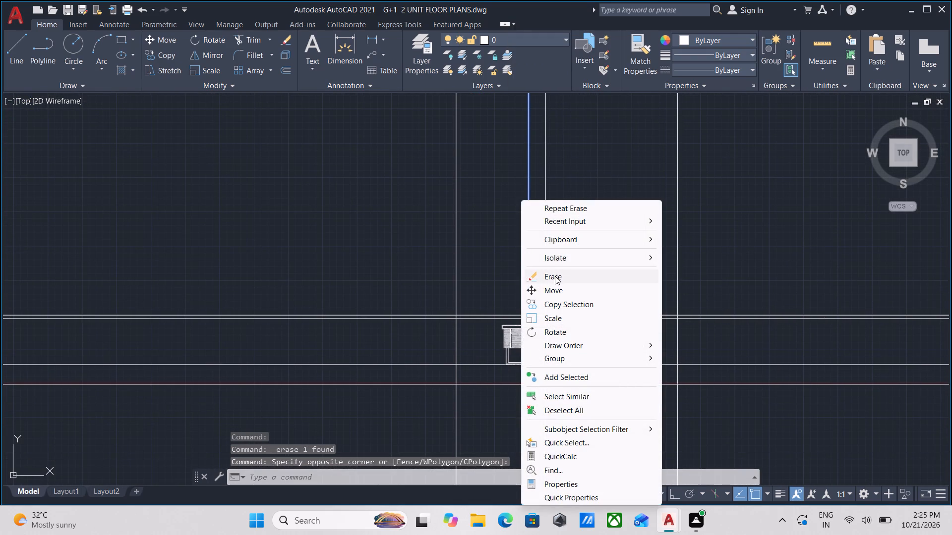
left_click(555, 276)
With Ortho on, draw a vertical construction line from the stair wall's outer corner beside the entrance door down through the elevation.
scroll(557, 274, "down", 1)
middle_click_drag(557, 274, 551, 413)
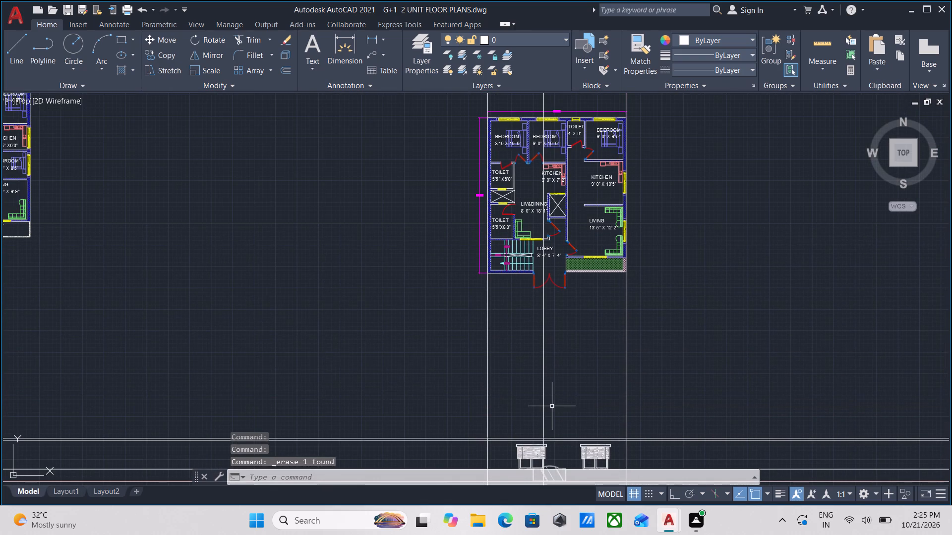
middle_click_drag(552, 406, 574, 335)
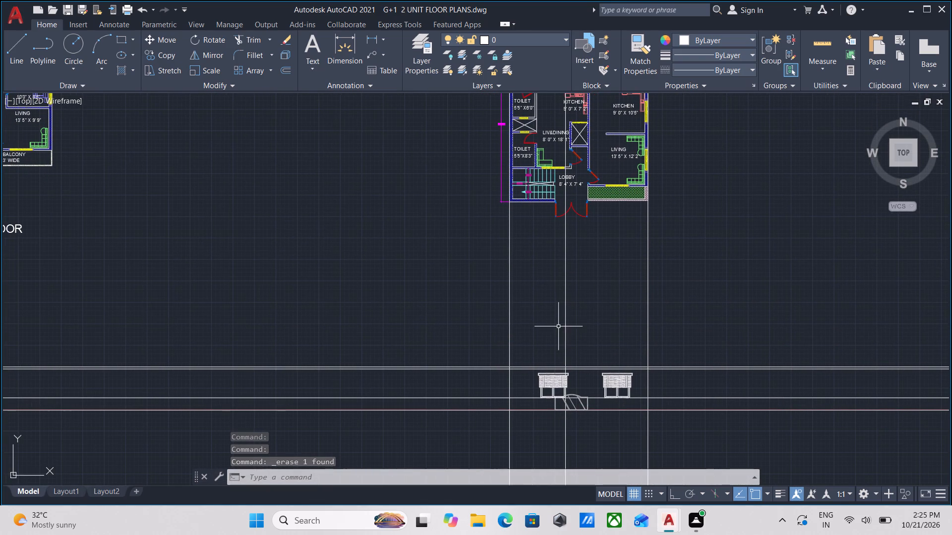
middle_click_drag(554, 322, 576, 361)
key("Escape")
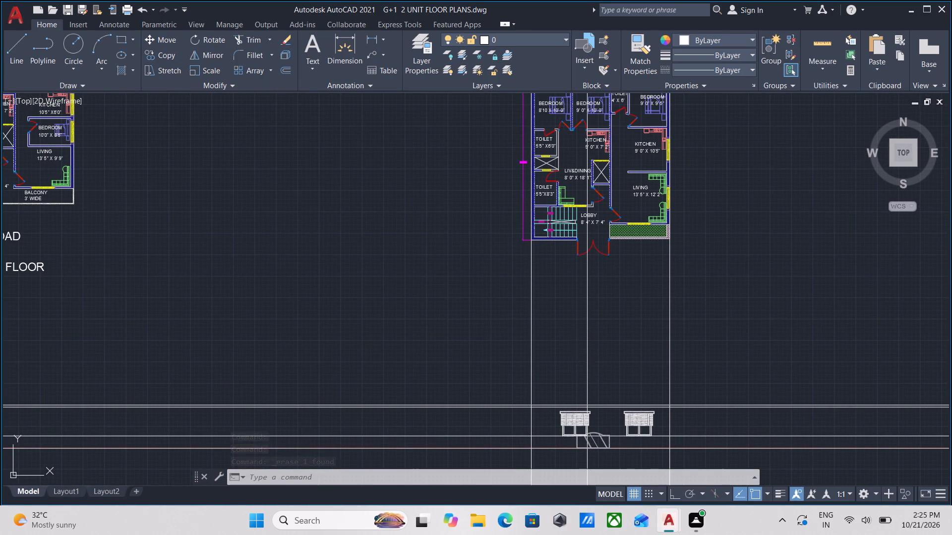
type("XL")
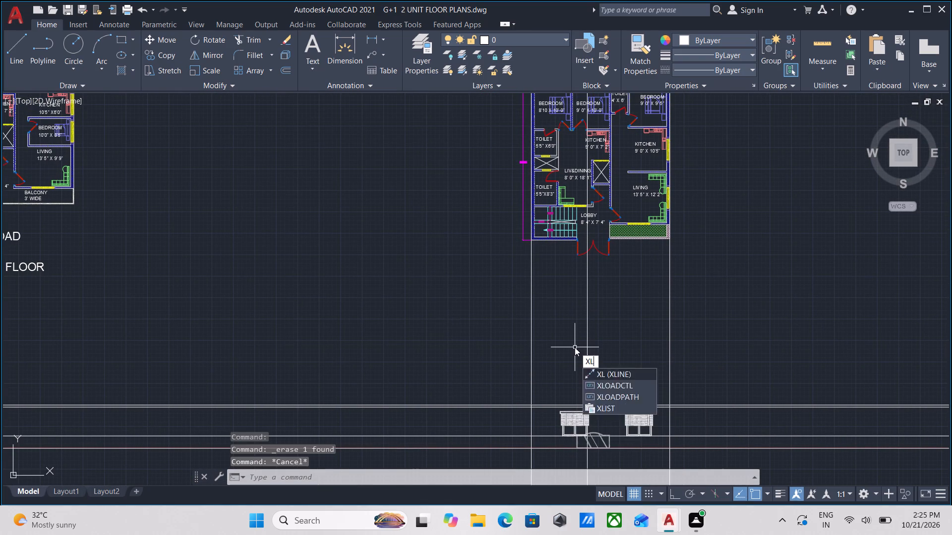
key("Return")
scroll(584, 248, "up", 3)
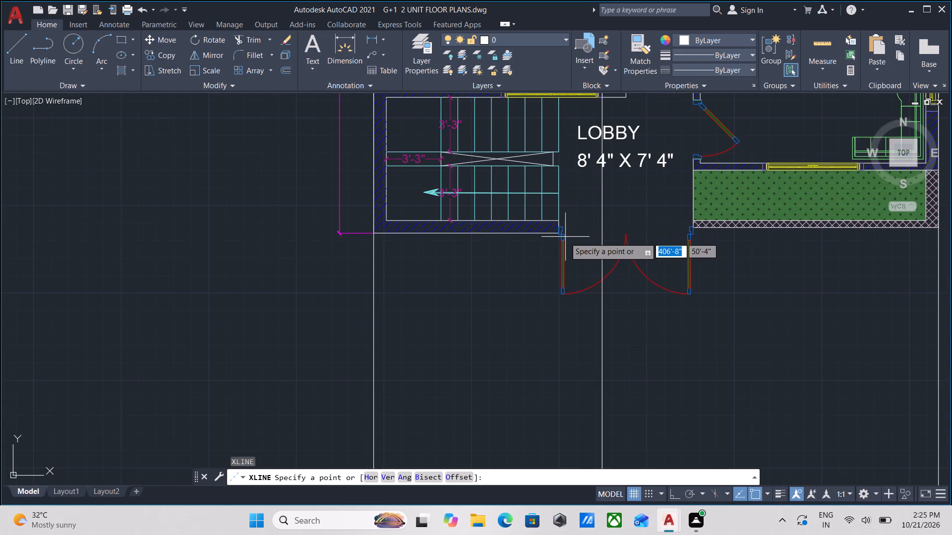
scroll(563, 237, "up", 2)
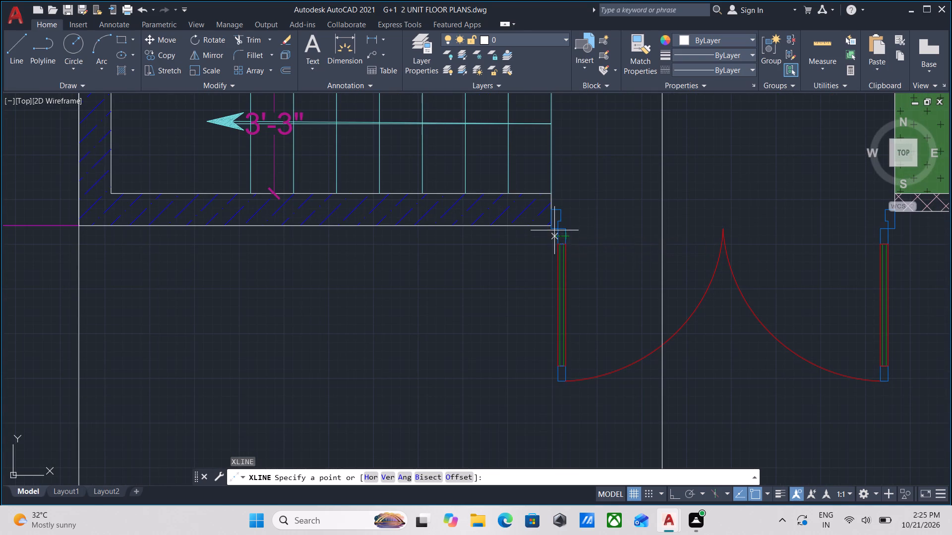
left_click(550, 229)
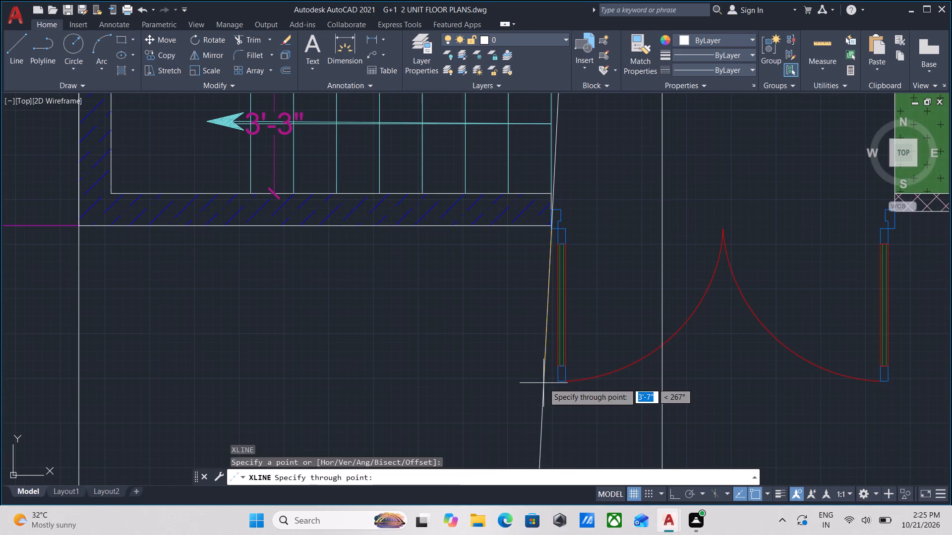
scroll(543, 383, "down", 1)
middle_click_drag(543, 383, 544, 275)
key("F8")
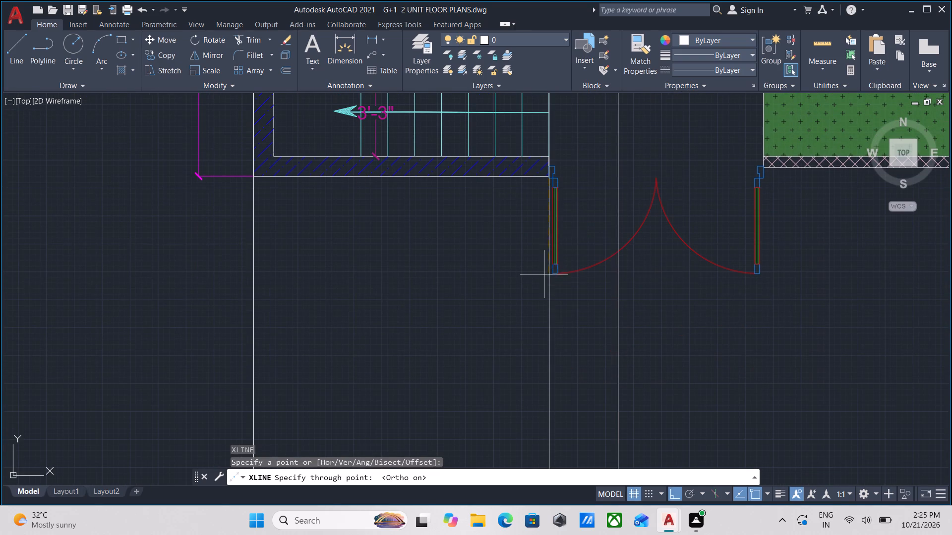
scroll(537, 349, "down", 1)
middle_click_drag(538, 347, 569, 230)
scroll(570, 225, "down", 4)
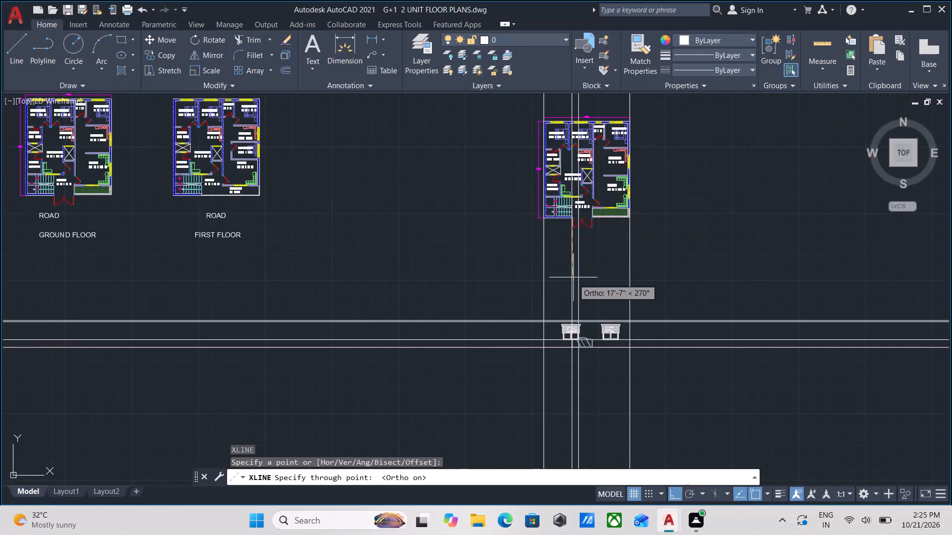
scroll(574, 286, "down", 1)
middle_click_drag(574, 286, 567, 259)
scroll(554, 334, "up", 2)
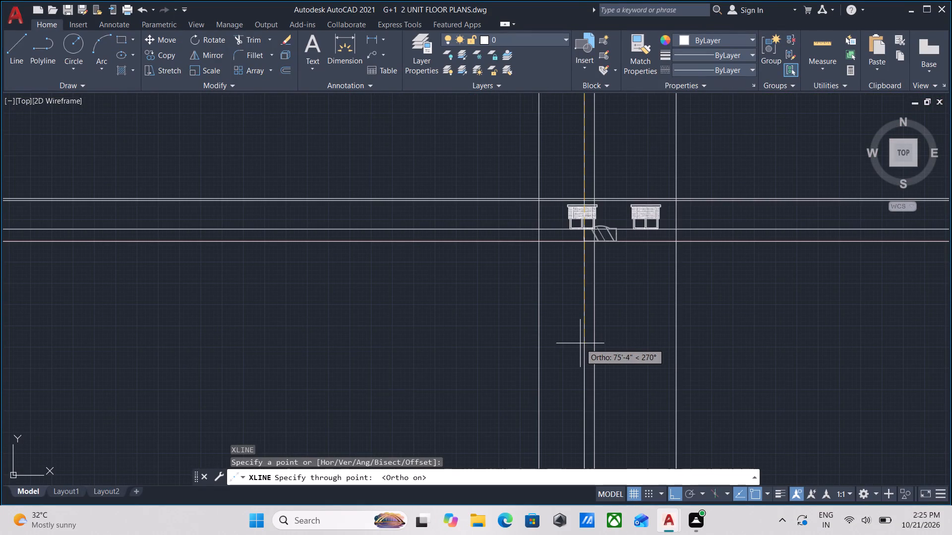
left_click(580, 343)
middle_click_drag(580, 343, 584, 411)
key("Escape")
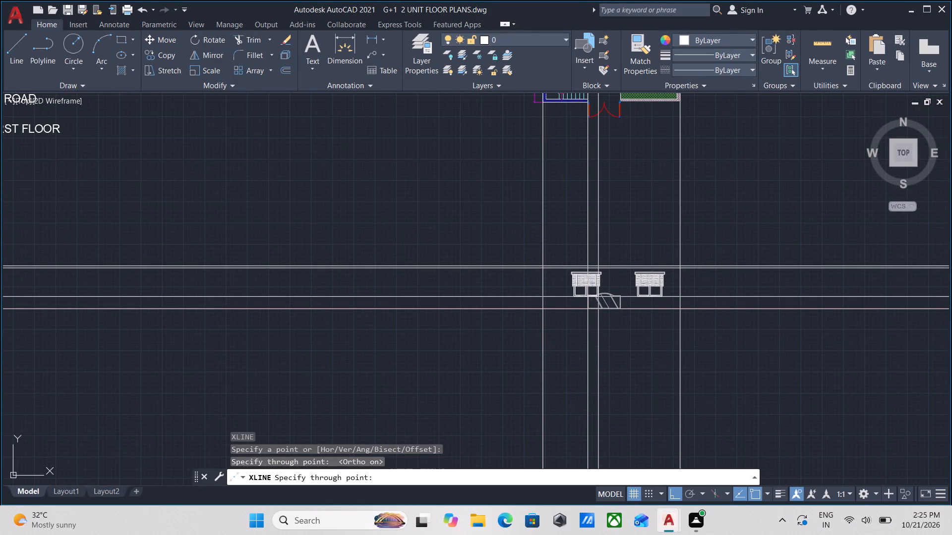
Examine the remaining projection lines between the floor plan's entrance and the elevation's gate and windows.
middle_click_drag(691, 364, 682, 398)
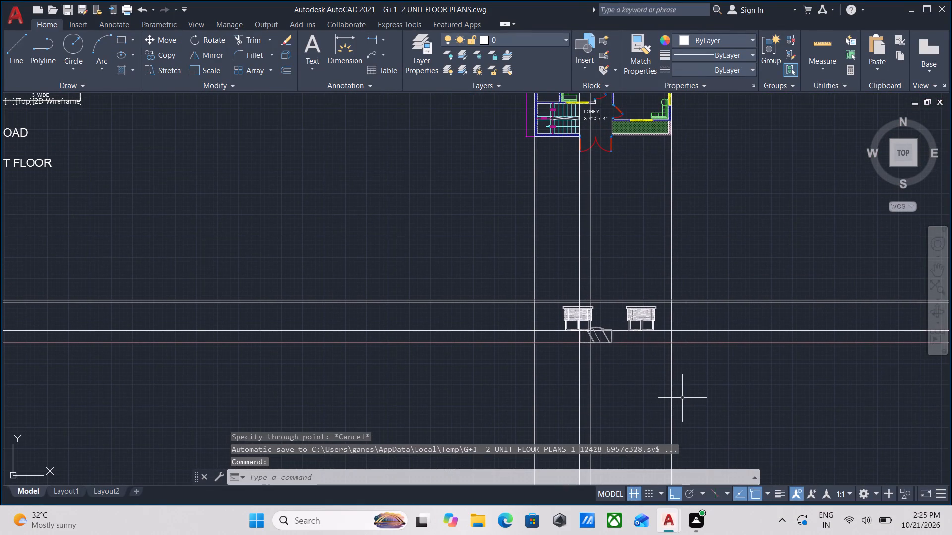
middle_click_drag(650, 383, 652, 467)
middle_click_drag(639, 312, 637, 358)
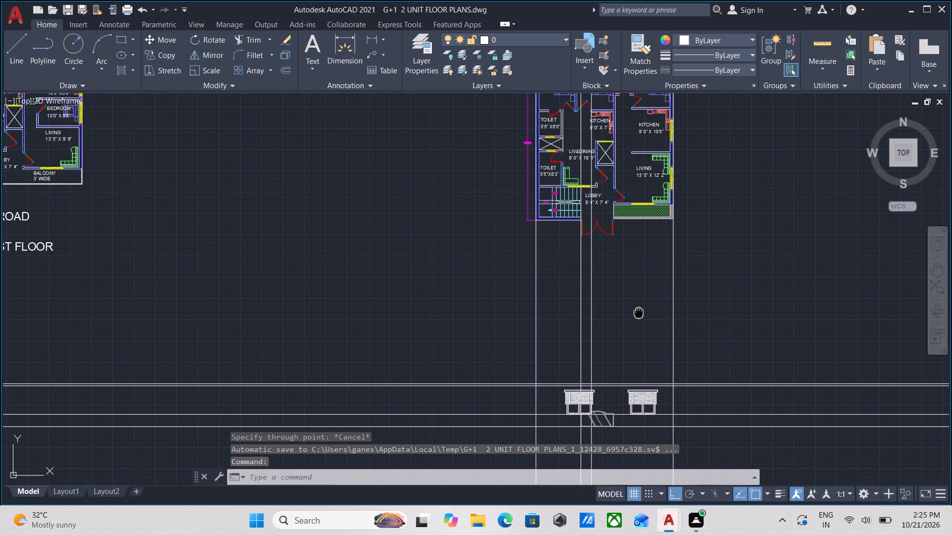
middle_click_drag(637, 358, 633, 379)
scroll(624, 320, "up", 1)
scroll(625, 330, "down", 1)
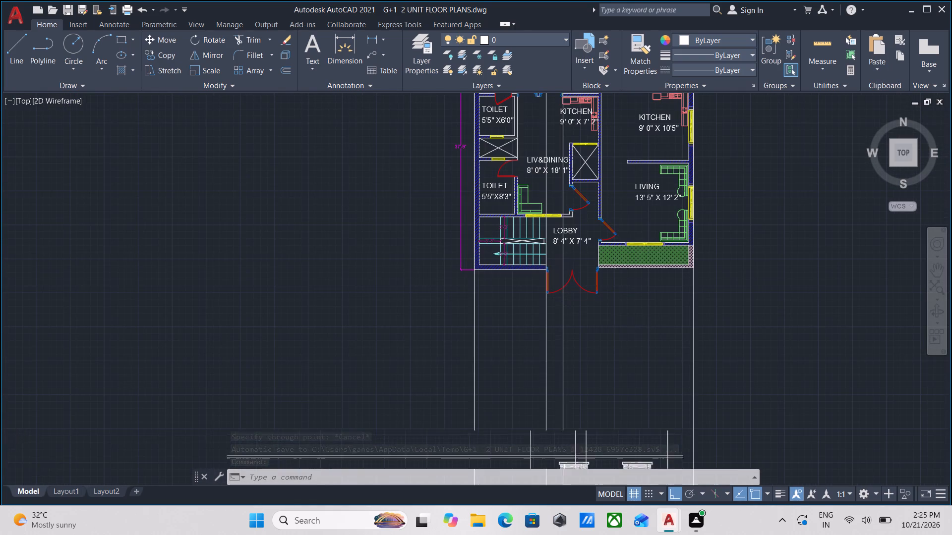
middle_click_drag(625, 330, 614, 232)
scroll(608, 395, "up", 2)
scroll(545, 349, "up", 1)
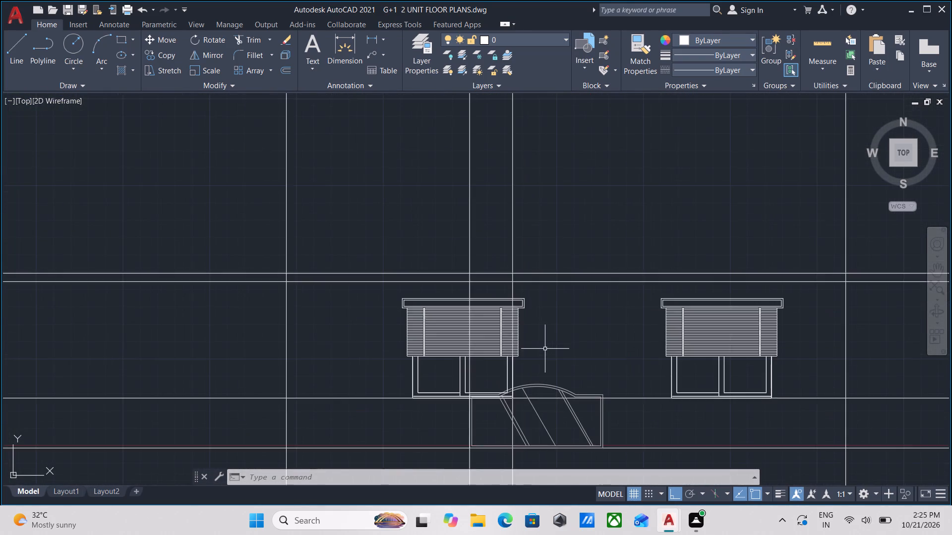
scroll(552, 343, "down", 1)
middle_click_drag(552, 343, 555, 357)
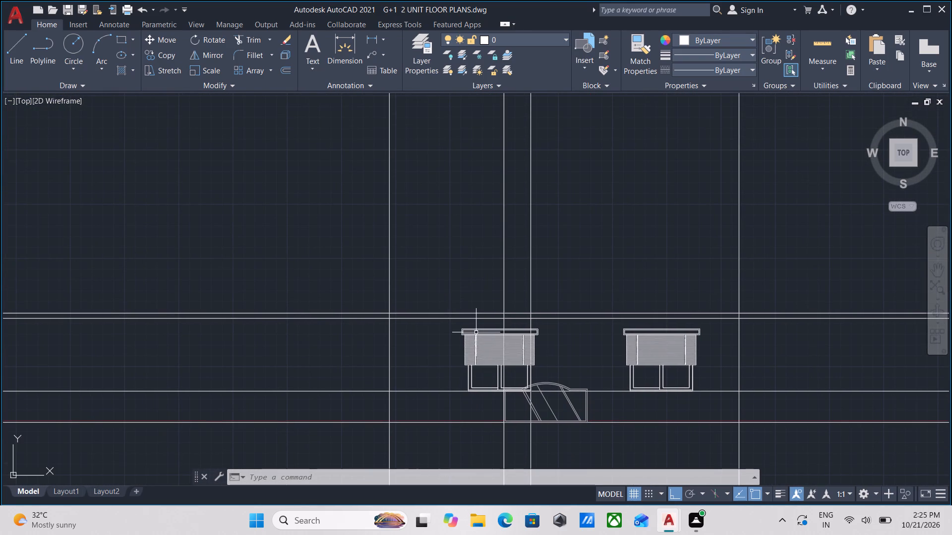
Ungroup the left blind window in the front elevation.
left_click(476, 330)
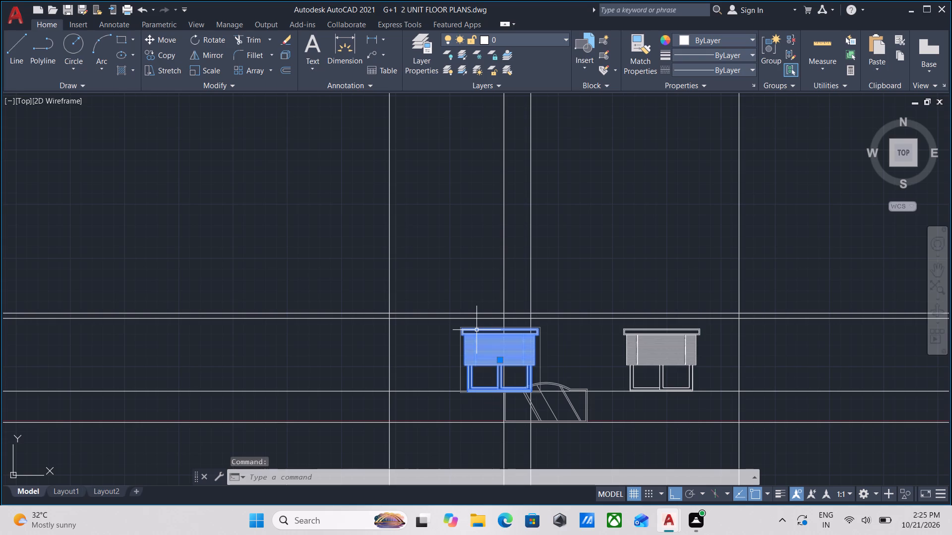
scroll(476, 330, "down", 1)
middle_click_drag(476, 330, 478, 391)
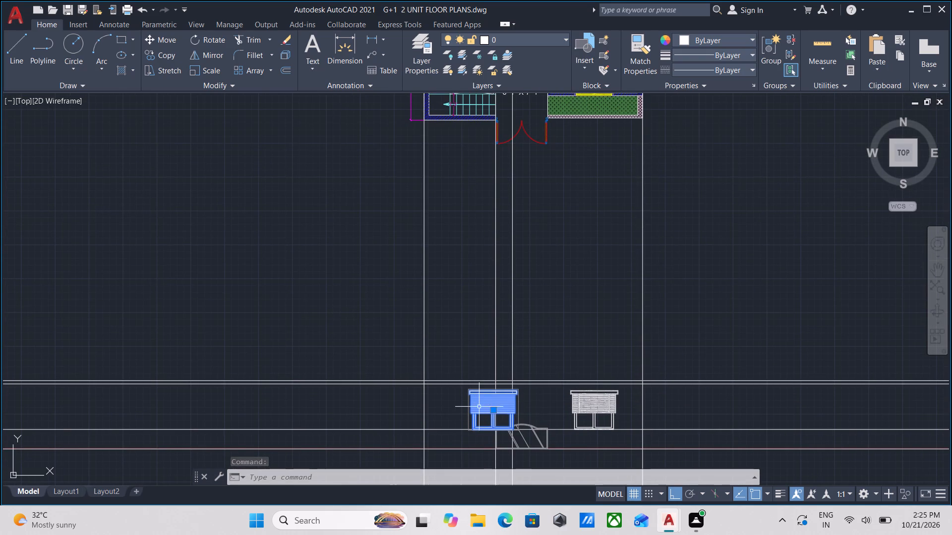
scroll(479, 414, "up", 3)
scroll(486, 411, "down", 1)
middle_click_drag(486, 411, 487, 409)
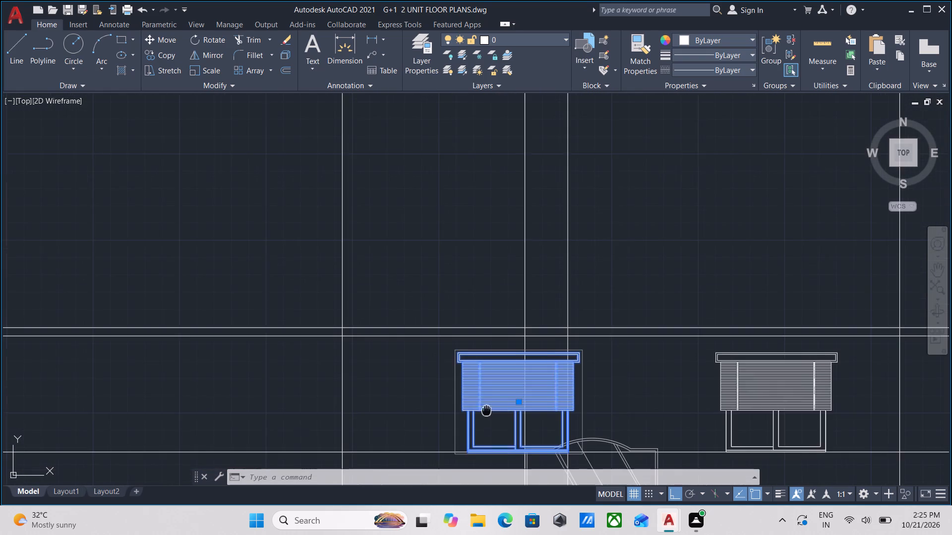
middle_click_drag(487, 409, 517, 365)
scroll(519, 362, "up", 1)
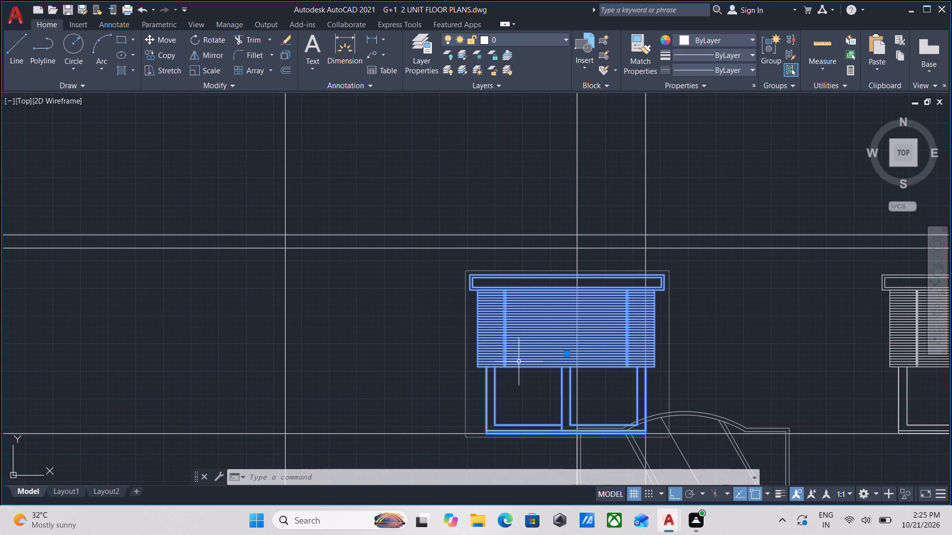
scroll(519, 362, "down", 1)
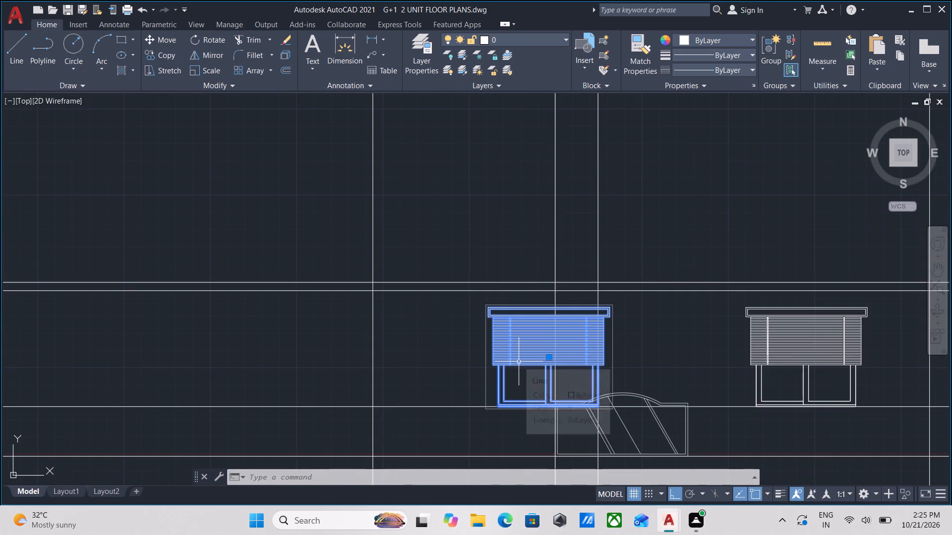
middle_click_drag(519, 362, 520, 385)
type("UN")
key("g")
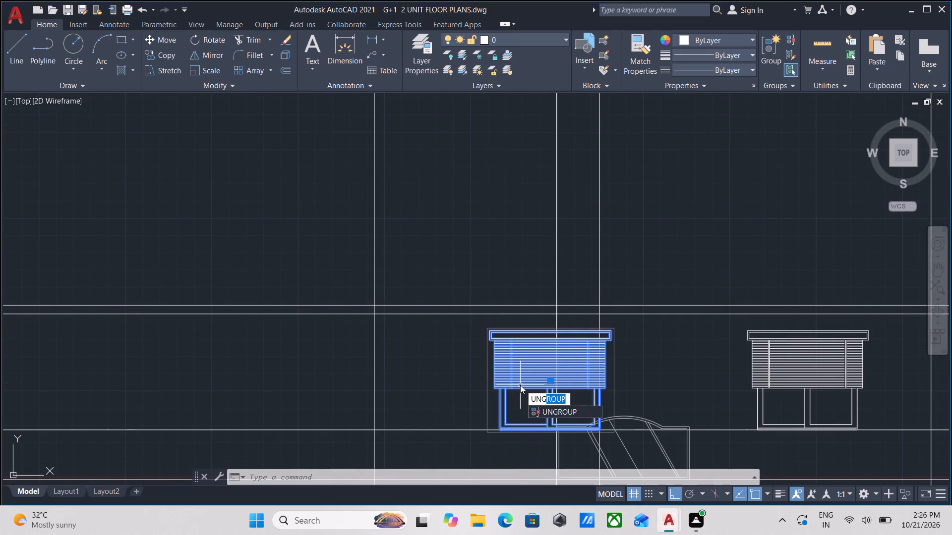
key("Return")
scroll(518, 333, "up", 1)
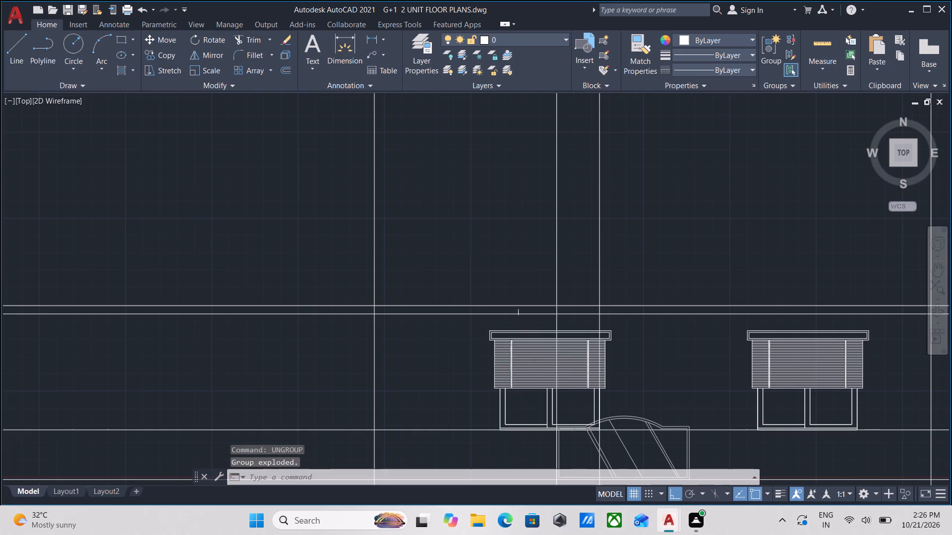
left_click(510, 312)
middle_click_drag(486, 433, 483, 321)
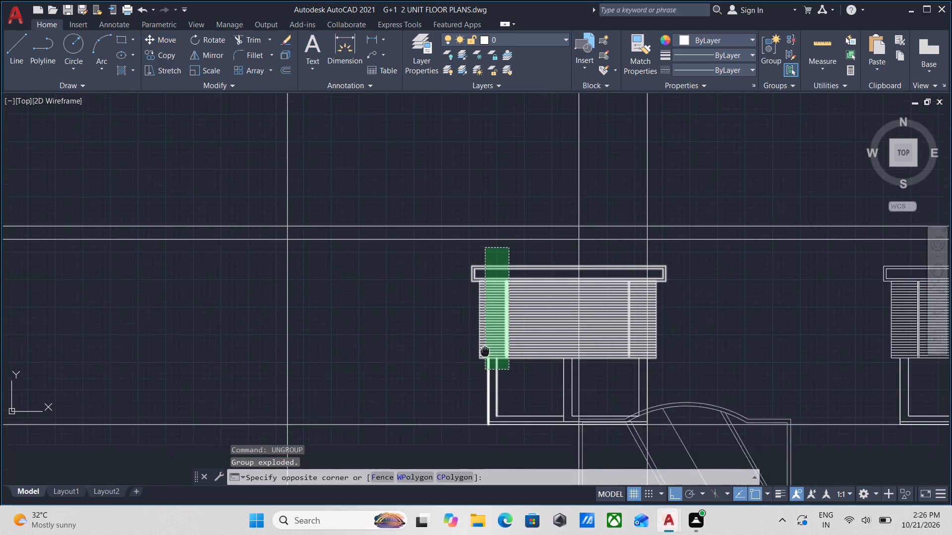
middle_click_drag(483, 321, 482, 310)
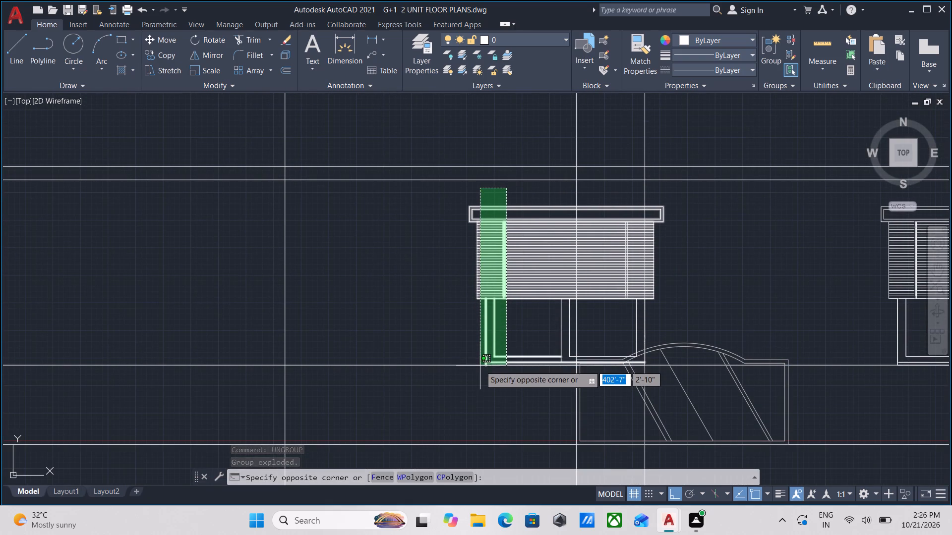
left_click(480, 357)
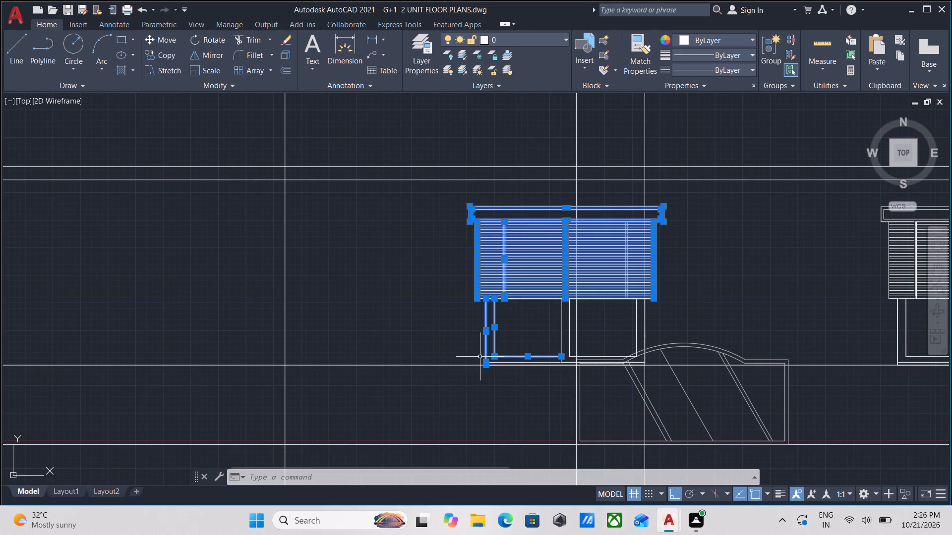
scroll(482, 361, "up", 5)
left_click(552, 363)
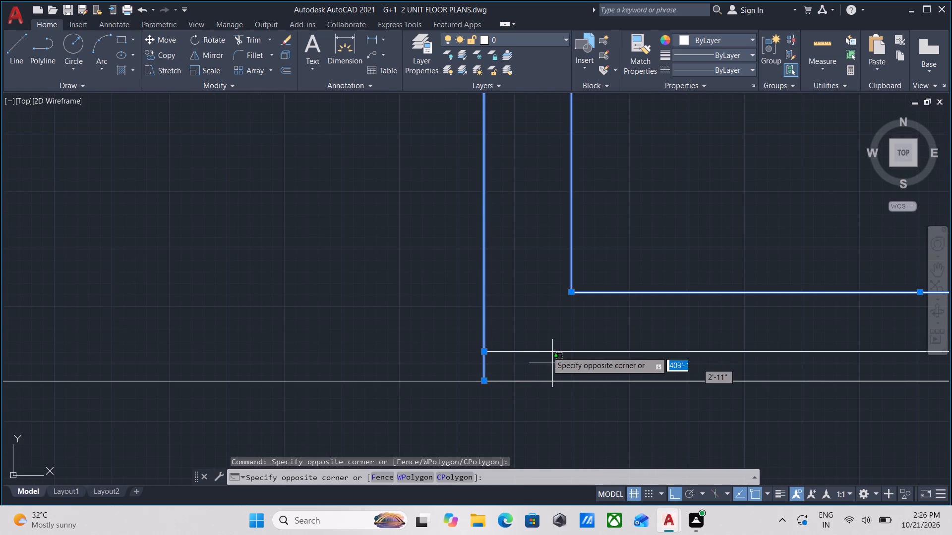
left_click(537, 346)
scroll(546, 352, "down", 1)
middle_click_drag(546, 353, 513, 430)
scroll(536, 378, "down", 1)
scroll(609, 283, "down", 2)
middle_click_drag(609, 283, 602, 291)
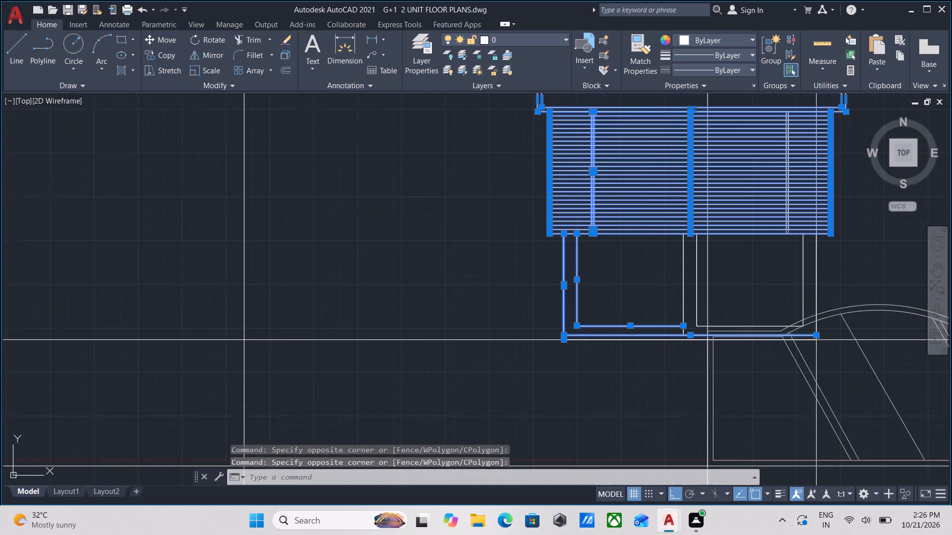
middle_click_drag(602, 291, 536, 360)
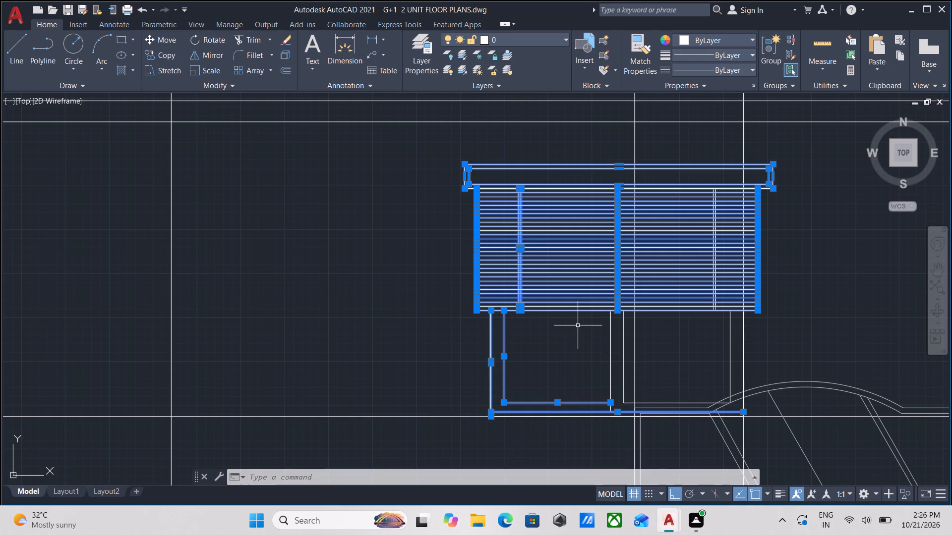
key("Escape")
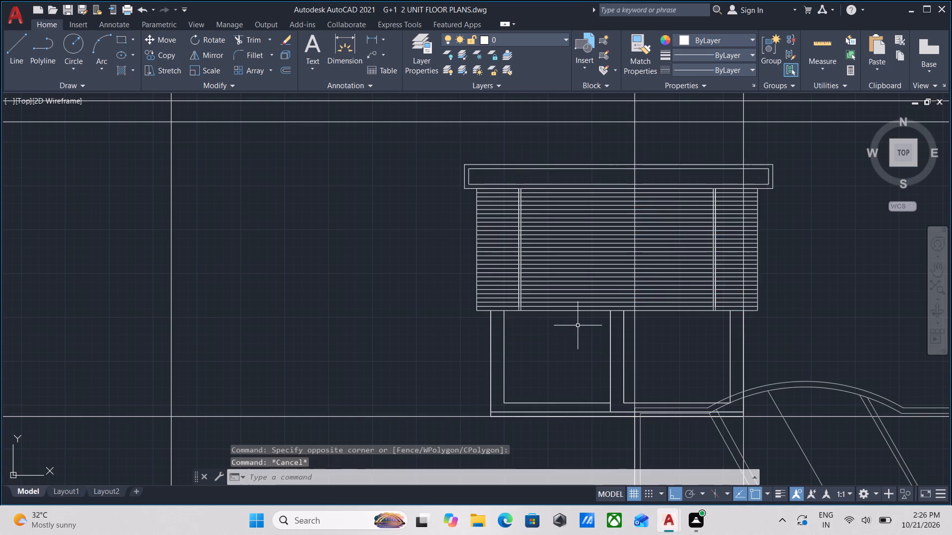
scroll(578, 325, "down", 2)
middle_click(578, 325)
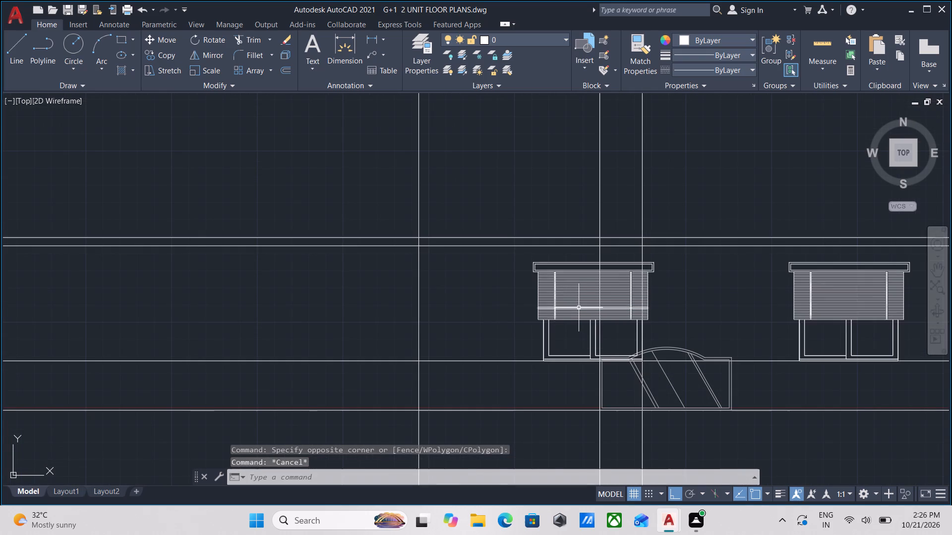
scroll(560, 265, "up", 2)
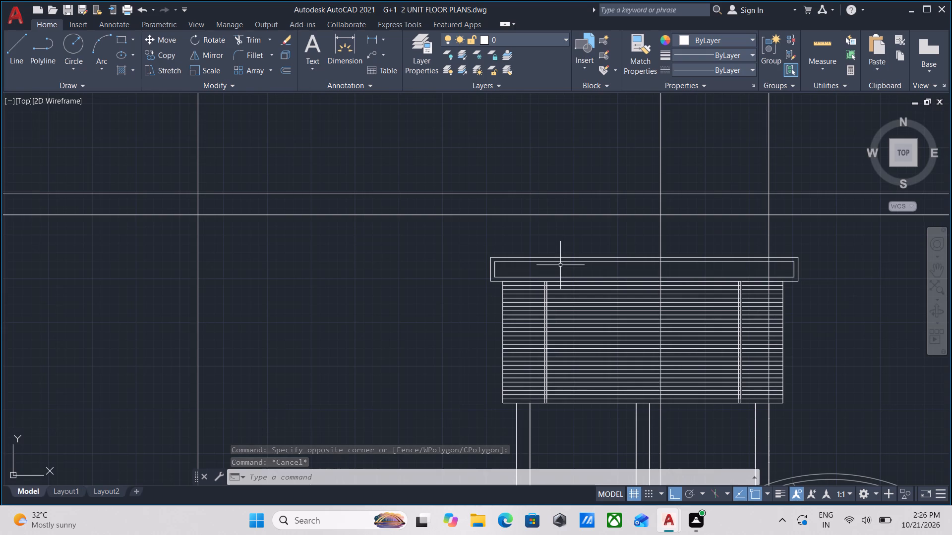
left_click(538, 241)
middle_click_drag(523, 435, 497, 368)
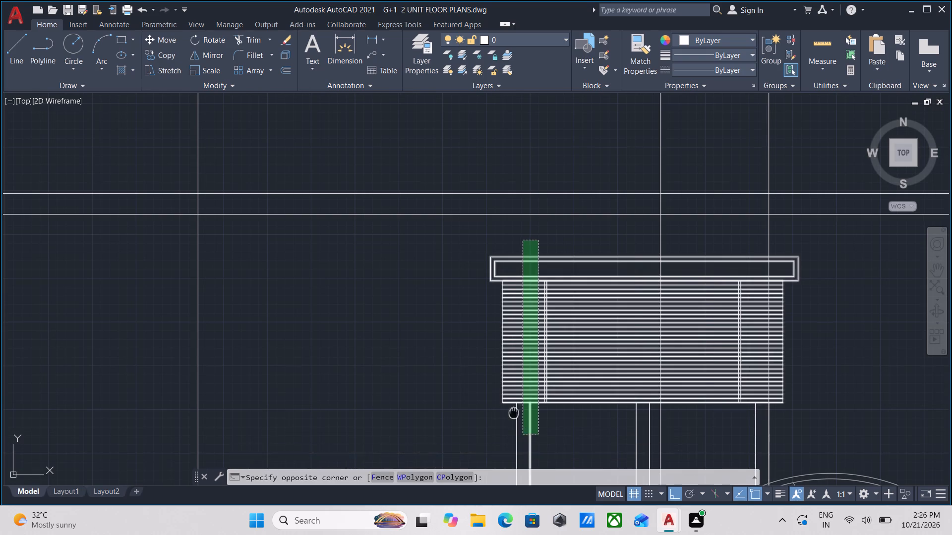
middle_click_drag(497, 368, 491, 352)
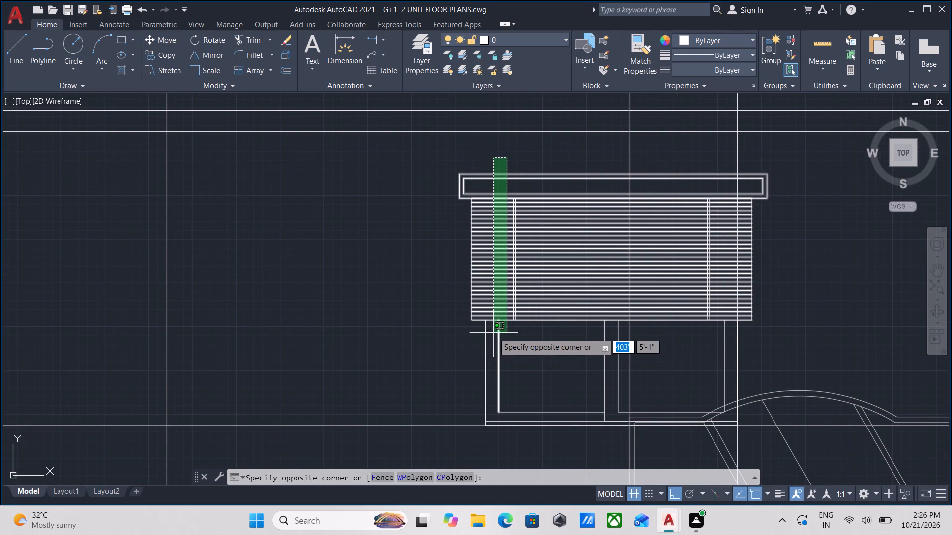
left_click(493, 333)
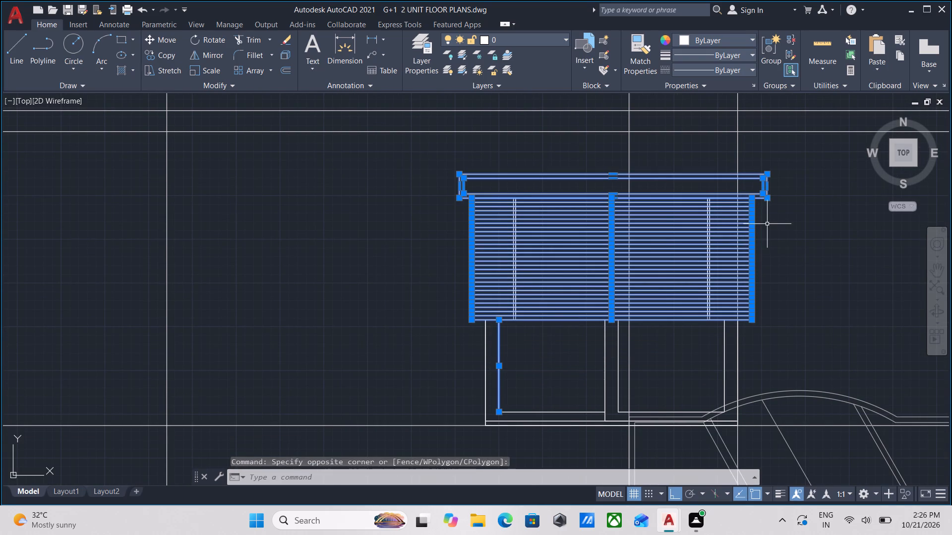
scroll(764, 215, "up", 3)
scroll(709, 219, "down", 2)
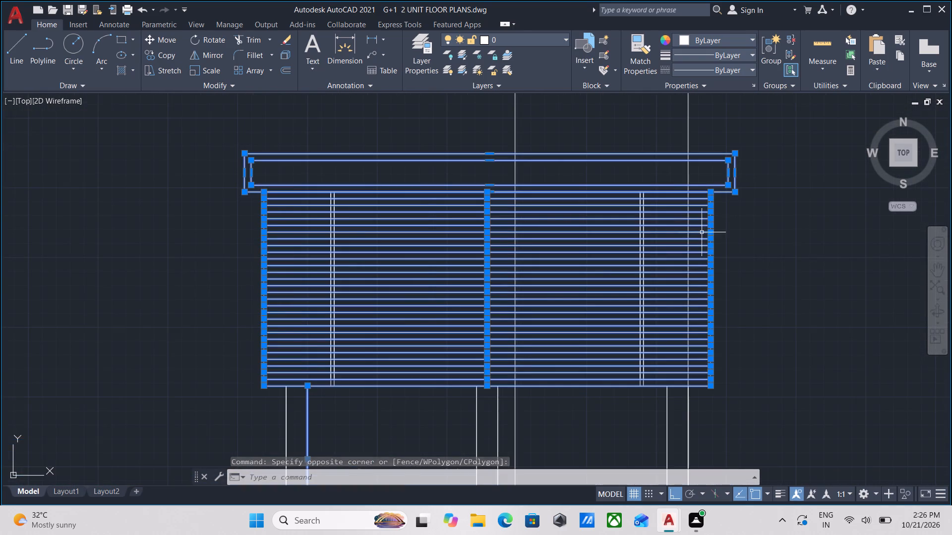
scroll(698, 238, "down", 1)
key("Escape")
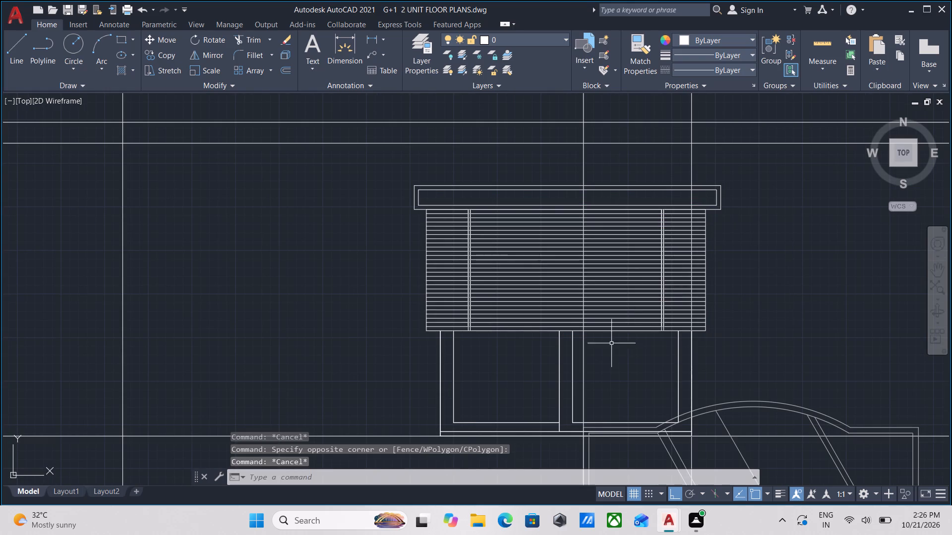
Examine how the elevation's blind windows and gate line up with the floor plan's entrance side and the projection lines.
scroll(584, 347, "down", 2)
middle_click_drag(584, 347, 583, 399)
scroll(583, 399, "down", 2)
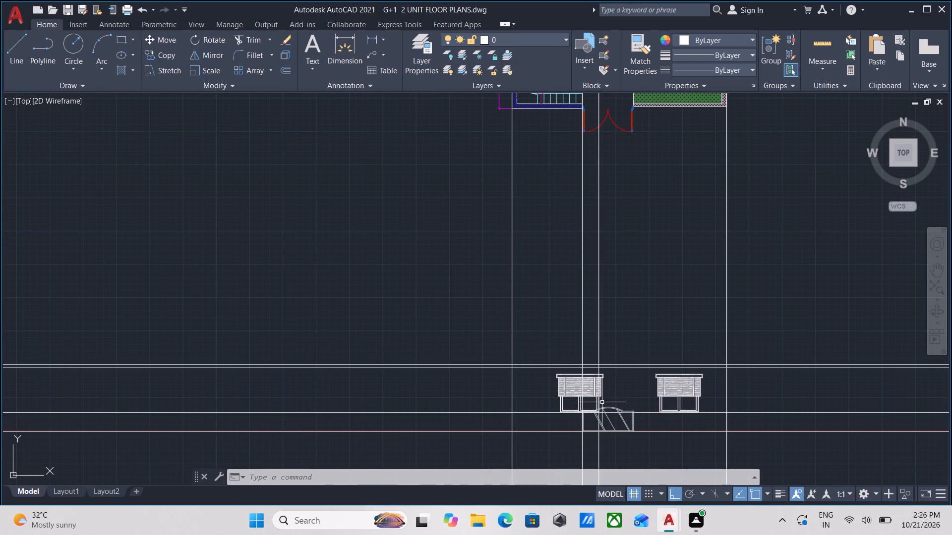
scroll(618, 393, "up", 2)
scroll(618, 393, "down", 1)
middle_click_drag(618, 393, 618, 437)
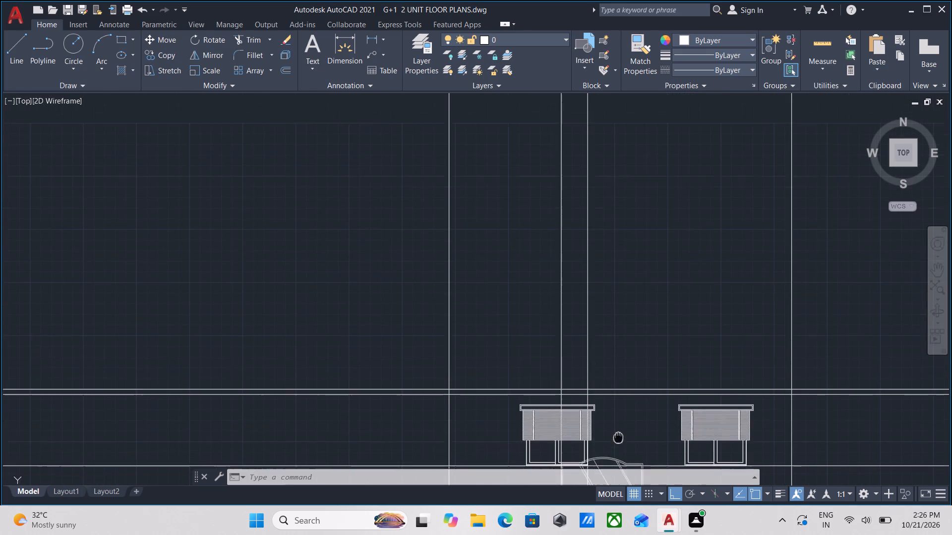
scroll(623, 433, "down", 2)
middle_click_drag(623, 433, 626, 393)
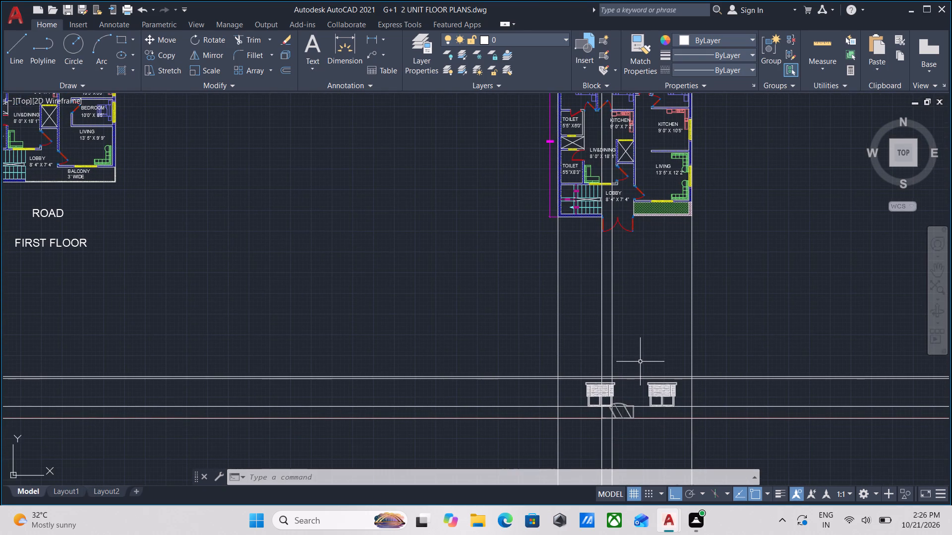
middle_click_drag(640, 362, 643, 395)
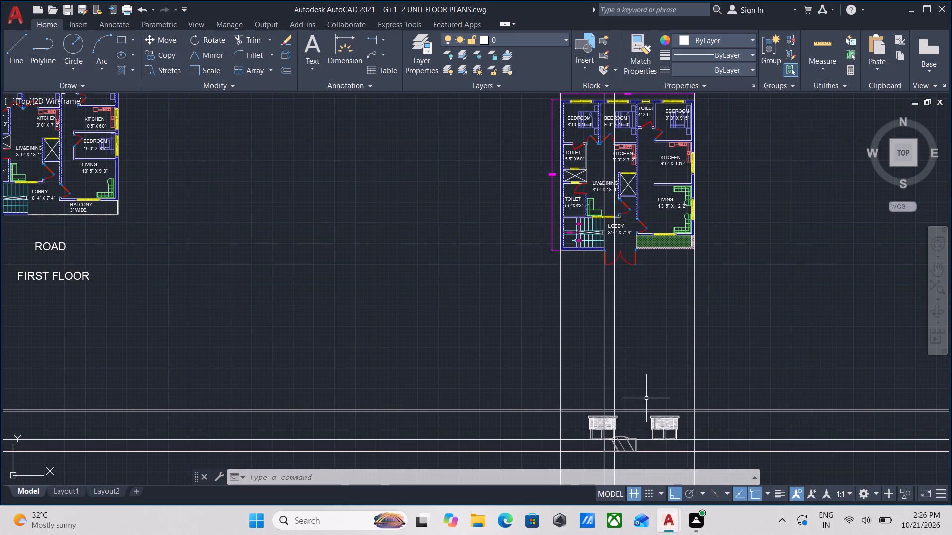
Offset the upper of the two horizontal level lines above the blind windows upward by 10'.
scroll(714, 419, "up", 3)
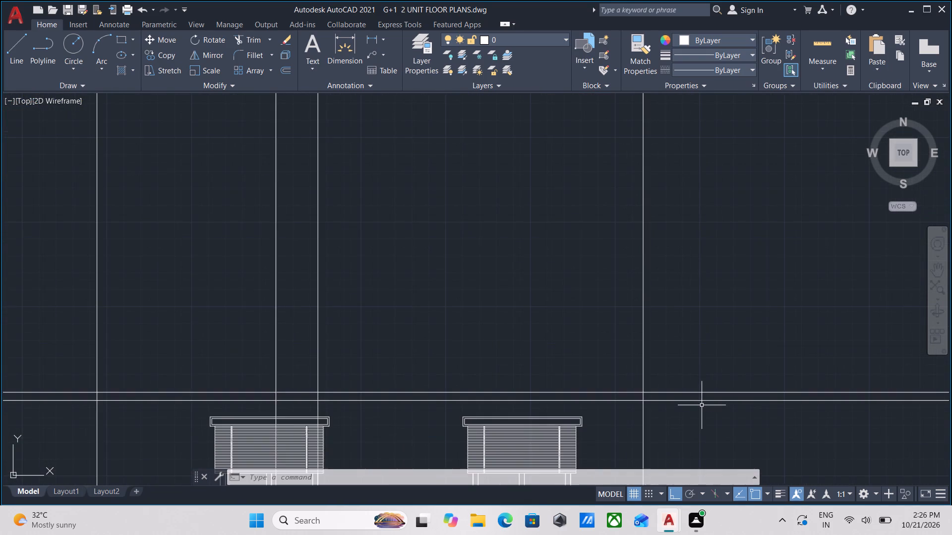
left_click(704, 399)
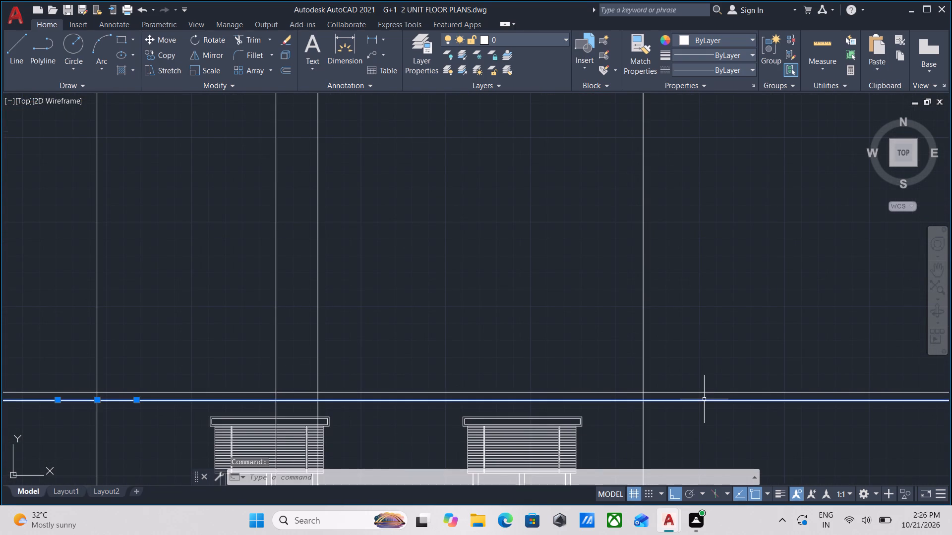
key("Escape")
left_click(706, 396)
left_click(695, 377)
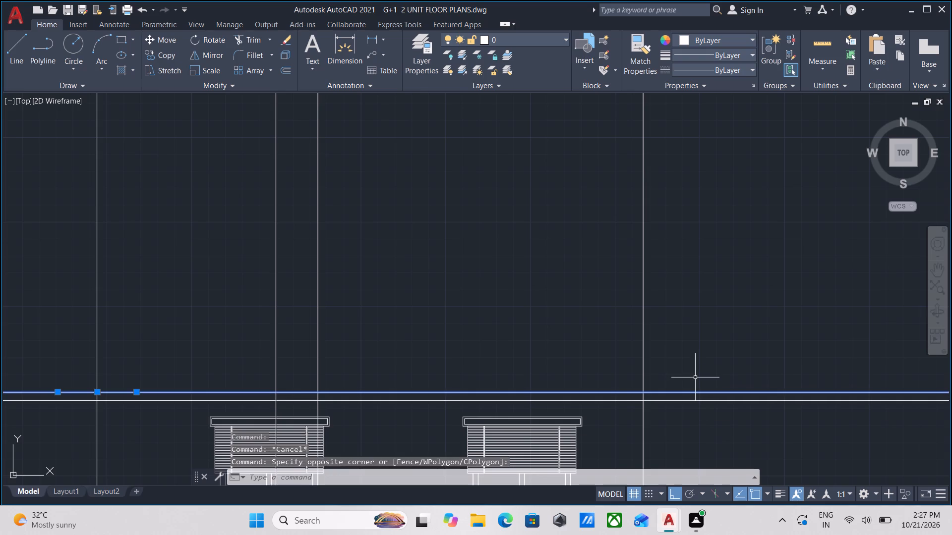
key("o")
key("Return")
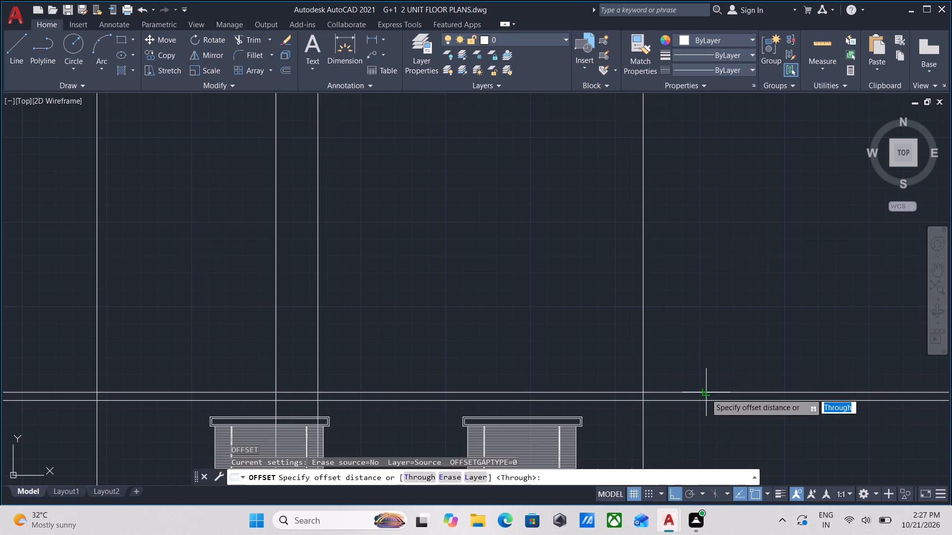
left_click(706, 393)
left_click(698, 319)
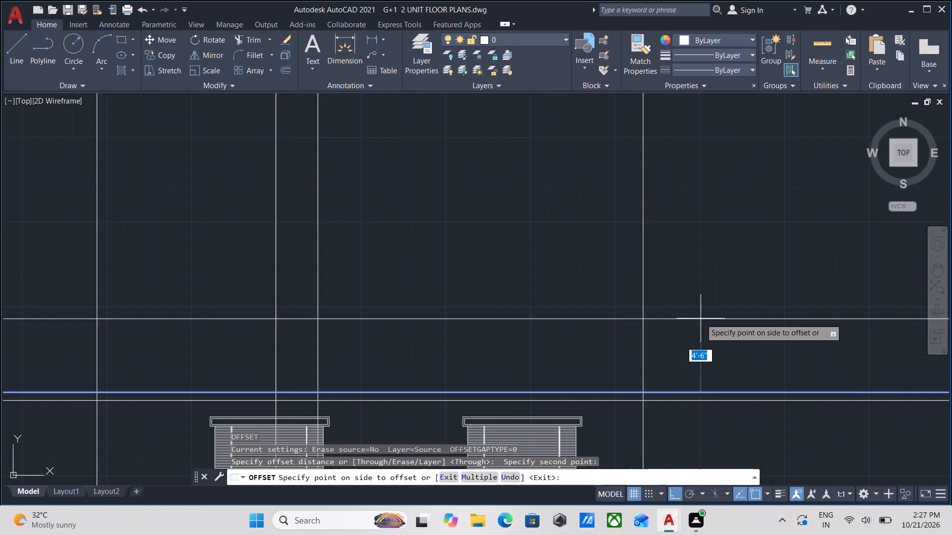
scroll(701, 319, "down", 1)
middle_click_drag(701, 319, 710, 371)
type("10'")
key("Return")
scroll(711, 329, "down", 2)
middle_click_drag(711, 329, 718, 355)
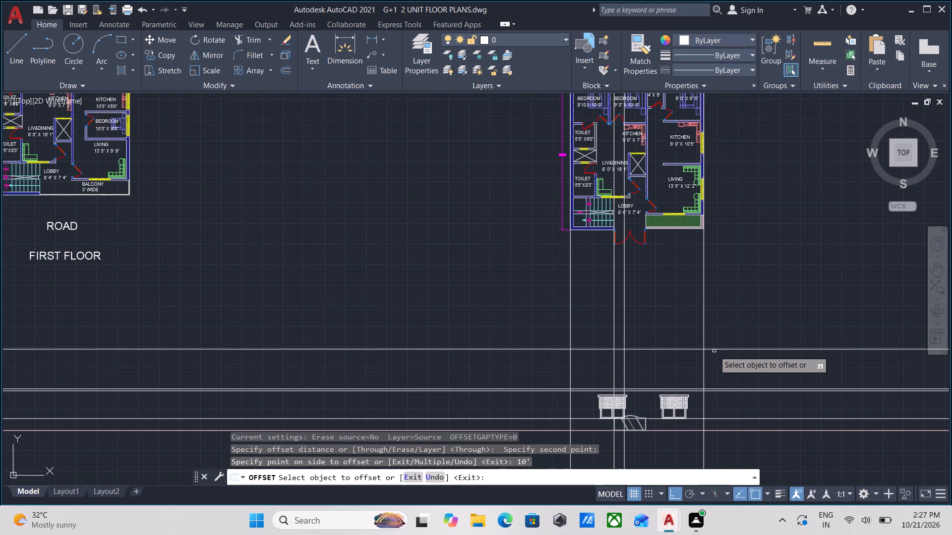
Offset the new upper level line upward by 6" and end the Offset command.
scroll(714, 351, "up", 2)
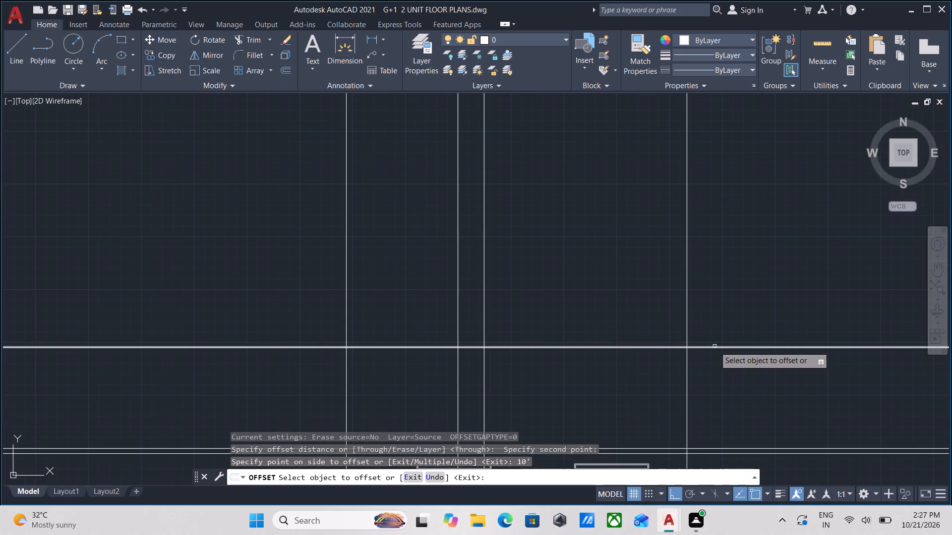
left_click(714, 346)
key("6")
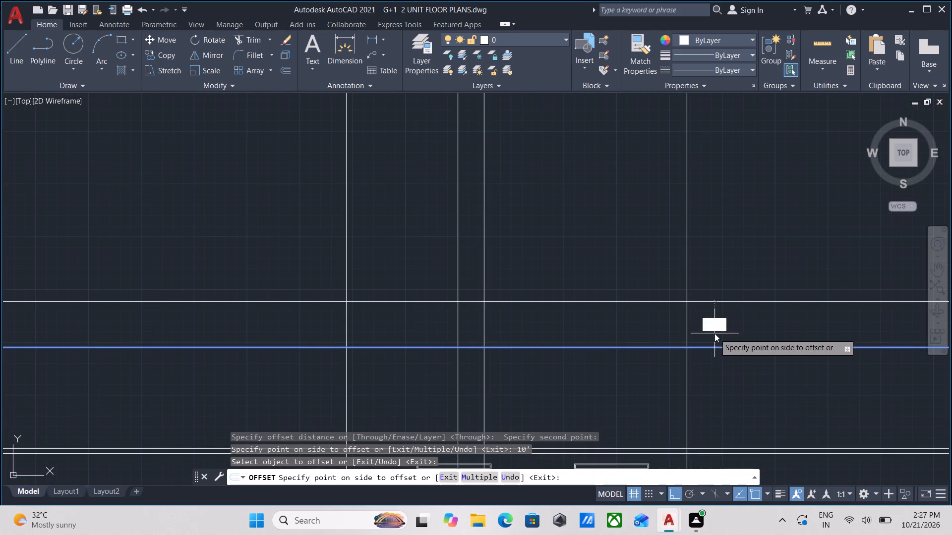
key("shift+quotedbl")
key("Return")
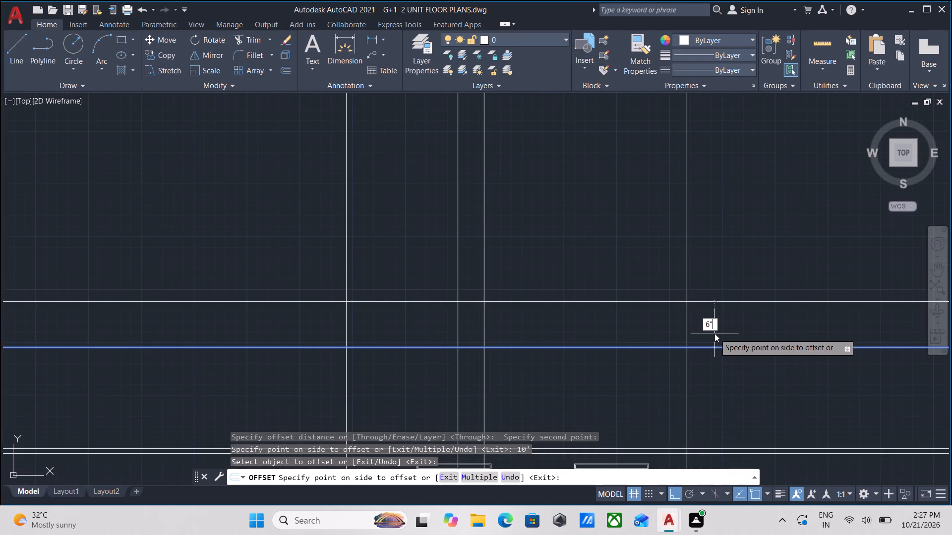
scroll(714, 333, "down", 1)
key("Escape")
scroll(593, 365, "up", 1)
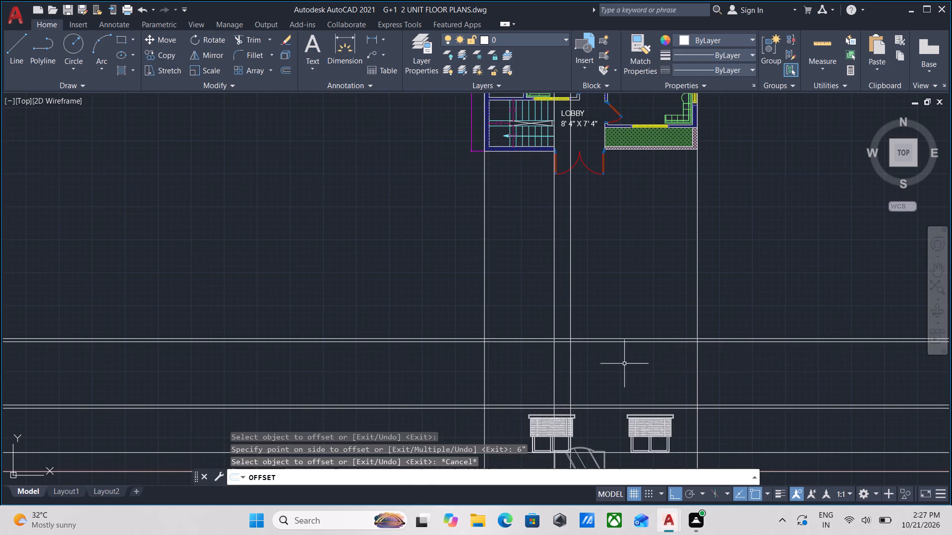
Erase the ground-floor plan copy that sits on the vertical projection lines above the front elevation.
scroll(594, 364, "down", 1)
middle_click_drag(594, 364, 640, 466)
left_click_drag(689, 284, 689, 280)
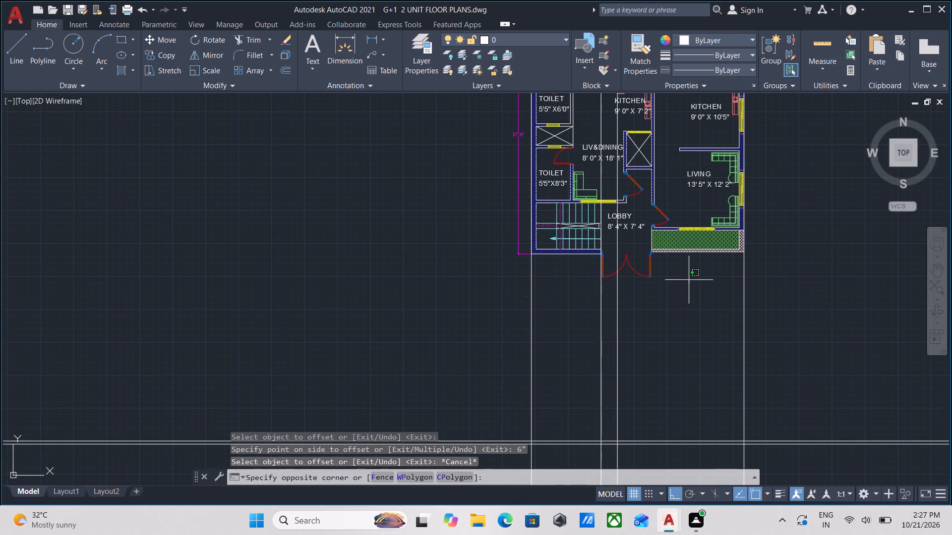
left_click(674, 224)
right_click(674, 224)
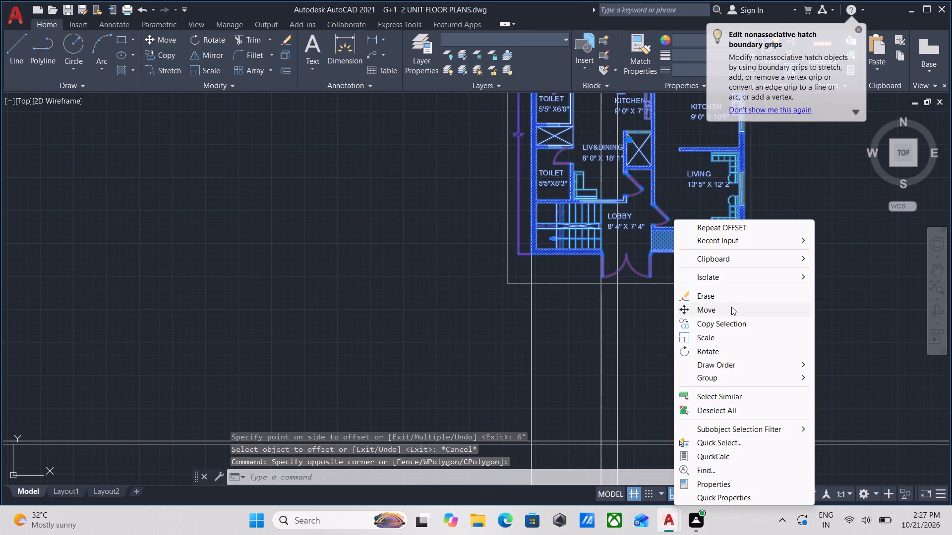
left_click(723, 298)
Group all objects of the first-floor plan above the FIRST FLOOR label, without its text labels below.
scroll(723, 298, "down", 1)
middle_click_drag(723, 298, 775, 368)
scroll(648, 350, "down", 2)
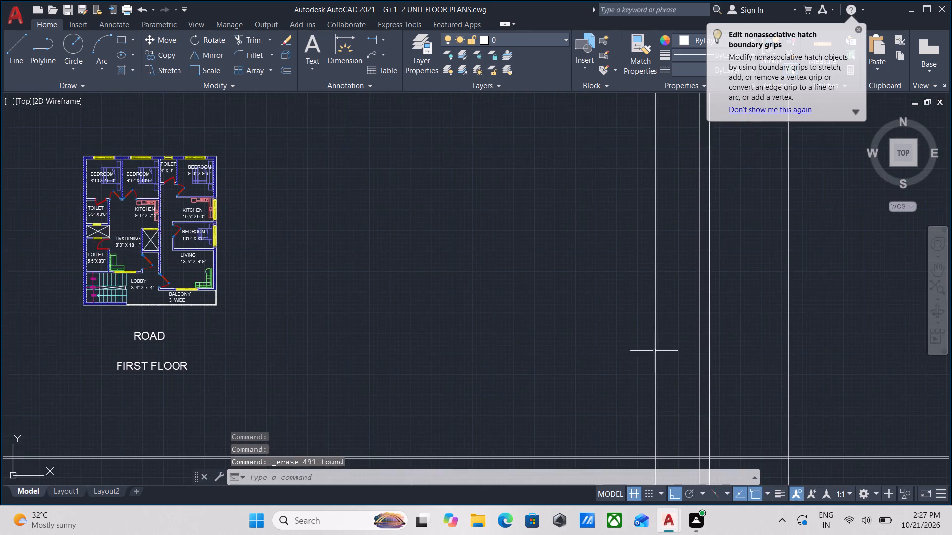
middle_click_drag(641, 350, 728, 345)
scroll(492, 347, "up", 2)
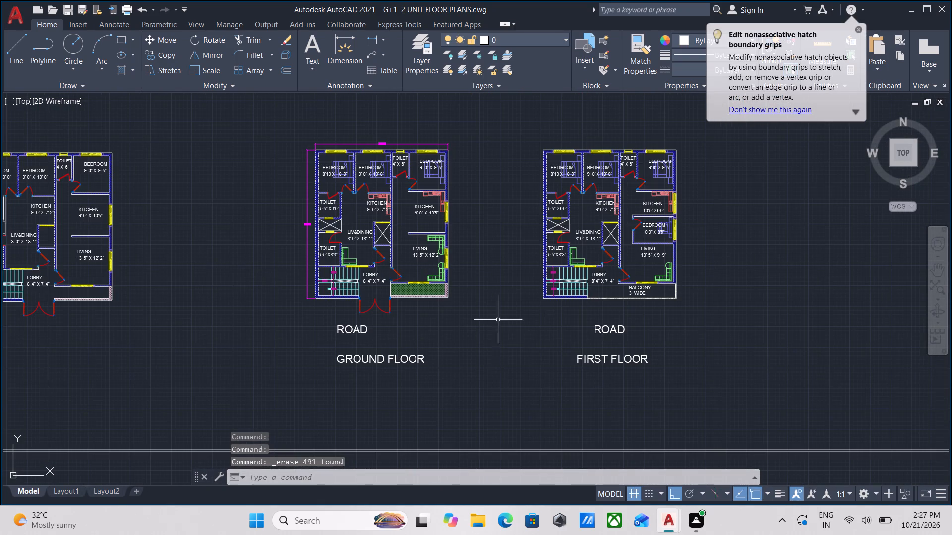
scroll(713, 315, "up", 1)
left_click(713, 308)
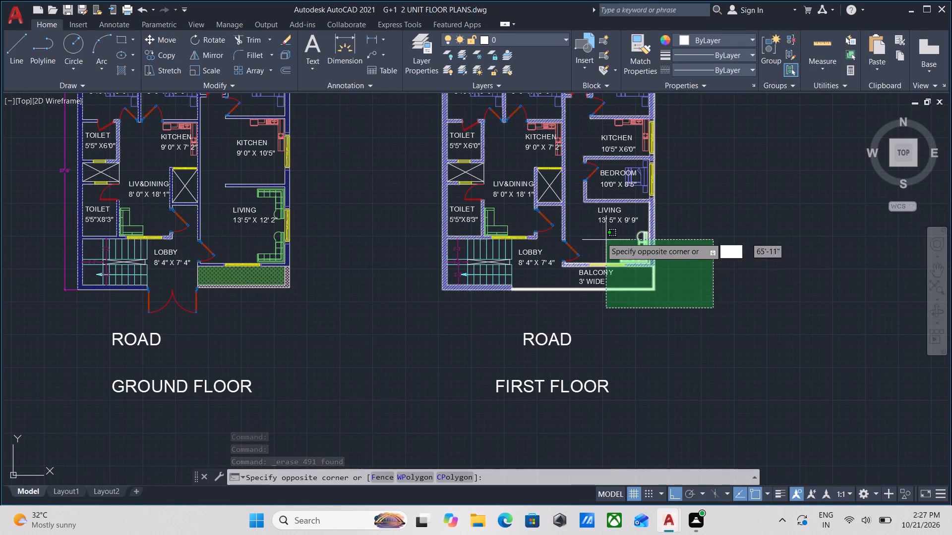
middle_click_drag(554, 231, 583, 314)
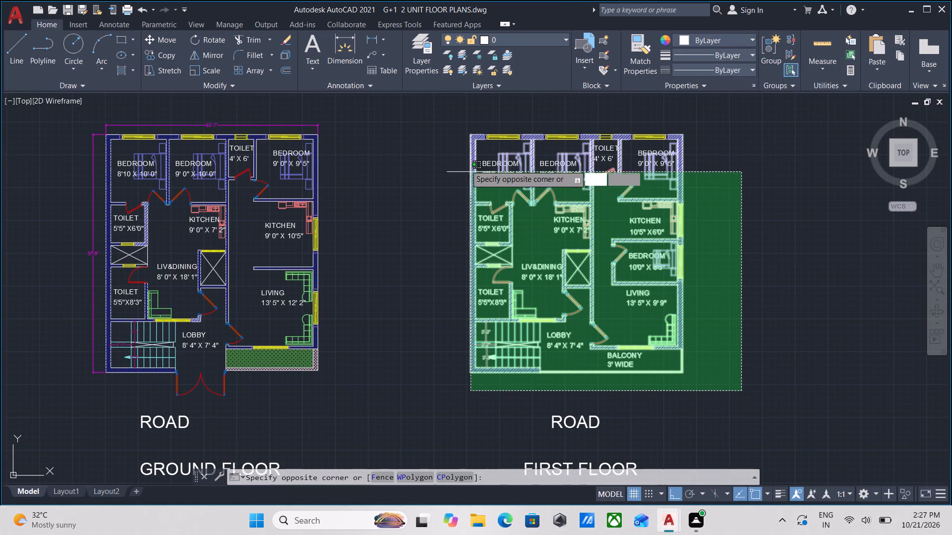
left_click(452, 109)
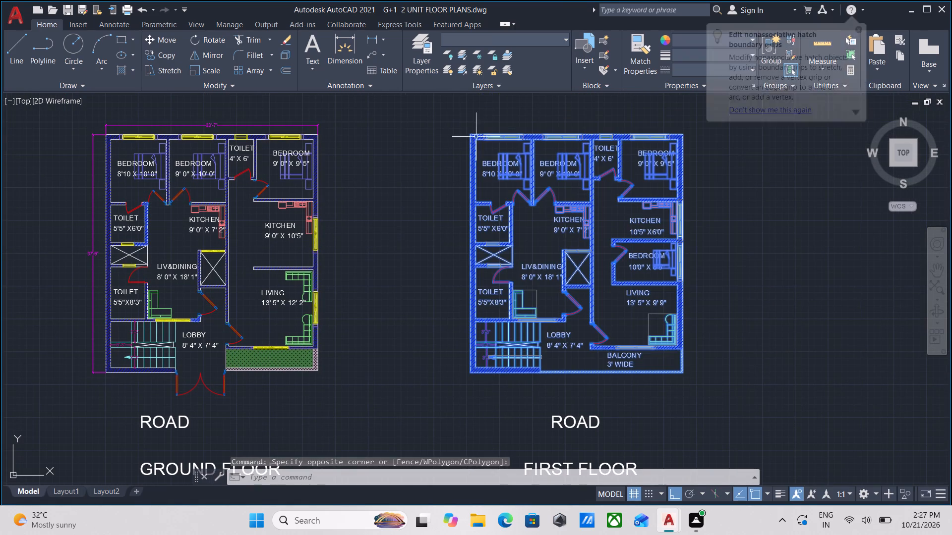
key("g")
key("Return")
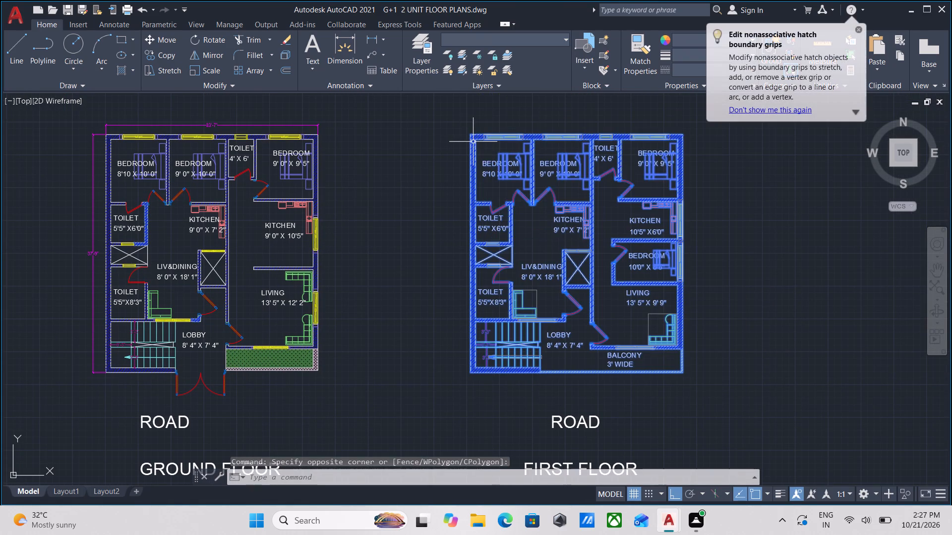
Copy the grouped first-floor plan from its balcony's lower-right corner straight across onto the rightmost vertical projection line above the elevation.
scroll(595, 374, "up", 3)
left_click(610, 385)
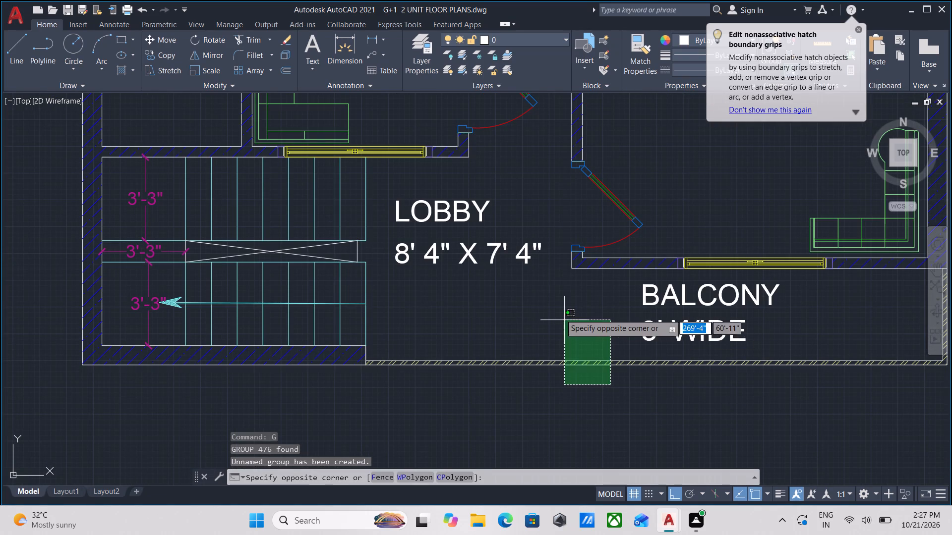
left_click(560, 314)
scroll(565, 331, "down", 2)
middle_click_drag(565, 331, 616, 338)
scroll(616, 338, "down", 1)
middle_click_drag(616, 338, 626, 354)
key("c")
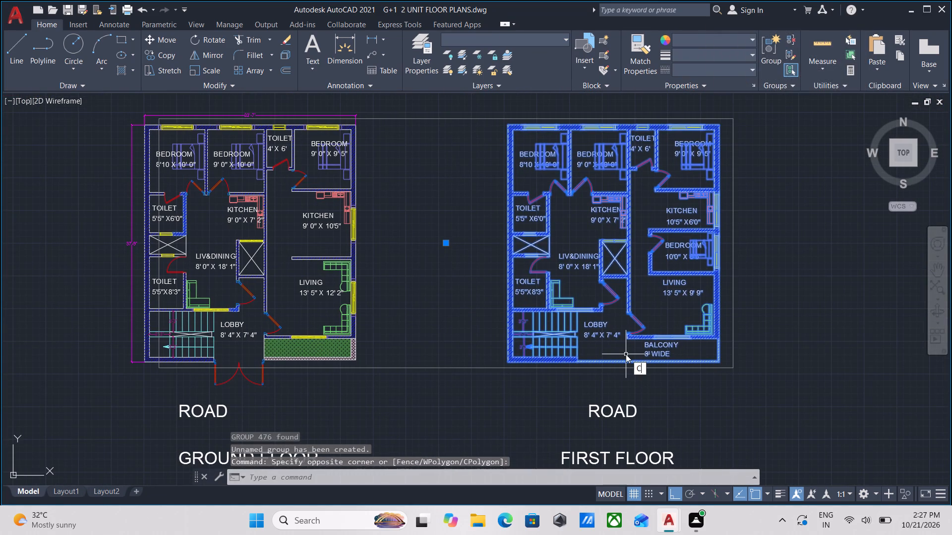
key("o")
key("Return")
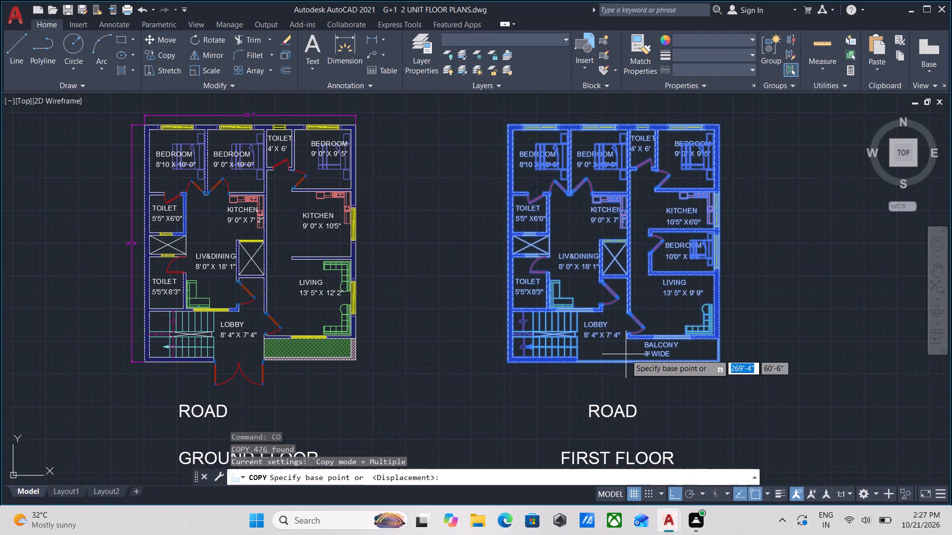
scroll(709, 368, "up", 6)
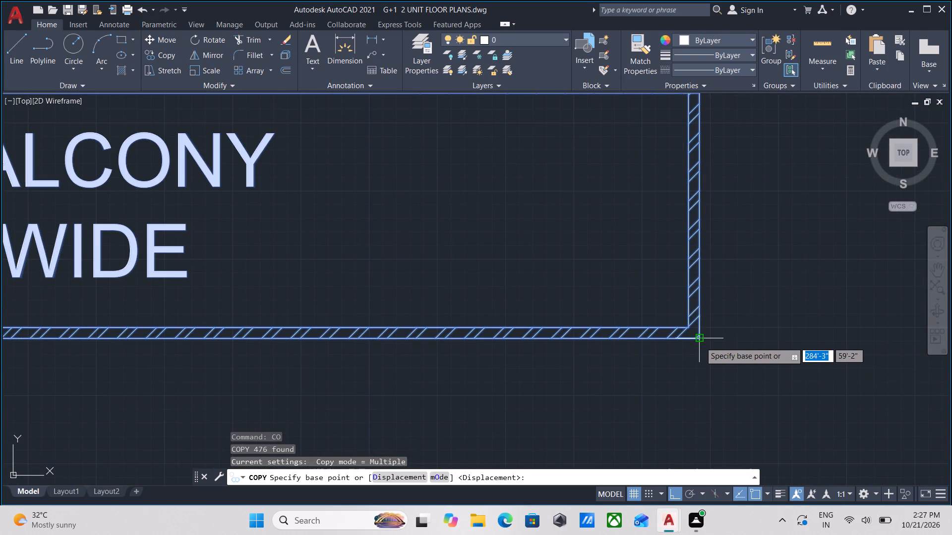
left_click(700, 342)
scroll(843, 352, "down", 2)
middle_click_drag(843, 352, 573, 343)
scroll(657, 355, "down", 3)
middle_click_drag(660, 358, 642, 358)
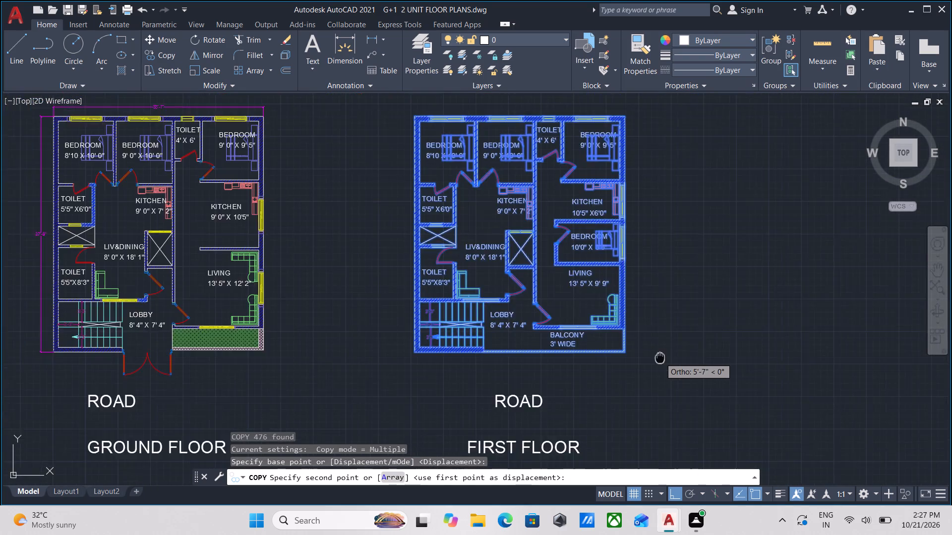
middle_click_drag(642, 358, 380, 330)
middle_click_drag(696, 374, 499, 372)
scroll(714, 405, "down", 3)
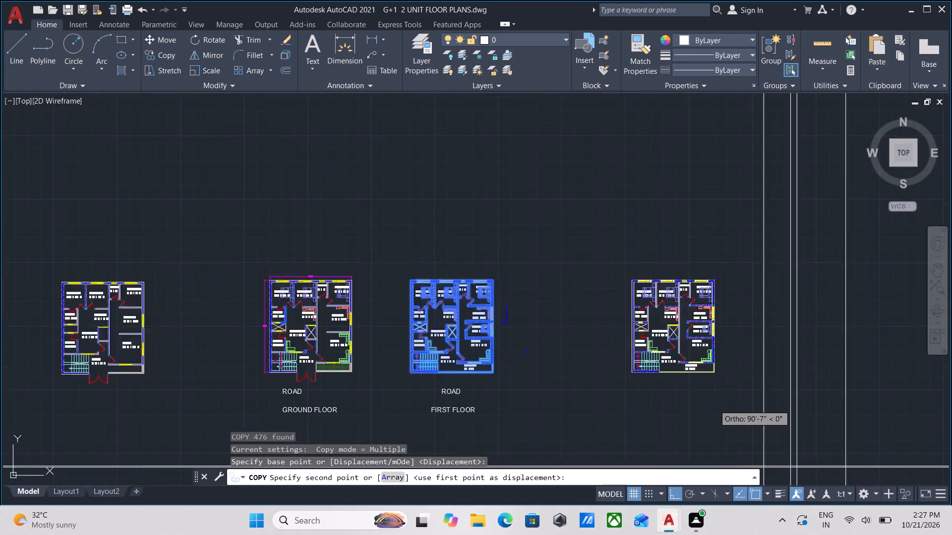
middle_click_drag(715, 405, 563, 401)
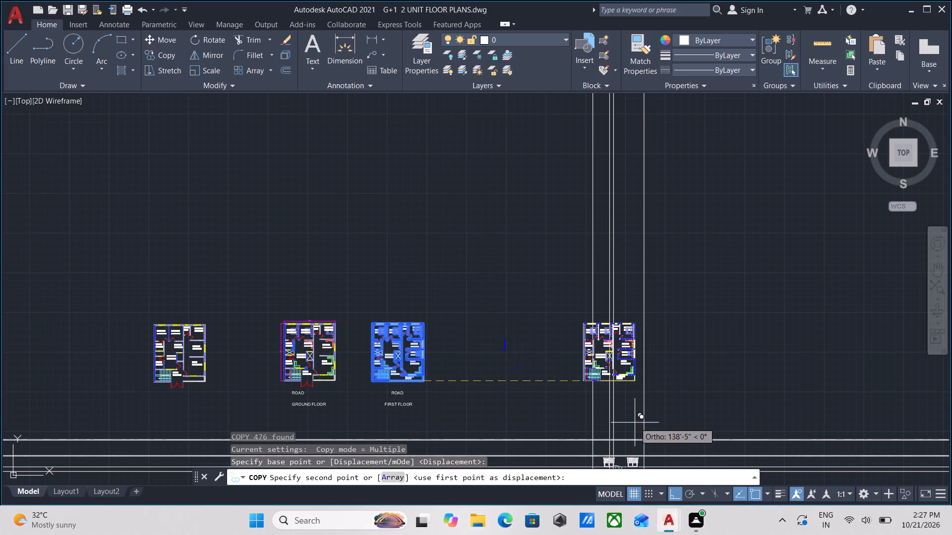
scroll(635, 422, "up", 2)
scroll(657, 316, "up", 4)
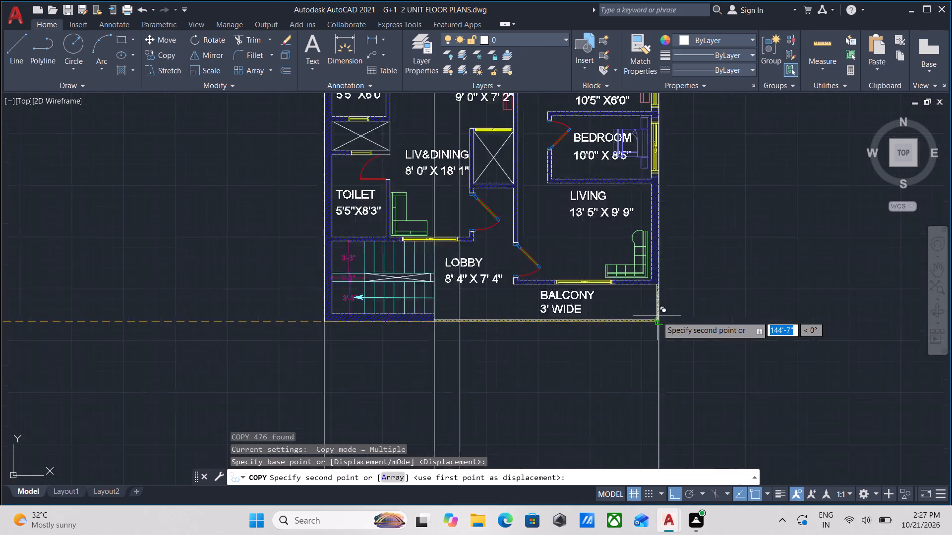
left_click(659, 328)
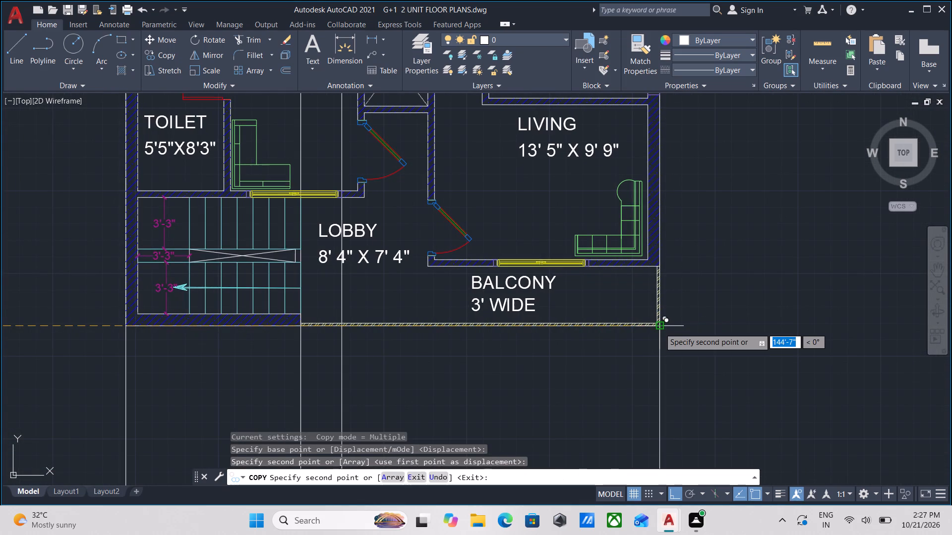
scroll(659, 328, "down", 2)
key("Escape")
Erase the right-hand one of the two closely spaced inner vertical projection lines below the copied first-floor plan.
scroll(630, 364, "down", 1)
middle_click_drag(618, 362, 631, 323)
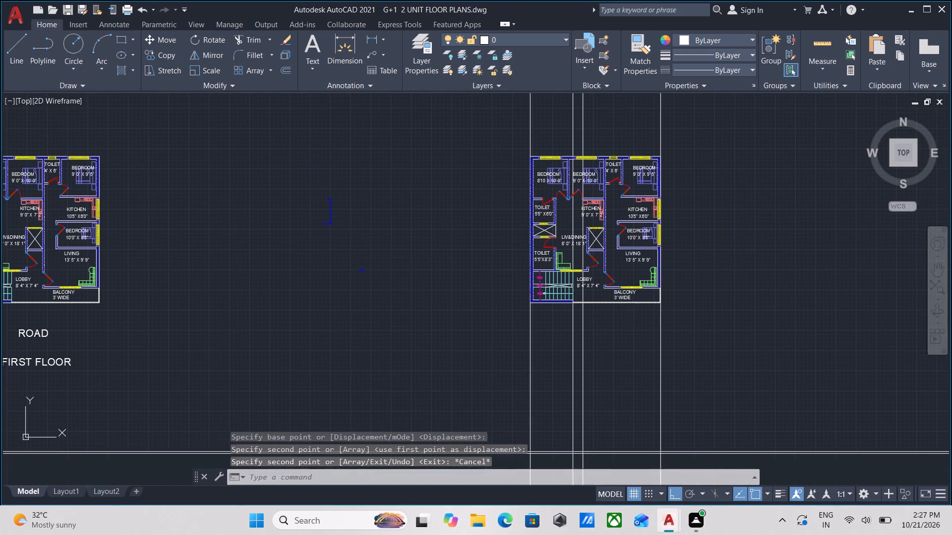
middle_click_drag(612, 370, 636, 292)
scroll(606, 362, "up", 1)
middle_click_drag(610, 357, 610, 362)
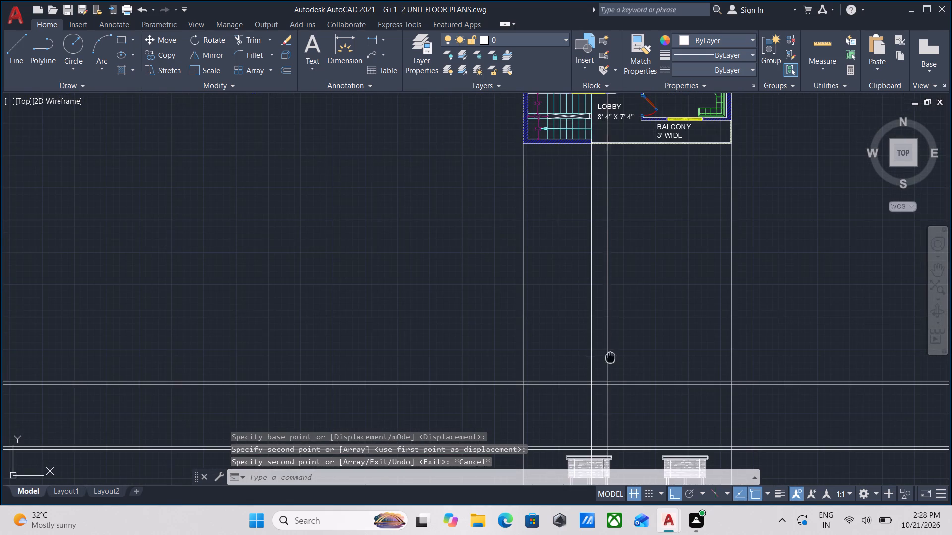
middle_click_drag(610, 362, 617, 447)
scroll(632, 437, "down", 1)
middle_click_drag(632, 437, 635, 333)
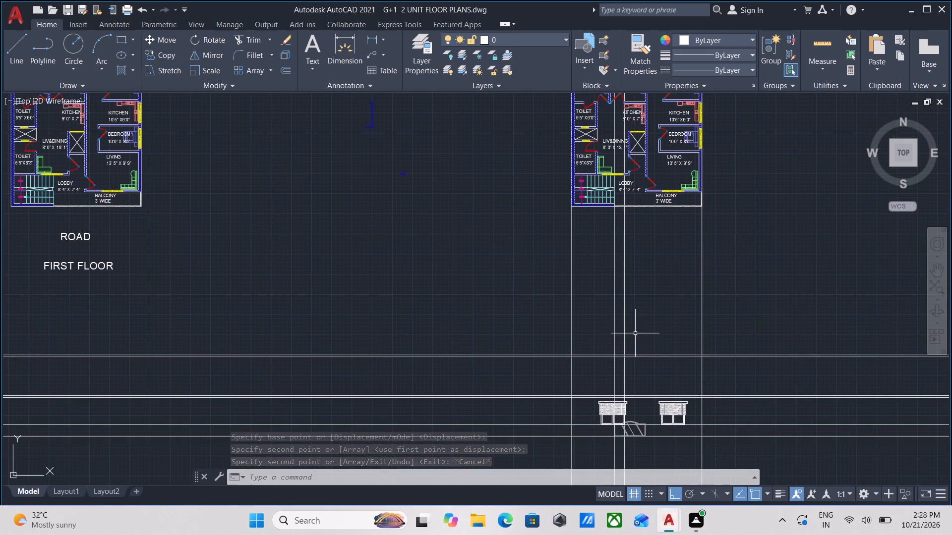
scroll(631, 321, "up", 2)
left_click(631, 321)
left_click(607, 289)
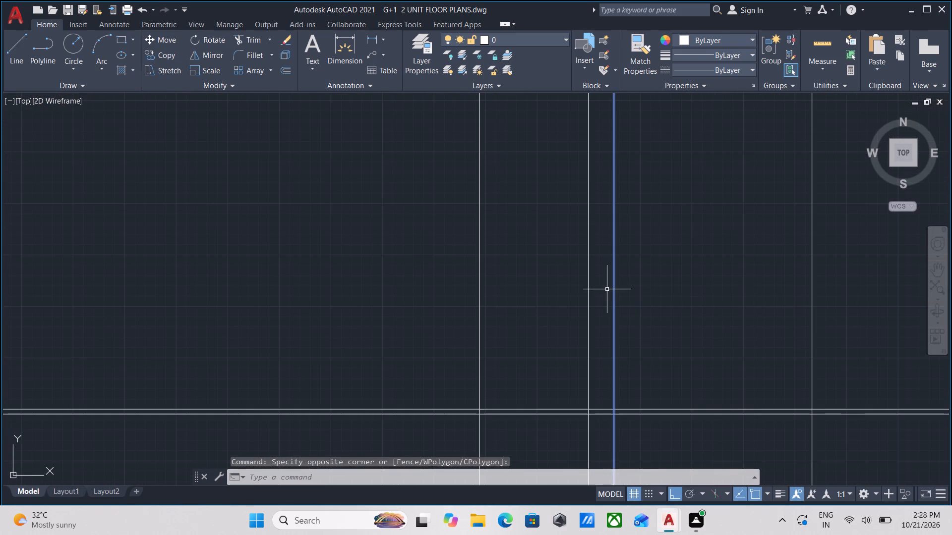
right_click(607, 289)
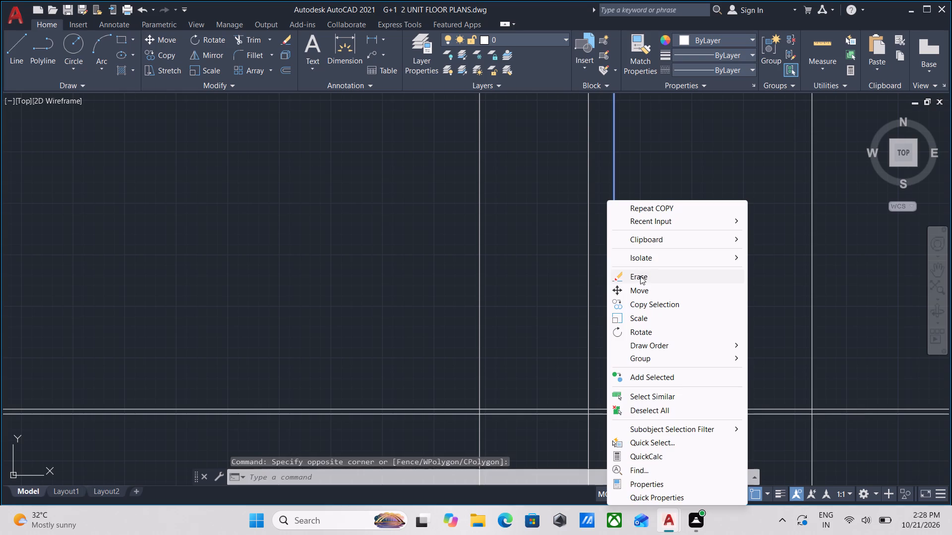
left_click(640, 276)
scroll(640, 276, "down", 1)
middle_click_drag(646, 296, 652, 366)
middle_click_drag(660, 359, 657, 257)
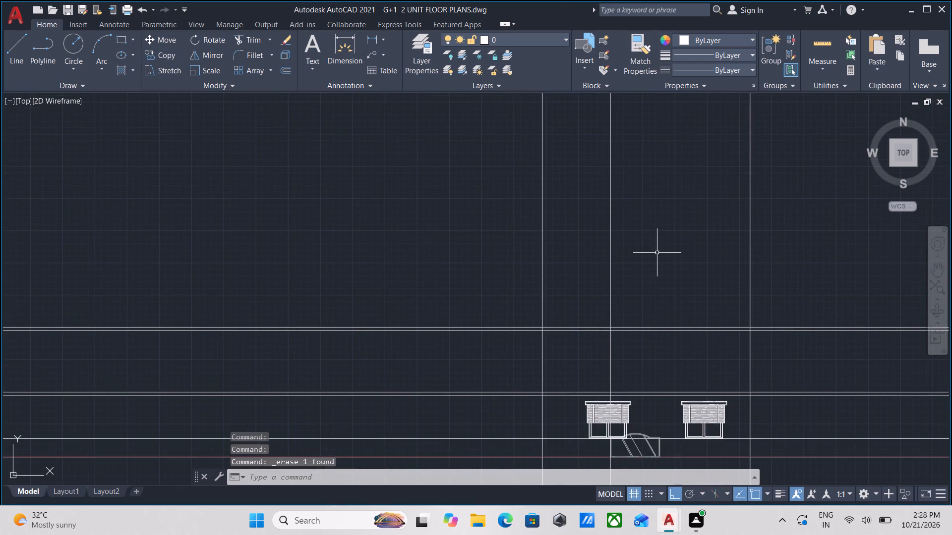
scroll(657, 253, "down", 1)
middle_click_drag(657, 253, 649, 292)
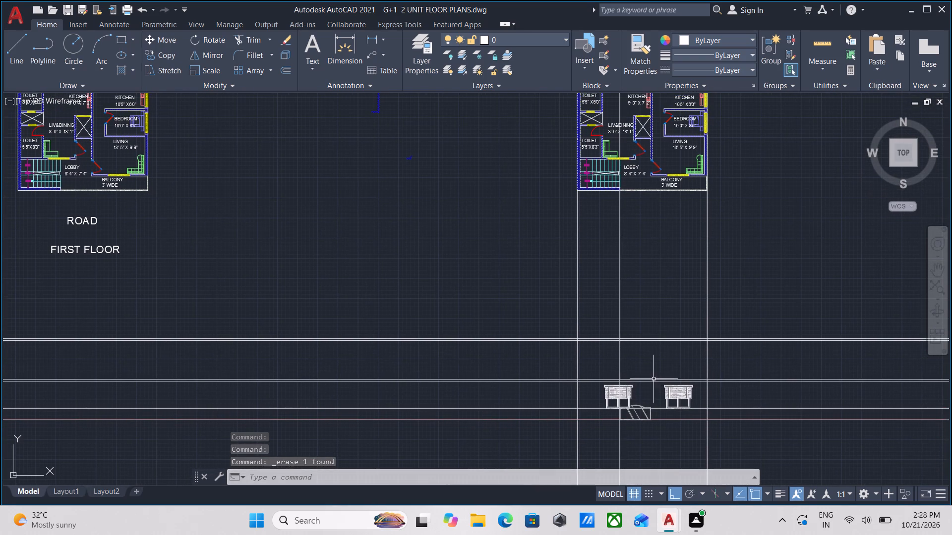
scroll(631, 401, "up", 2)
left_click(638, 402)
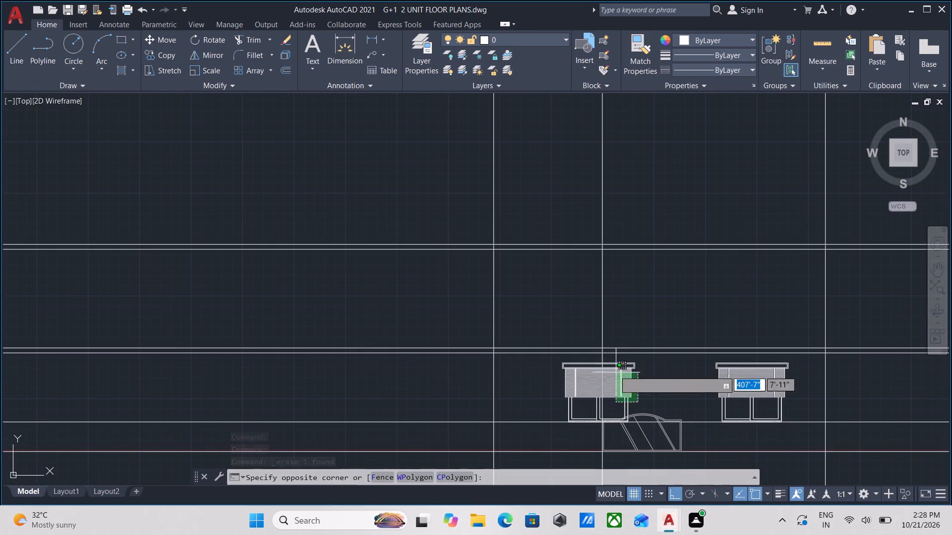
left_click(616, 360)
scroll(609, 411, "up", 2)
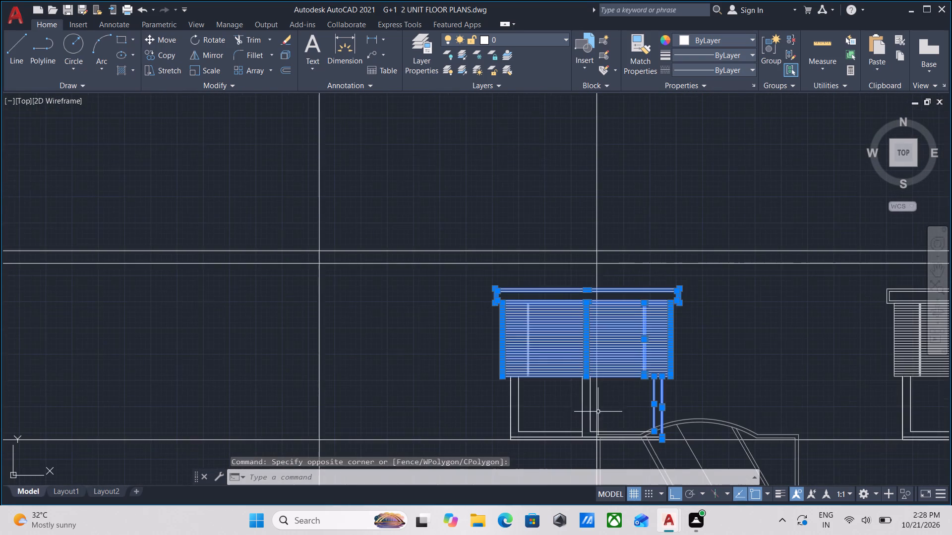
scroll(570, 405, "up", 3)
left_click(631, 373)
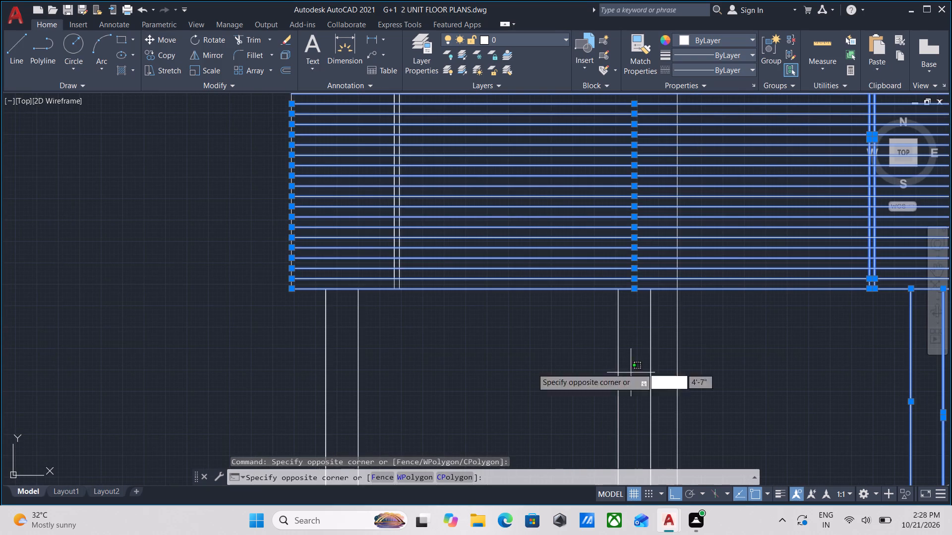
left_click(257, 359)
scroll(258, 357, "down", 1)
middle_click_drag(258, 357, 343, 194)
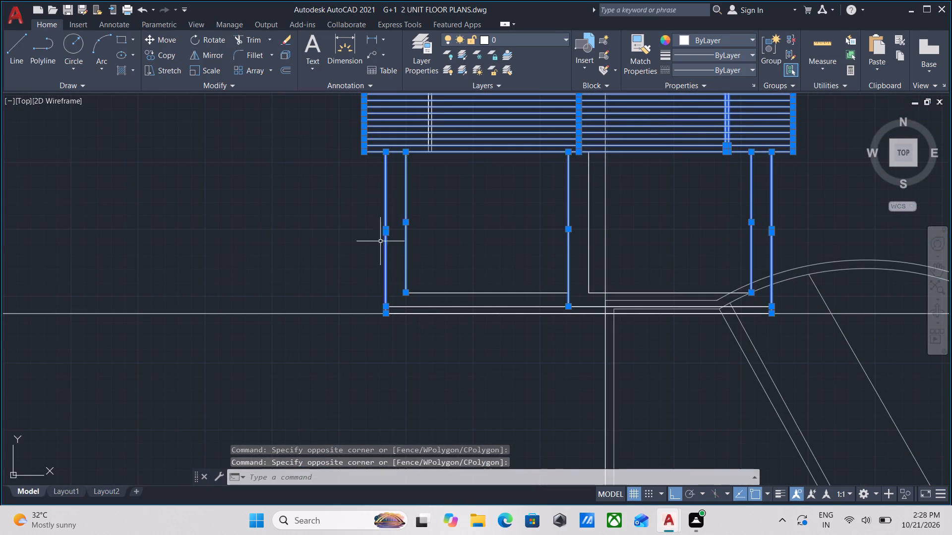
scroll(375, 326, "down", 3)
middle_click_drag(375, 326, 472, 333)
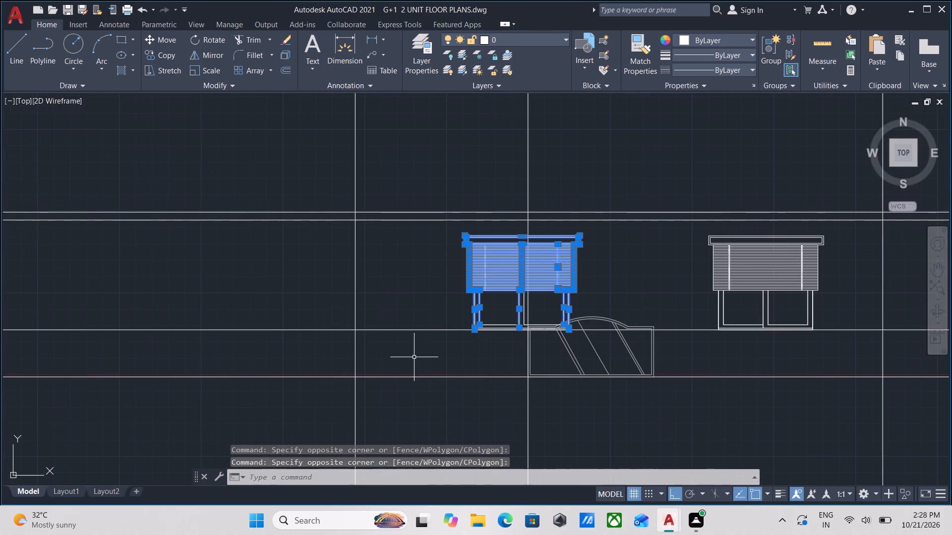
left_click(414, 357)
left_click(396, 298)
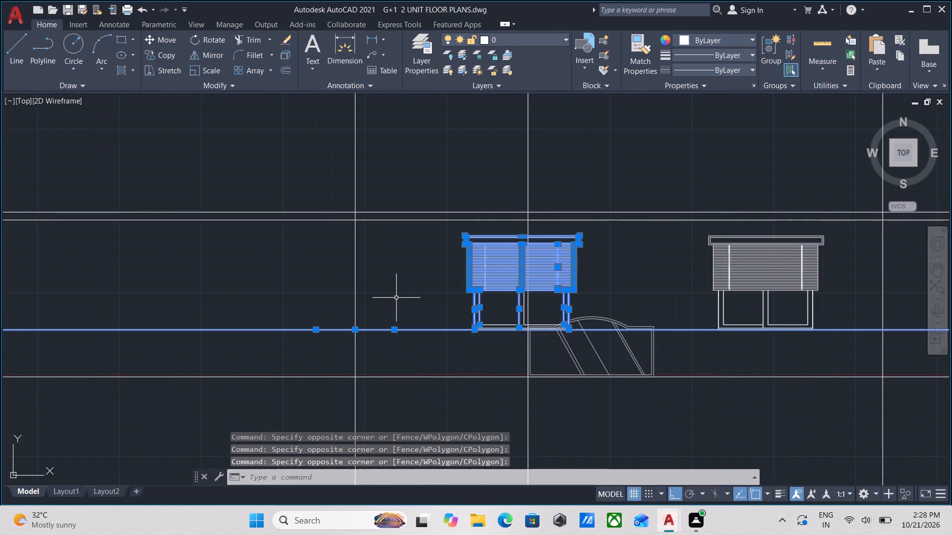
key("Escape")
Erase the horizontal level line running along the bottom of the two ground-floor blind windows.
left_click(438, 358)
left_click(414, 309)
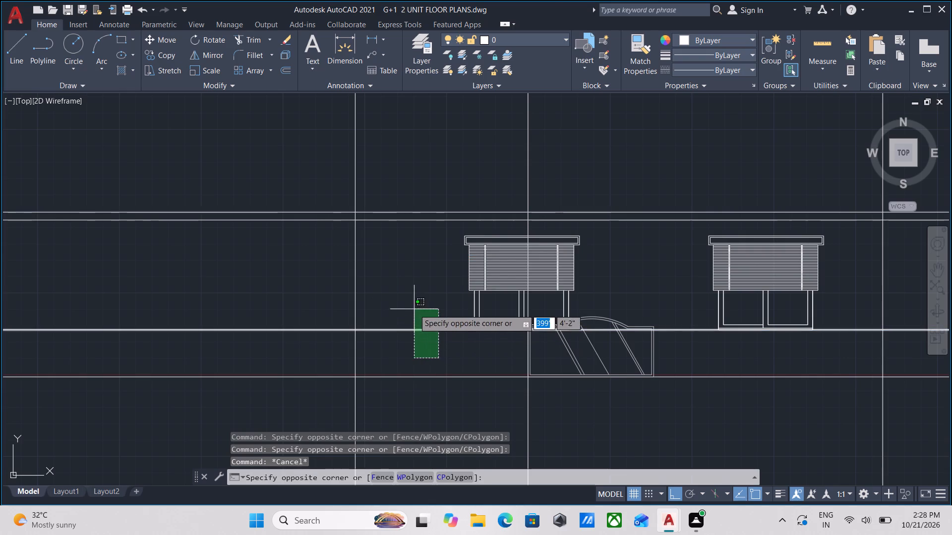
right_click(414, 309)
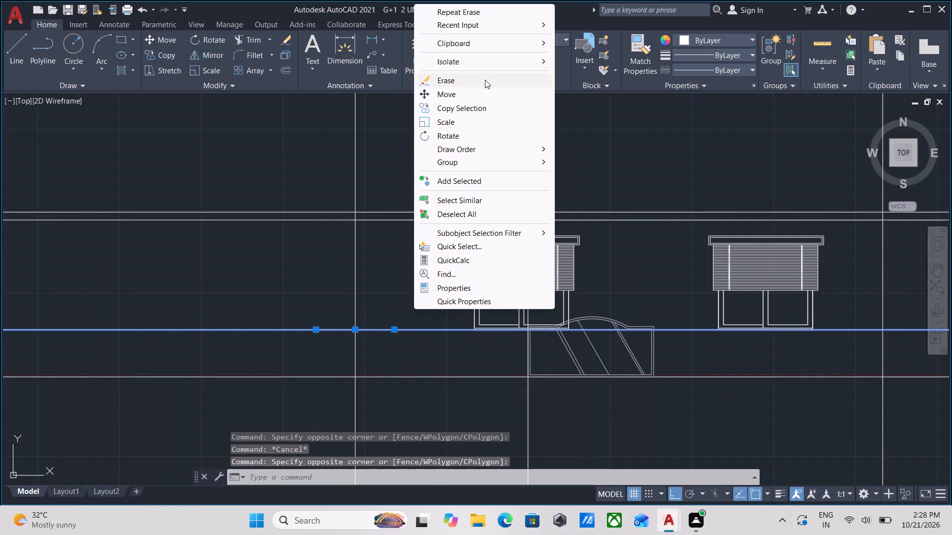
left_click(485, 78)
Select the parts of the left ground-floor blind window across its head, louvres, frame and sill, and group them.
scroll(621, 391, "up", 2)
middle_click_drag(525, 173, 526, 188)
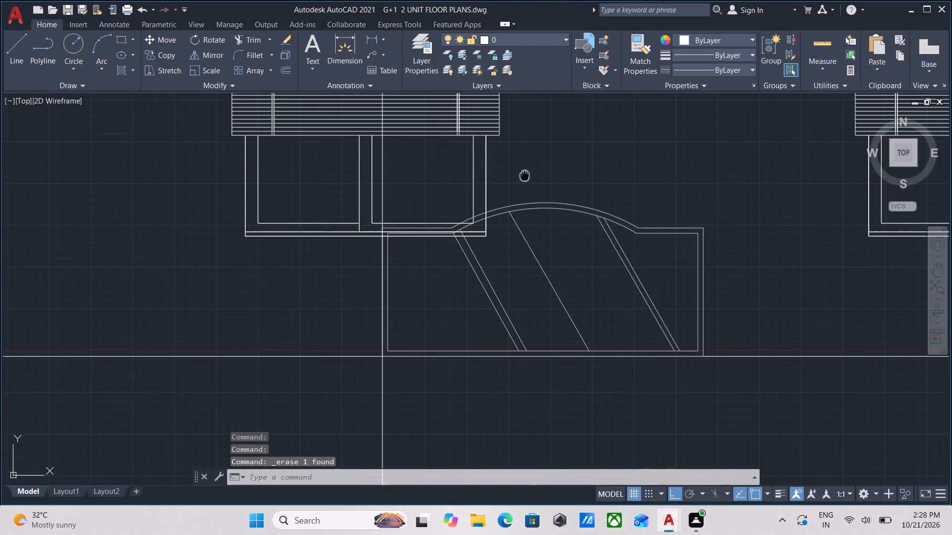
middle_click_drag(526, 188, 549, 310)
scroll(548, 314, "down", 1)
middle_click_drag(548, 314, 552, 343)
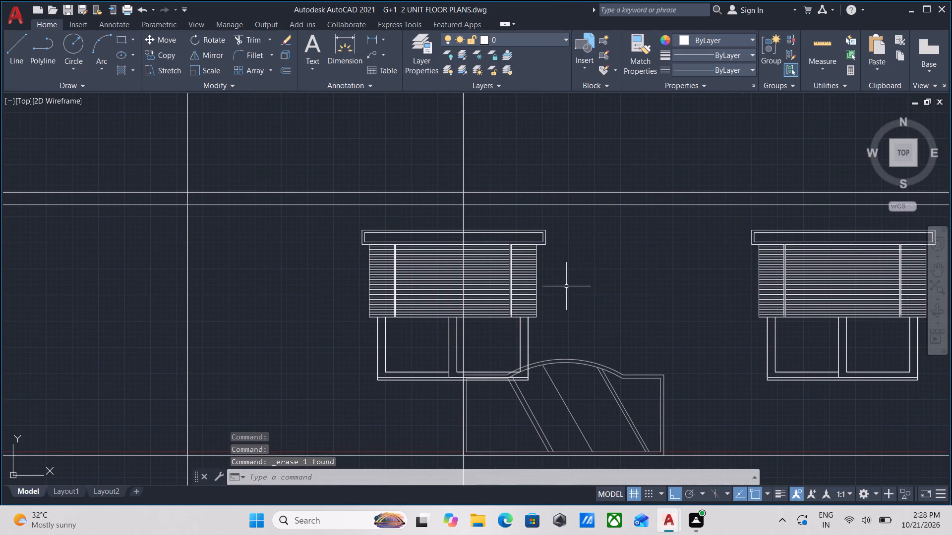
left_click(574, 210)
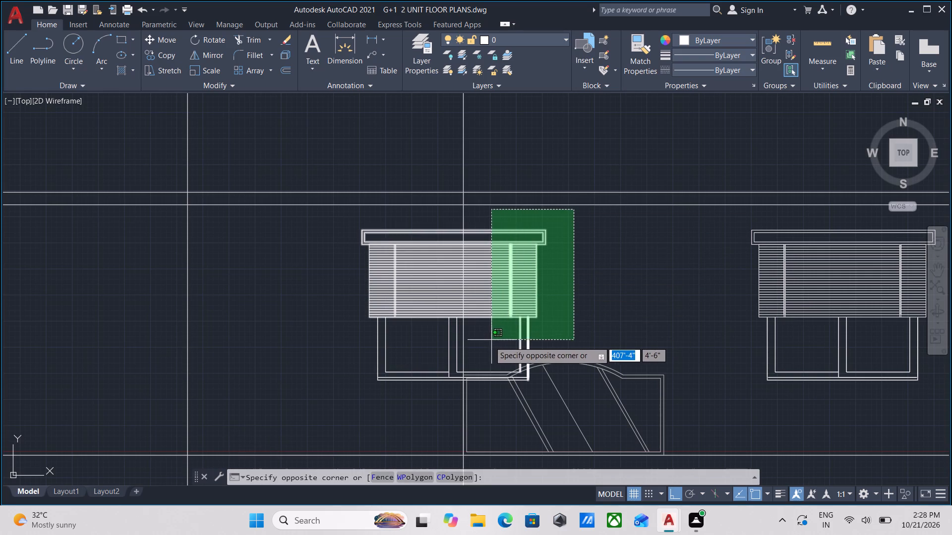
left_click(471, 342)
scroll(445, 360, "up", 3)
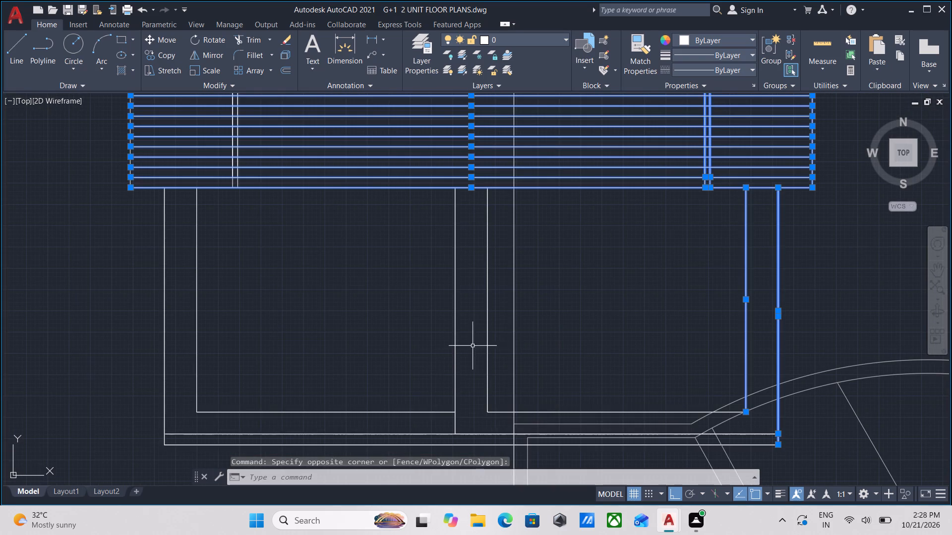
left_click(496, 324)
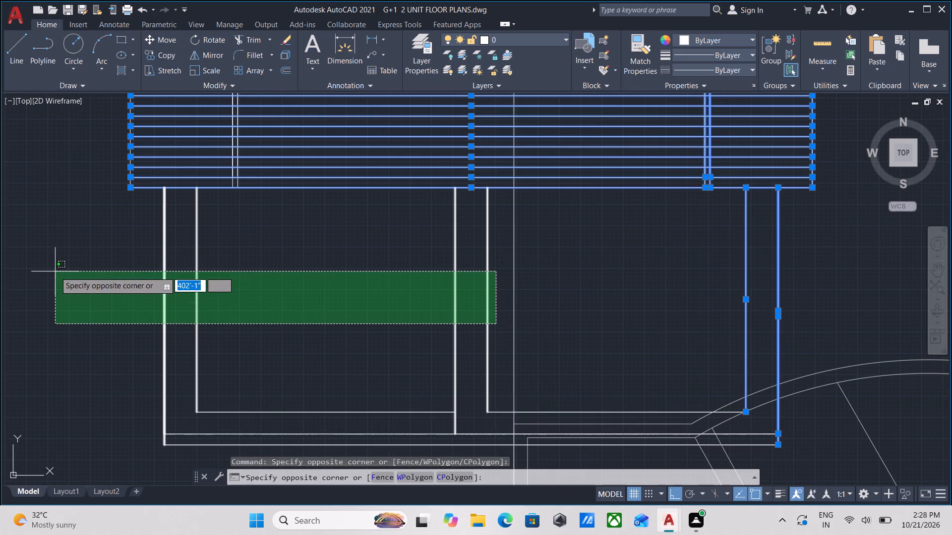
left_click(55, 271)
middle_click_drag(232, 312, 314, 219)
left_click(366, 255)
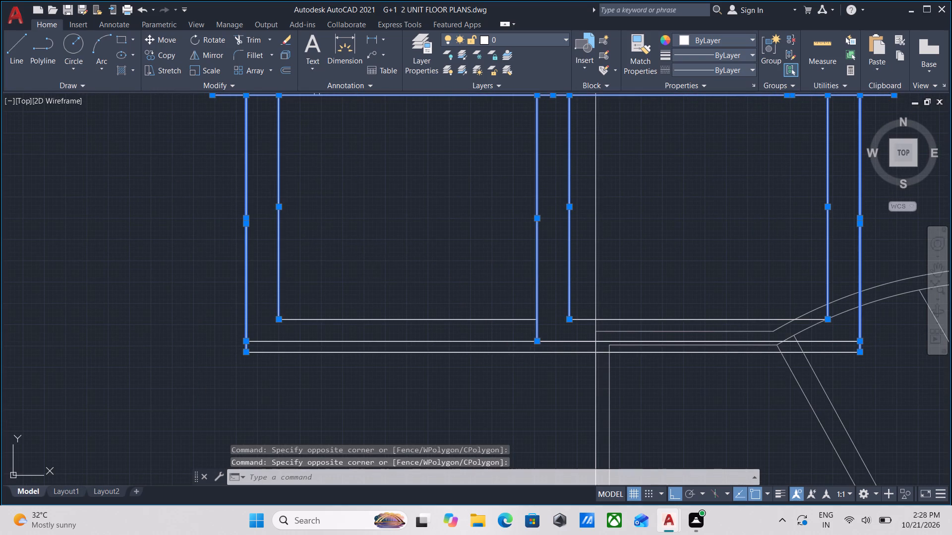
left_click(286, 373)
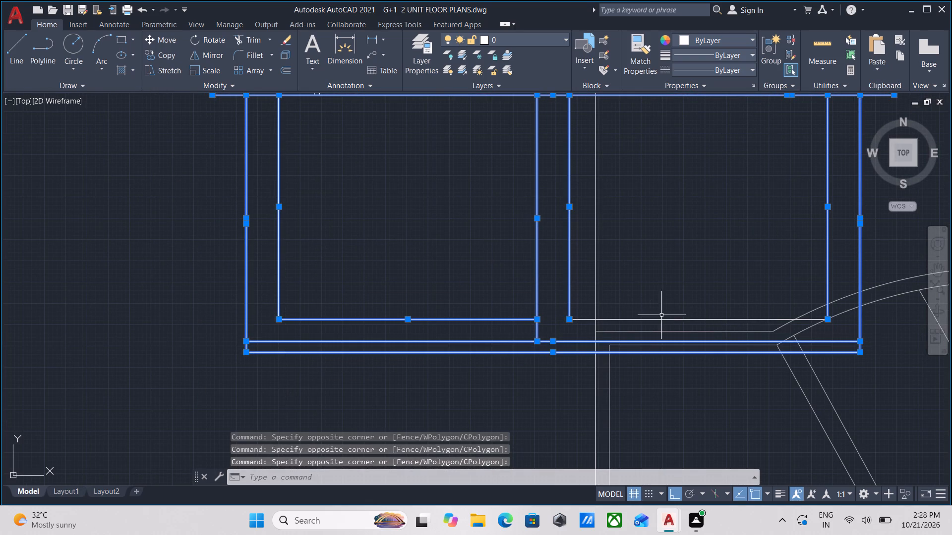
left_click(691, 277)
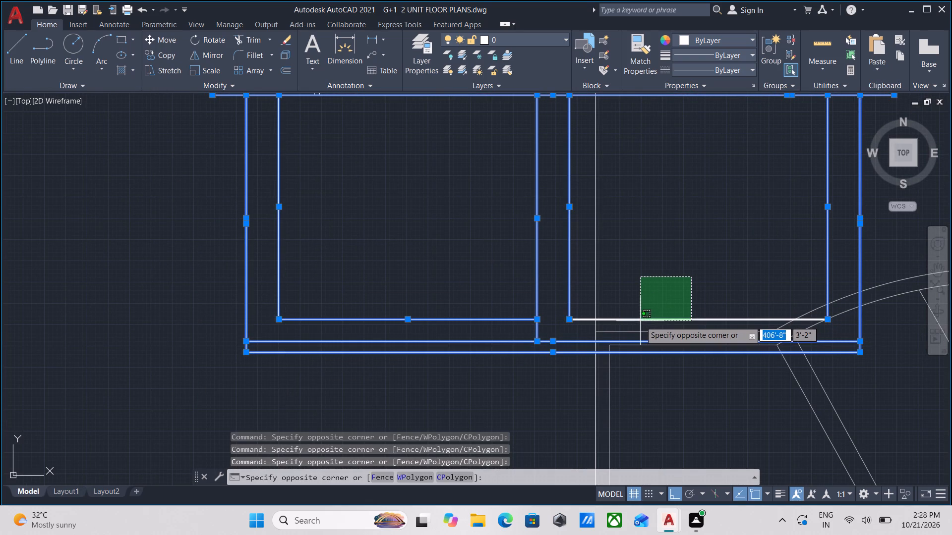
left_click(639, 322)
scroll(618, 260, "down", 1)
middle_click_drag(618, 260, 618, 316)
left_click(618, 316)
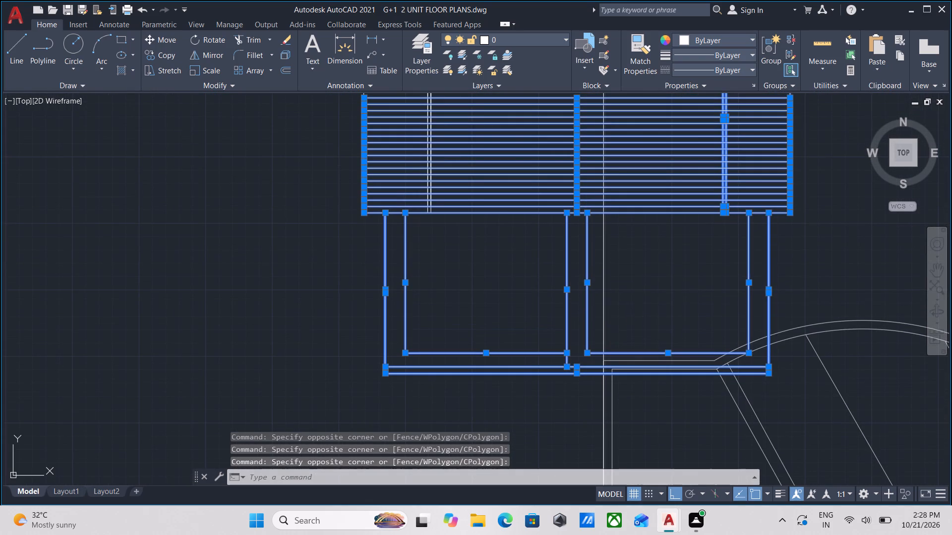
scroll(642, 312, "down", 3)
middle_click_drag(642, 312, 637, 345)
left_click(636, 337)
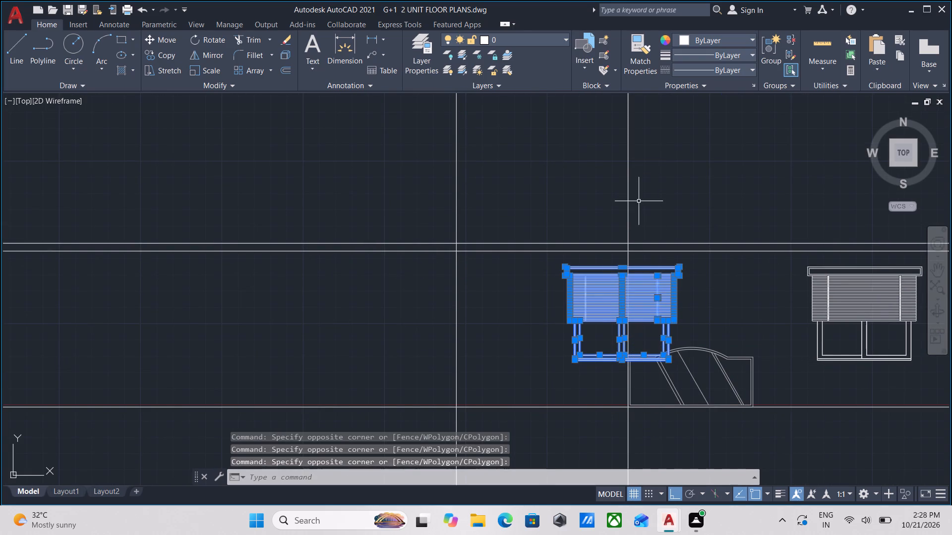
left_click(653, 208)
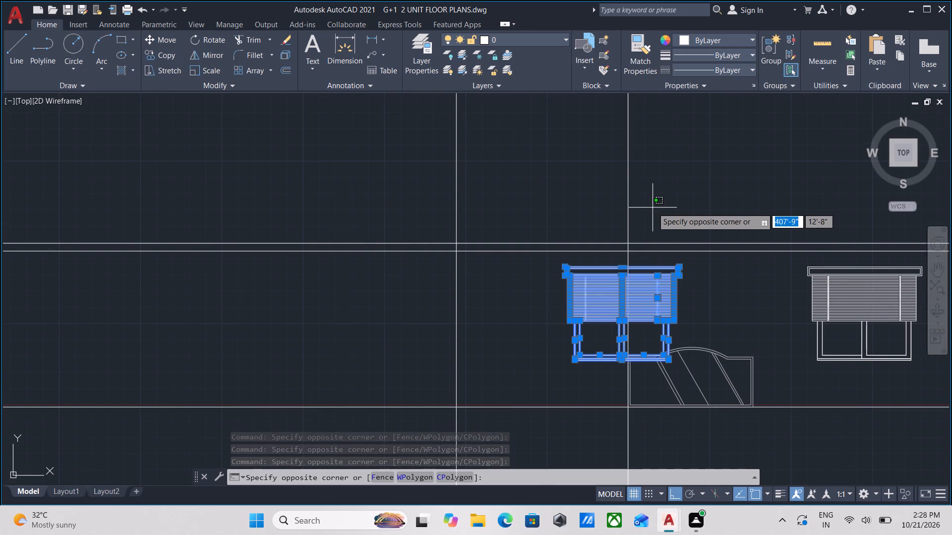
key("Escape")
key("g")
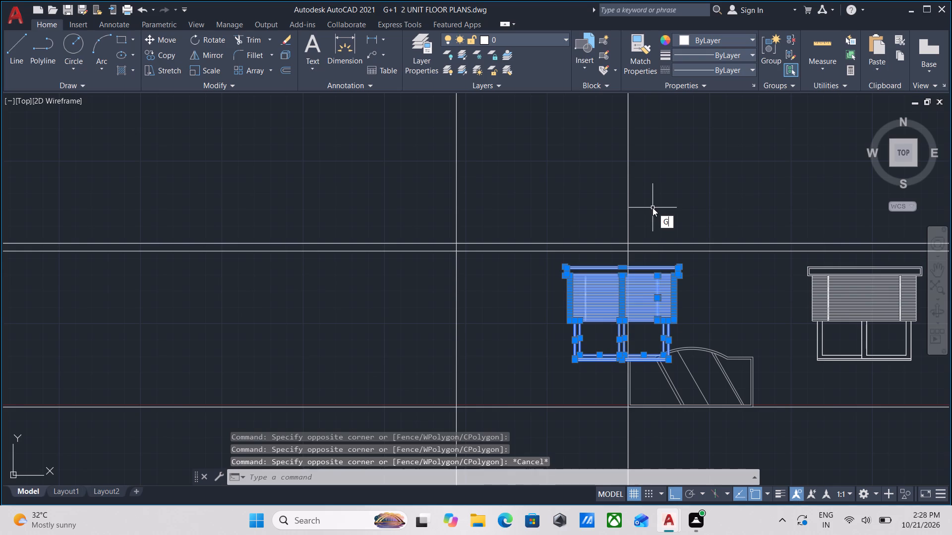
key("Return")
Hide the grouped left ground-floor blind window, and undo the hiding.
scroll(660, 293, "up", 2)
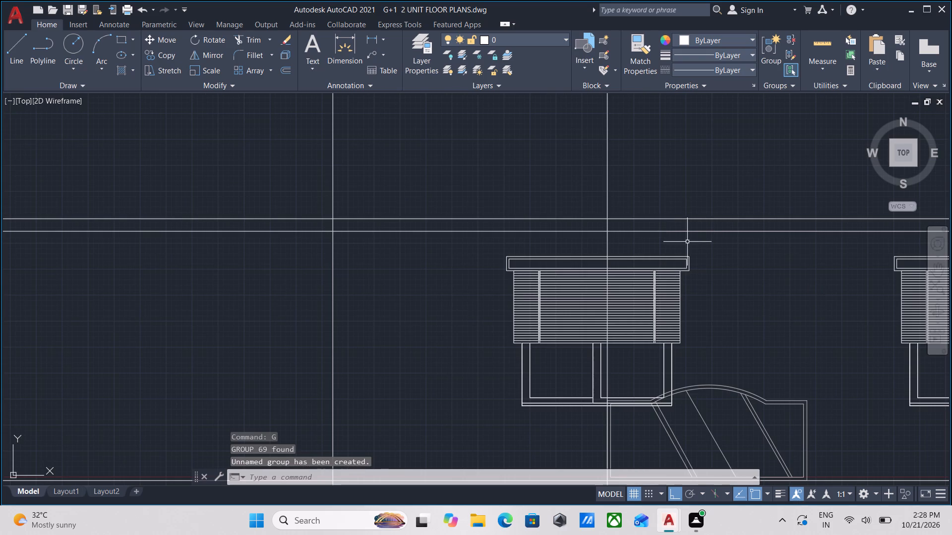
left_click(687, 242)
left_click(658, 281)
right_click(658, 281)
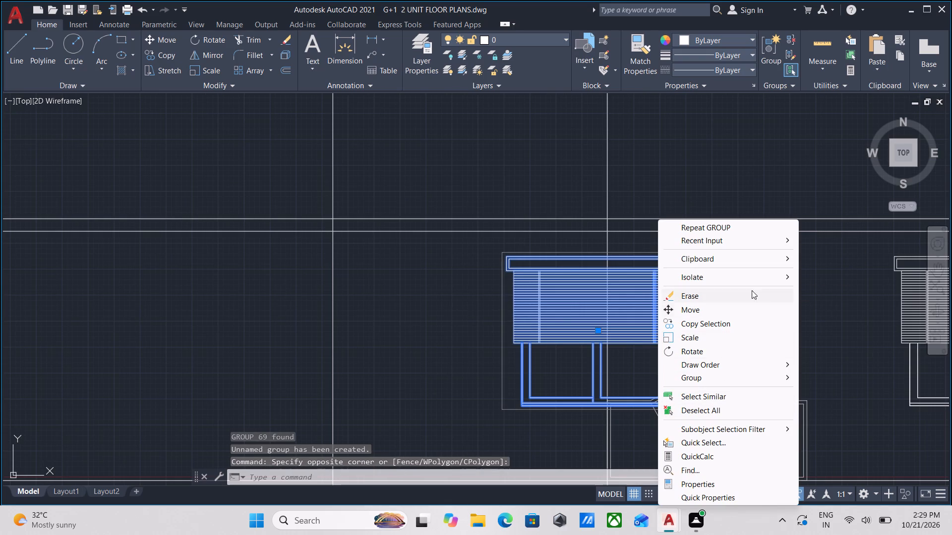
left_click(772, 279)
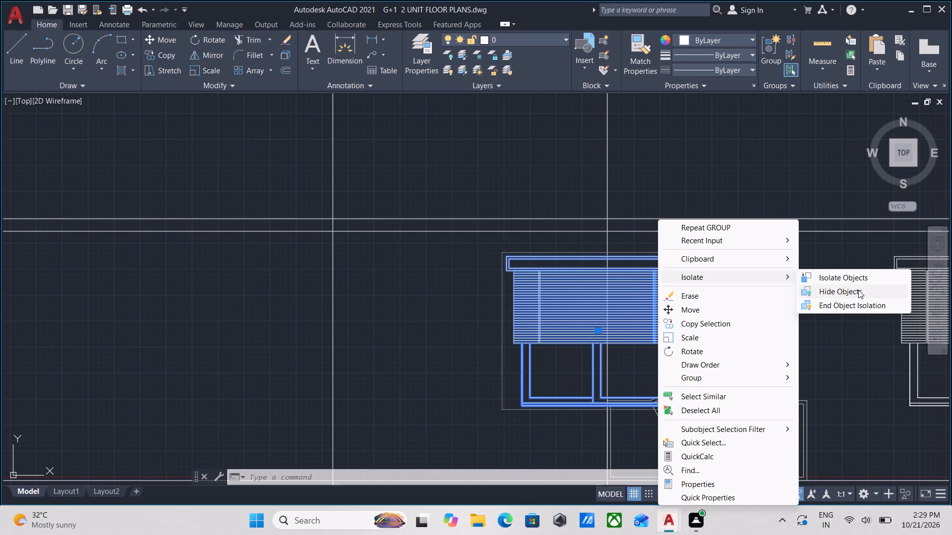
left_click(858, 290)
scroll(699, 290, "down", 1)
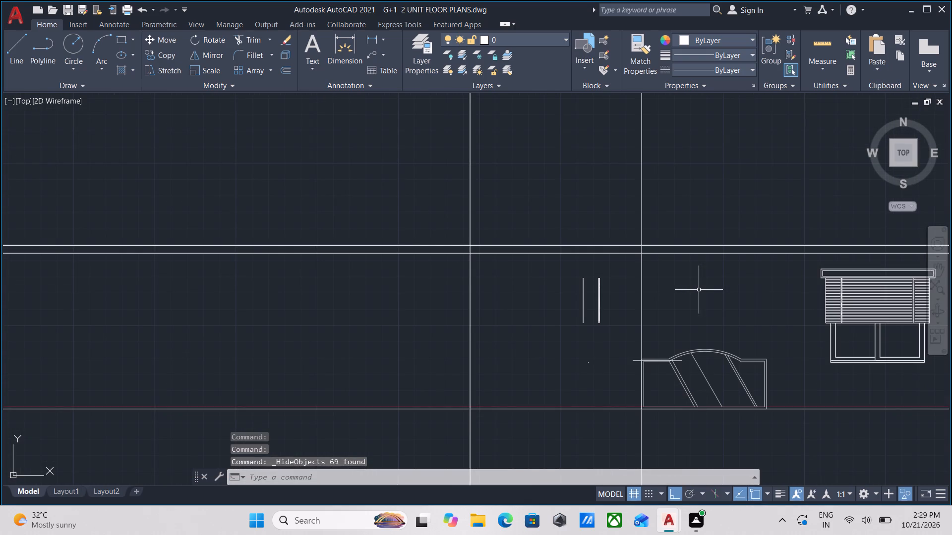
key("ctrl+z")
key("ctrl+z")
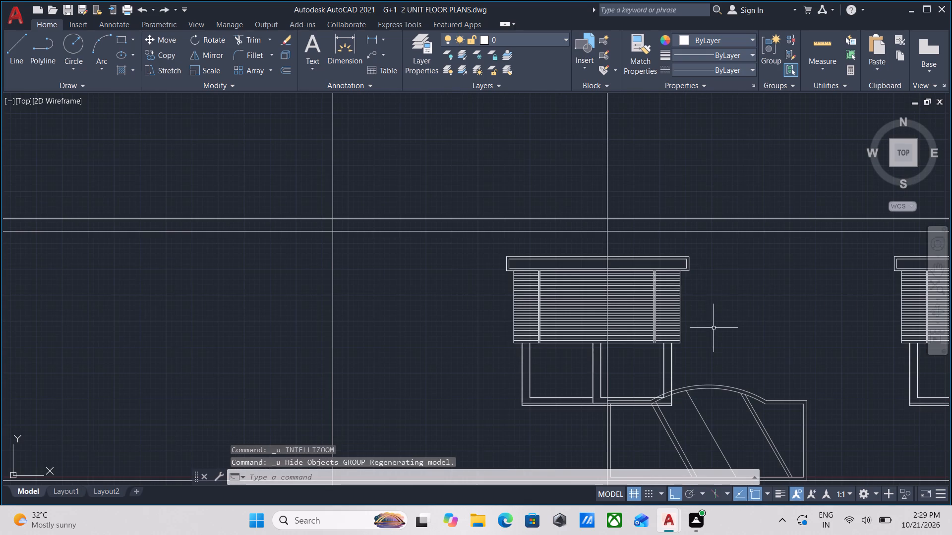
Group every object of the left ground-floor blind window, including its left louvre-edge lines and remaining sill lines.
middle_click_drag(714, 328, 716, 310)
left_click(455, 221)
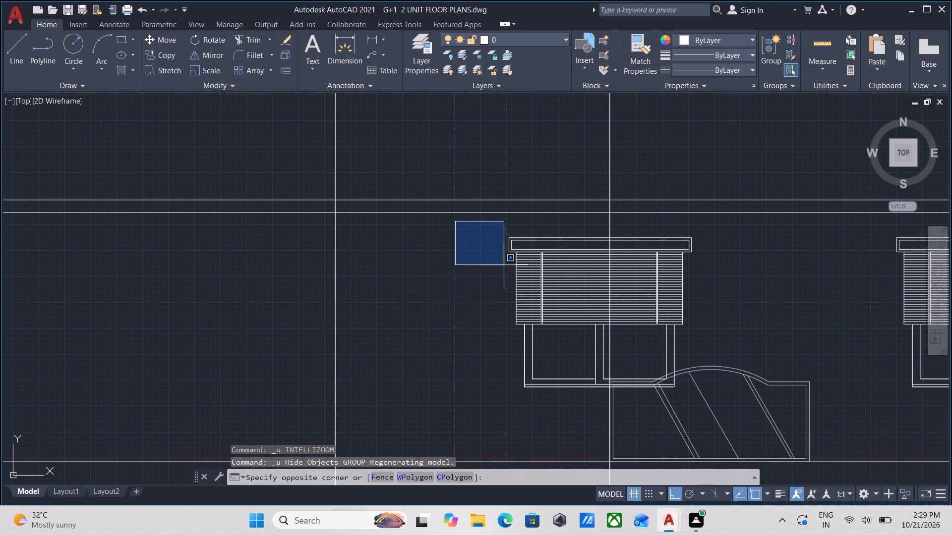
left_click(711, 401)
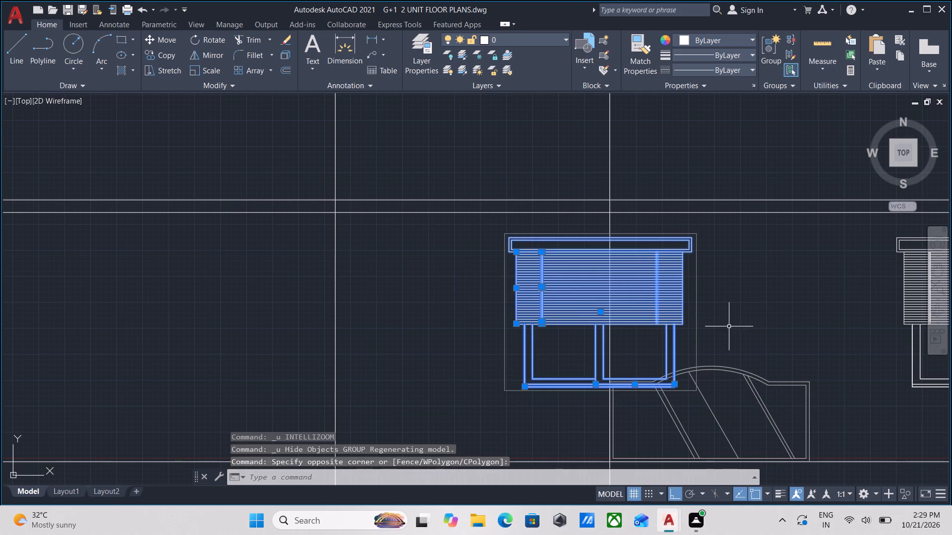
key("g")
key("Return")
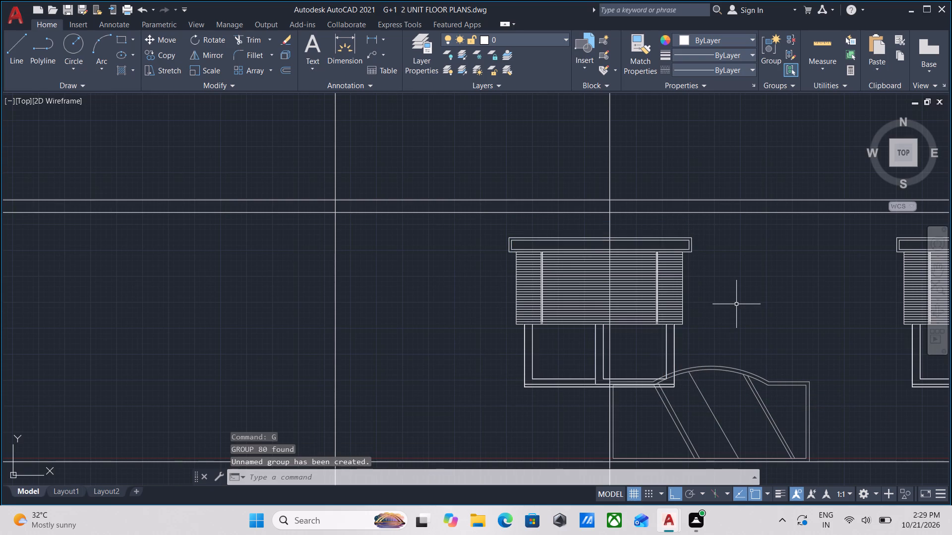
Hide the complete grouped left ground-floor blind window in the elevation.
left_click(720, 249)
left_click(665, 299)
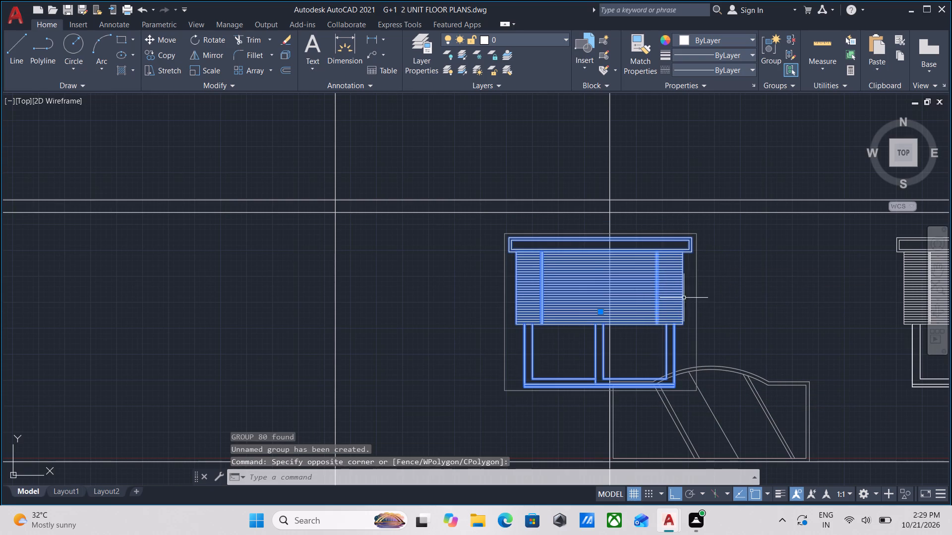
right_click(690, 298)
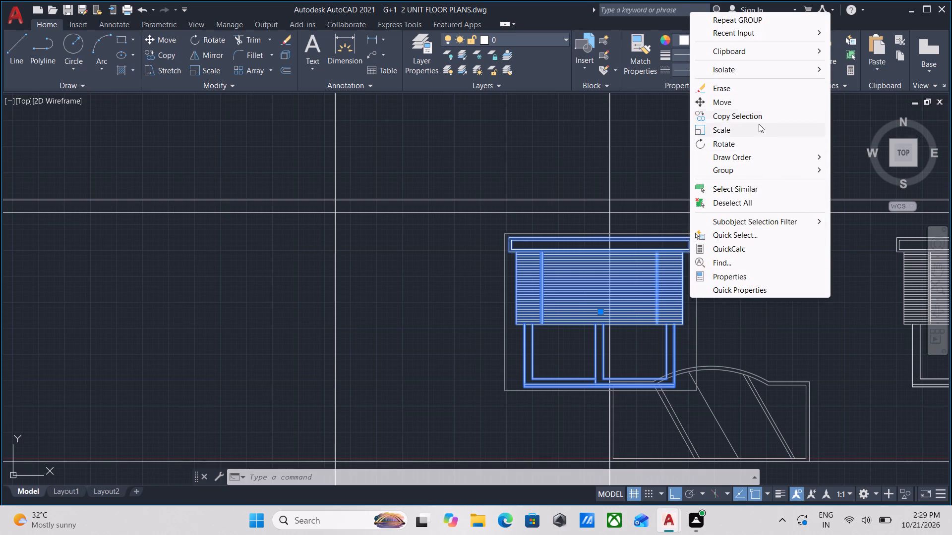
left_click(809, 68)
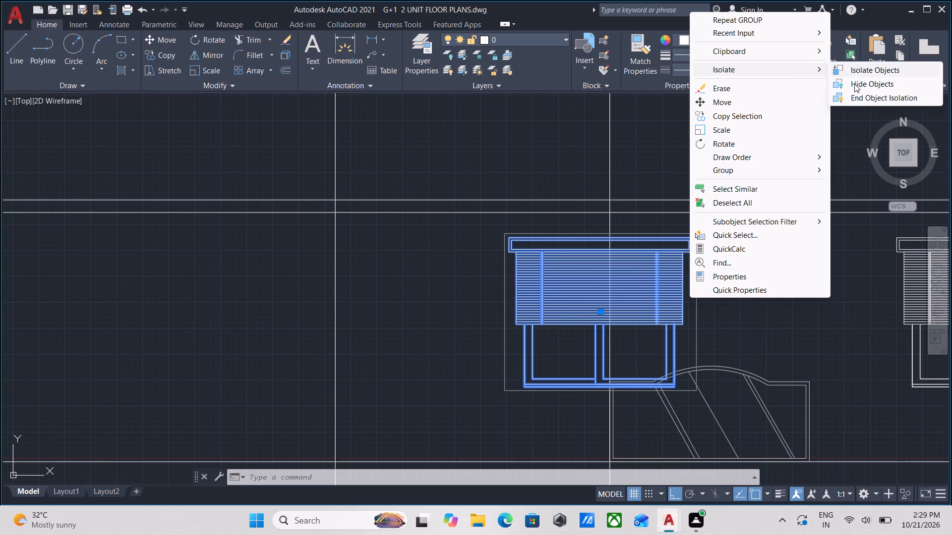
left_click(855, 84)
Draw a vertical construction line down from the wall face just left of the balcony window in the copied first-floor plan.
scroll(698, 273, "down", 2)
middle_click_drag(689, 283, 554, 295)
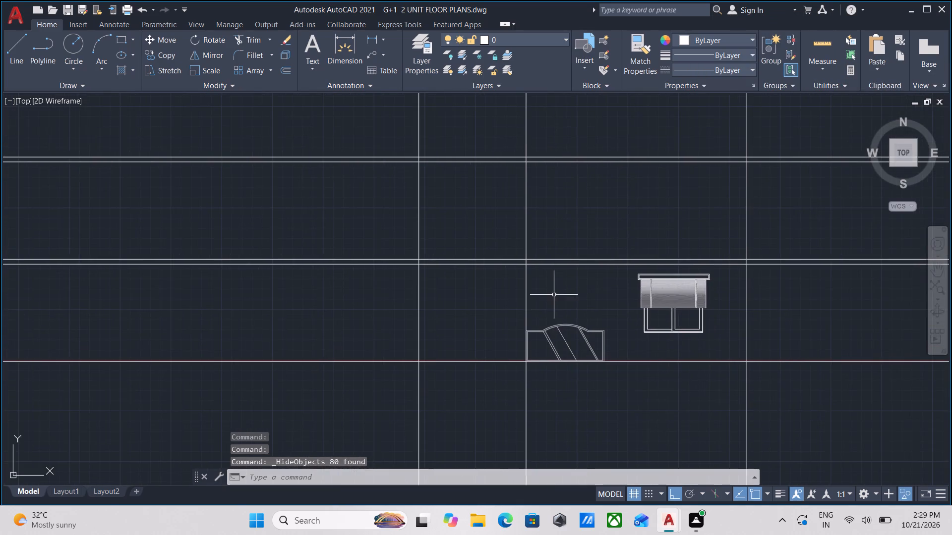
middle_click_drag(556, 297, 572, 350)
scroll(572, 350, "down", 1)
middle_click_drag(573, 351, 574, 381)
scroll(568, 354, "down", 1)
middle_click_drag(568, 354, 565, 392)
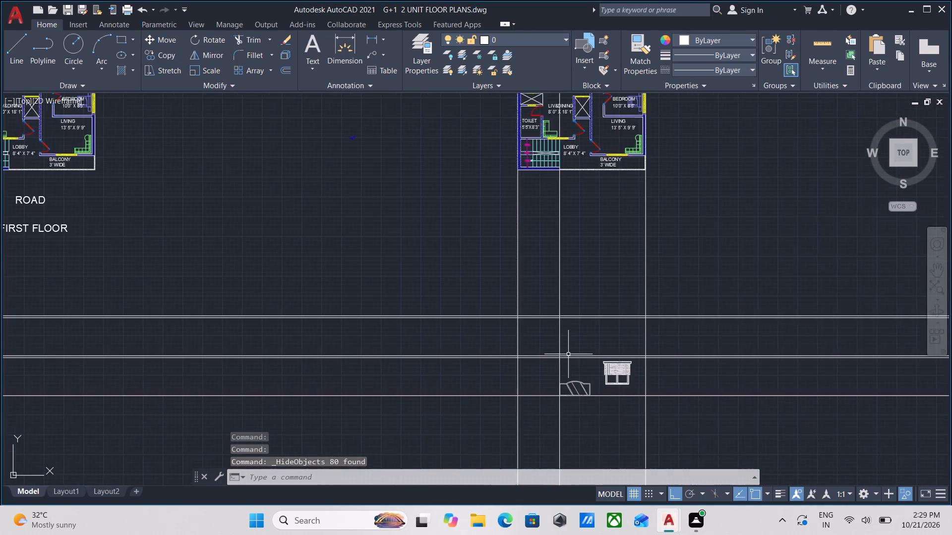
middle_click_drag(565, 392, 560, 428)
scroll(608, 307, "up", 1)
middle_click_drag(608, 307, 612, 302)
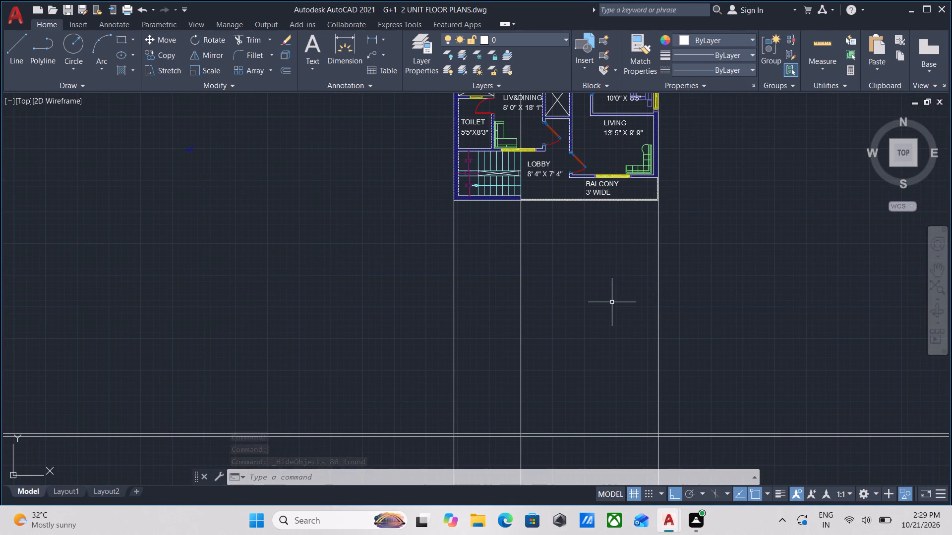
type("XL")
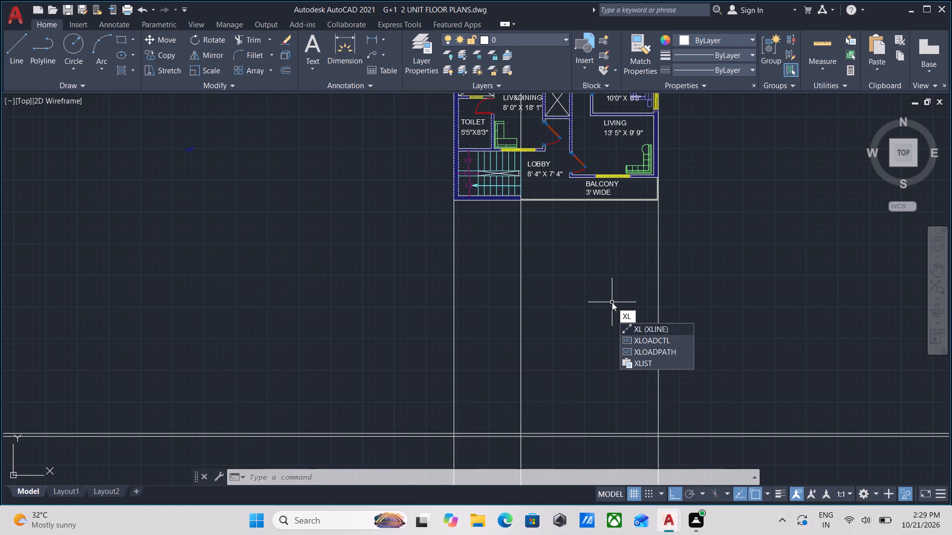
key("Return")
scroll(604, 159, "up", 2)
scroll(590, 212, "up", 2)
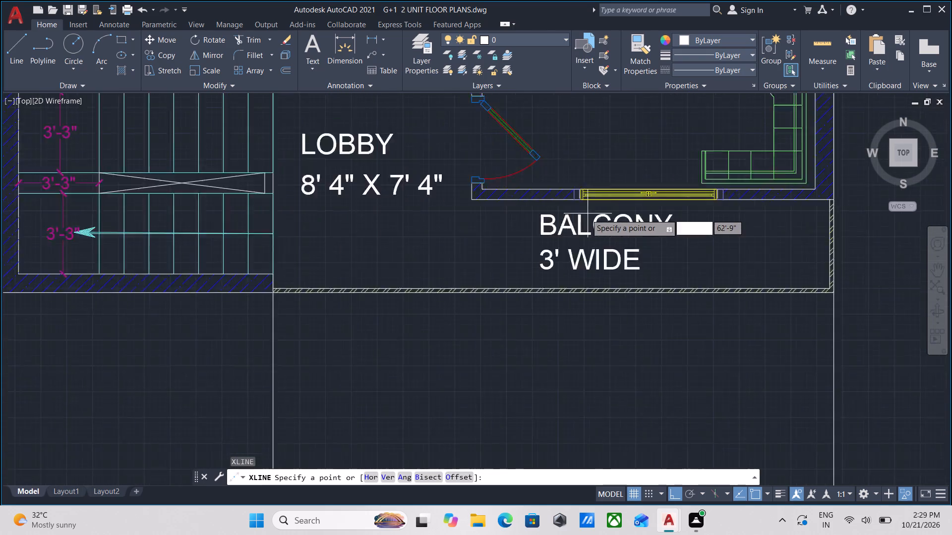
scroll(566, 187, "up", 2)
left_click(568, 195)
scroll(571, 379, "down", 1)
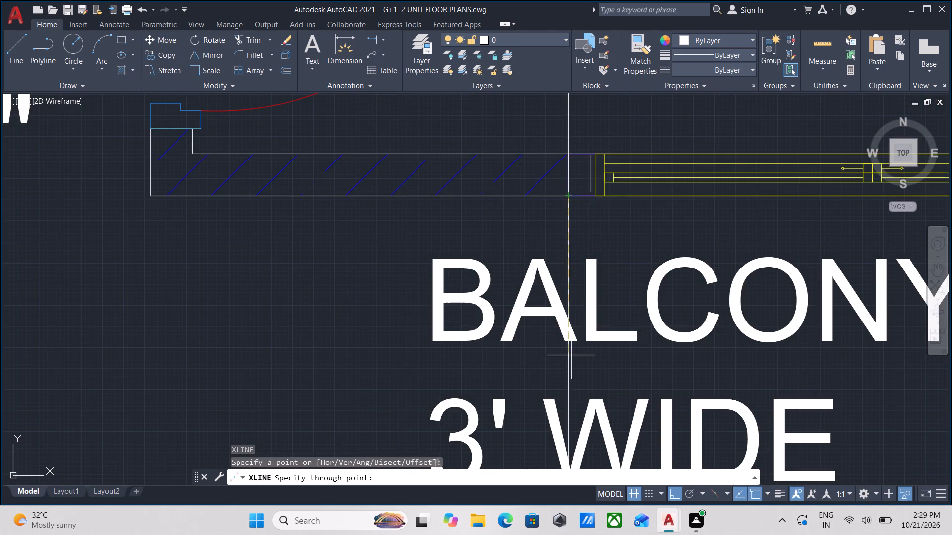
scroll(571, 379, "down", 1)
middle_click_drag(571, 379, 567, 127)
scroll(570, 265, "down", 2)
middle_click_drag(570, 265, 583, 210)
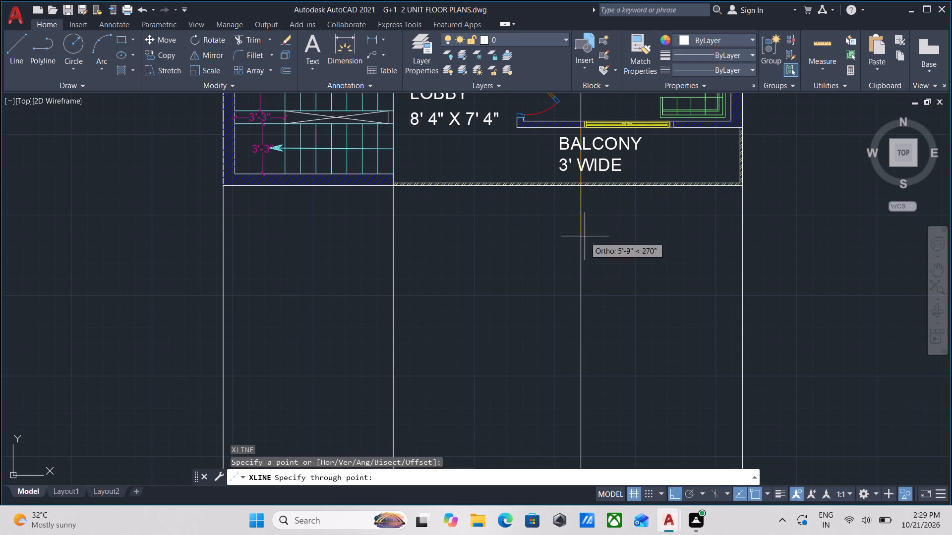
scroll(583, 270, "down", 1)
middle_click_drag(583, 271, 585, 203)
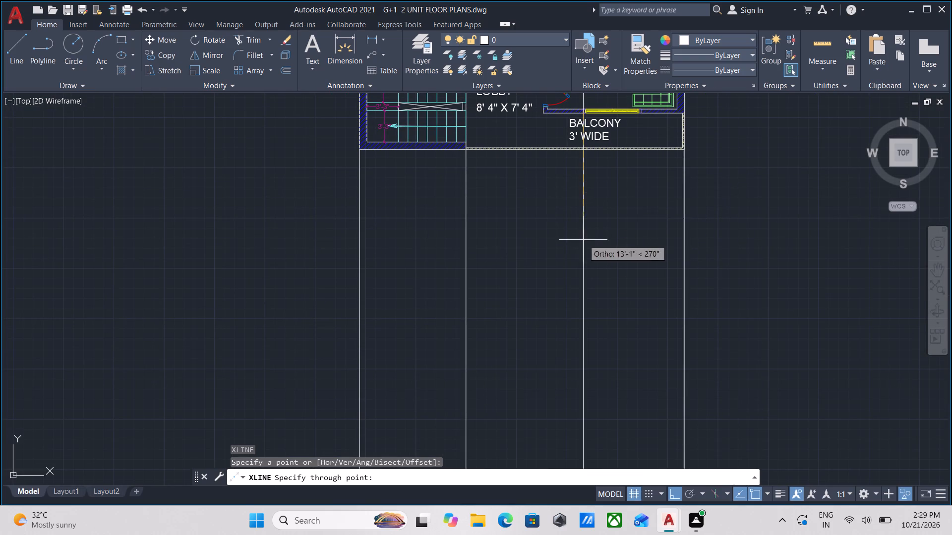
left_click(583, 240)
scroll(583, 239, "down", 2)
middle_click_drag(583, 239, 590, 153)
key("Escape")
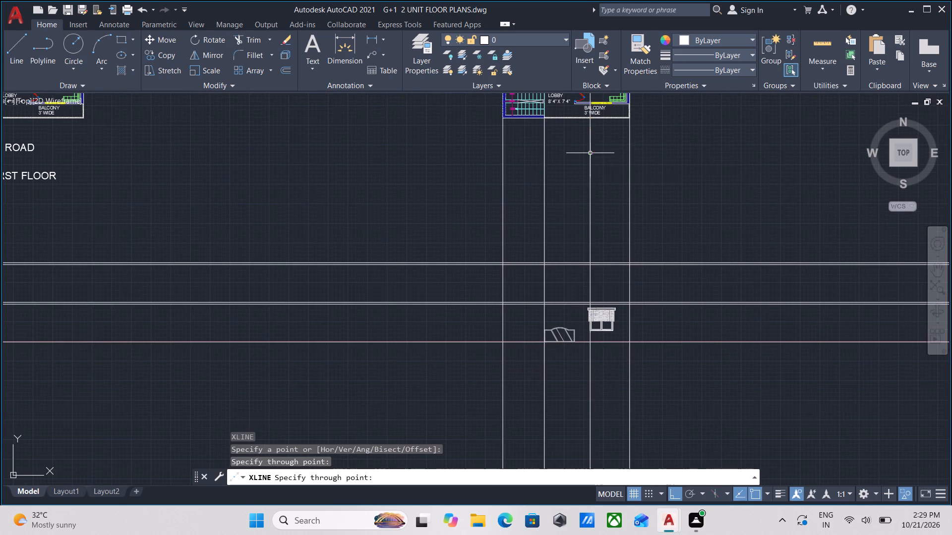
Draw a vertical construction line down from the wall face just right of the balcony window in the copied first-floor plan.
middle_click_drag(618, 155, 608, 226)
scroll(602, 200, "up", 1)
middle_click_drag(602, 200, 602, 233)
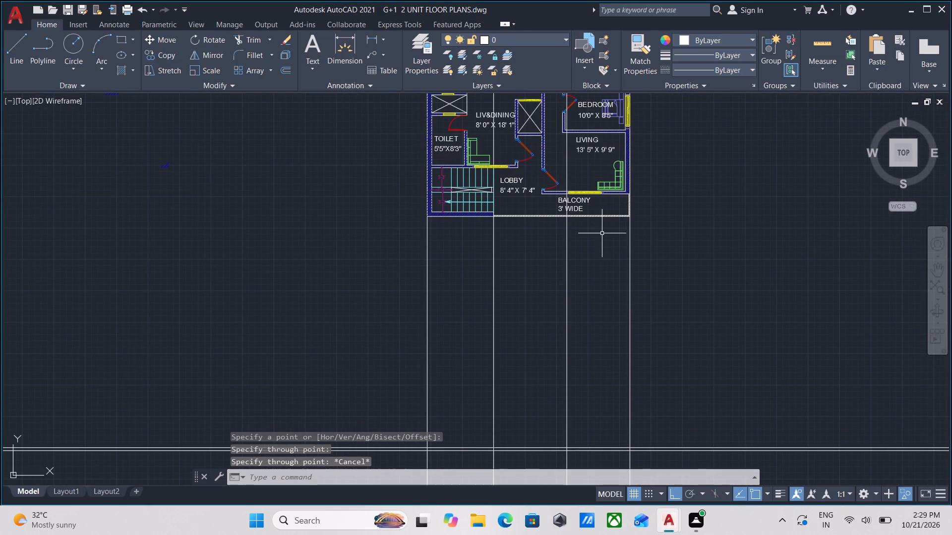
type("XL")
key("Return")
scroll(603, 182, "up", 2)
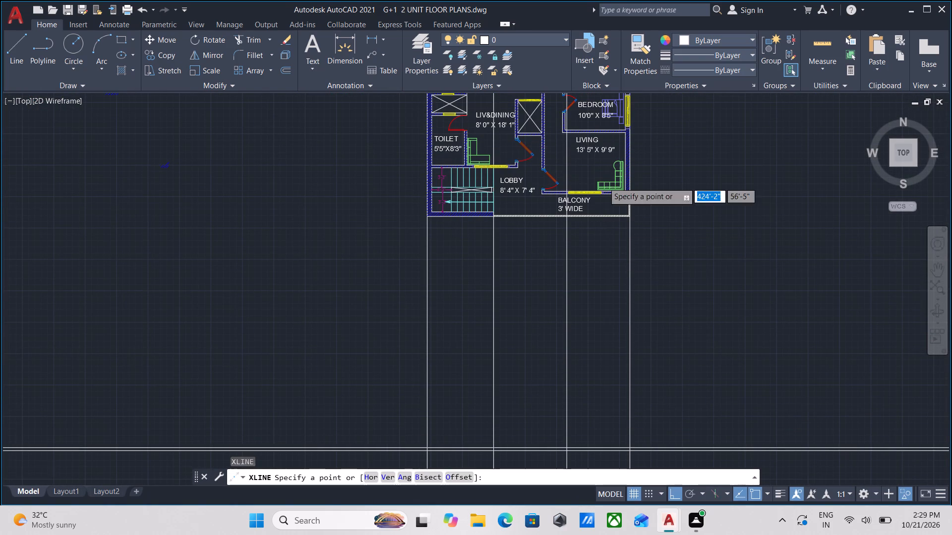
middle_click_drag(565, 125, 599, 351)
middle_click_drag(616, 275, 626, 368)
middle_click_drag(644, 306, 653, 409)
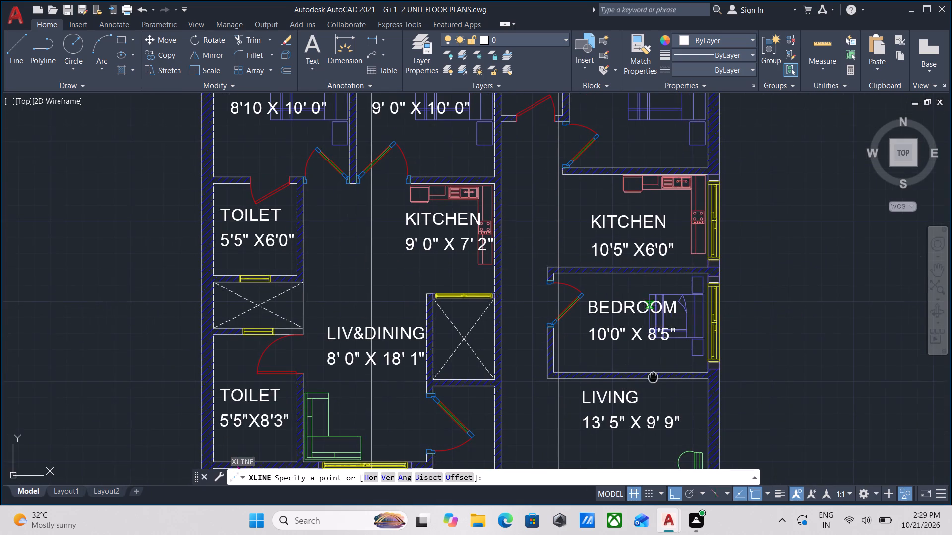
middle_click_drag(653, 409, 652, 428)
scroll(647, 185, "down", 2)
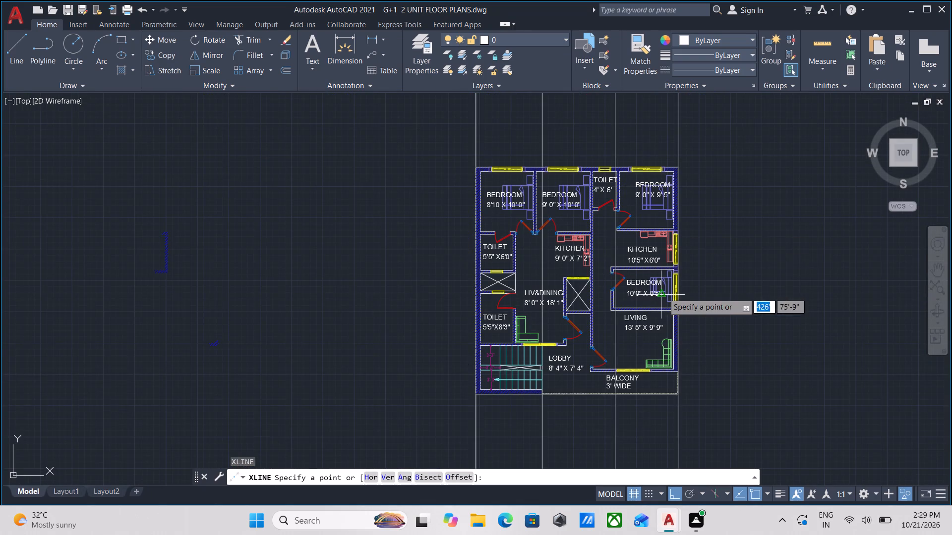
middle_click_drag(663, 293, 662, 262)
scroll(656, 335, "up", 7)
scroll(626, 375, "up", 4)
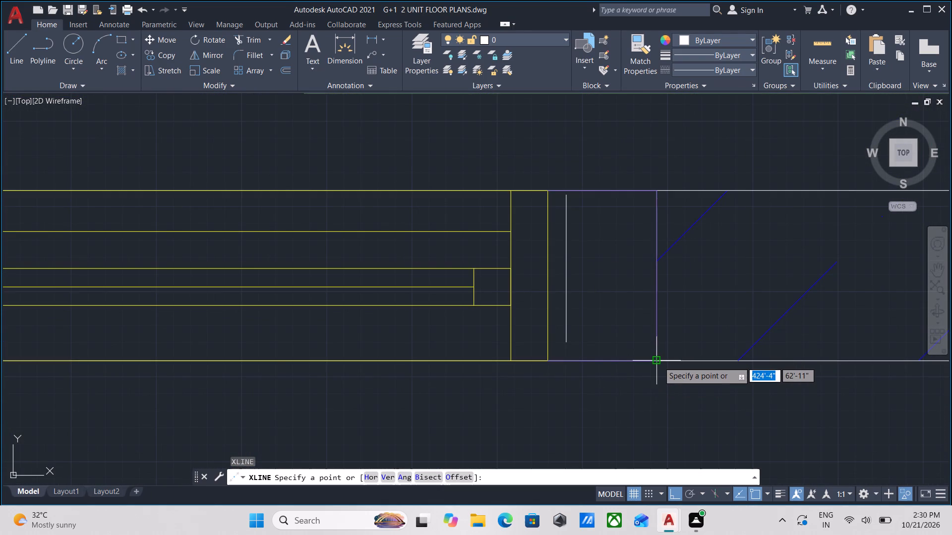
left_click(658, 362)
scroll(654, 401, "down", 4)
middle_click_drag(653, 395, 641, 245)
scroll(644, 292, "down", 2)
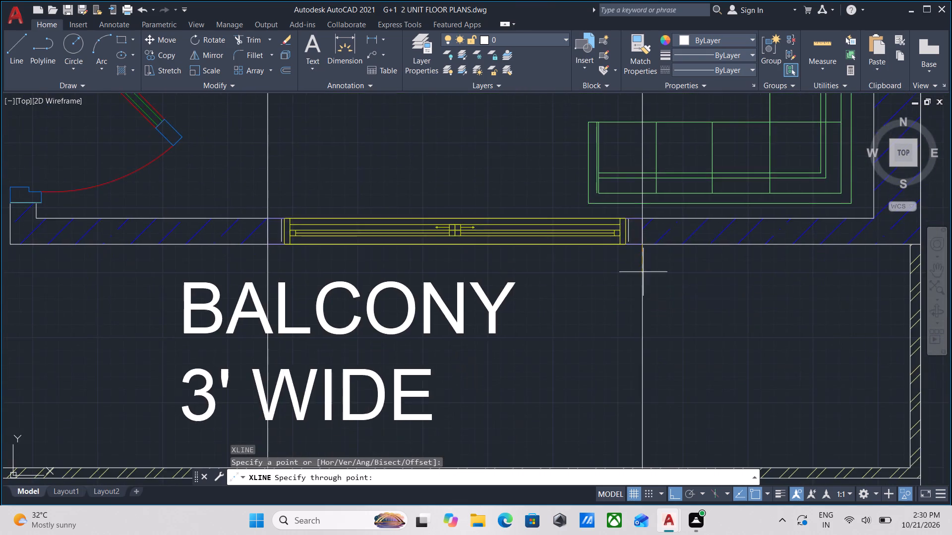
scroll(644, 292, "down", 1)
middle_click_drag(644, 287, 646, 213)
scroll(650, 283, "down", 3)
middle_click_drag(650, 284, 650, 243)
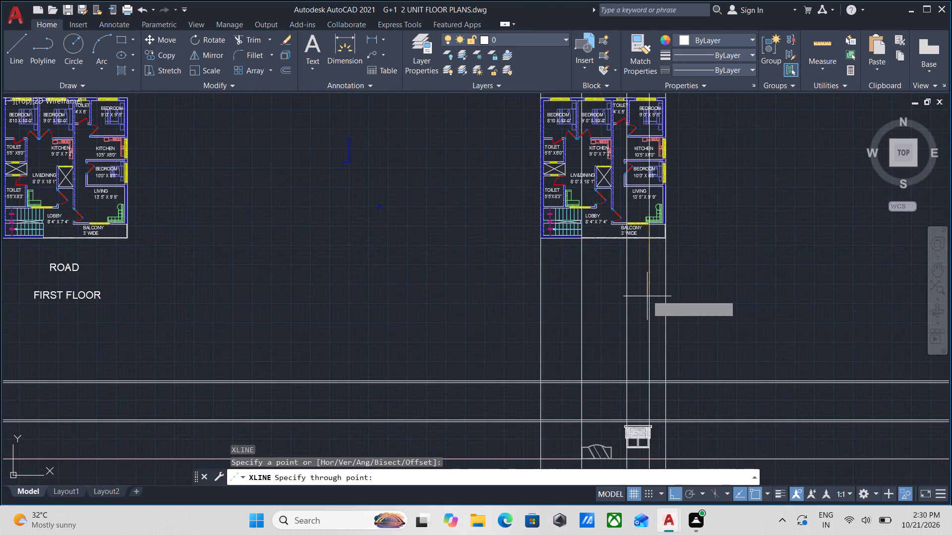
left_click(649, 302)
key("Escape")
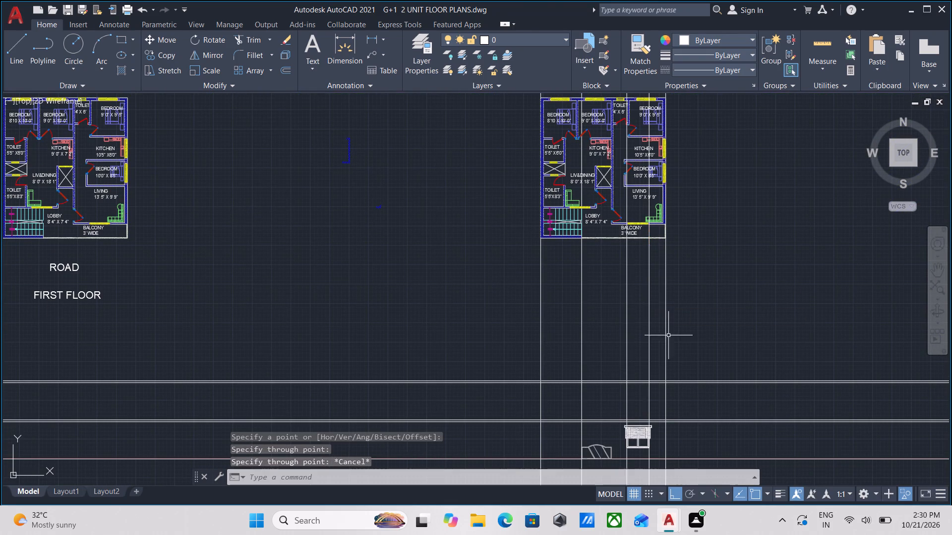
Offset the upper line of the slab above the ground floor 3' upward to mark the first-floor window sill level.
scroll(697, 440, "up", 2)
middle_click_drag(693, 423, 692, 380)
scroll(694, 348, "up", 1)
scroll(694, 348, "down", 1)
middle_click_drag(697, 340, 763, 275)
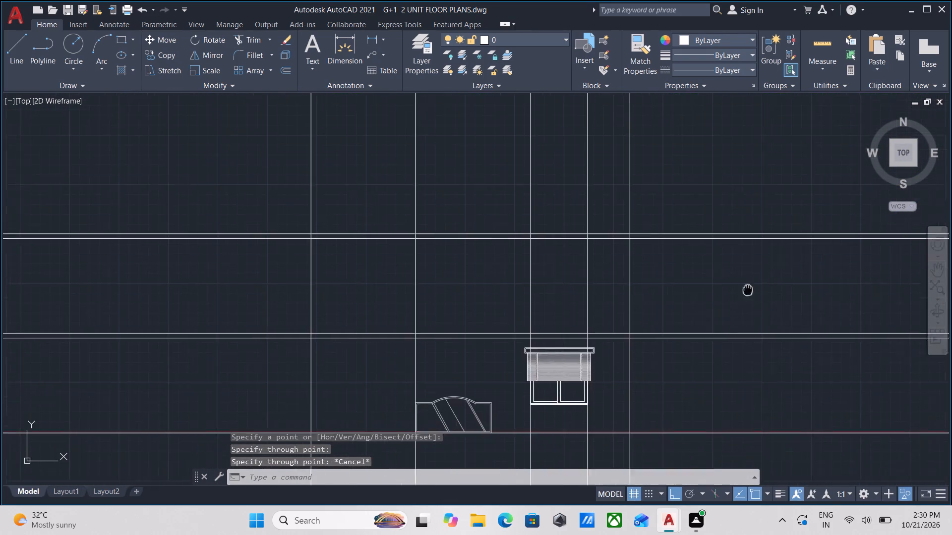
middle_click_drag(763, 275, 794, 239)
scroll(804, 228, "down", 2)
scroll(796, 235, "up", 4)
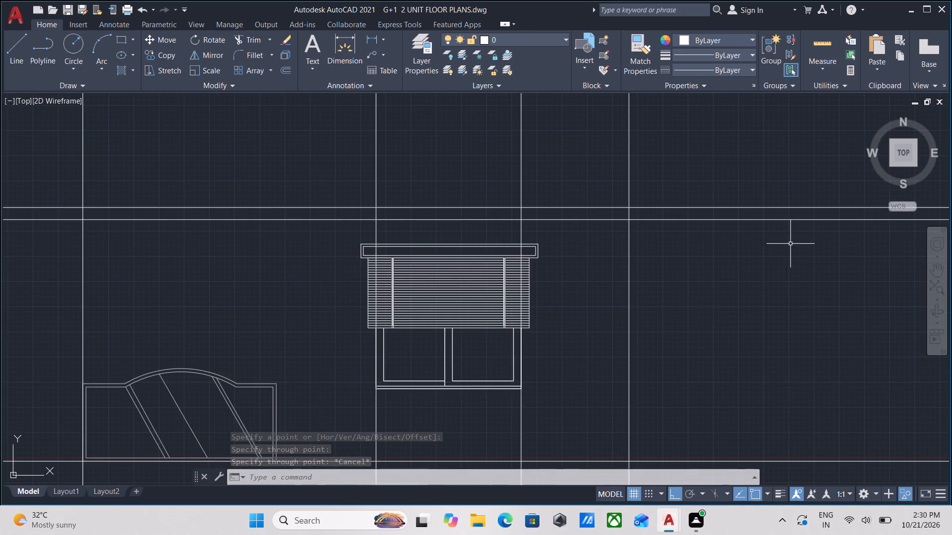
middle_click_drag(790, 244, 768, 300)
scroll(768, 300, "up", 1)
left_click(707, 256)
left_click(683, 221)
scroll(683, 221, "down", 1)
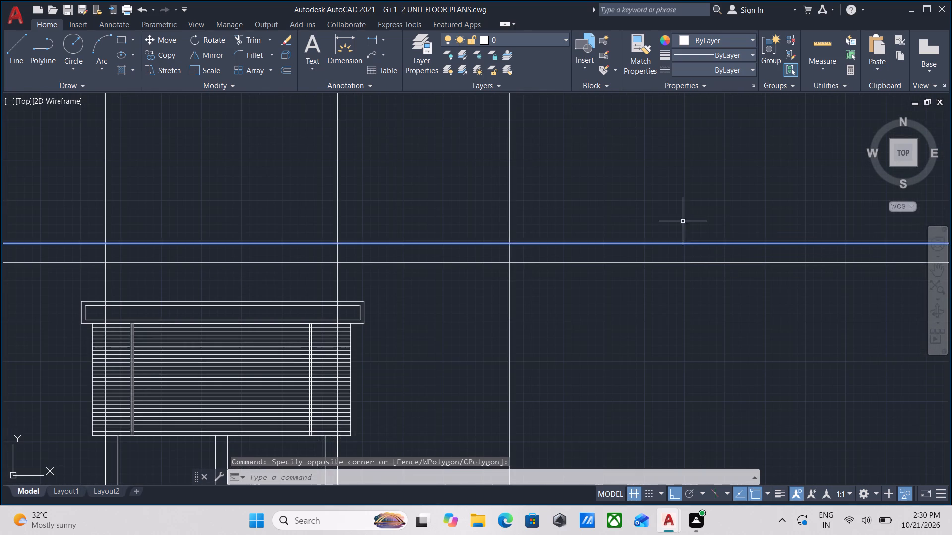
middle_click_drag(683, 221, 689, 271)
key("o")
key("Return")
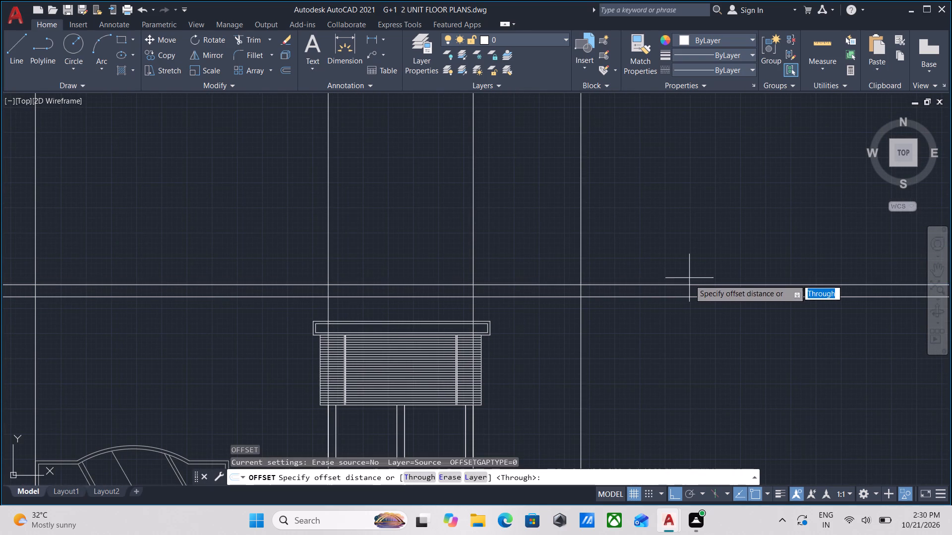
left_click(689, 281)
left_click_drag(686, 210, 686, 214)
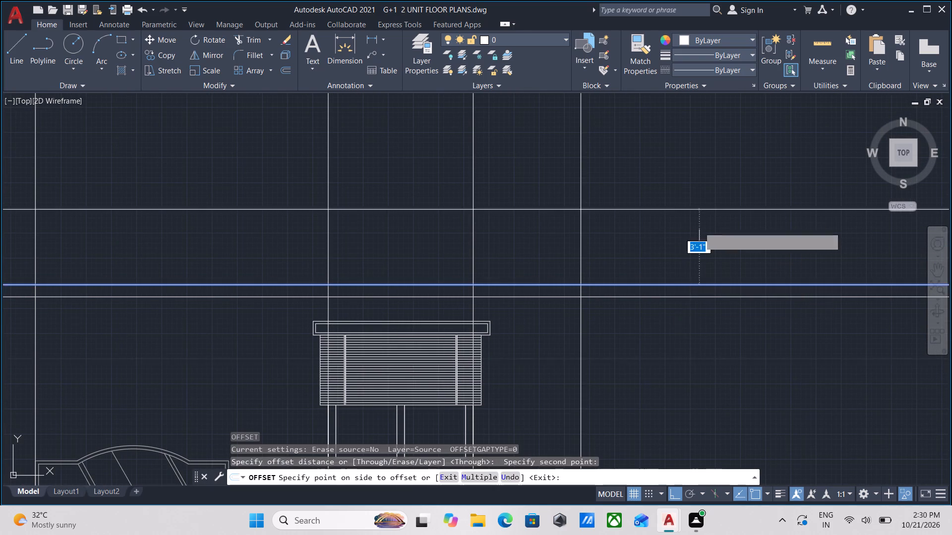
scroll(698, 209, "down", 2)
middle_click_drag(698, 209, 729, 352)
scroll(729, 352, "up", 1)
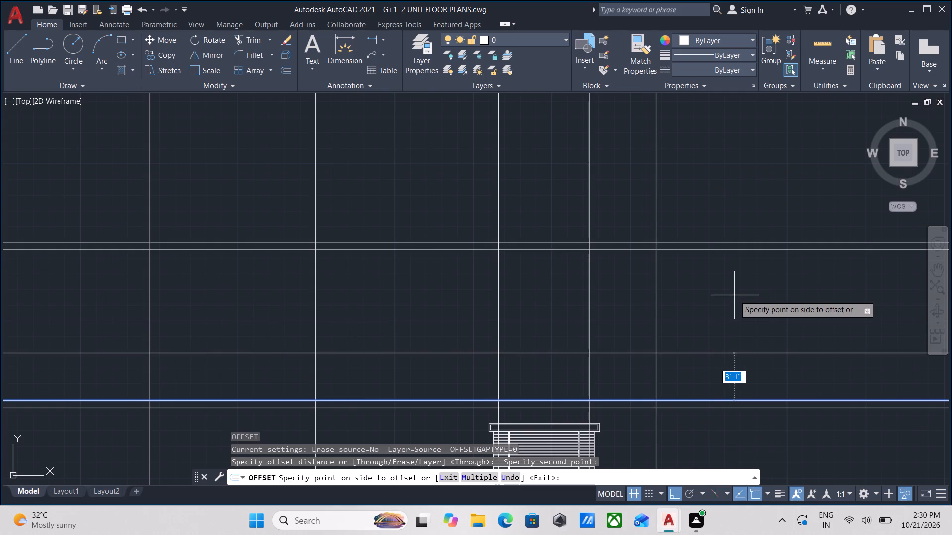
type("3'")
key("Return")
scroll(734, 295, "down", 2)
middle_click_drag(734, 295, 734, 295)
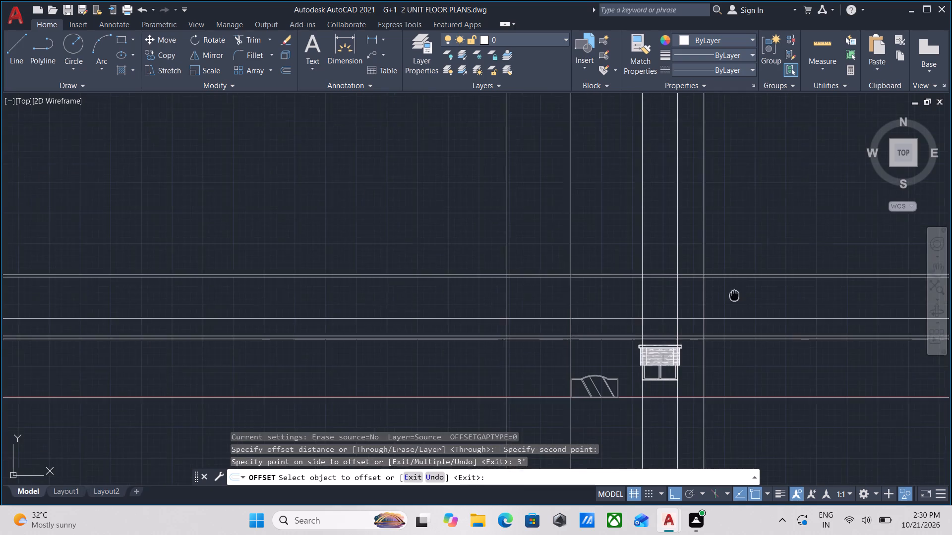
middle_click_drag(734, 295, 755, 279)
key("Escape")
Copy the grouped blind window from its lower-left sill corner to where the first-floor sill line meets the left window construction line.
scroll(686, 361, "up", 2)
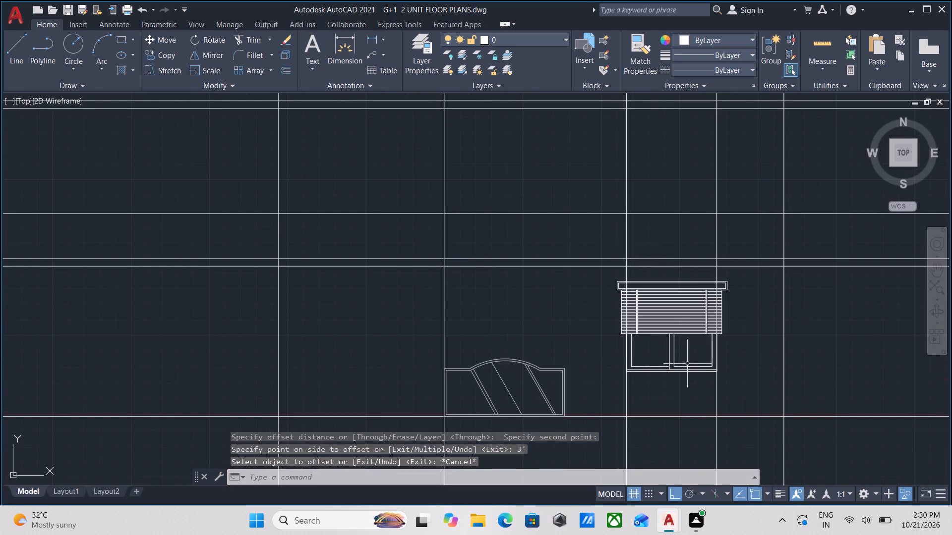
left_click(688, 385)
left_click(668, 342)
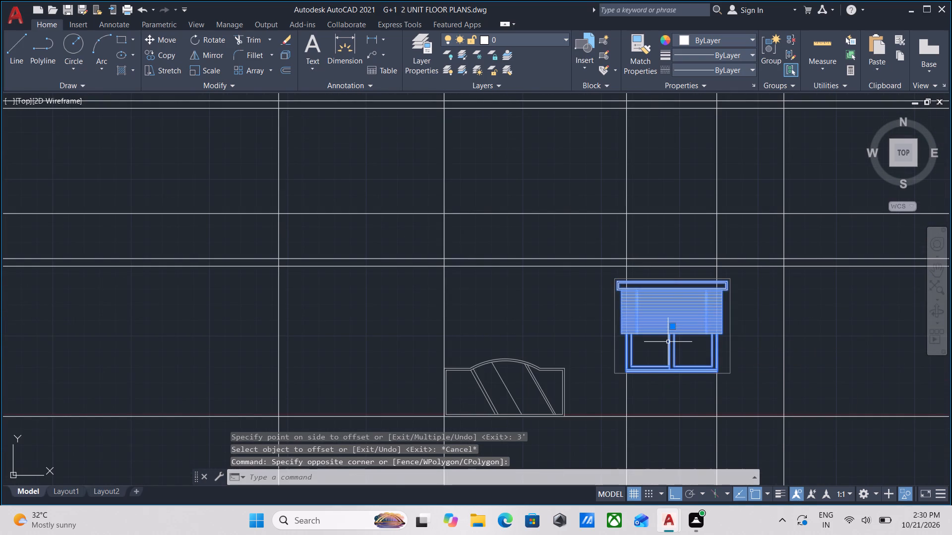
type("CO")
key("Return")
scroll(631, 367, "up", 3)
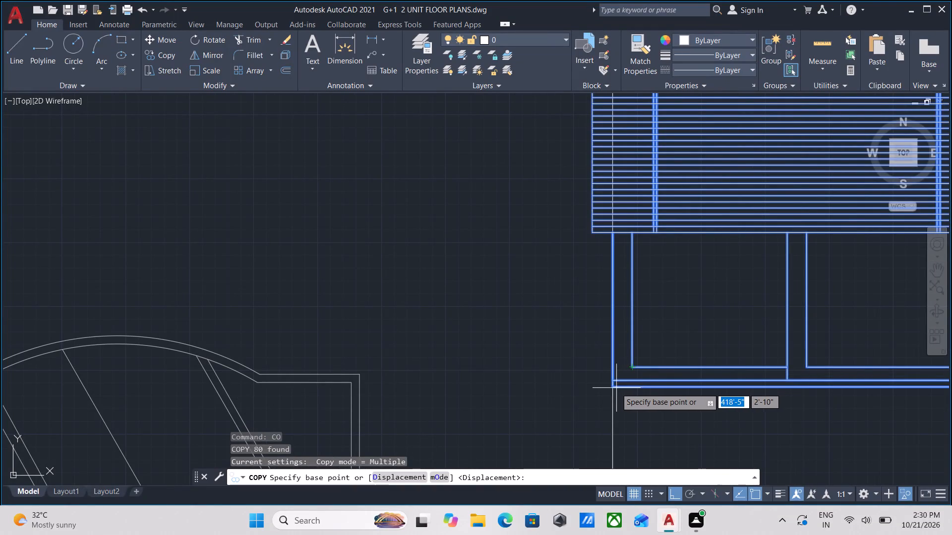
left_click(616, 388)
scroll(625, 306, "down", 2)
middle_click_drag(625, 306, 618, 423)
scroll(629, 329, "down", 2)
middle_click_drag(629, 329, 618, 392)
scroll(616, 345, "up", 3)
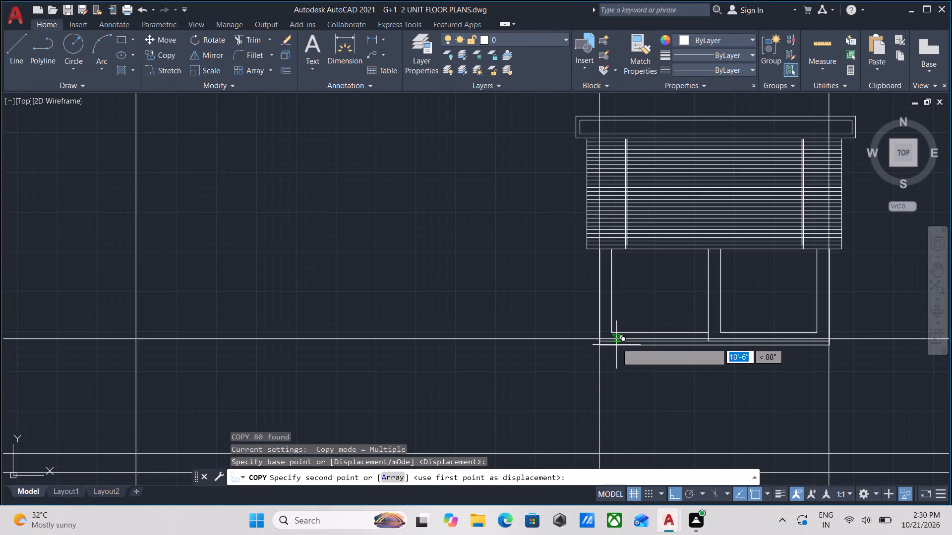
left_click(599, 339)
scroll(607, 335, "down", 2)
middle_click_drag(610, 361, 612, 413)
scroll(625, 388, "down", 2)
middle_click(625, 388)
key("Escape")
scroll(631, 375, "down", 3)
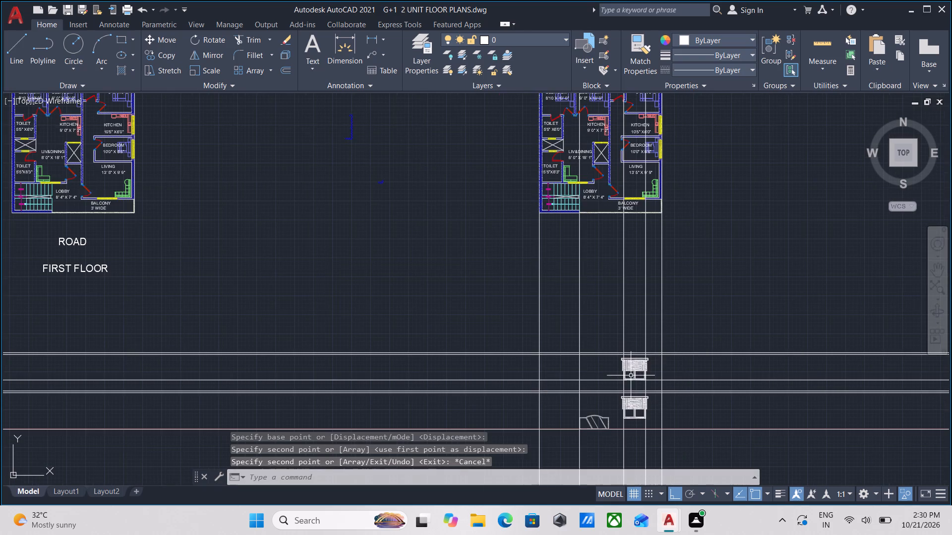
Examine both elevation windows and the level lines against the copied first-floor plan above.
middle_click_drag(648, 376, 649, 354)
middle_click_drag(649, 354, 649, 399)
scroll(646, 377, "up", 3)
scroll(628, 374, "down", 1)
middle_click_drag(628, 374, 688, 396)
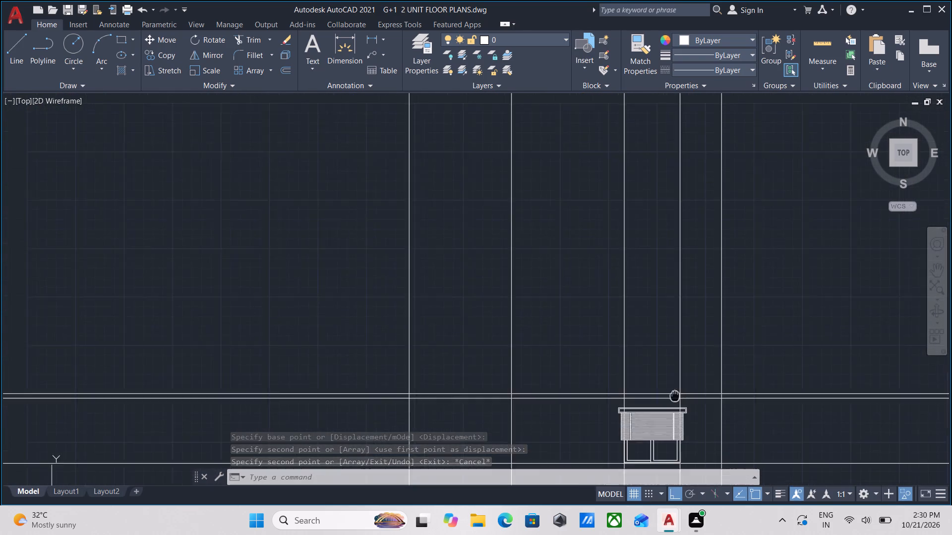
middle_click_drag(688, 396, 690, 395)
scroll(694, 393, "down", 3)
middle_click_drag(694, 393, 702, 358)
scroll(688, 438, "up", 3)
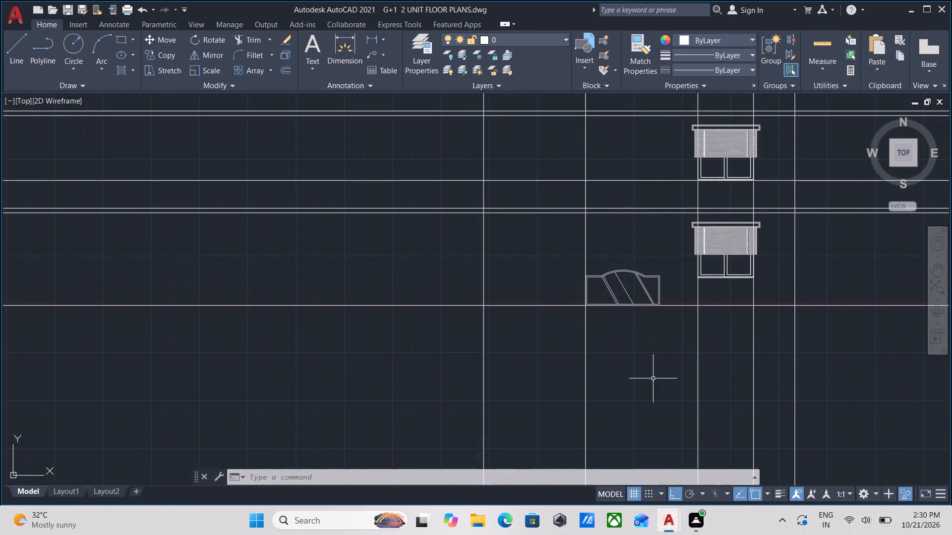
scroll(651, 371, "up", 1)
scroll(650, 367, "down", 1)
middle_click_drag(650, 367, 619, 446)
scroll(625, 434, "down", 2)
middle_click_drag(625, 434, 629, 455)
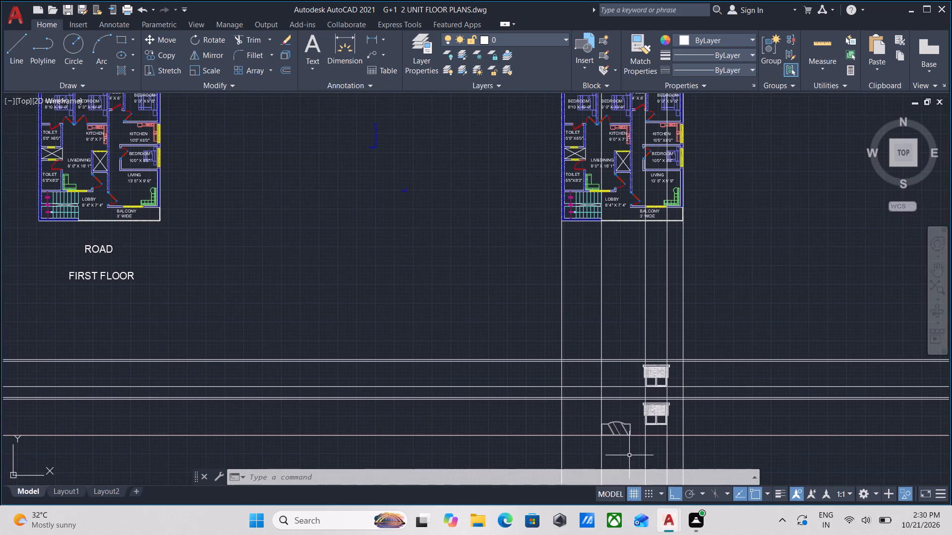
middle_click_drag(635, 439, 637, 473)
middle_click_drag(628, 388, 630, 414)
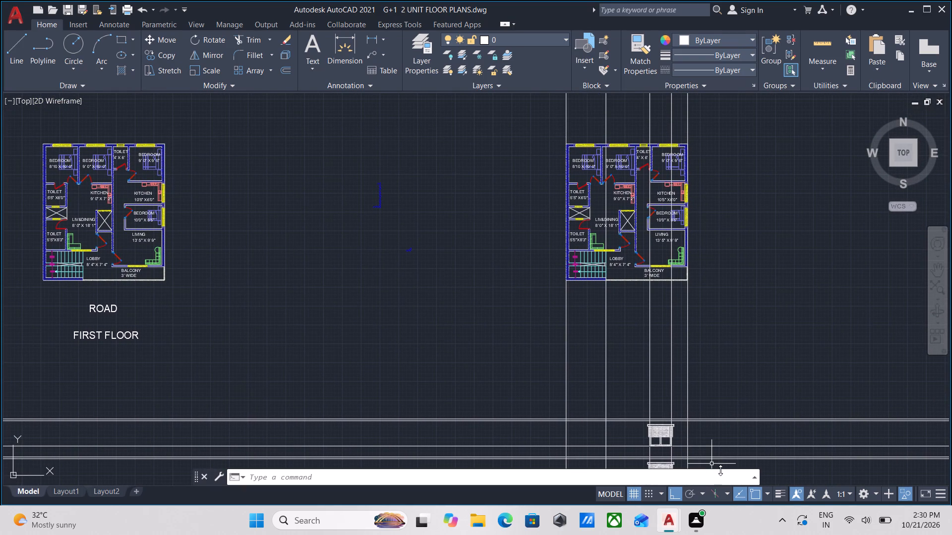
middle_click_drag(722, 473, 720, 419)
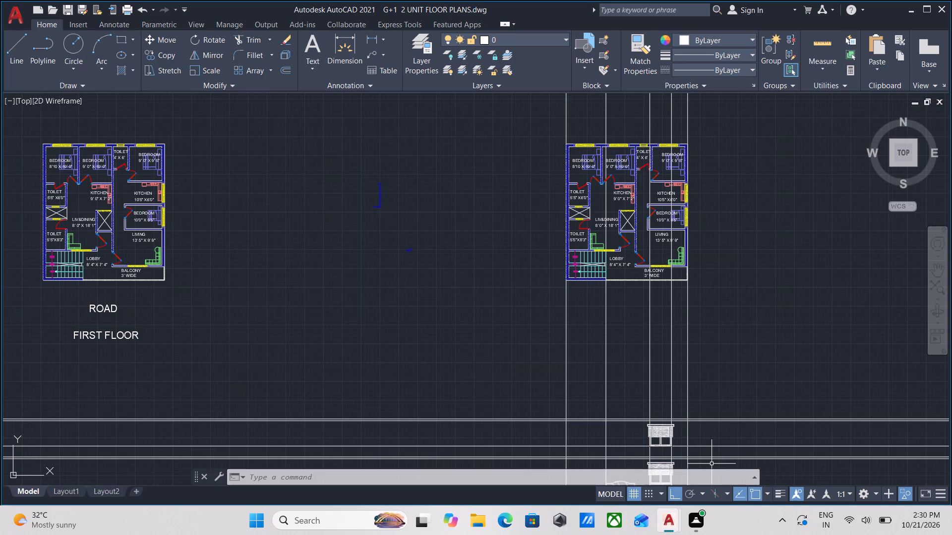
middle_click_drag(720, 419, 719, 360)
scroll(724, 389, "down", 1)
middle_click_drag(724, 389, 724, 331)
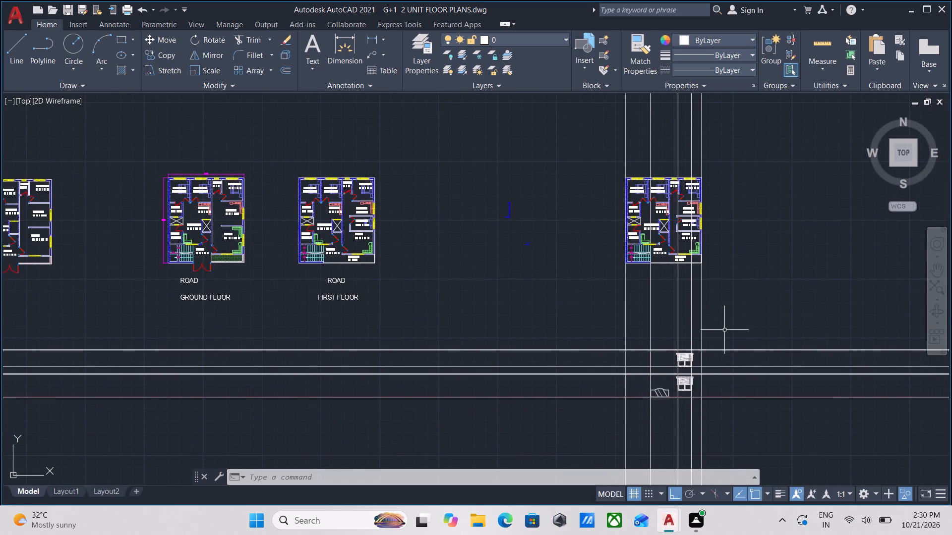
Erase the horizontal sill-level construction line beneath the first-floor window.
scroll(744, 409, "up", 3)
middle_click_drag(624, 244, 623, 284)
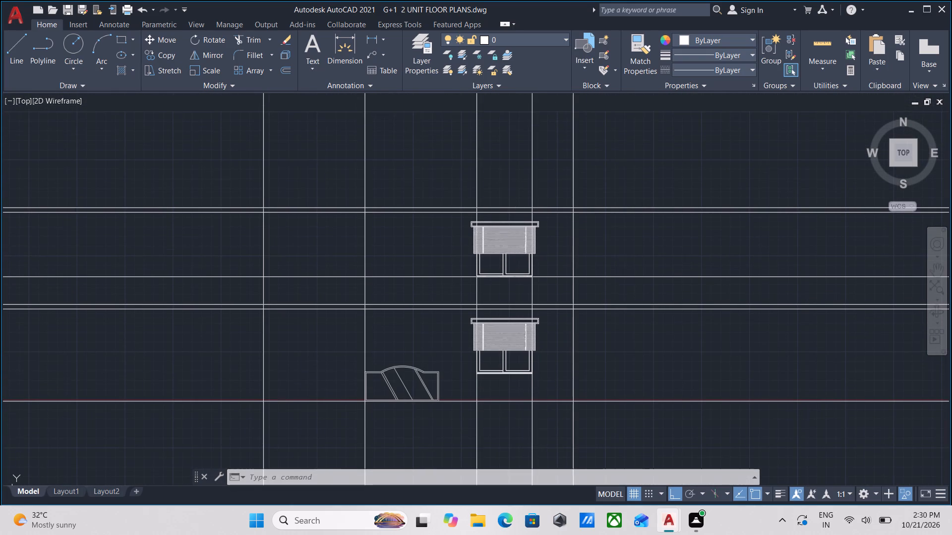
left_click(623, 284)
left_click(609, 258)
right_click(609, 258)
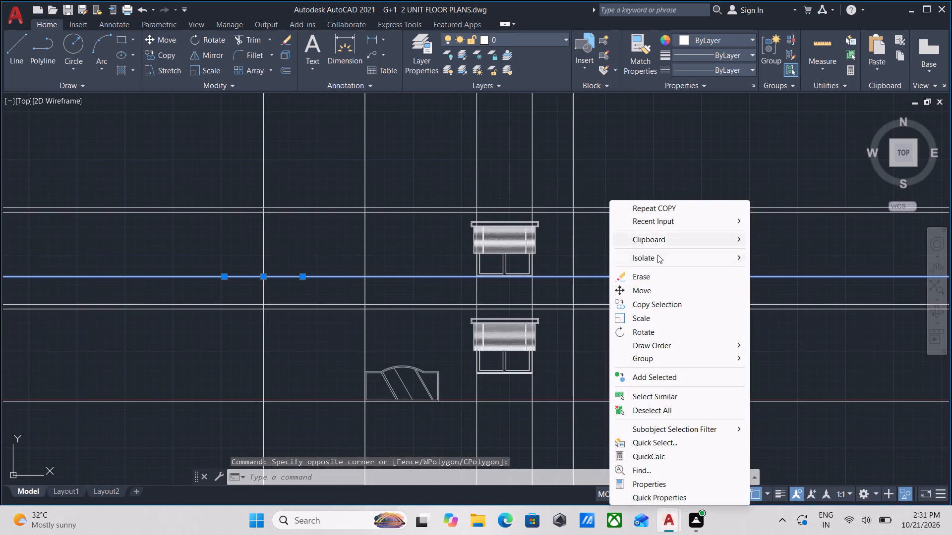
left_click(661, 280)
Examine the elevation's level lines and stacked windows against the copied first-floor plan above.
scroll(527, 277, "down", 1)
middle_click_drag(525, 277, 593, 268)
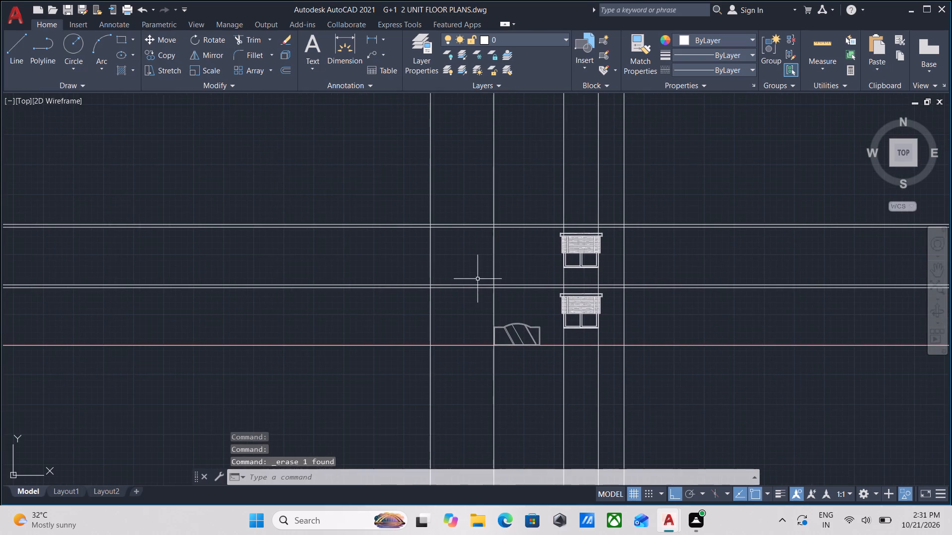
middle_click_drag(440, 284, 527, 331)
scroll(527, 331, "down", 1)
middle_click_drag(527, 331, 532, 447)
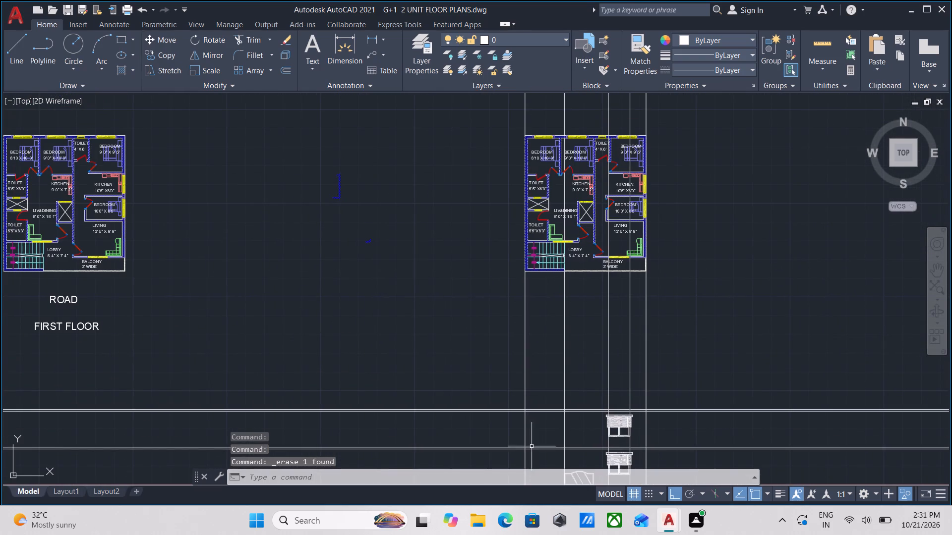
middle_click_drag(566, 361, 570, 306)
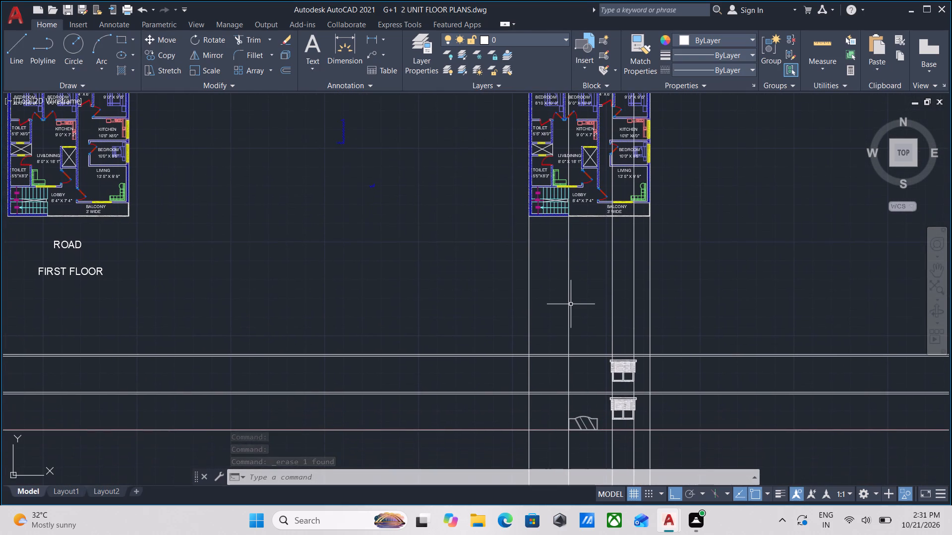
scroll(567, 399, "up", 1)
middle_click_drag(569, 363, 577, 369)
scroll(569, 363, "down", 1)
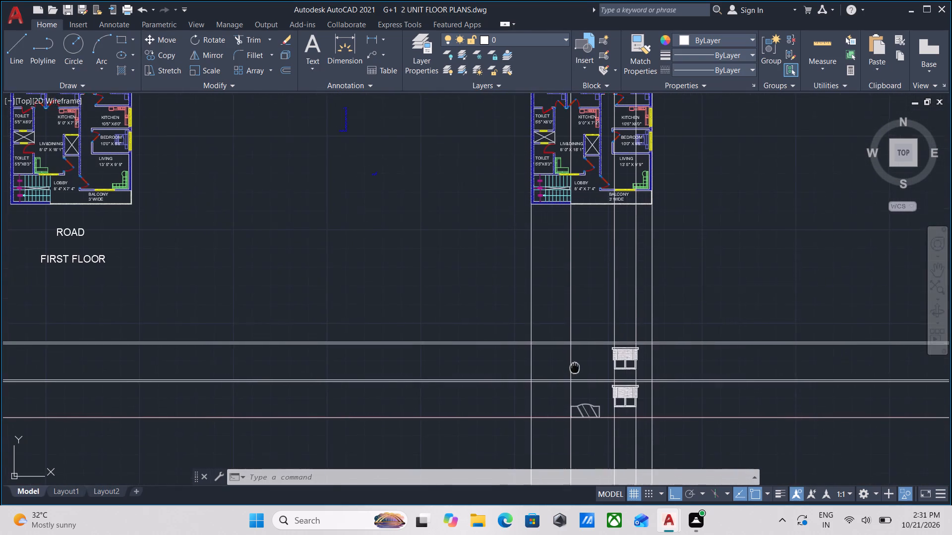
middle_click_drag(577, 369, 588, 371)
middle_click_drag(590, 362, 597, 374)
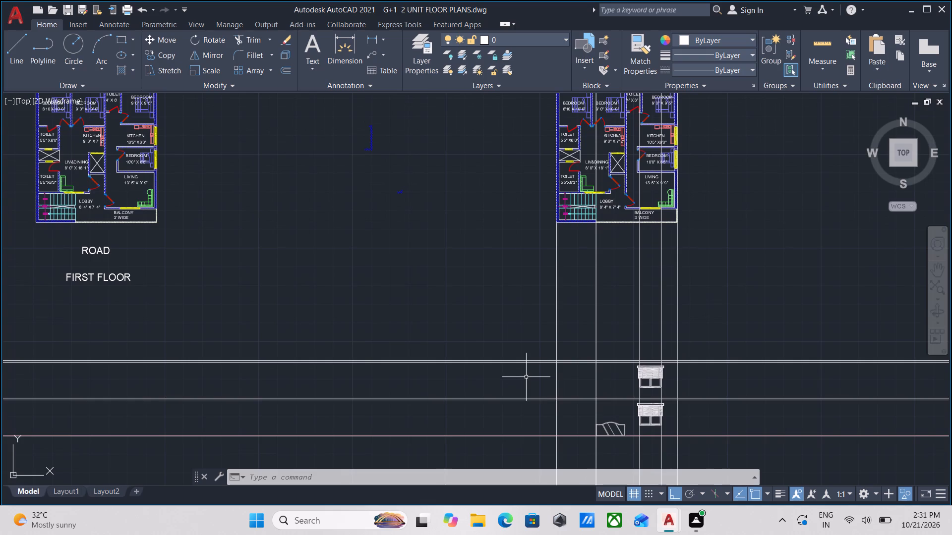
Offset the upper line of the slab above the first floor 7' upward to mark the next roof-level height.
scroll(513, 372, "up", 4)
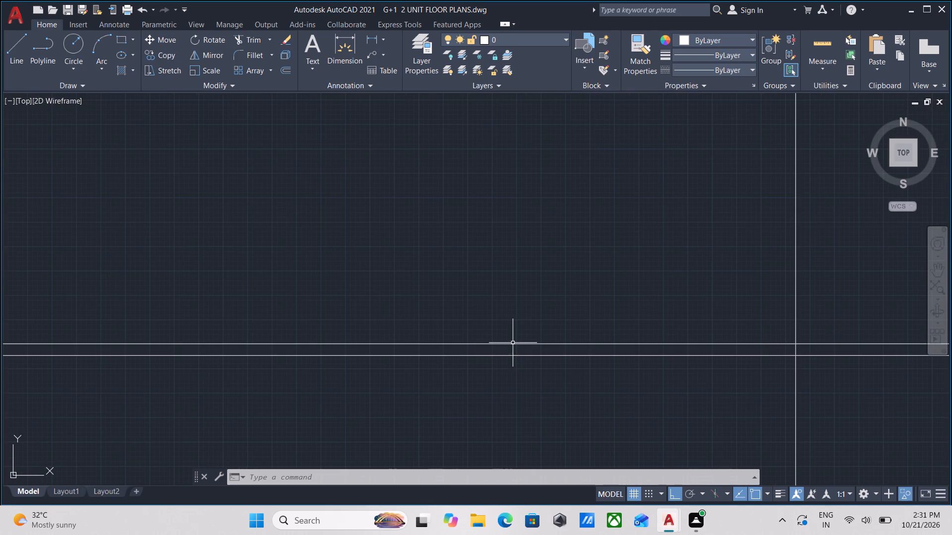
left_click(517, 347)
left_click(499, 318)
scroll(499, 318, "down", 1)
middle_click_drag(499, 318, 502, 373)
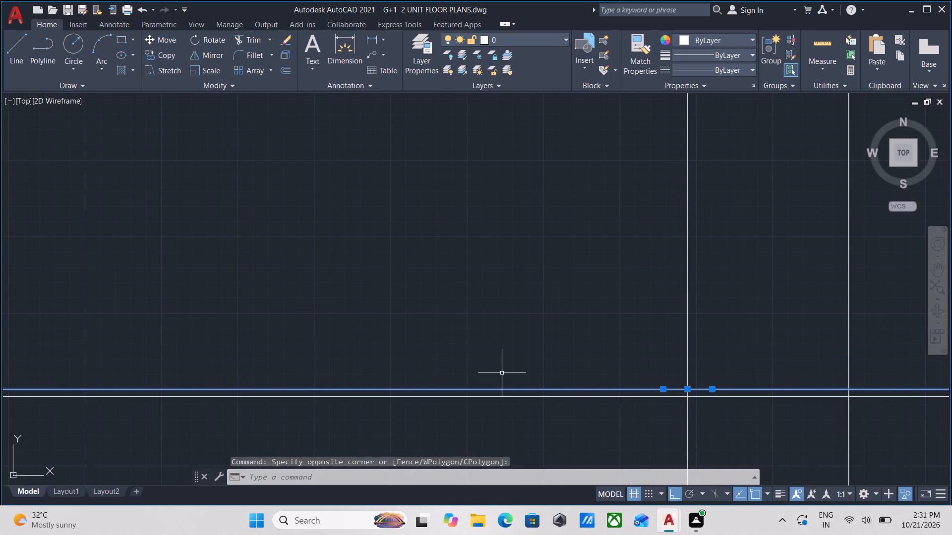
key("o")
key("Return")
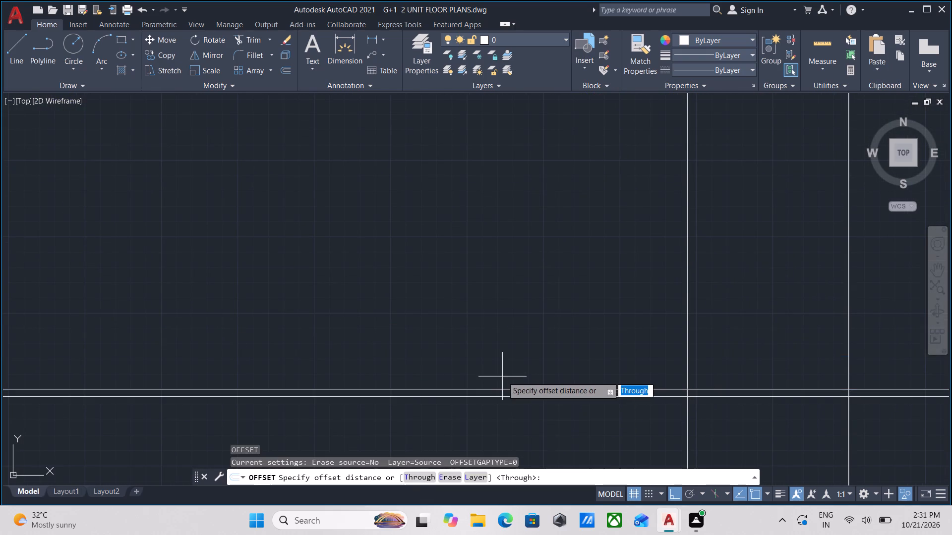
left_click(505, 388)
left_click(494, 237)
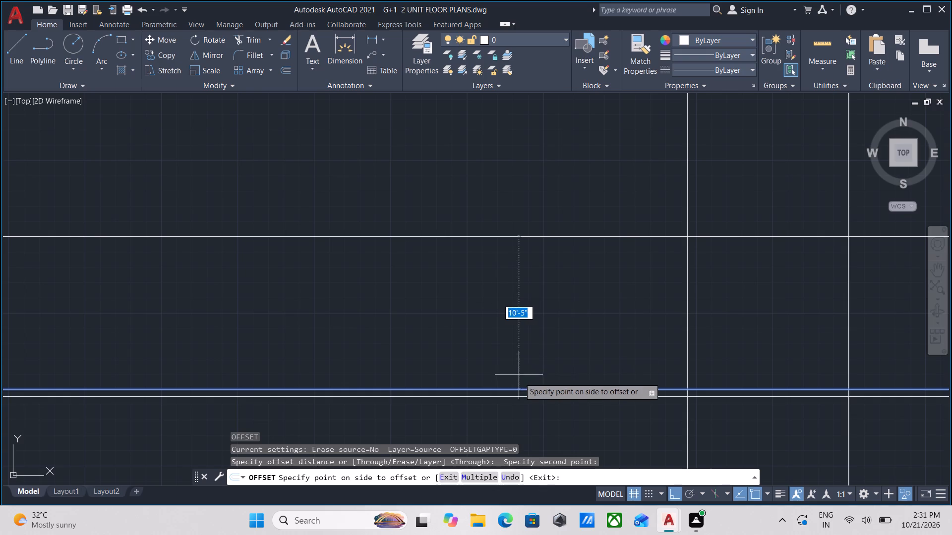
scroll(551, 301, "down", 1)
middle_click_drag(551, 301, 469, 302)
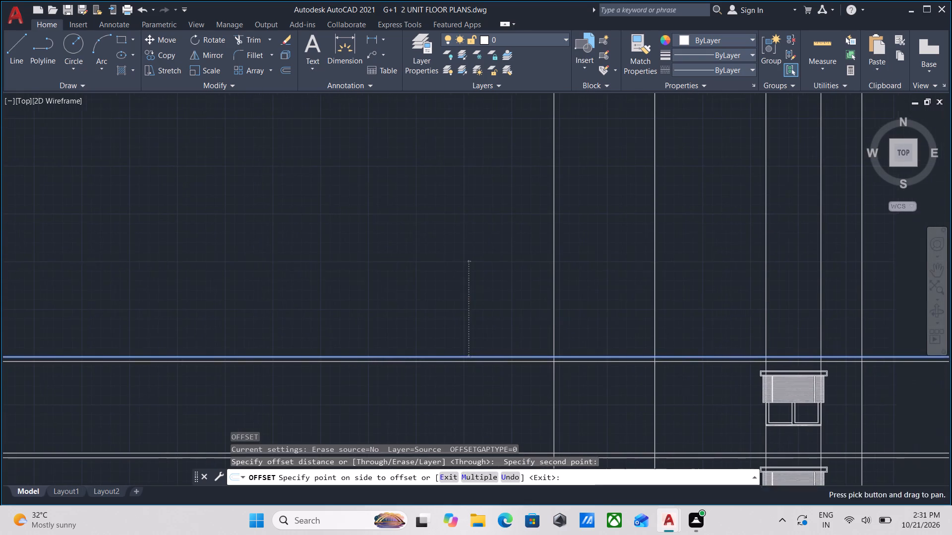
type("7'")
key("Return")
scroll(468, 302, "down", 2)
middle_click_drag(468, 302, 487, 302)
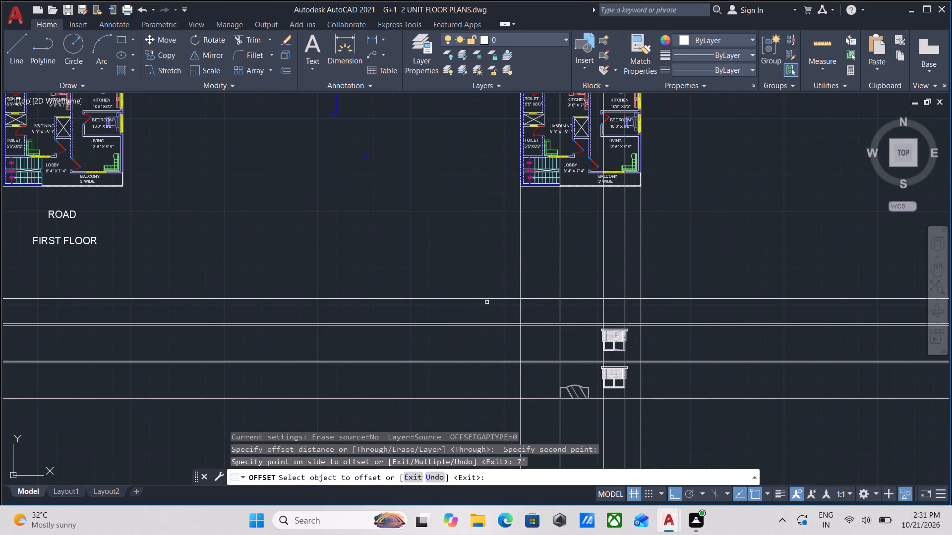
key("Escape")
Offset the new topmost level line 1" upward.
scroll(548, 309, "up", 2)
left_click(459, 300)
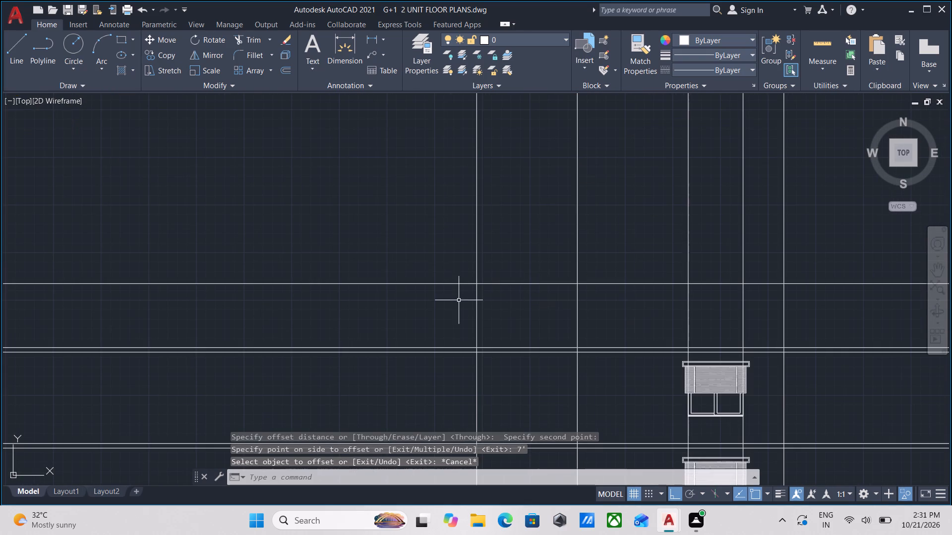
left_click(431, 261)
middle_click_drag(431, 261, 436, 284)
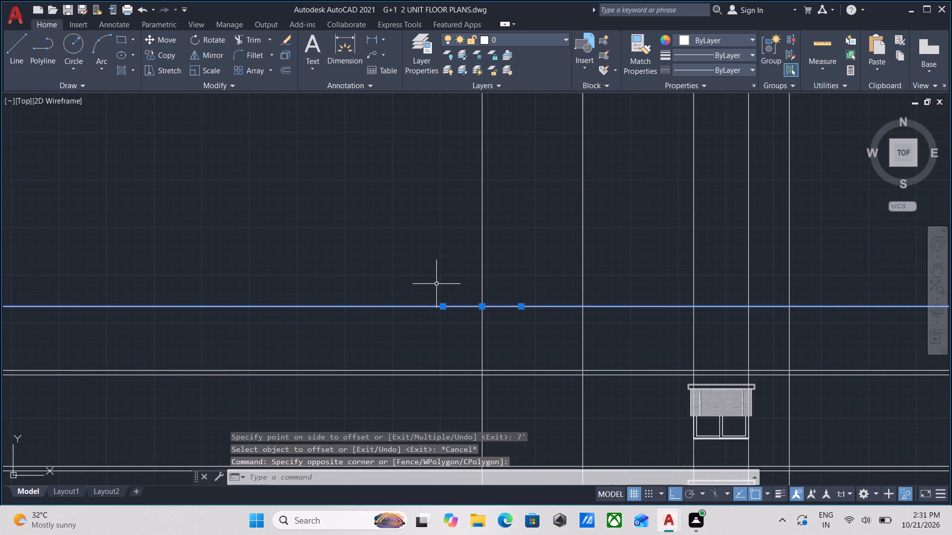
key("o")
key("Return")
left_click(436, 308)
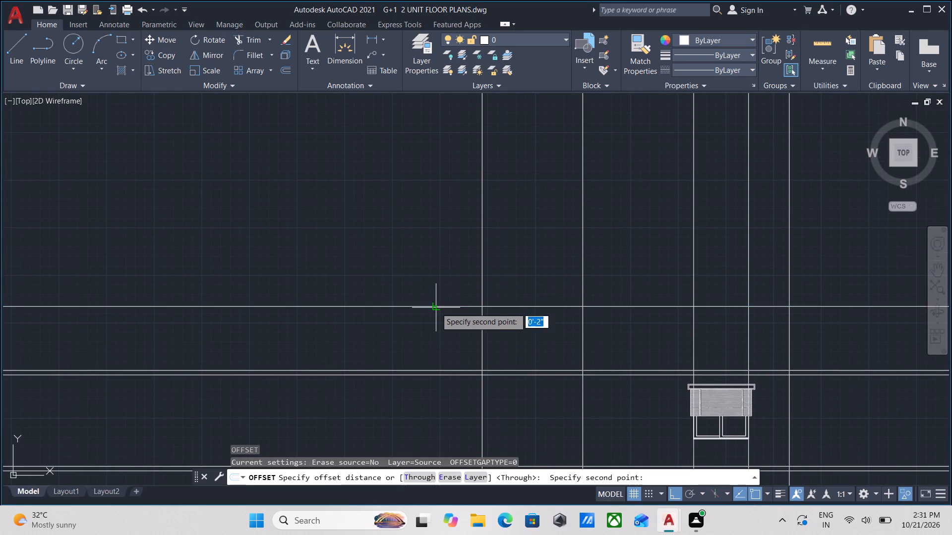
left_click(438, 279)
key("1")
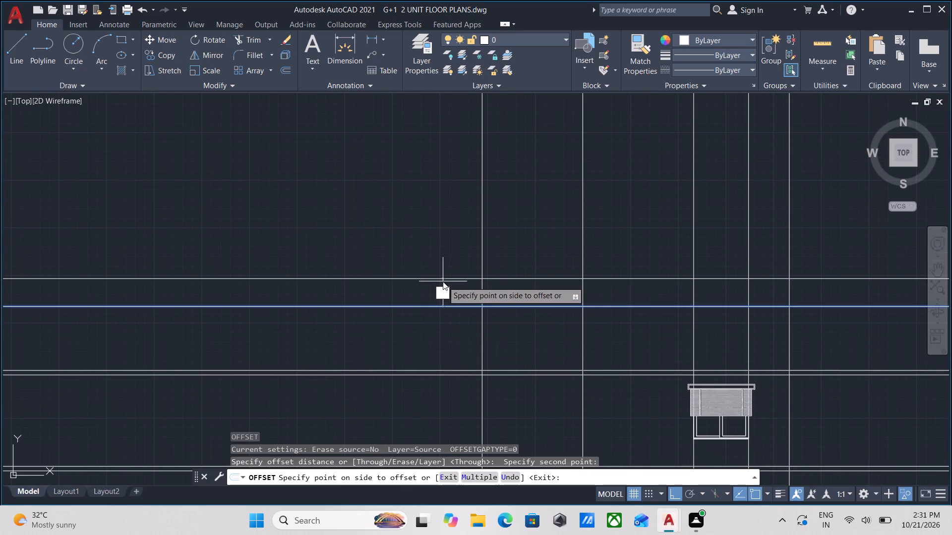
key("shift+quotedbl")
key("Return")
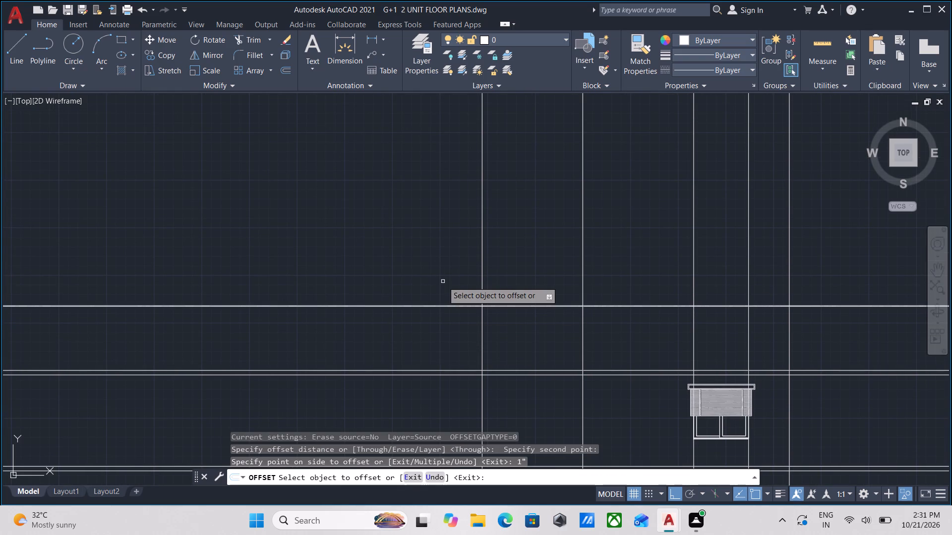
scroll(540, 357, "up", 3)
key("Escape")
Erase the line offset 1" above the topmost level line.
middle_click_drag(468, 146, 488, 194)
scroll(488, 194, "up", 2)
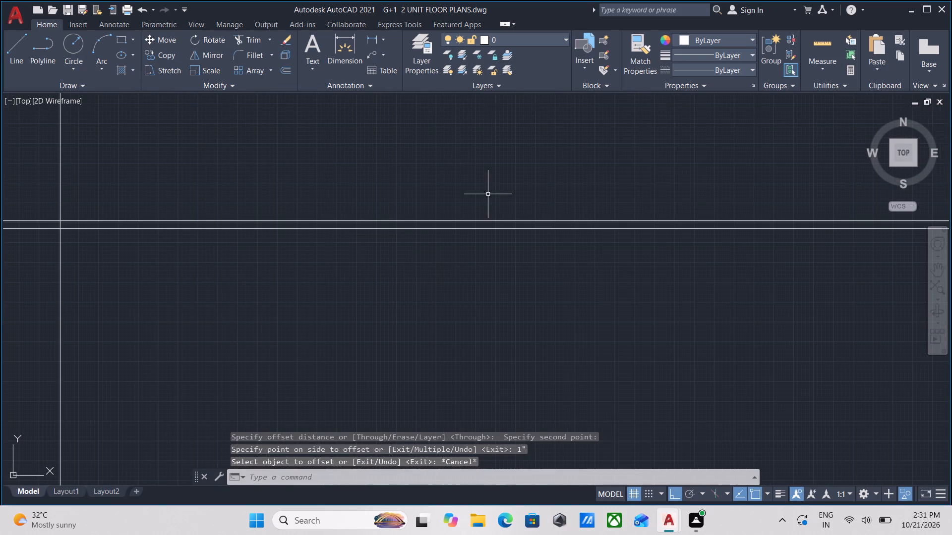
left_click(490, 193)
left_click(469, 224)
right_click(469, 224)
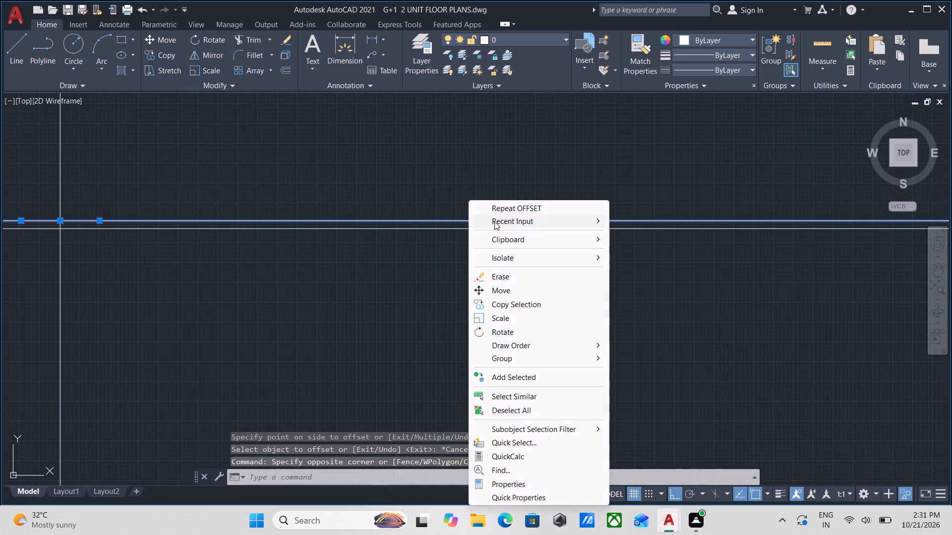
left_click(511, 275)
Offset the topmost level line 6" upward to form the upper slab's thickness.
scroll(508, 272, "down", 2)
middle_click_drag(508, 272, 616, 287)
left_click(616, 287)
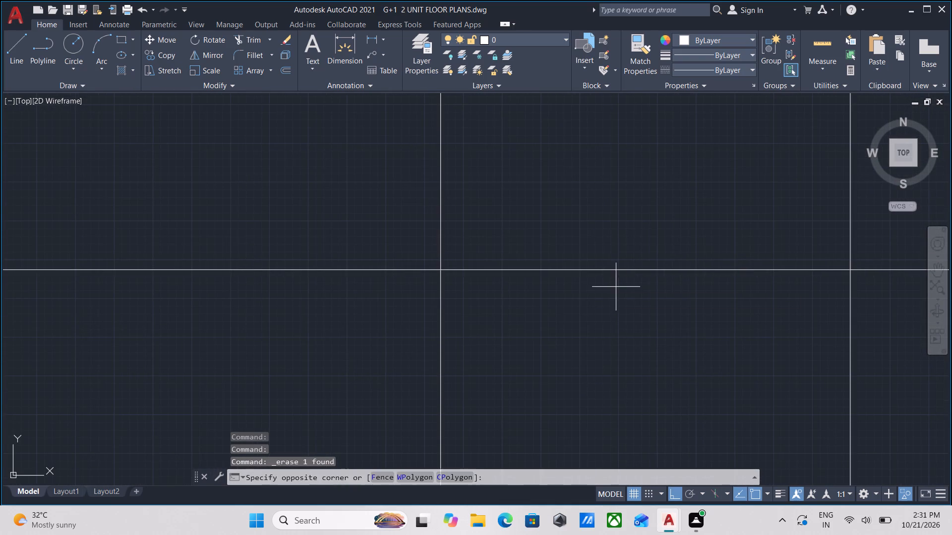
left_click(591, 253)
key("o")
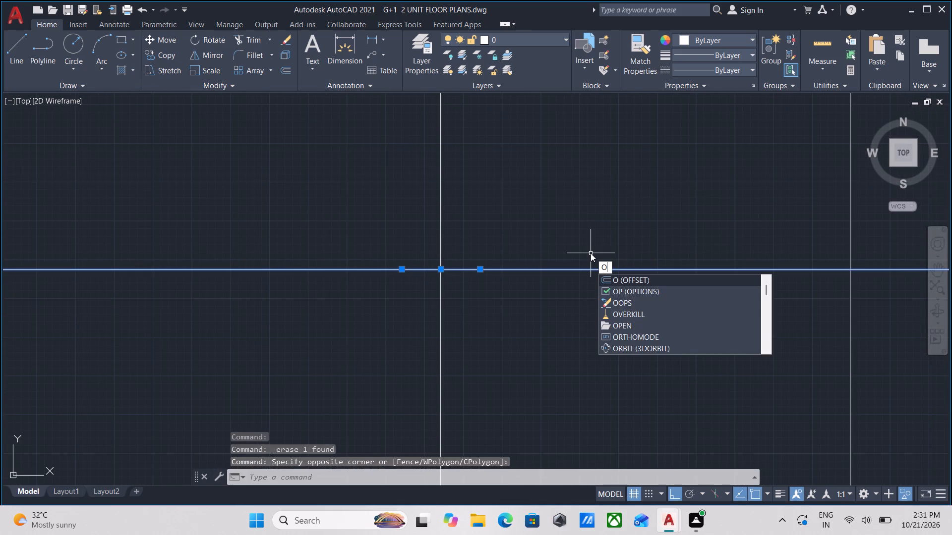
key("Return")
left_click(589, 267)
left_click(589, 243)
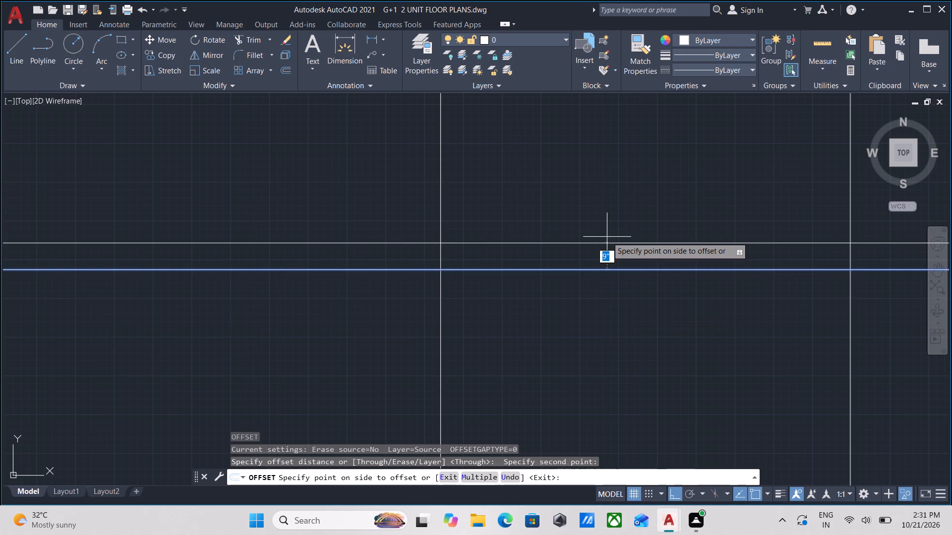
key("6")
key("shift+quotedbl")
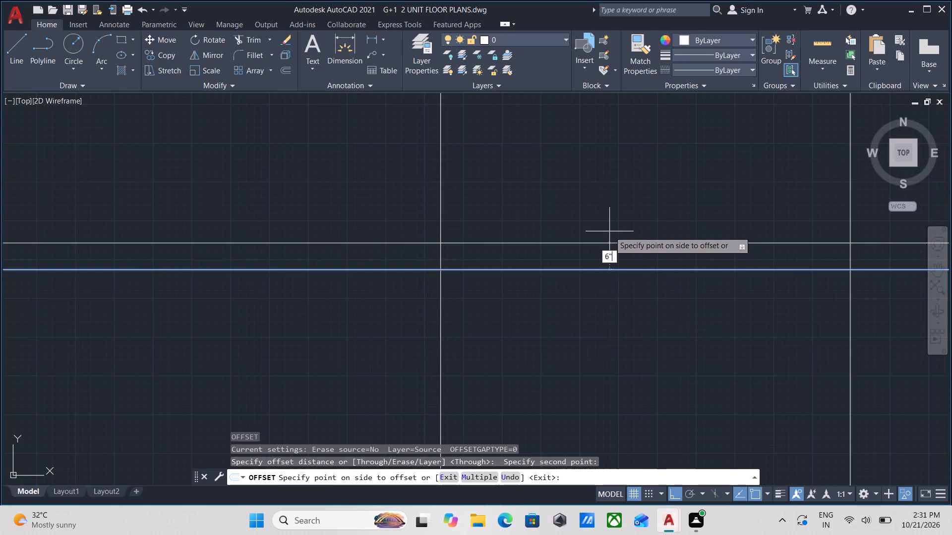
key("Return")
scroll(576, 231, "down", 3)
key("Escape")
scroll(601, 248, "down", 1)
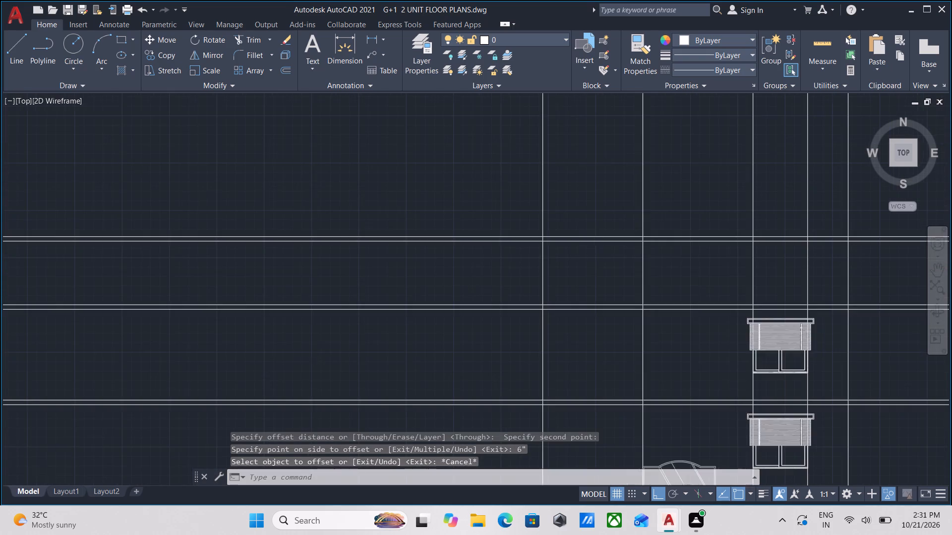
Erase the two vertical construction lines running through the sides of the stacked elevation windows.
scroll(647, 276, "down", 1)
middle_click_drag(647, 276, 656, 263)
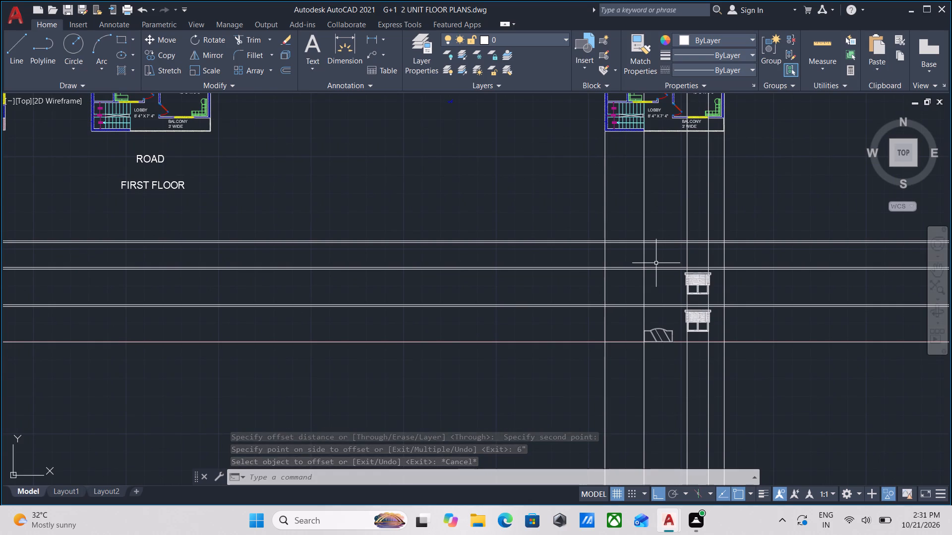
scroll(720, 356, "up", 2)
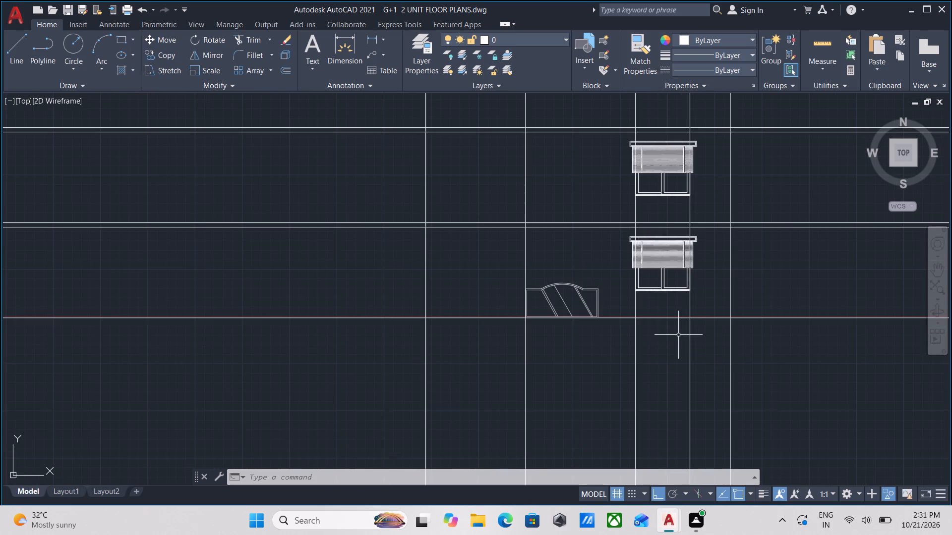
middle_click_drag(708, 349, 706, 323)
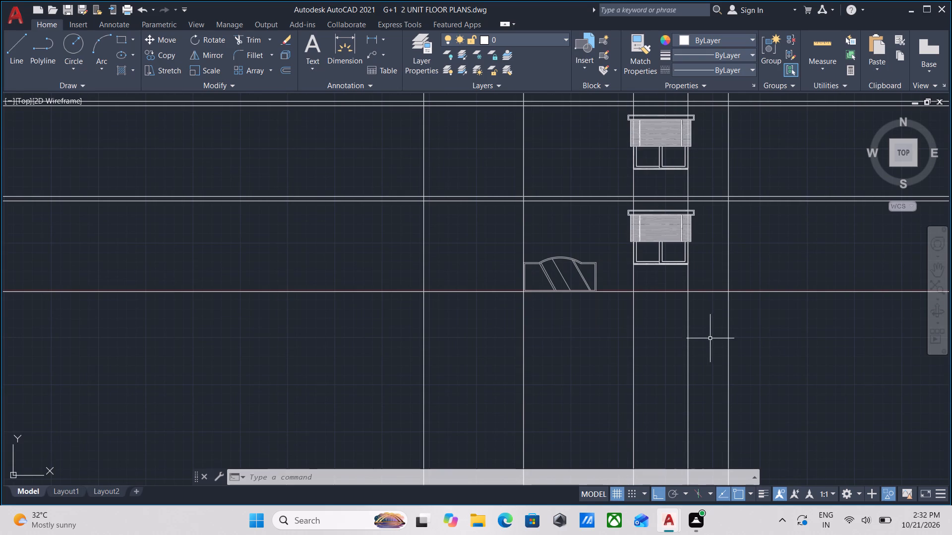
left_click(713, 340)
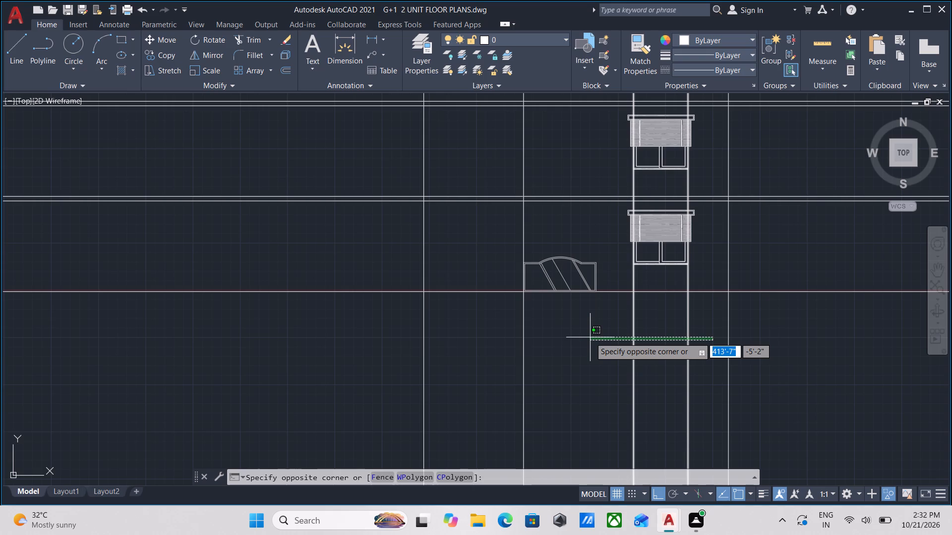
left_click(590, 337)
right_click(590, 337)
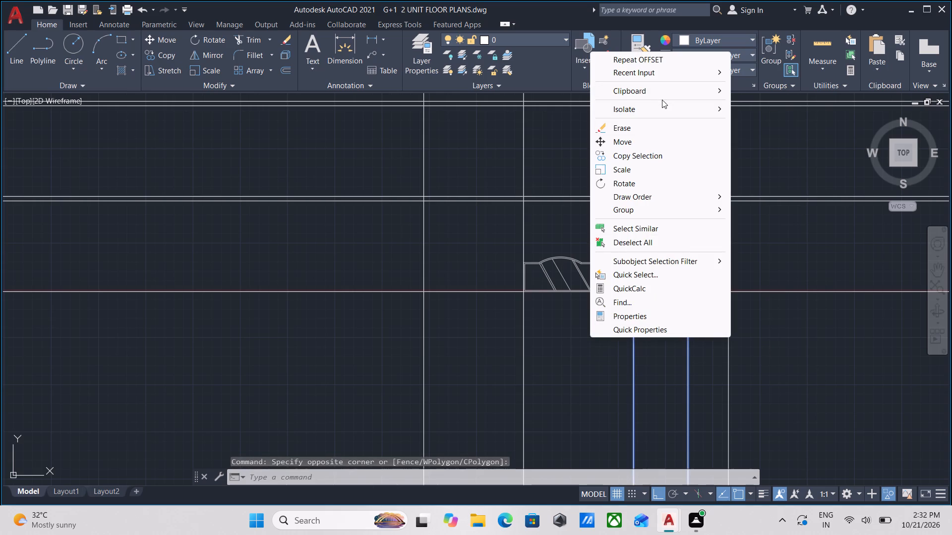
left_click(643, 127)
Examine the front elevation's gate, both windows, the slab lines and the remaining vertical construction lines.
scroll(627, 201, "down", 2)
middle_click_drag(624, 208, 629, 253)
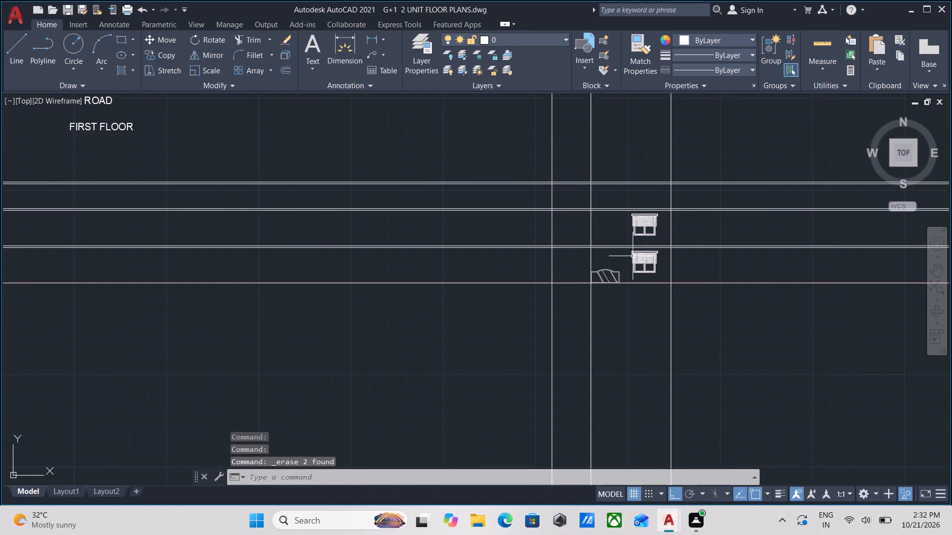
scroll(634, 256, "up", 2)
middle_click_drag(600, 257, 618, 251)
middle_click_drag(618, 251, 619, 257)
scroll(631, 269, "down", 1)
middle_click_drag(631, 269, 654, 261)
scroll(556, 290, "up", 2)
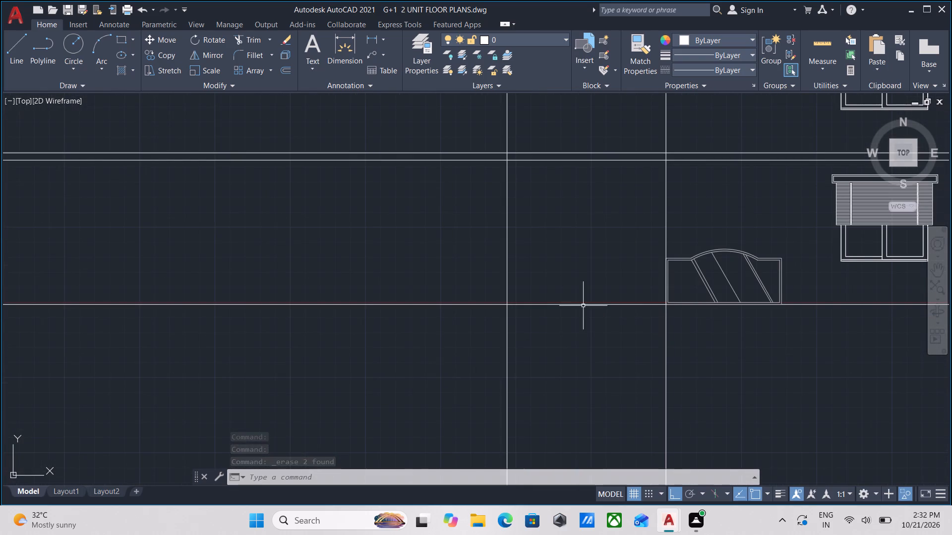
middle_click_drag(615, 300, 611, 313)
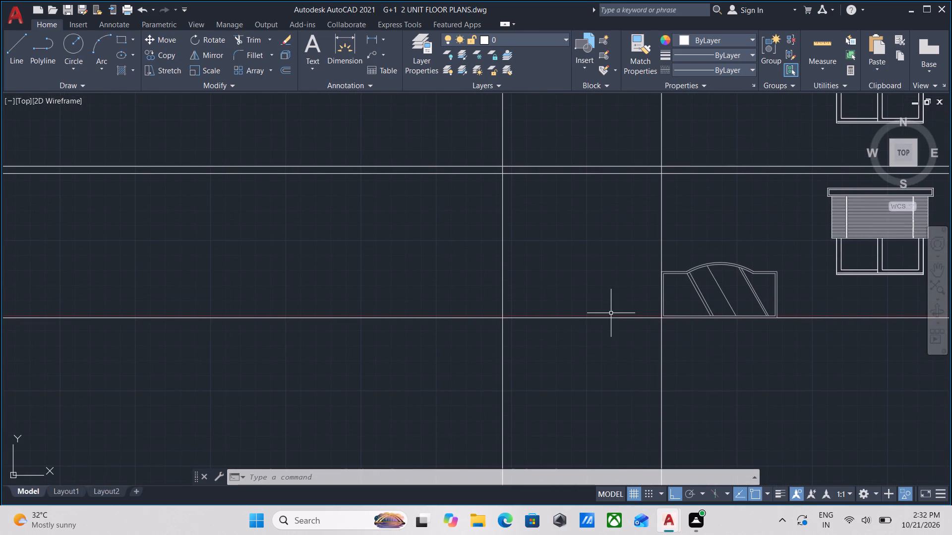
scroll(780, 295, "up", 1)
middle_click_drag(780, 295, 728, 309)
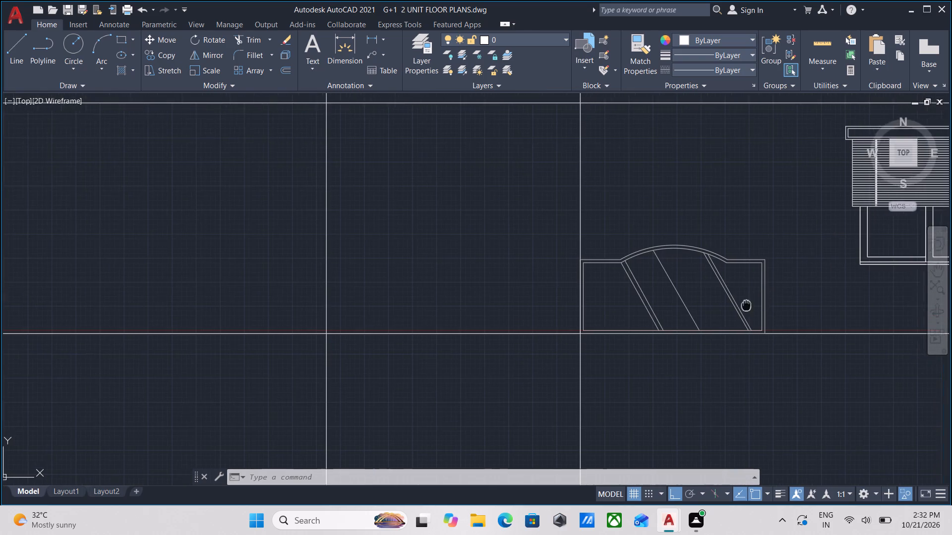
middle_click_drag(728, 309, 728, 310)
scroll(743, 311, "down", 1)
middle_click_drag(743, 311, 705, 315)
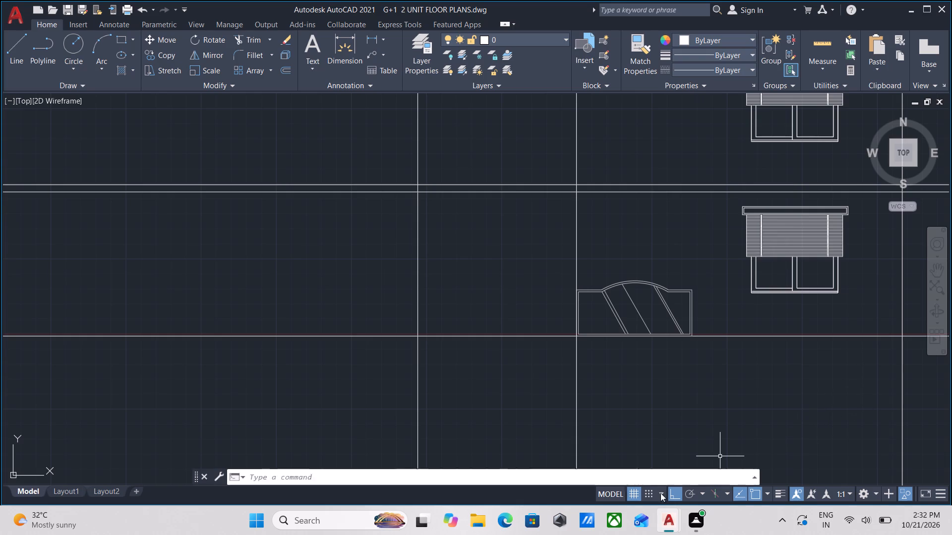
scroll(742, 247, "up", 1)
scroll(746, 259, "down", 2)
middle_click_drag(747, 274, 685, 321)
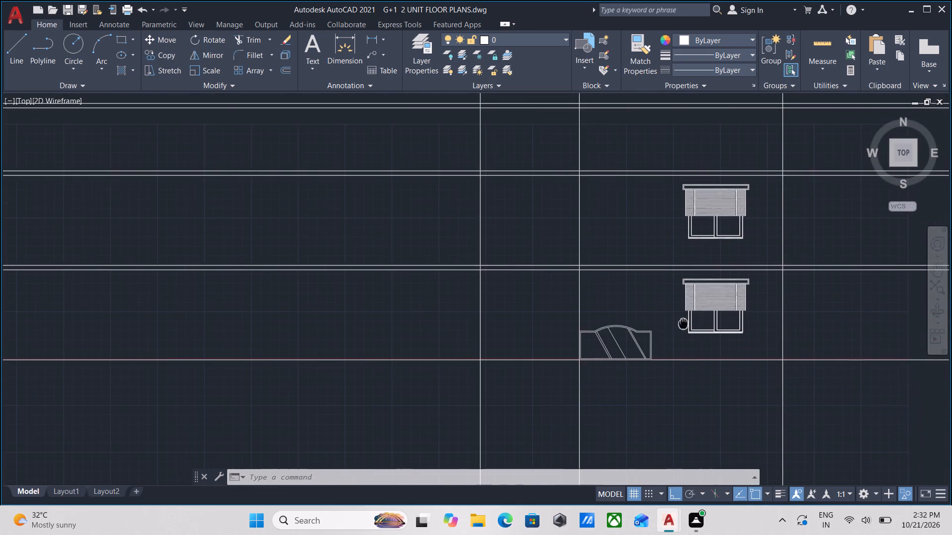
scroll(683, 323, "down", 1)
middle_click_drag(683, 323, 677, 295)
scroll(683, 323, "down", 1)
scroll(675, 297, "up", 1)
middle_click_drag(675, 297, 685, 343)
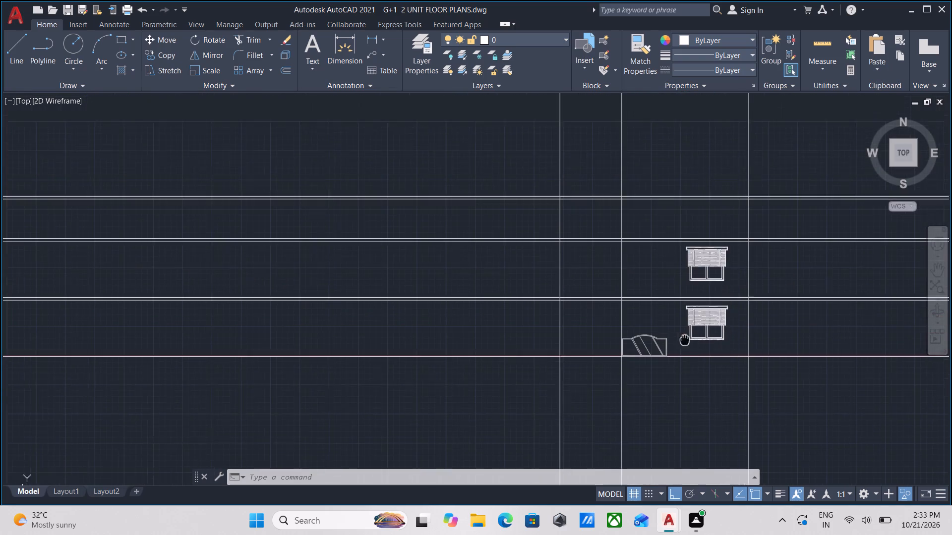
Examine the elevation's slab lines, stacked windows and gate against the vertical construction lines.
middle_click_drag(676, 341, 689, 391)
scroll(634, 343, "up", 2)
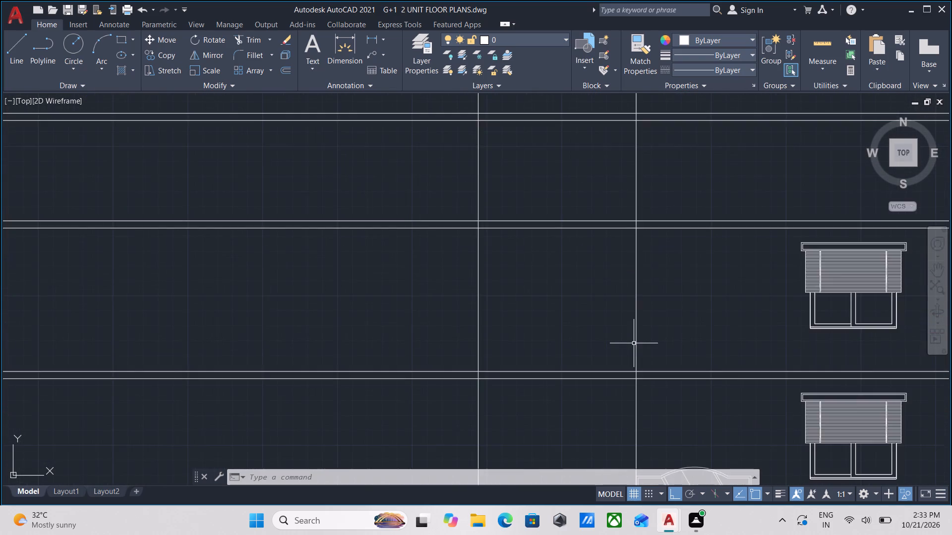
scroll(634, 343, "down", 1)
middle_click_drag(634, 343, 642, 317)
scroll(651, 328, "down", 1)
middle_click_drag(651, 328, 651, 339)
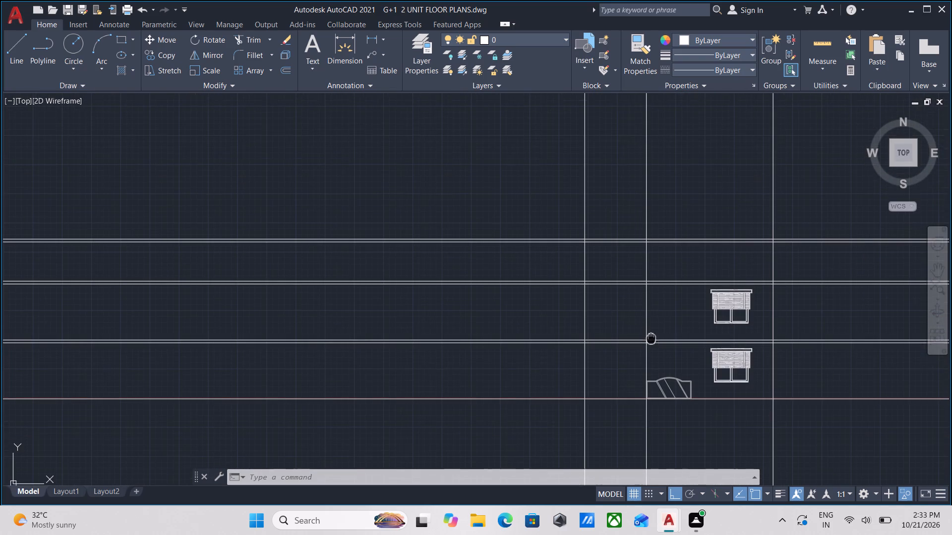
scroll(643, 366, "up", 4)
scroll(623, 340, "down", 1)
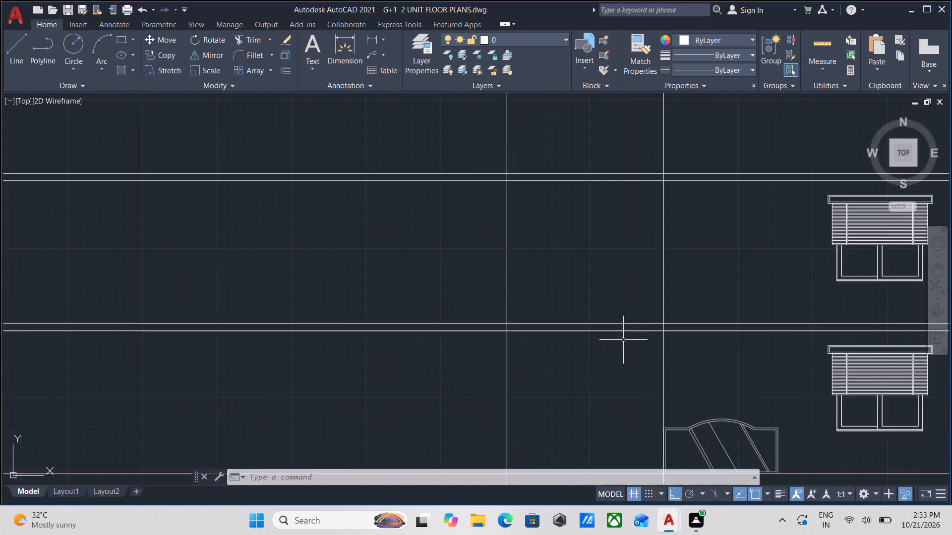
scroll(623, 340, "down", 2)
middle_click_drag(653, 357, 568, 355)
scroll(588, 349, "down", 1)
middle_click_drag(588, 349, 586, 389)
scroll(528, 253, "up", 1)
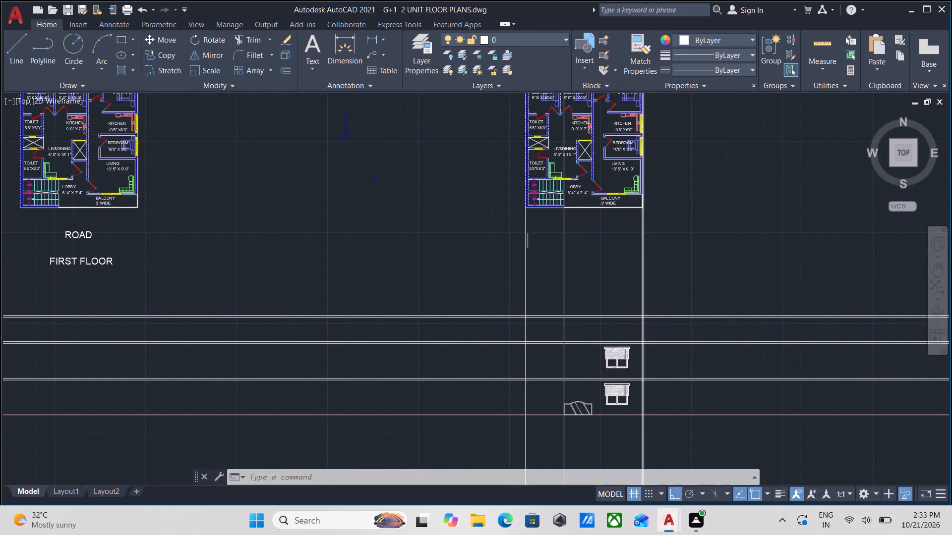
Check the first-floor plan's staircase, lobby and balcony against the vertical projection lines running down to the front elevation.
middle_click_drag(594, 222, 584, 234)
scroll(601, 228, "down", 1)
middle_click_drag(601, 228, 575, 229)
scroll(559, 173, "up", 4)
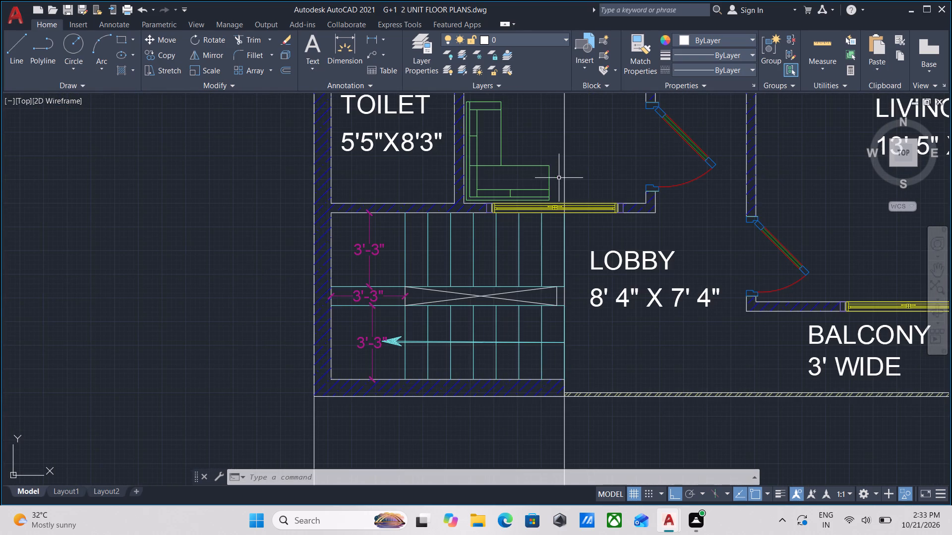
scroll(562, 194, "down", 2)
middle_click_drag(576, 227, 576, 223)
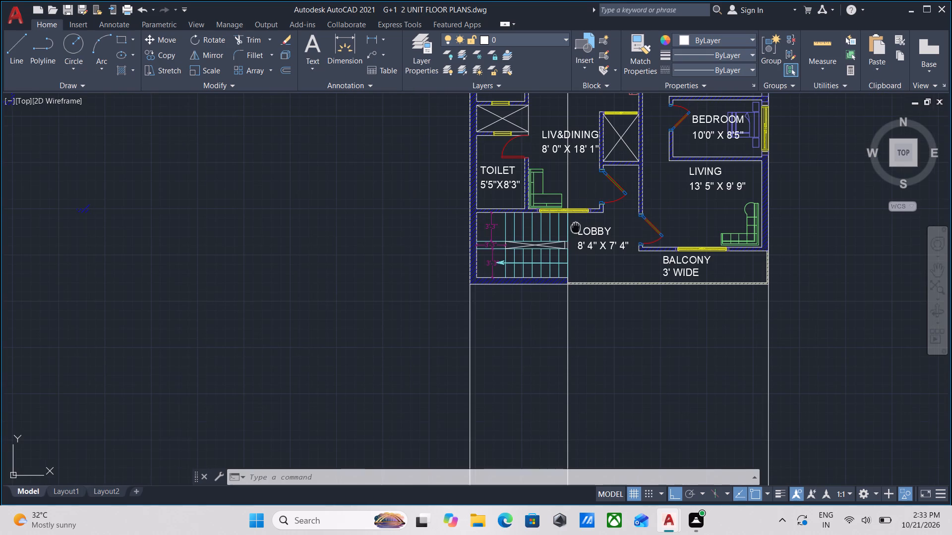
middle_click_drag(576, 223, 577, 185)
scroll(577, 185, "down", 1)
scroll(577, 258, "down", 1)
middle_click_drag(577, 258, 577, 253)
scroll(577, 253, "up", 1)
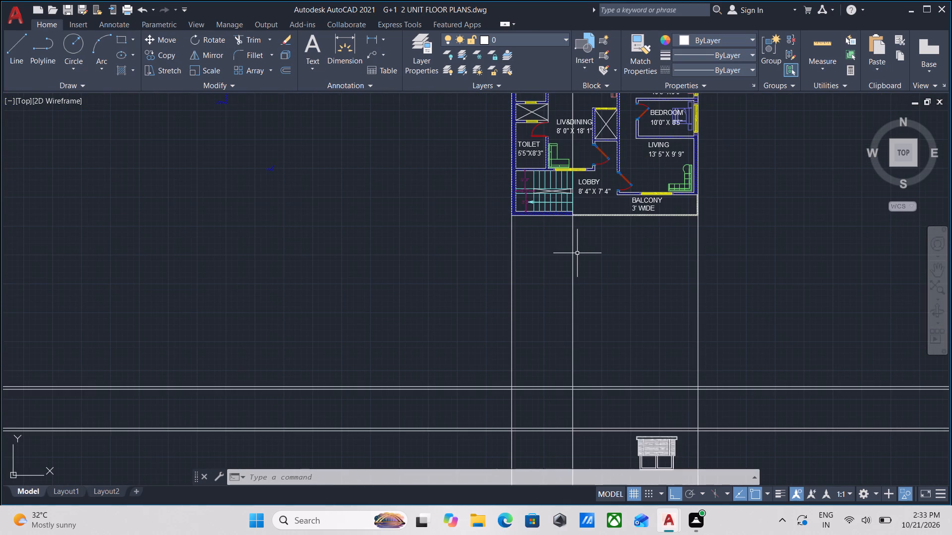
scroll(578, 252, "down", 2)
middle_click(578, 252)
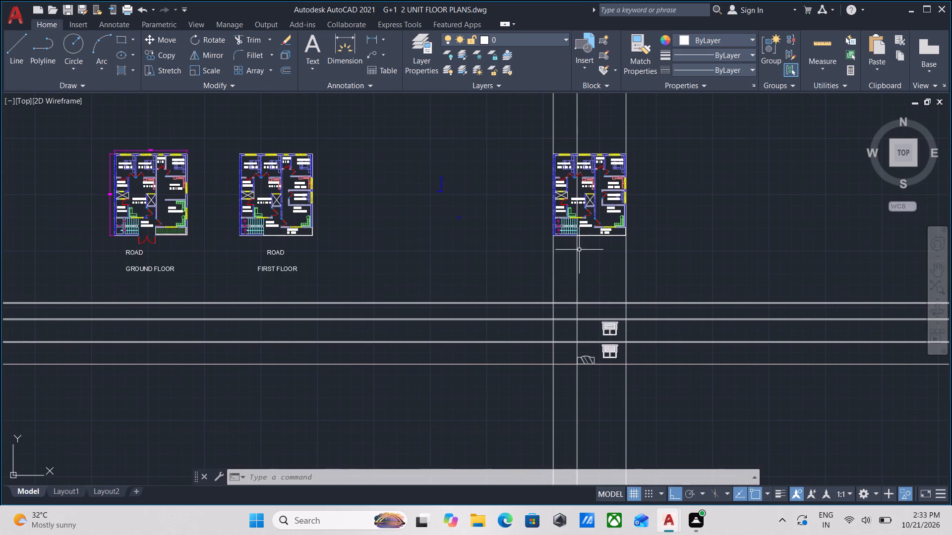
scroll(585, 247, "up", 2)
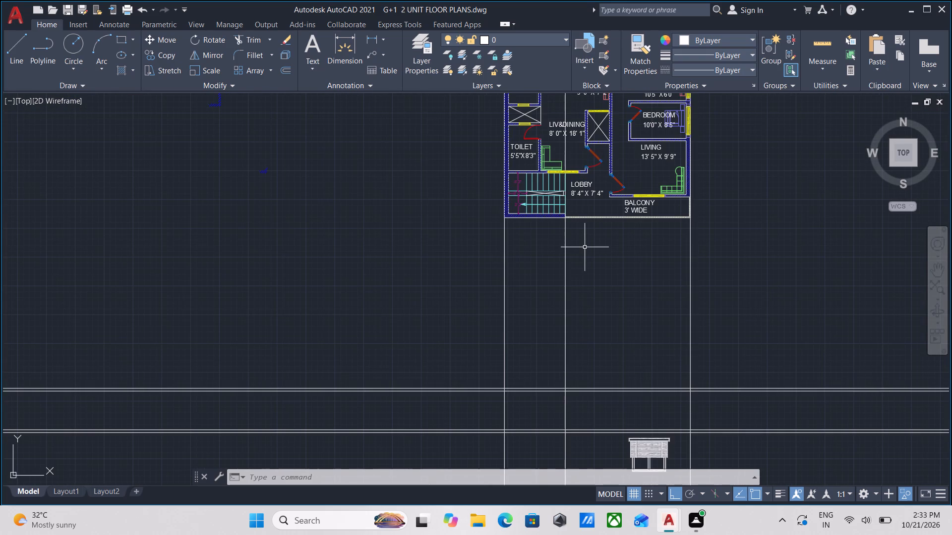
scroll(585, 247, "down", 1)
middle_click_drag(585, 247, 588, 265)
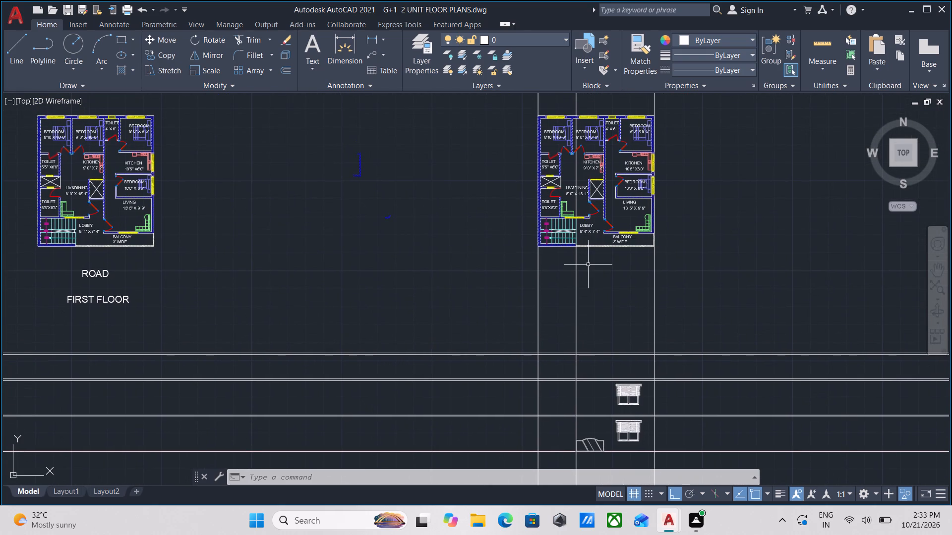
scroll(607, 263, "down", 1)
scroll(607, 263, "up", 2)
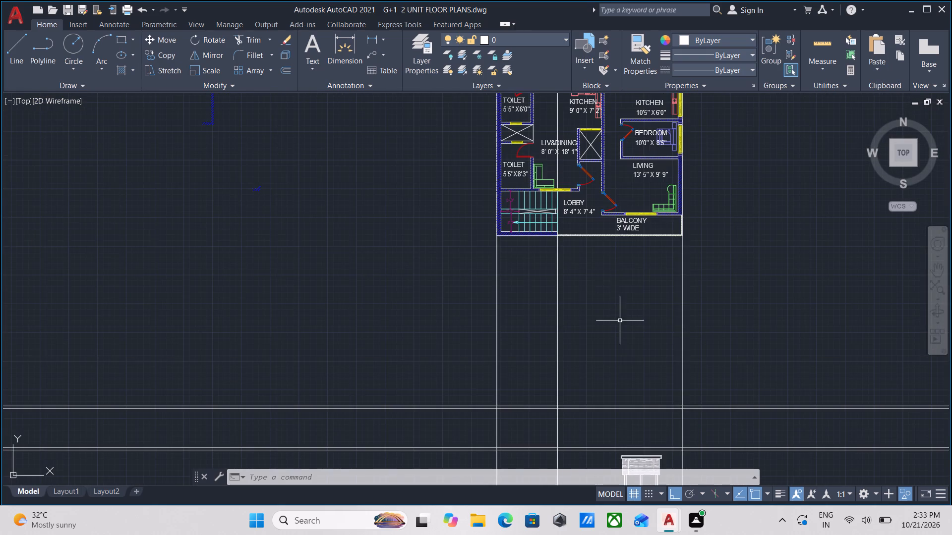
middle_click_drag(621, 325, 619, 250)
scroll(621, 255, "down", 1)
middle_click_drag(621, 255, 623, 244)
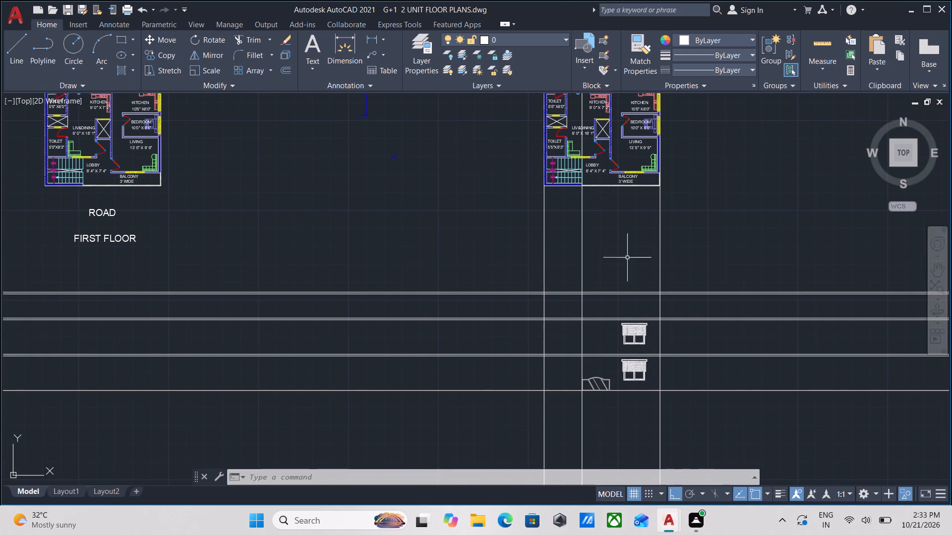
scroll(694, 357, "up", 1)
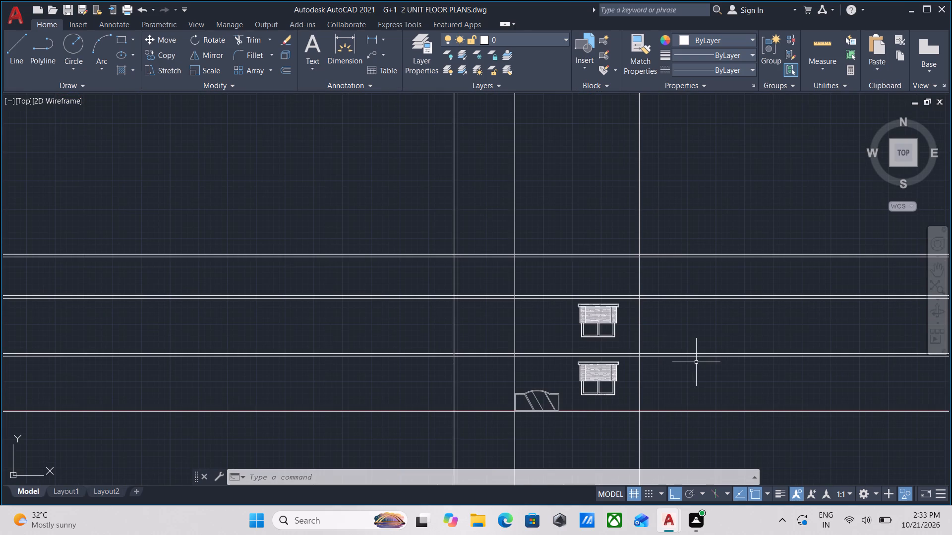
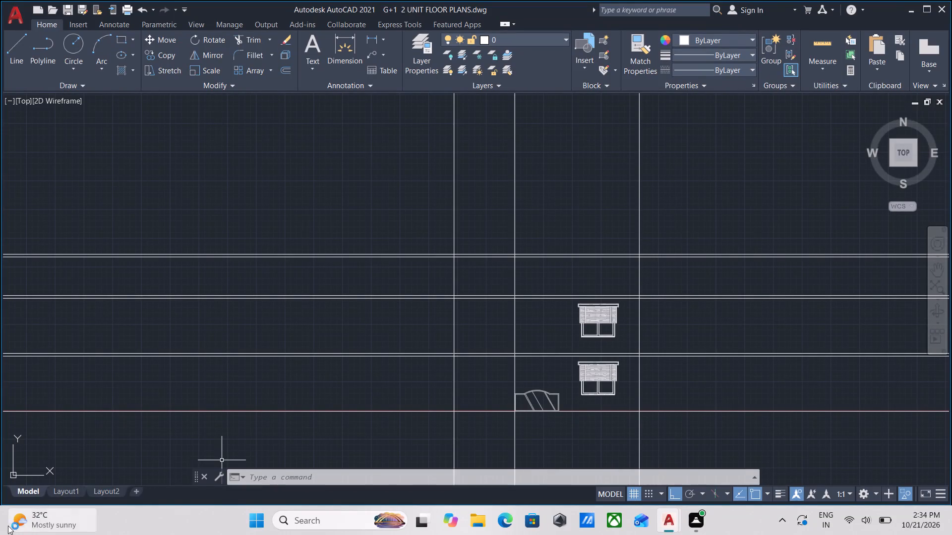
End the object isolation to bring back the hidden objects around the front elevation.
scroll(151, 508, "up", 1)
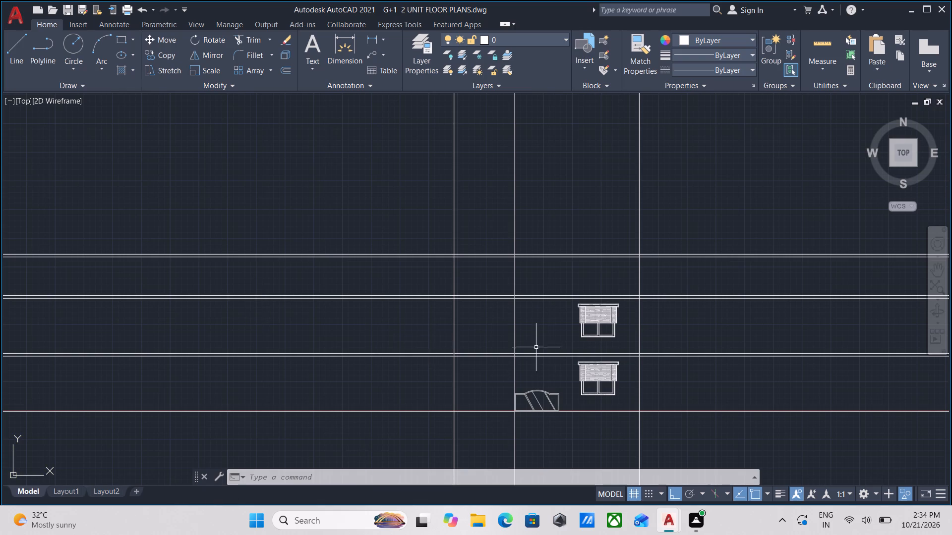
scroll(556, 343, "up", 2)
scroll(518, 346, "down", 1)
middle_click_drag(520, 346, 543, 339)
scroll(512, 355, "down", 1)
middle_click_drag(512, 355, 519, 343)
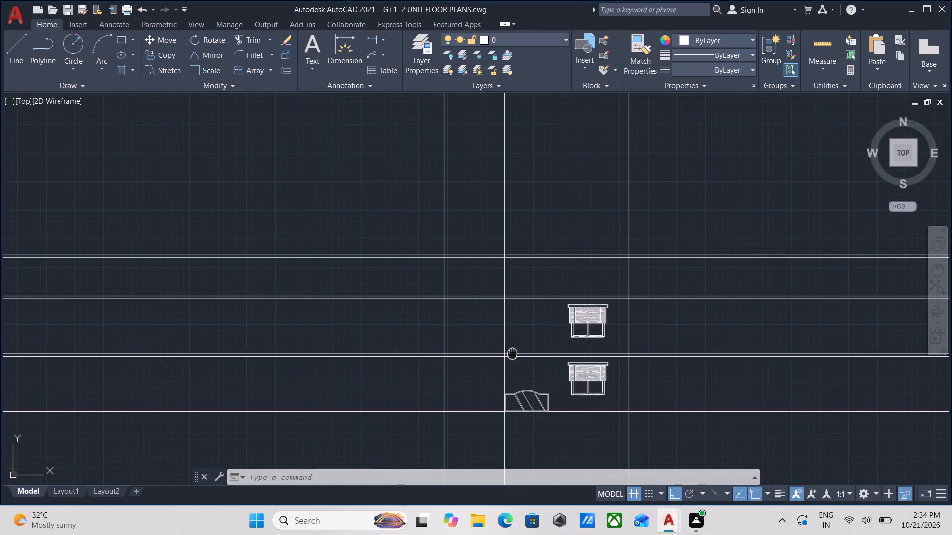
middle_click_drag(519, 343, 520, 341)
scroll(540, 364, "up", 1)
right_click(540, 364)
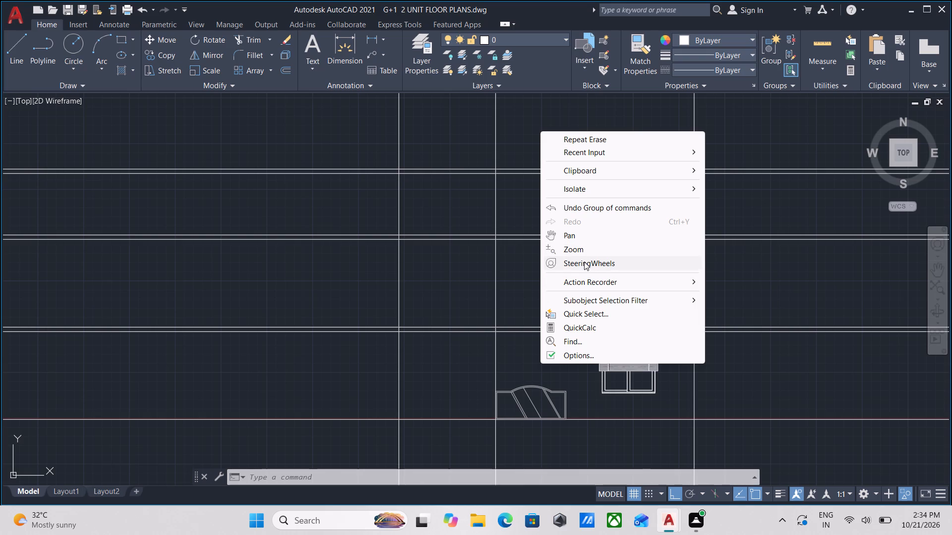
left_click(648, 188)
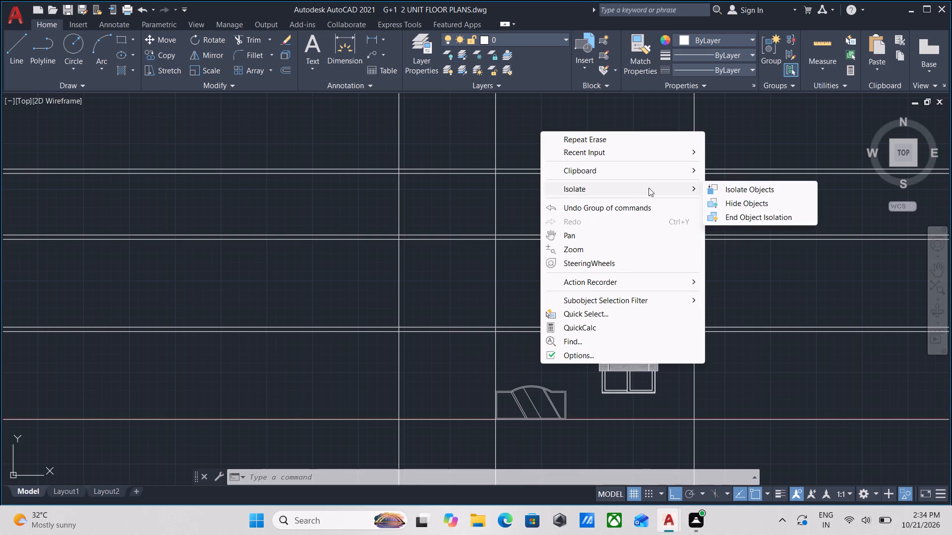
left_click(726, 219)
Ungroup the ground-floor window overlapping the gate, including its nested group, down to individual lines.
scroll(450, 421, "up", 3)
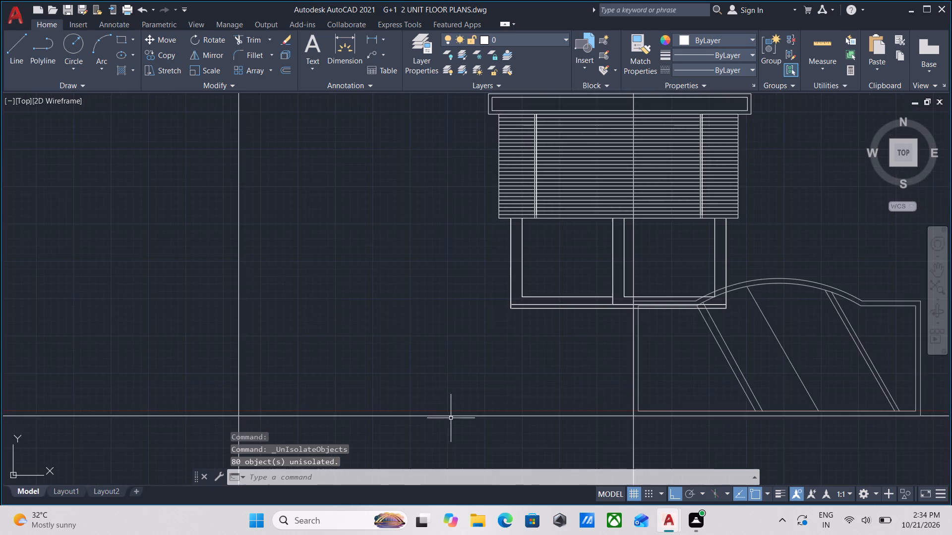
scroll(475, 390, "down", 2)
middle_click(475, 390)
left_click(498, 371)
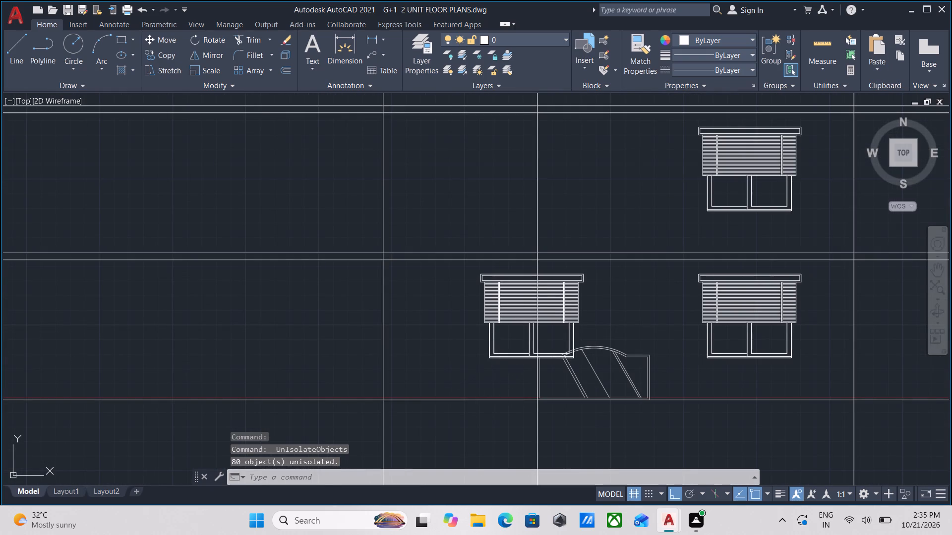
left_click(478, 273)
scroll(538, 318, "up", 1)
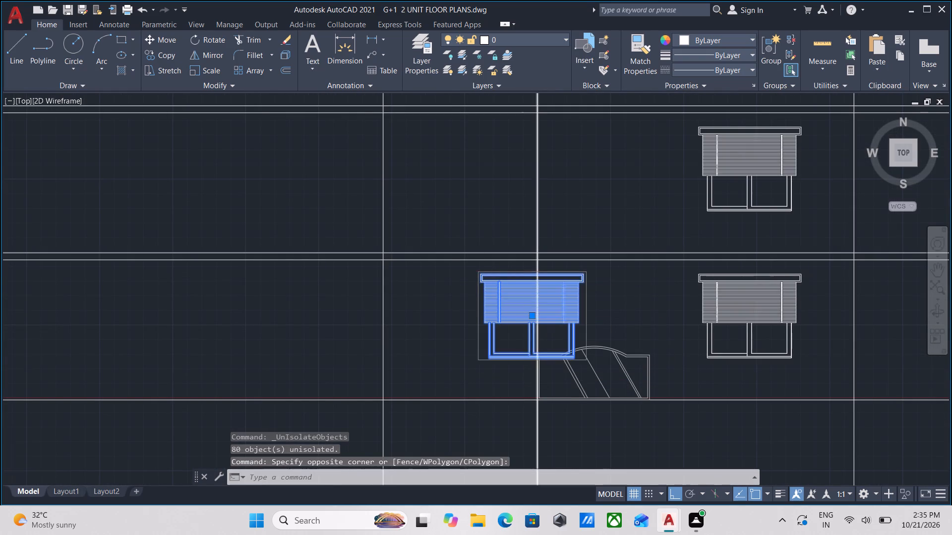
type("UNG")
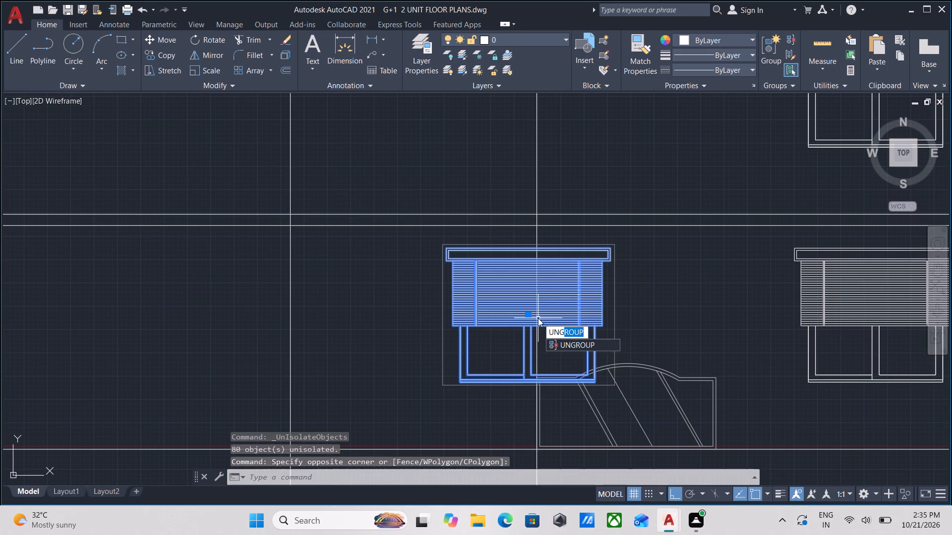
key("Return")
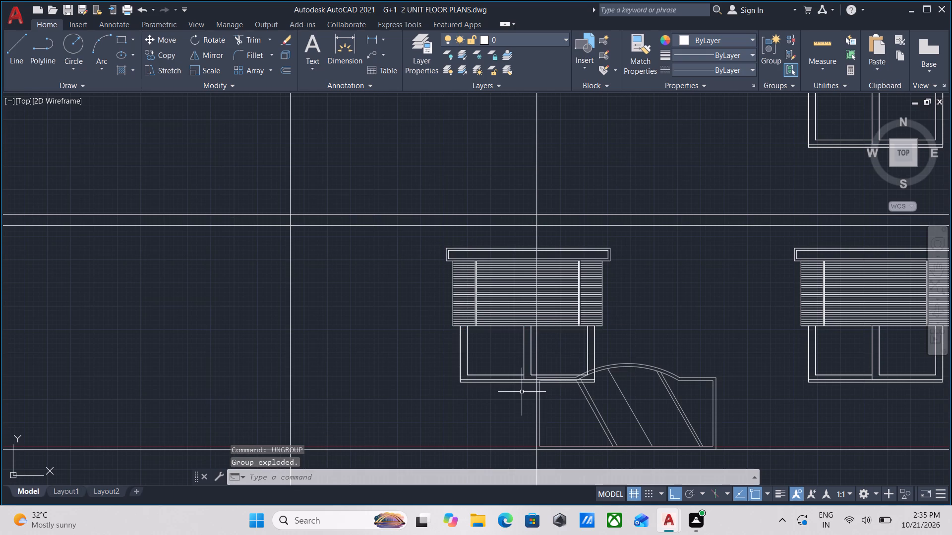
left_click(496, 390)
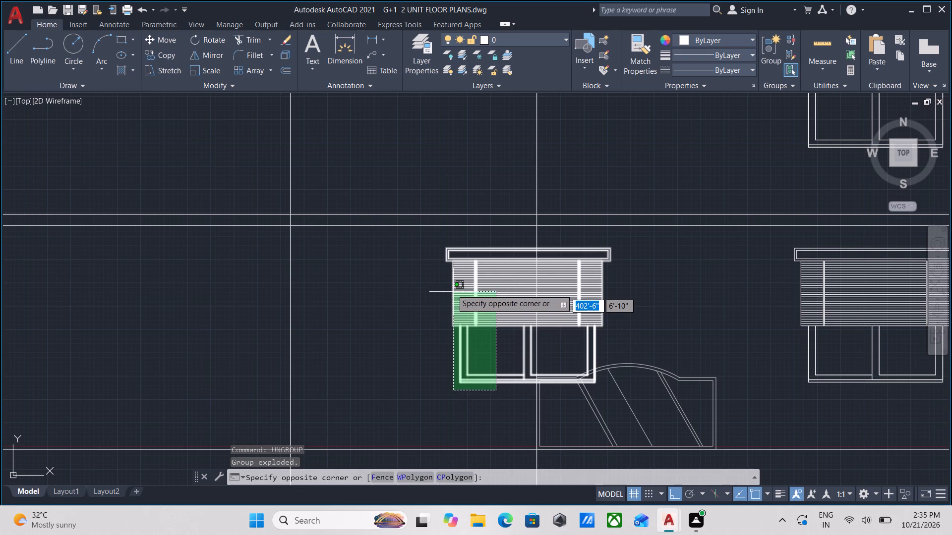
left_click(438, 273)
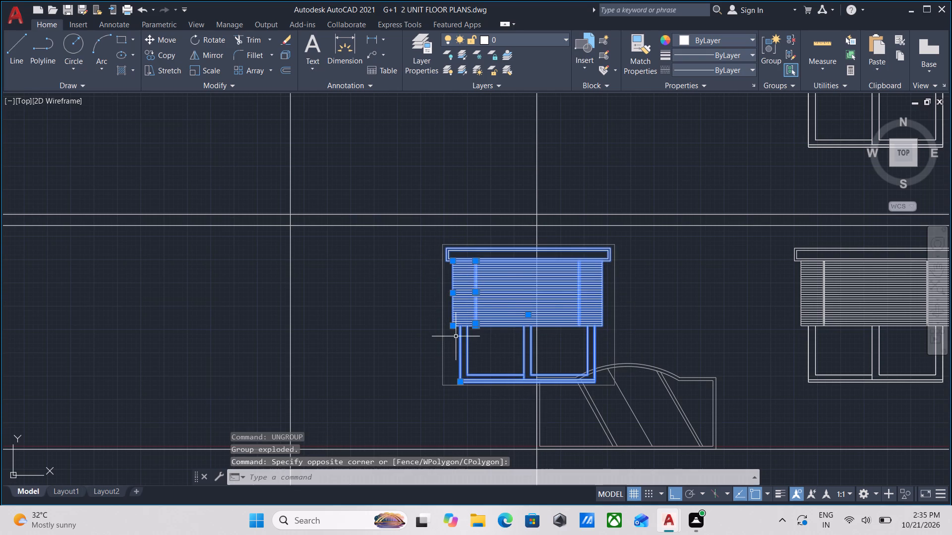
type("UN")
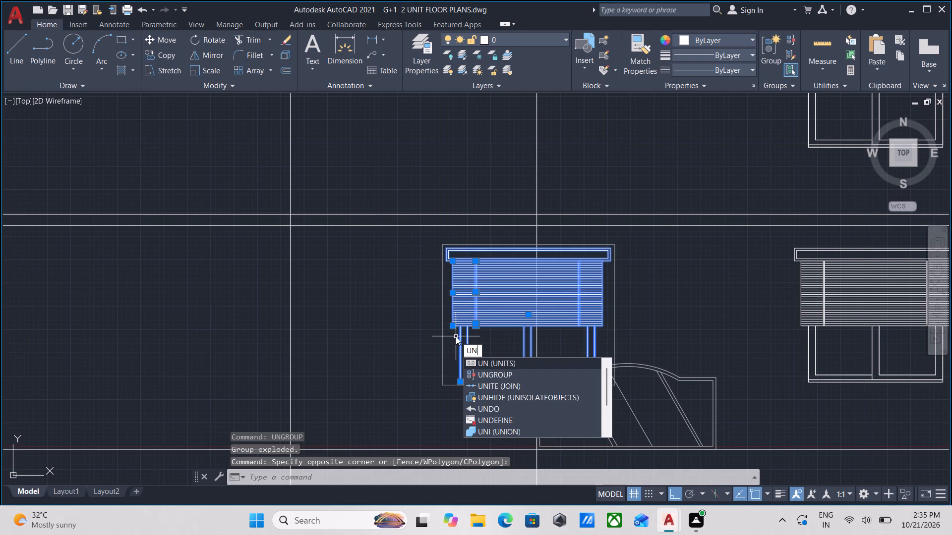
key("g")
key("Return")
left_click(479, 391)
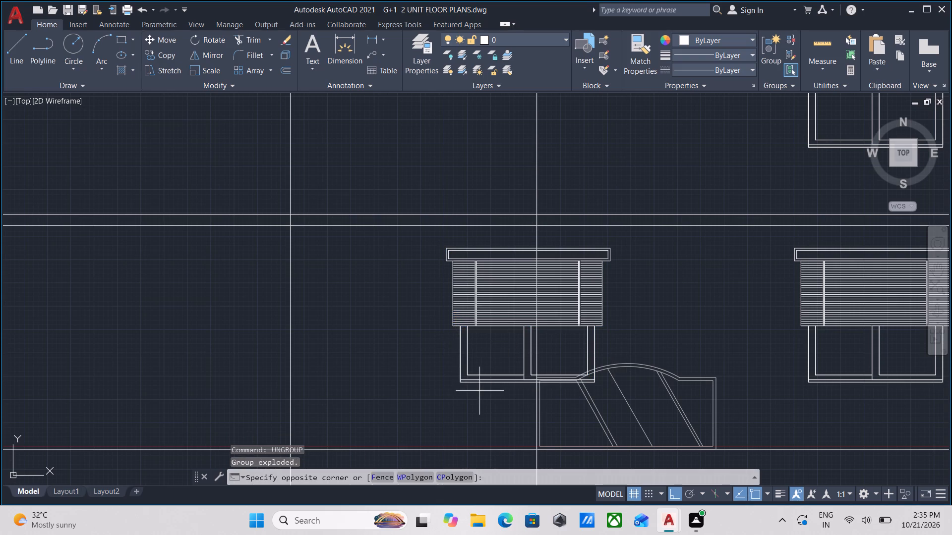
left_click(430, 242)
scroll(450, 267, "up", 2)
right_click(450, 268)
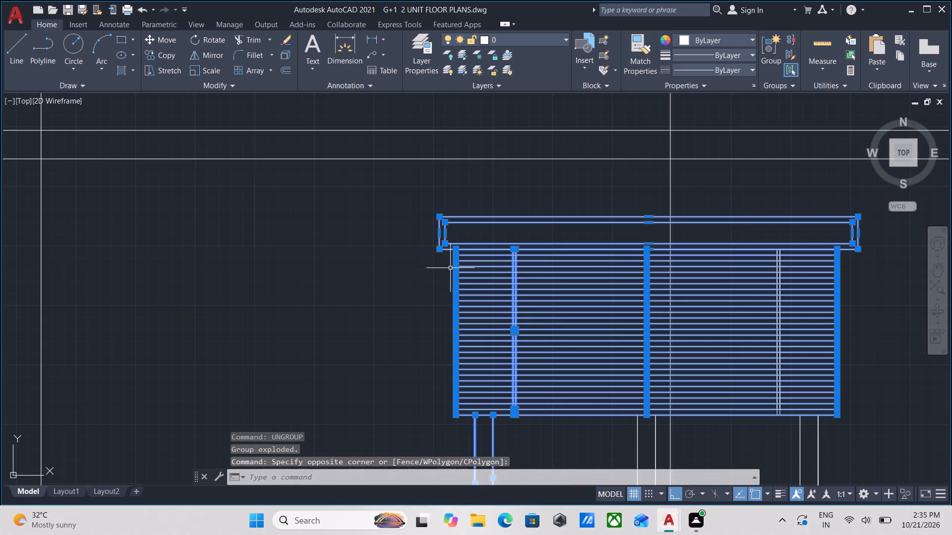
key("Escape")
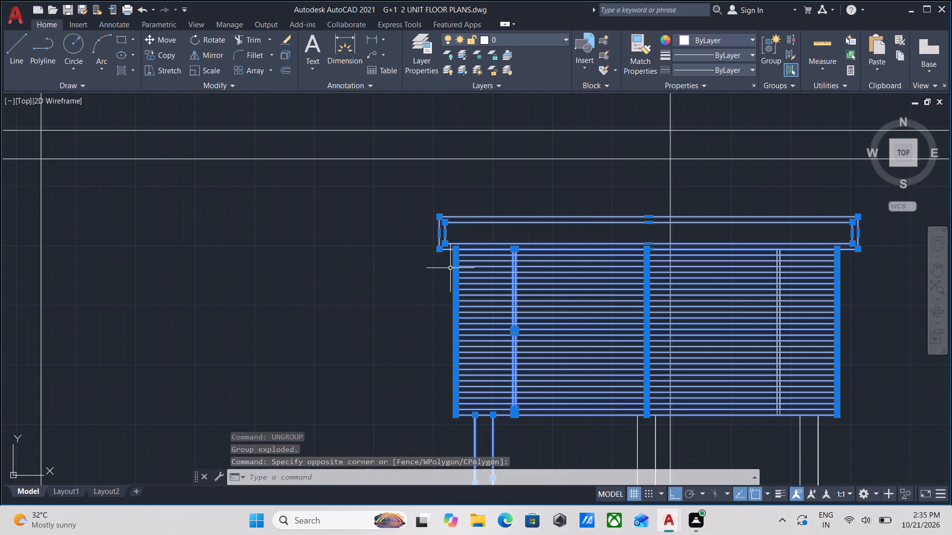
key("Escape")
Trim the ungrouped window's header, louvres, sill and middle frame back to the vertical construction line at the gate's left edge.
scroll(529, 278, "down", 1)
middle_click_drag(578, 354, 576, 350)
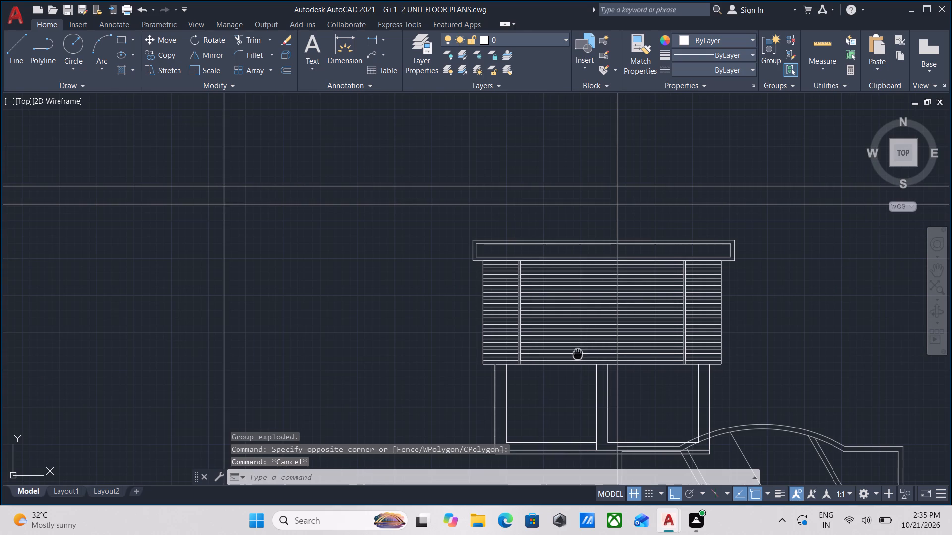
middle_click_drag(576, 350, 574, 304)
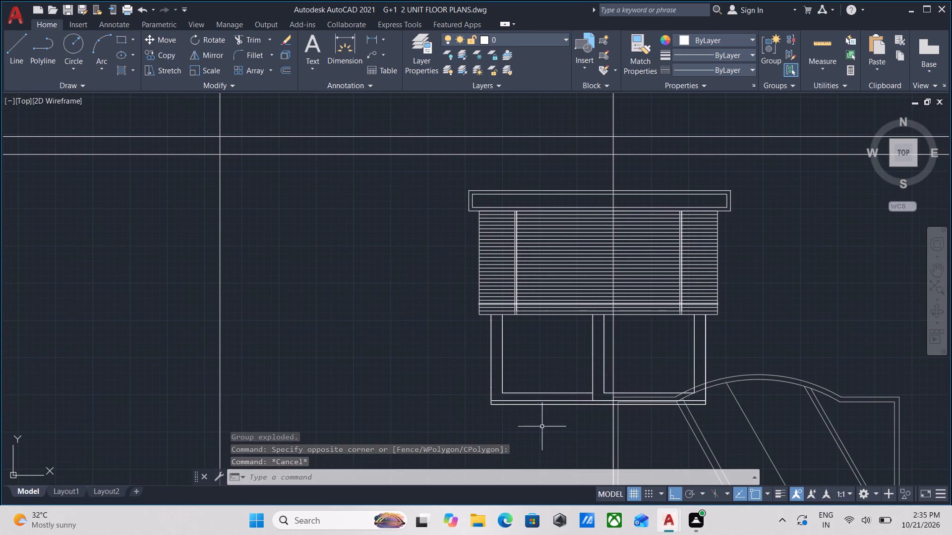
type("TR")
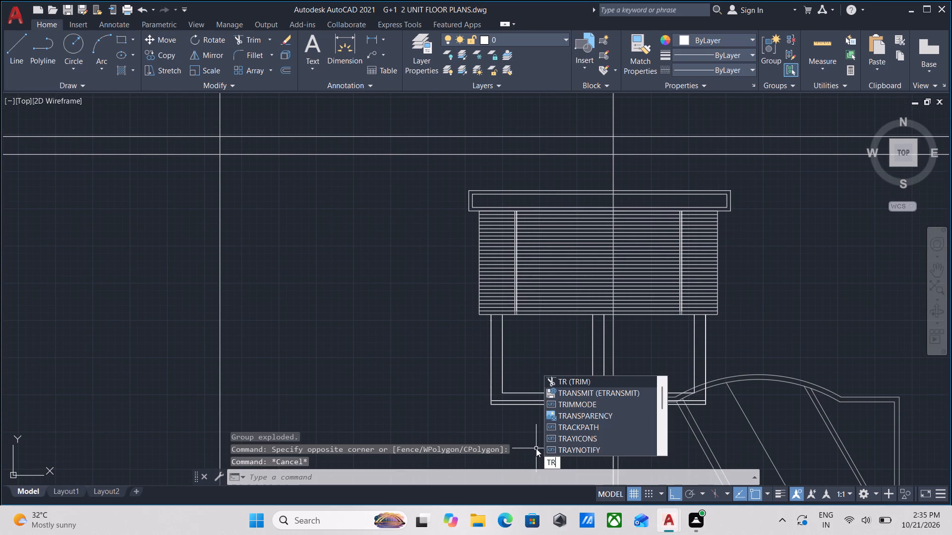
key("Return")
left_click(536, 448)
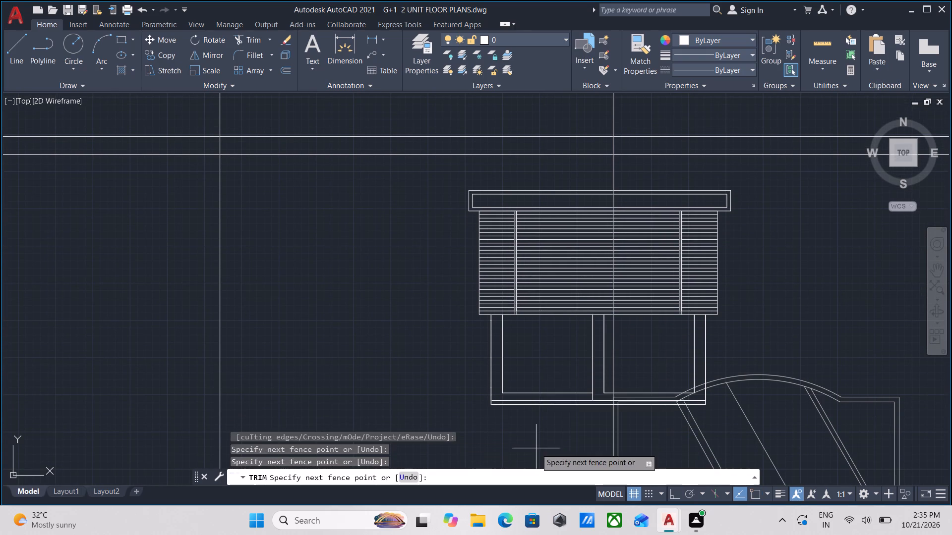
middle_click_drag(543, 252, 544, 296)
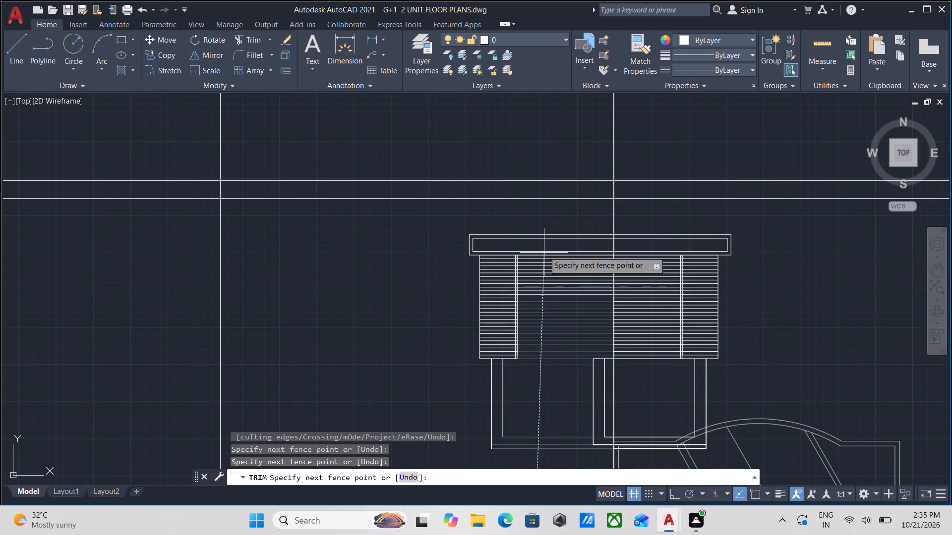
left_click(543, 209)
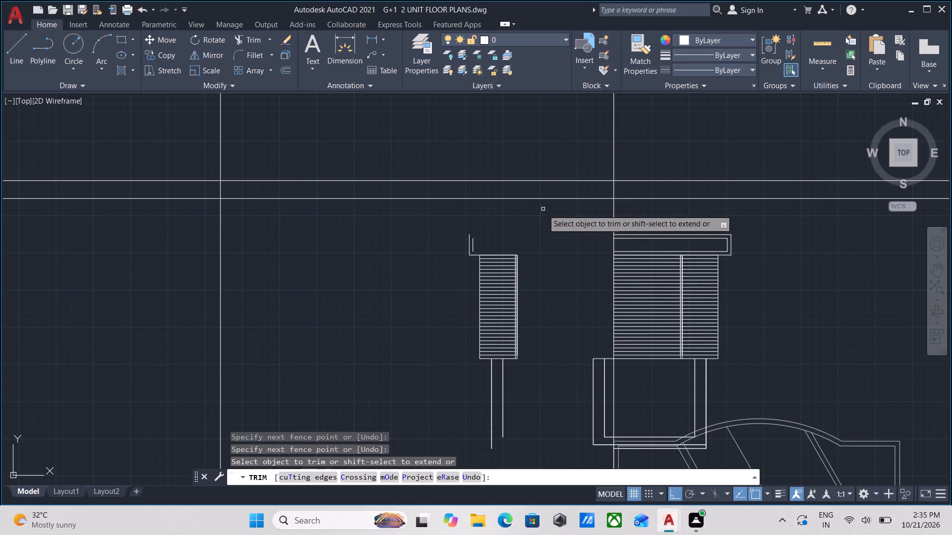
middle_click_drag(575, 325, 557, 255)
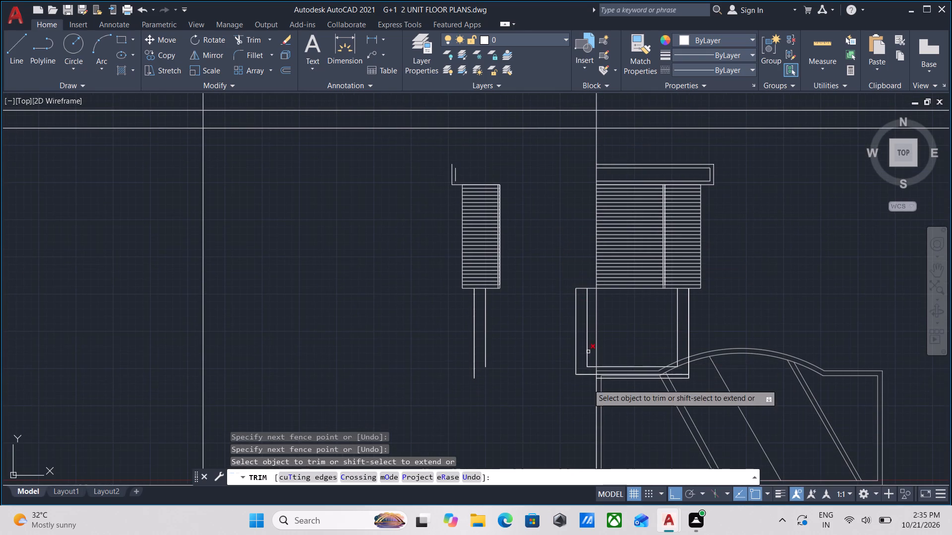
left_click(585, 395)
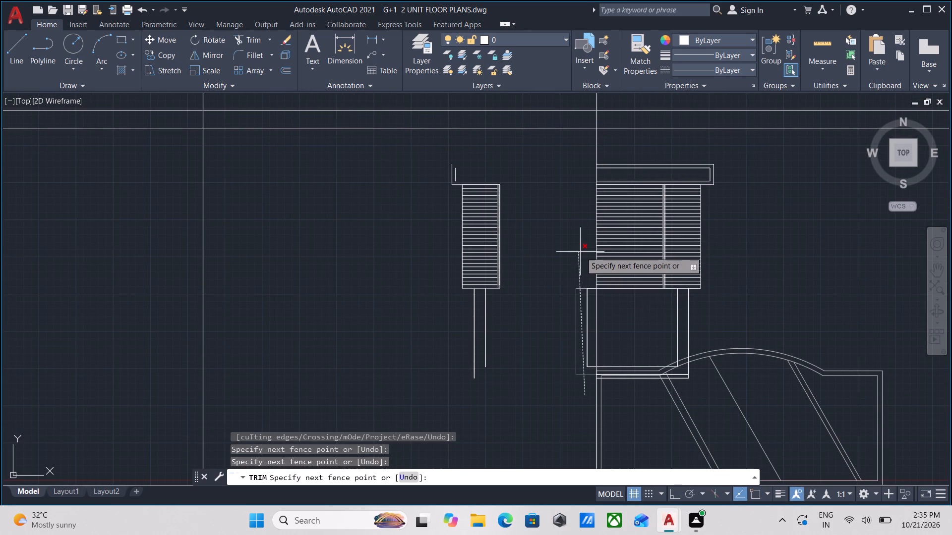
left_click(593, 248)
left_click(584, 375)
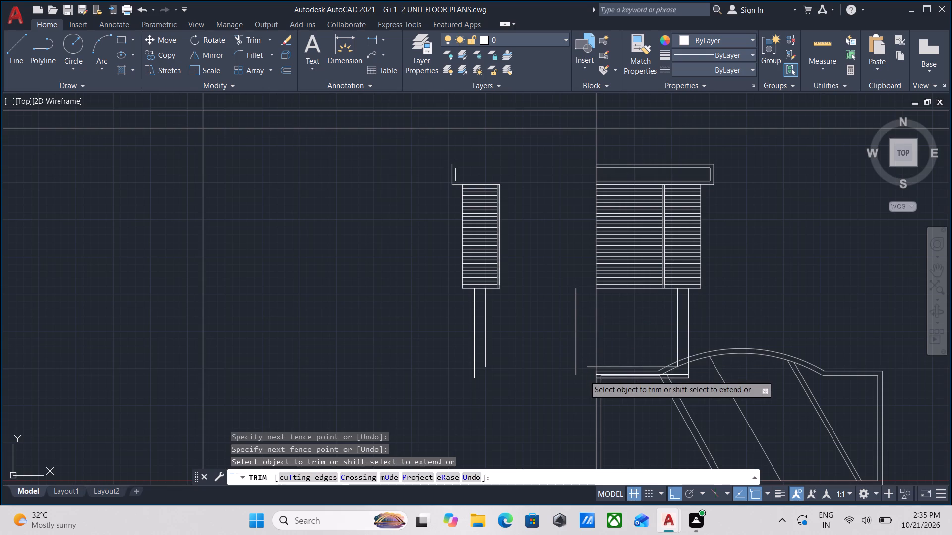
left_click(553, 299)
Trim away the window's left frame posts and the short sill stub projecting past the vertical construction line.
middle_click_drag(517, 325, 530, 367)
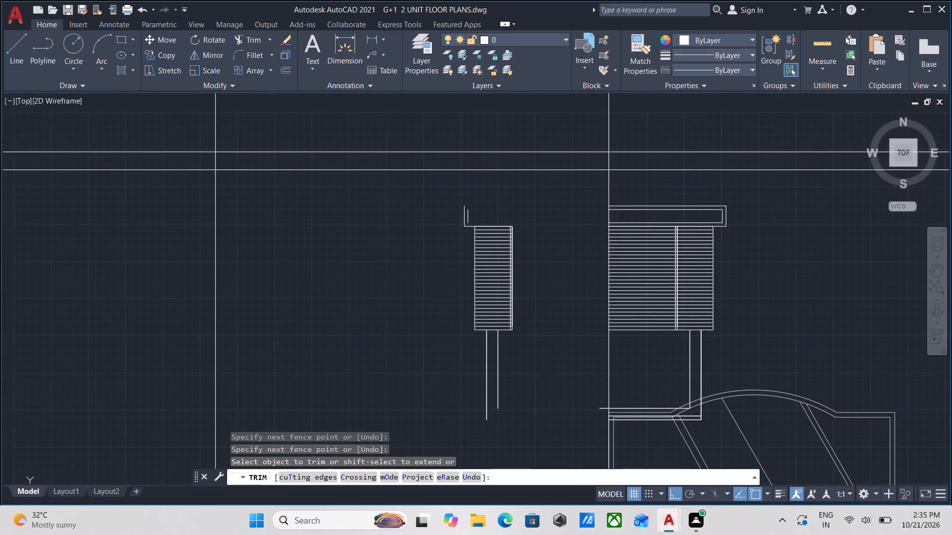
left_click(530, 367)
left_click(381, 339)
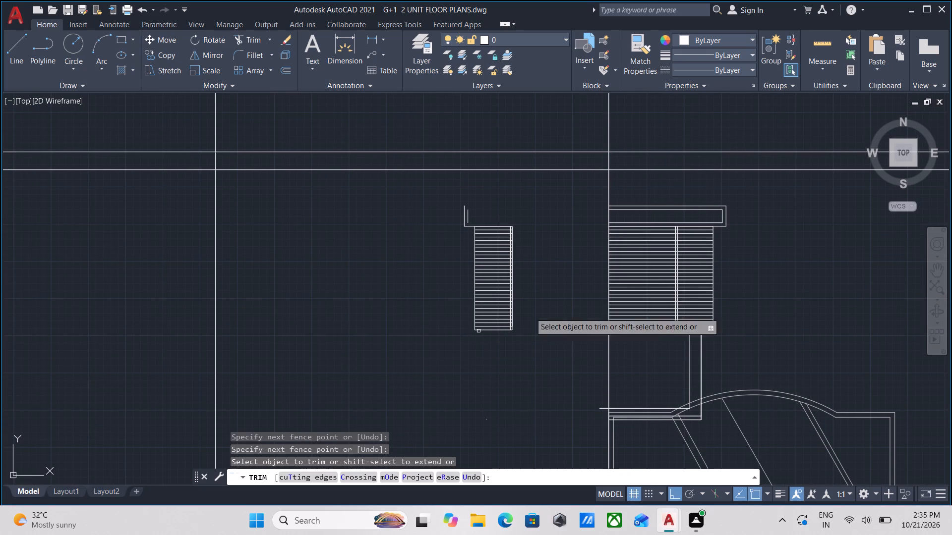
left_click(505, 358)
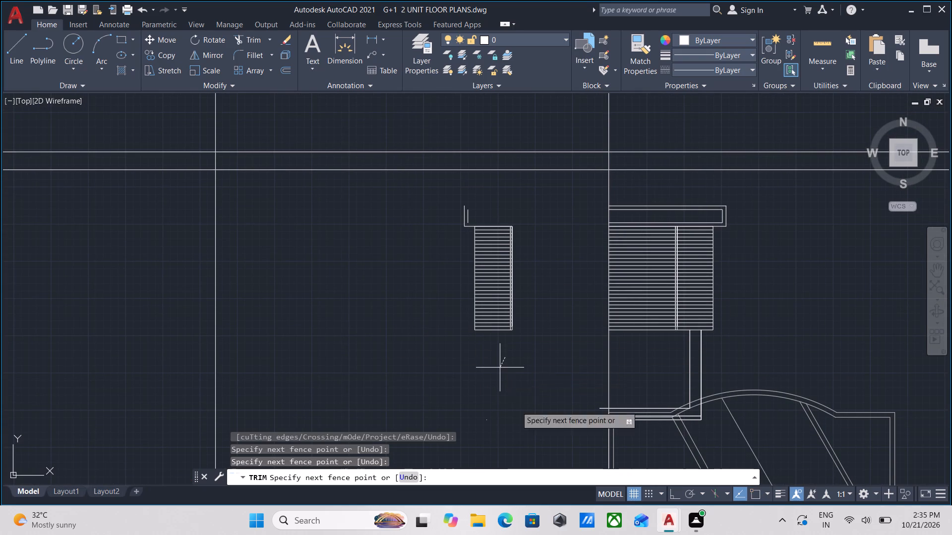
left_click(480, 436)
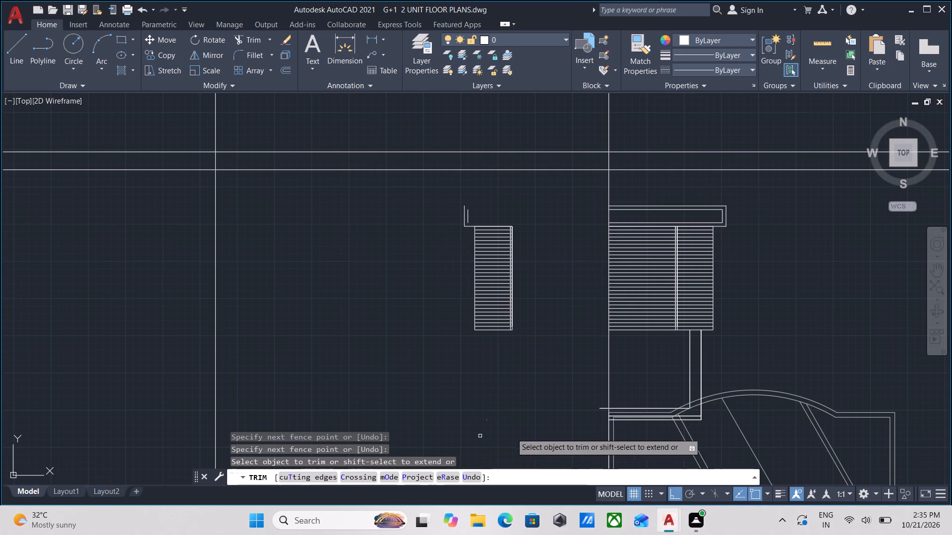
scroll(591, 420, "up", 2)
left_click(599, 417)
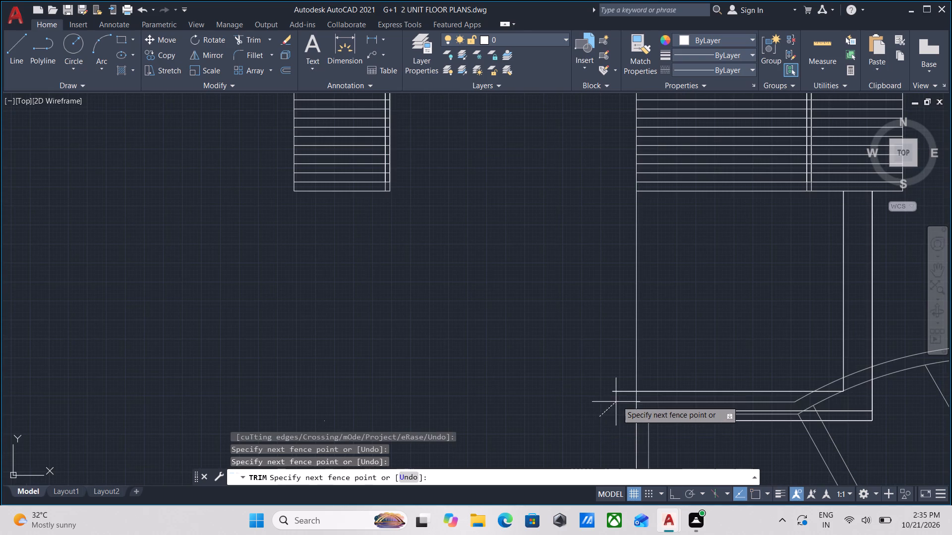
left_click(635, 366)
scroll(619, 391, "up", 1)
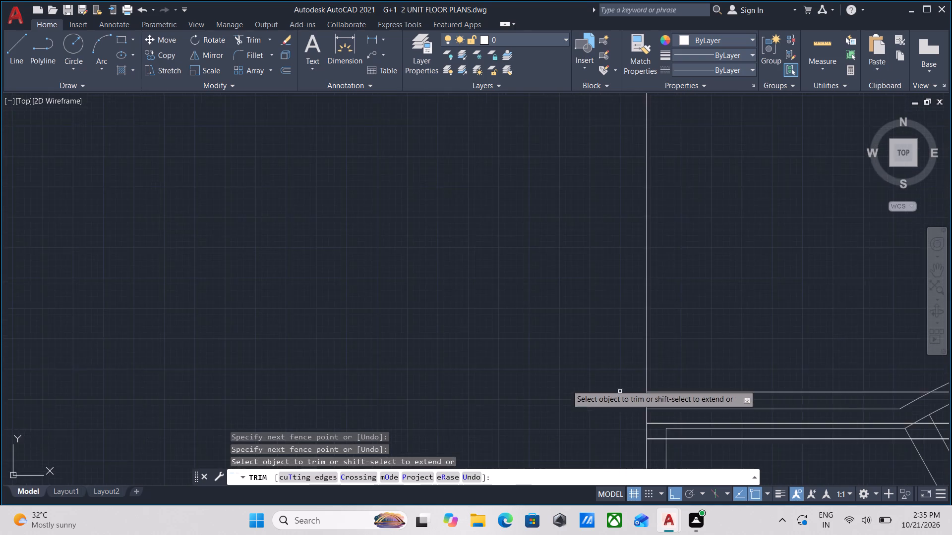
scroll(566, 385, "down", 2)
middle_click_drag(566, 385, 573, 421)
middle_click(528, 361)
key("Escape")
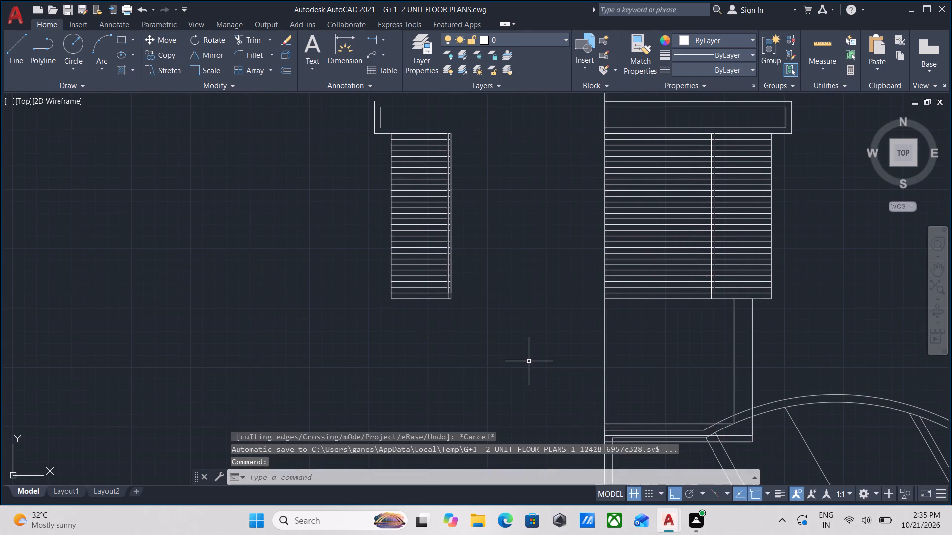
Erase the detached louvre strip and header remnants left of the vertical construction line.
scroll(529, 361, "down", 2)
middle_click_drag(529, 361, 532, 370)
left_click(532, 370)
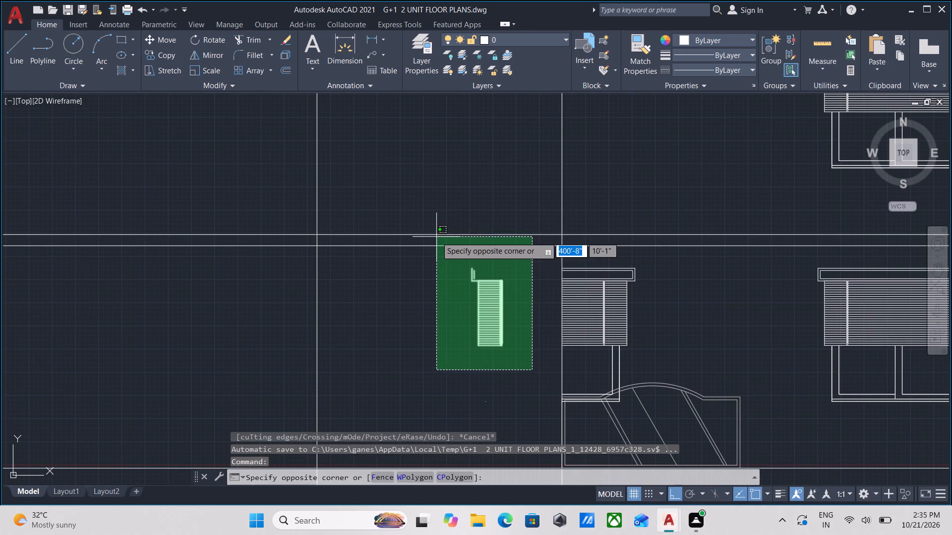
left_click(438, 265)
right_click(438, 265)
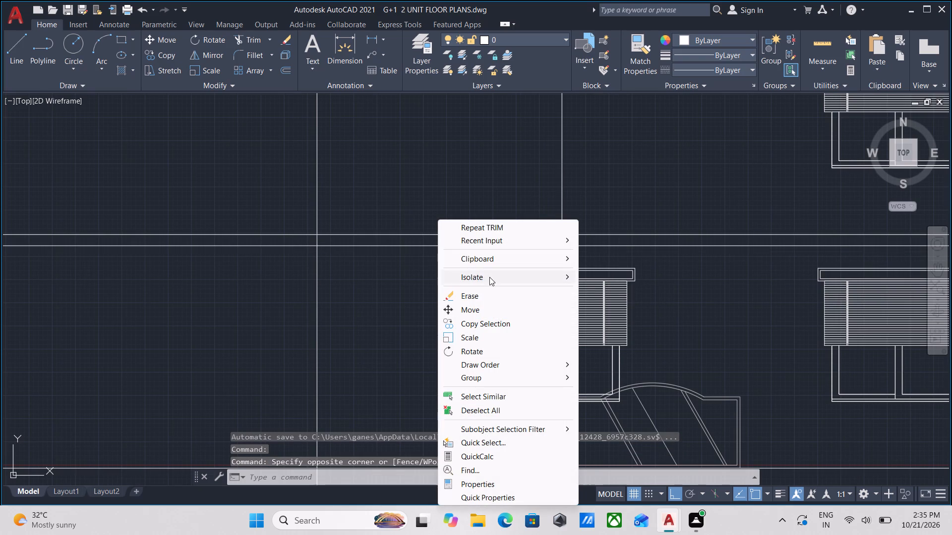
left_click(487, 297)
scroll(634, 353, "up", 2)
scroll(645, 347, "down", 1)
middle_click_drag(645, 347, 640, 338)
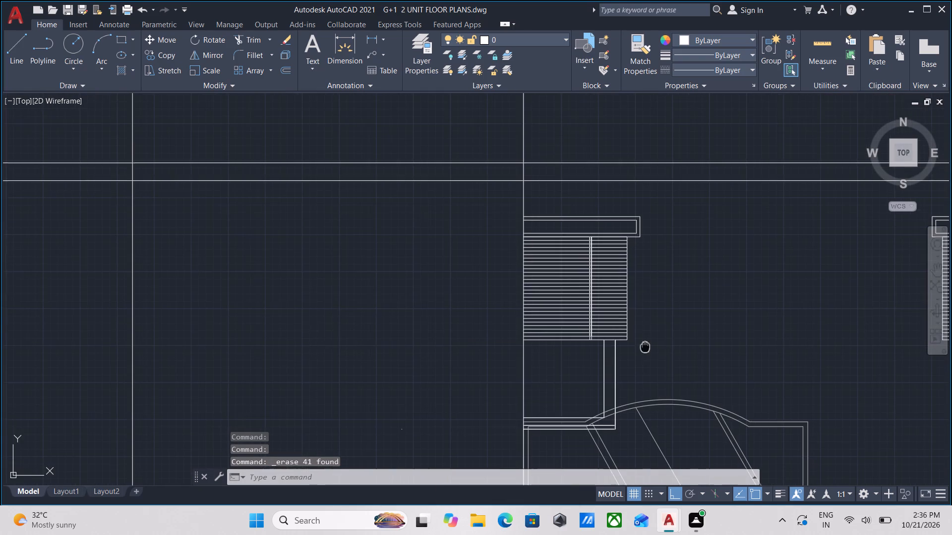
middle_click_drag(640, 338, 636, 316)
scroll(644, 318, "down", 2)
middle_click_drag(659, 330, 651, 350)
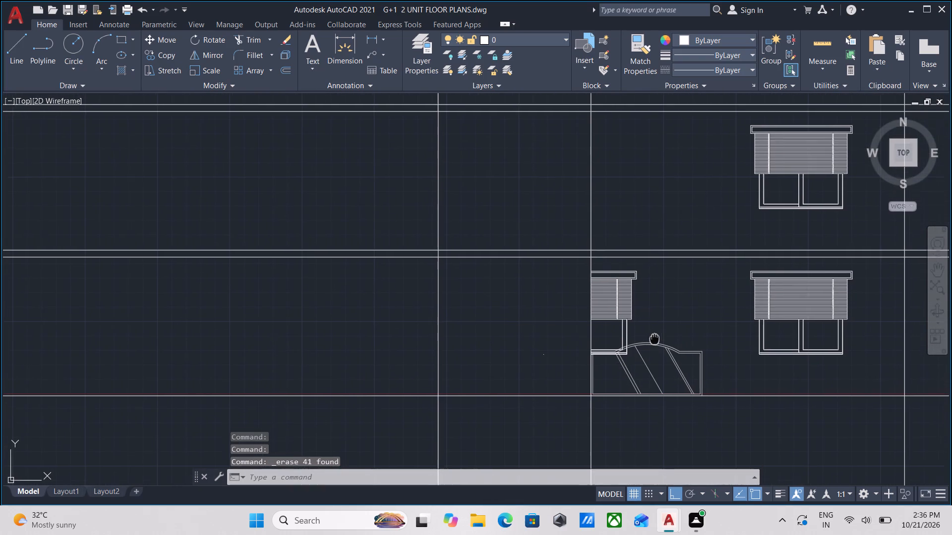
Hide the gate overlapping the ground-floor partial window.
middle_click_drag(651, 350, 650, 359)
scroll(658, 357, "down", 1)
middle_click_drag(658, 357, 656, 412)
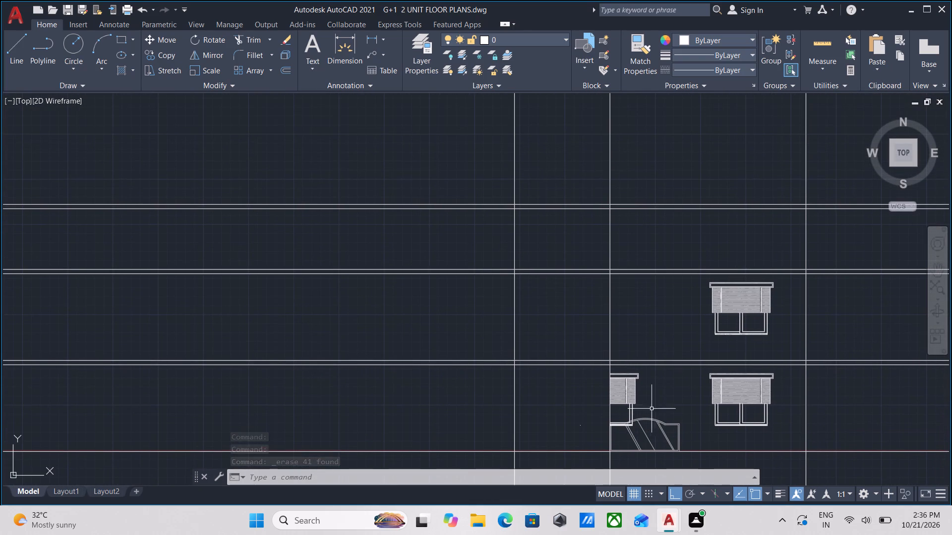
scroll(648, 396, "up", 1)
middle_click_drag(648, 396, 649, 405)
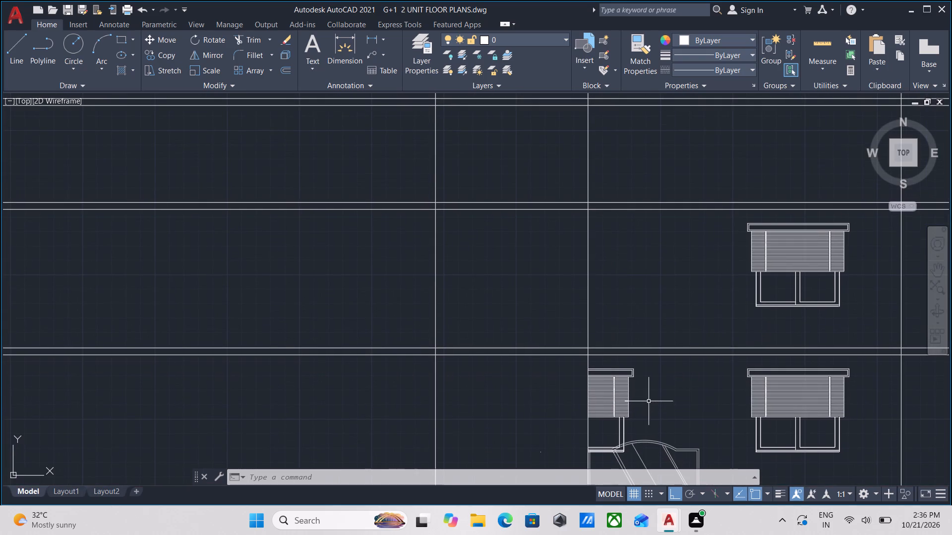
left_click(685, 430)
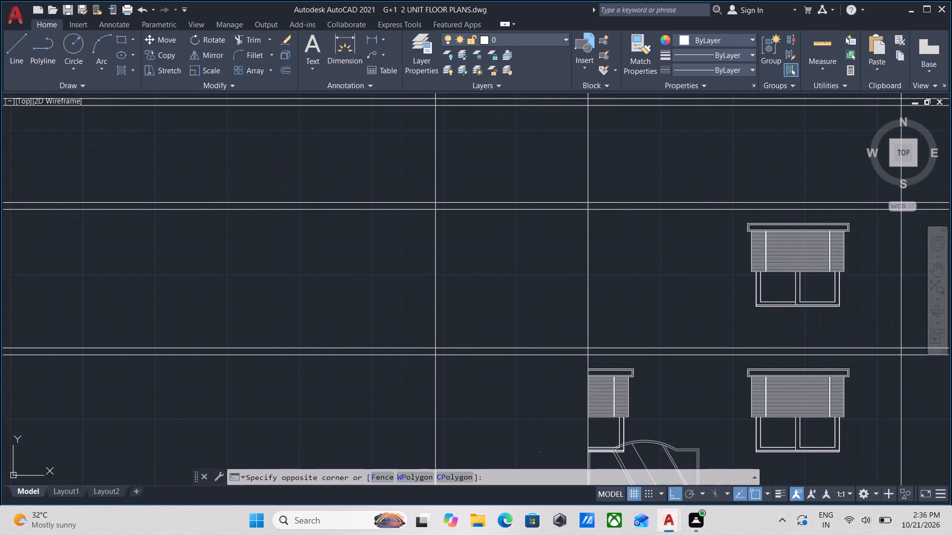
left_click(664, 449)
right_click(664, 449)
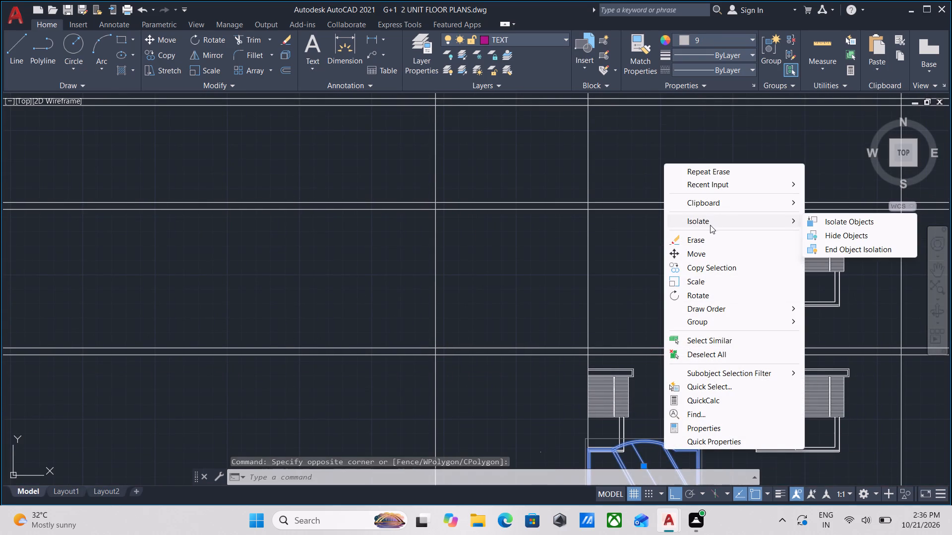
left_click(813, 232)
Group all the trimmed pieces of the ground-floor partial window, including header, louvres, frame and sill, into one object.
scroll(663, 338, "down", 1)
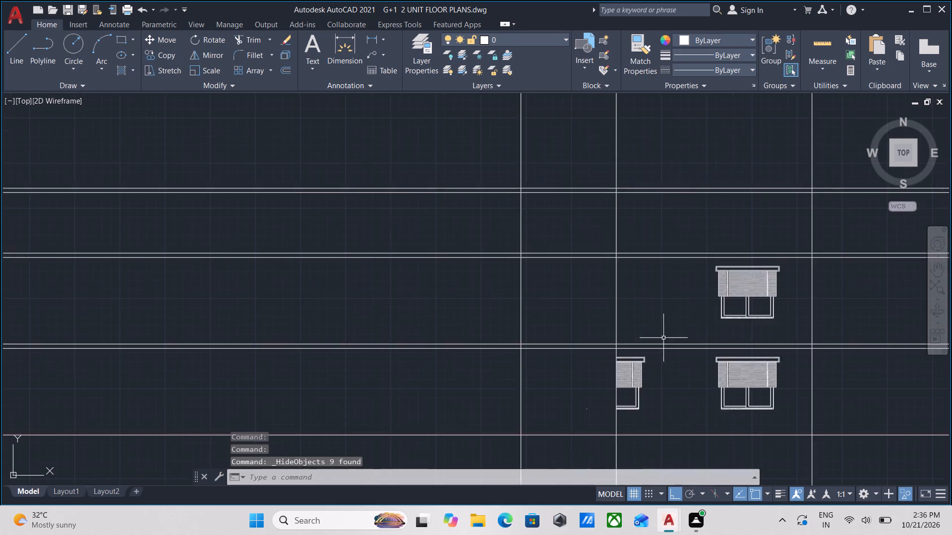
middle_click_drag(663, 338, 654, 289)
scroll(628, 356, "up", 2)
left_click(641, 378)
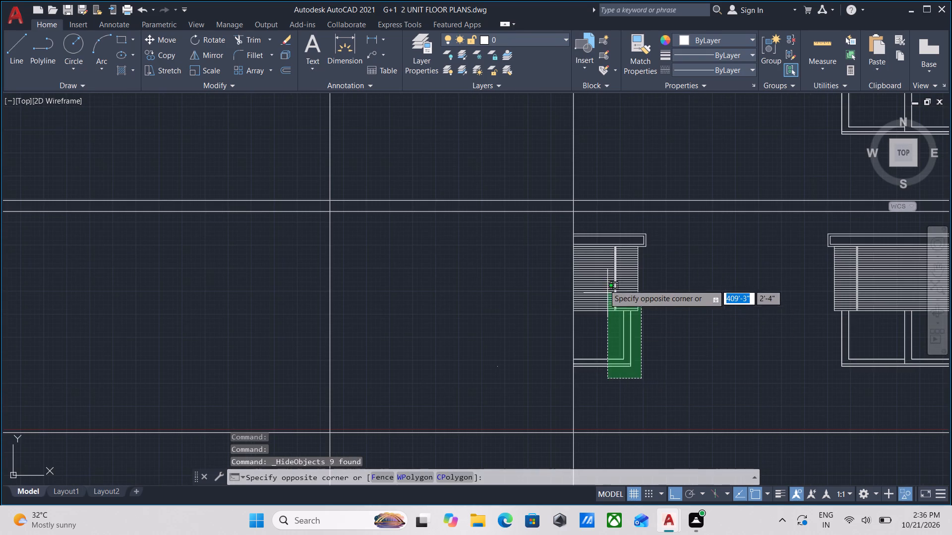
middle_click_drag(599, 269, 601, 305)
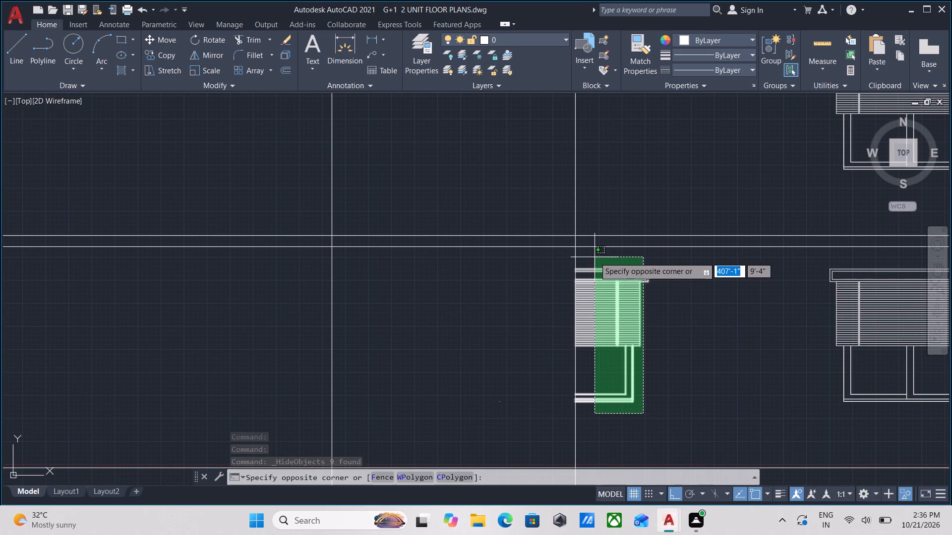
left_click(595, 256)
scroll(636, 301, "up", 2)
middle_click_drag(660, 308, 644, 227)
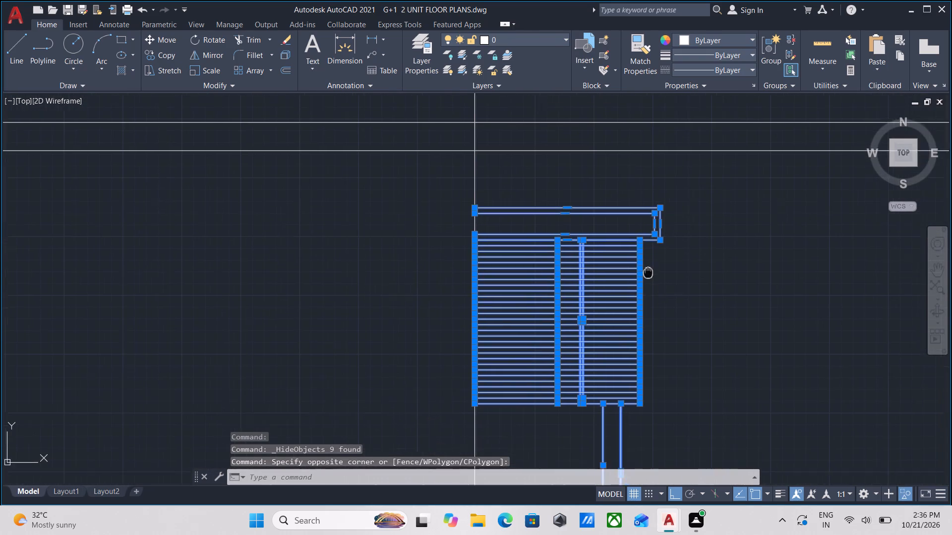
middle_click_drag(644, 227, 645, 221)
scroll(651, 220, "down", 2)
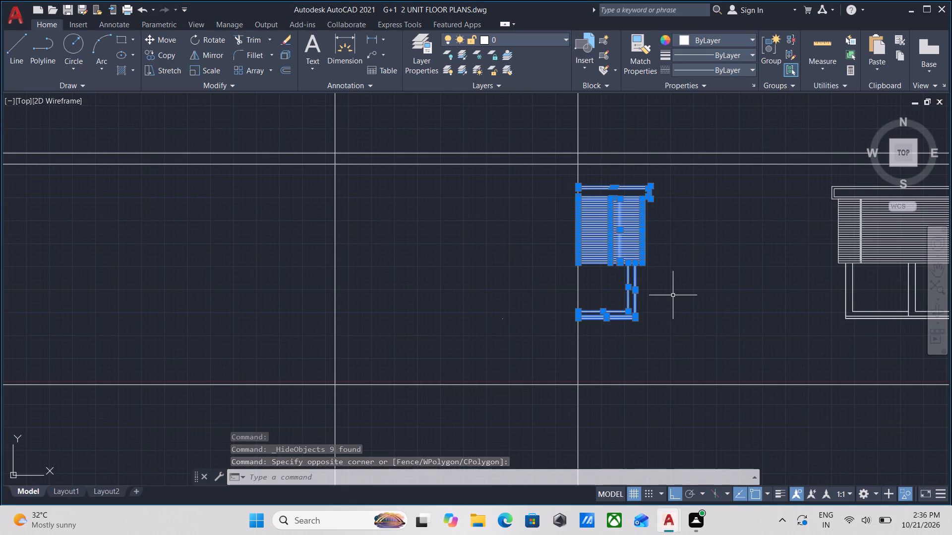
key("g")
key("Return")
Check that the grouped partial window selects as one object, examining its louvres, lower frame and sill.
scroll(650, 321, "up", 1)
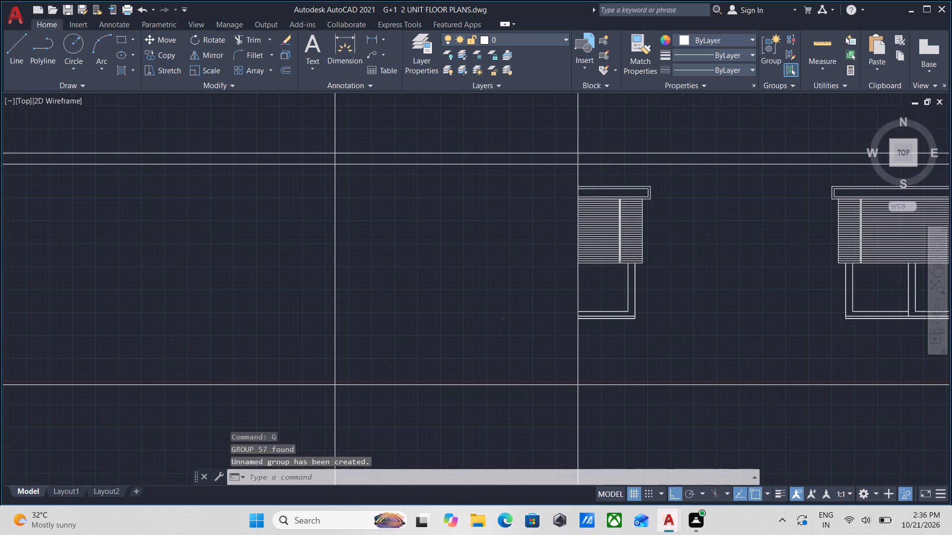
left_click(650, 321)
left_click(586, 259)
scroll(659, 260, "down", 1)
middle_click_drag(659, 260, 671, 312)
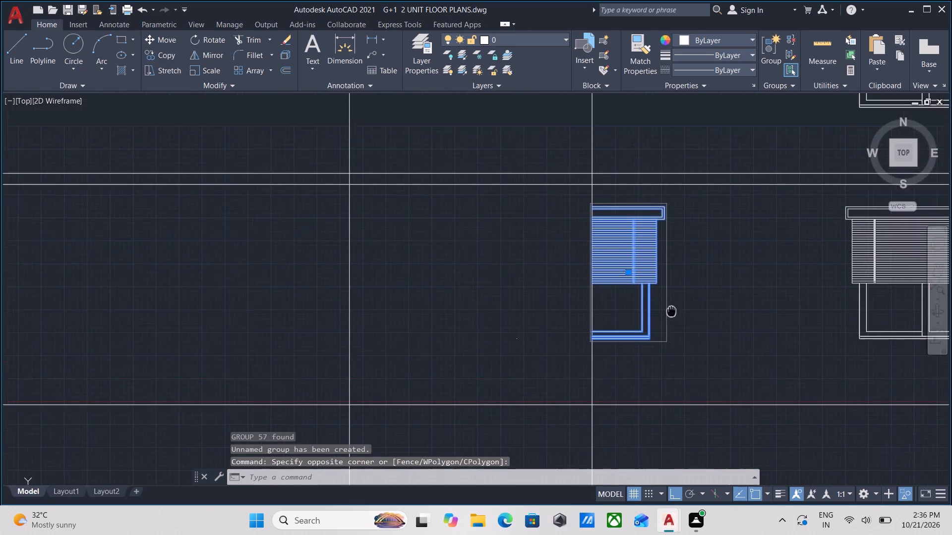
middle_click_drag(671, 308, 679, 348)
scroll(659, 408, "up", 2)
middle_click_drag(645, 348, 650, 370)
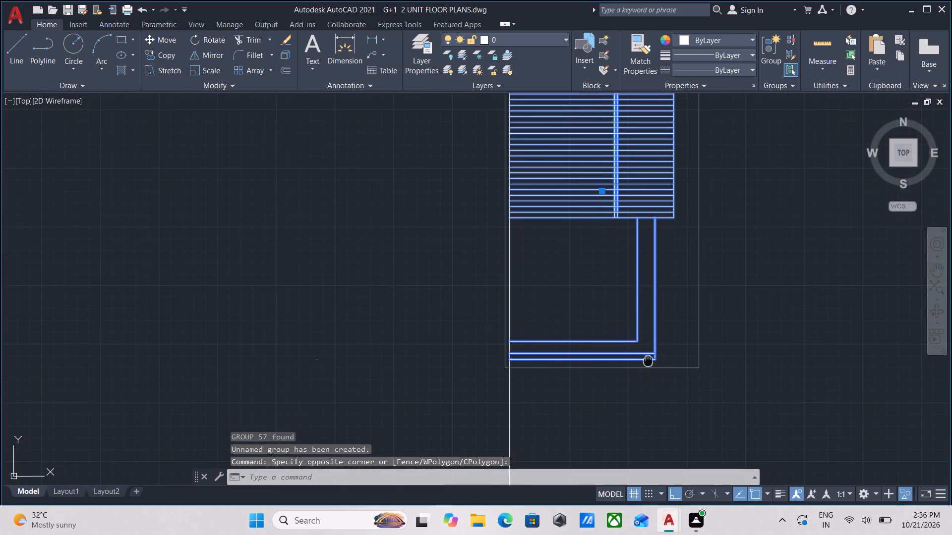
middle_click_drag(650, 370, 654, 402)
scroll(657, 402, "down", 4)
key("Escape")
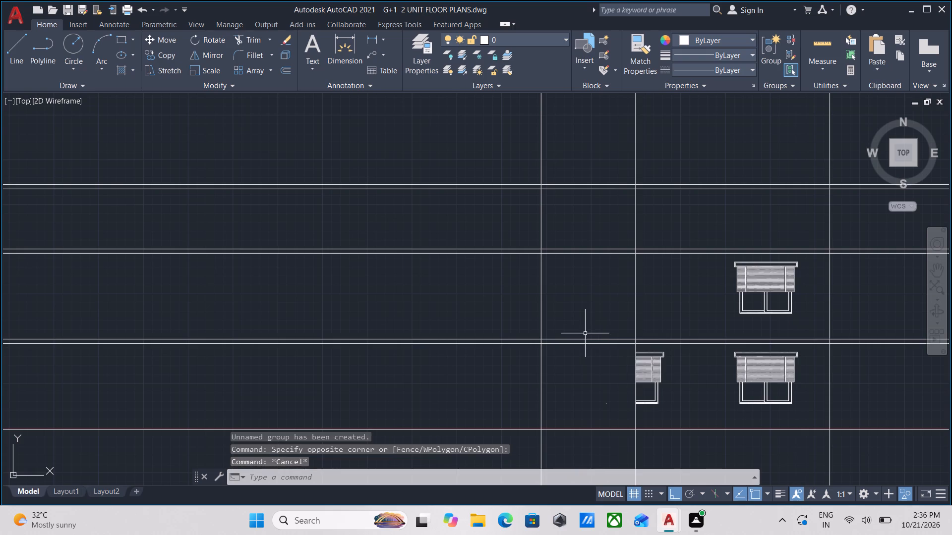
Offset the top line of the slab between ground and first floor upward by 3' as a sill-height guide.
scroll(536, 337, "up", 2)
scroll(523, 337, "down", 2)
scroll(661, 413, "up", 1)
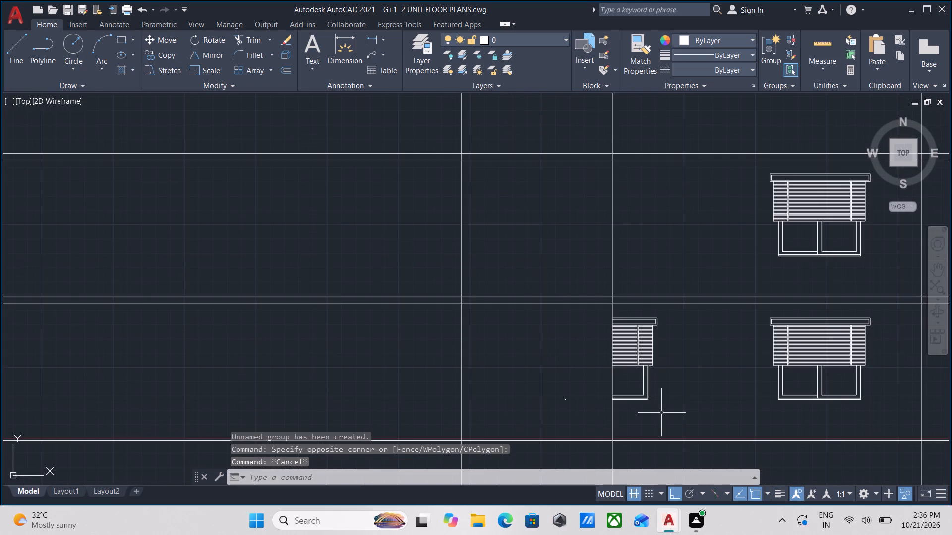
middle_click_drag(350, 314, 355, 332)
scroll(576, 422, "up", 1)
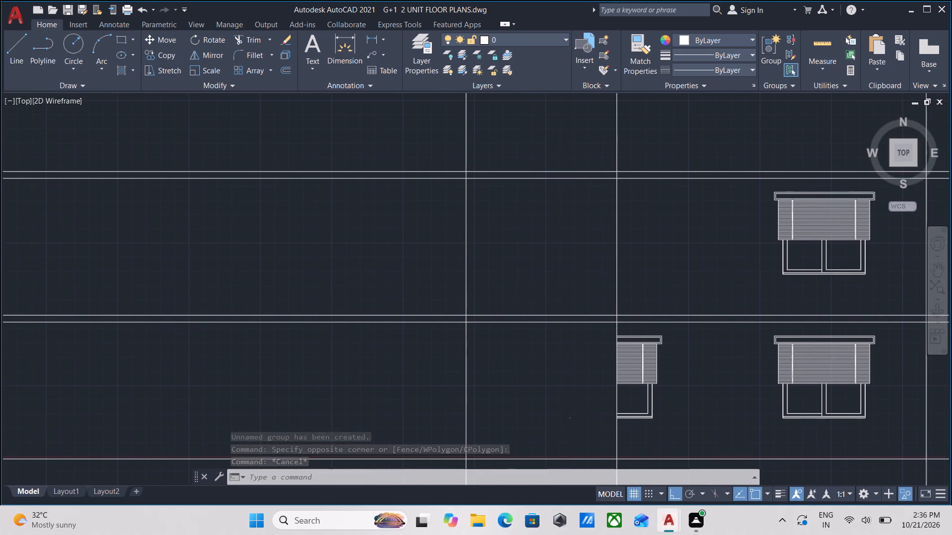
middle_click_drag(582, 427, 593, 436)
middle_click_drag(365, 343, 413, 407)
scroll(353, 299, "up", 1)
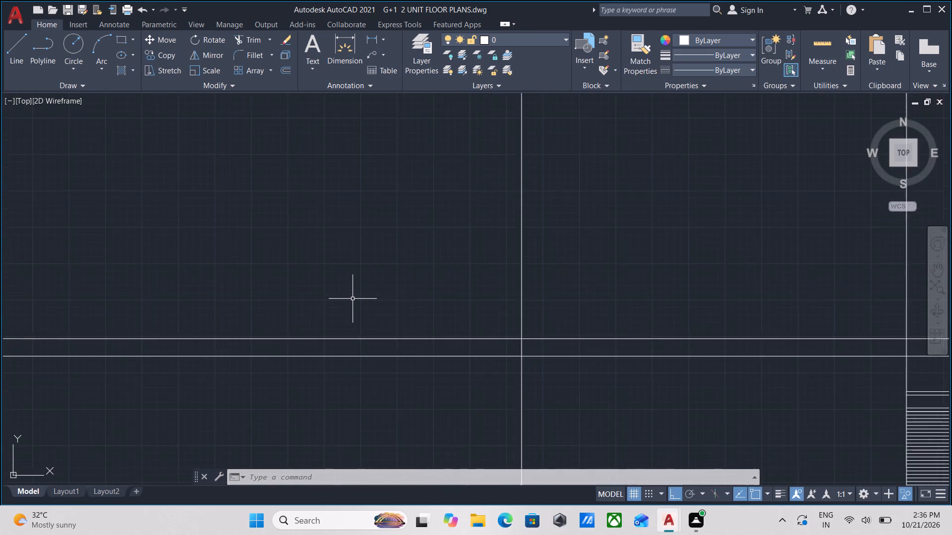
scroll(353, 299, "up", 1)
left_click(372, 371)
left_click(362, 337)
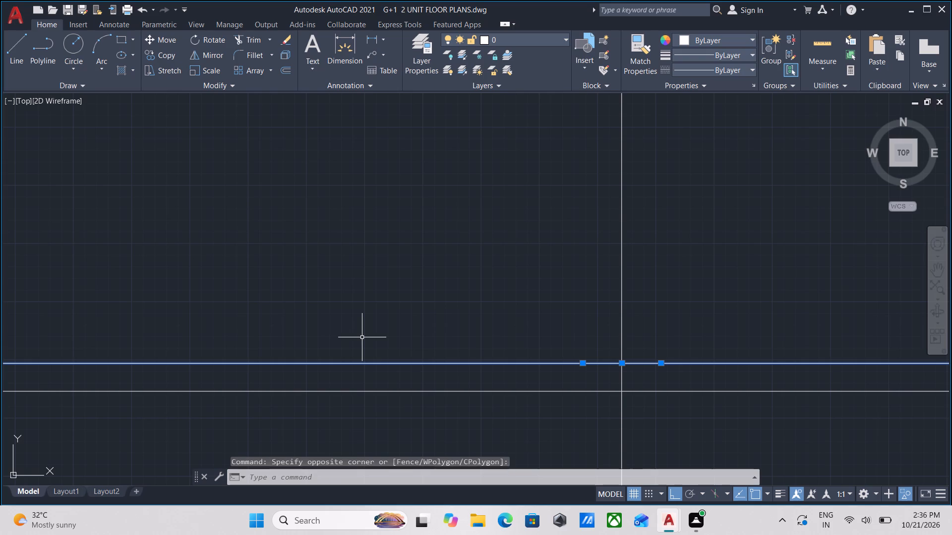
key("o")
key("Return")
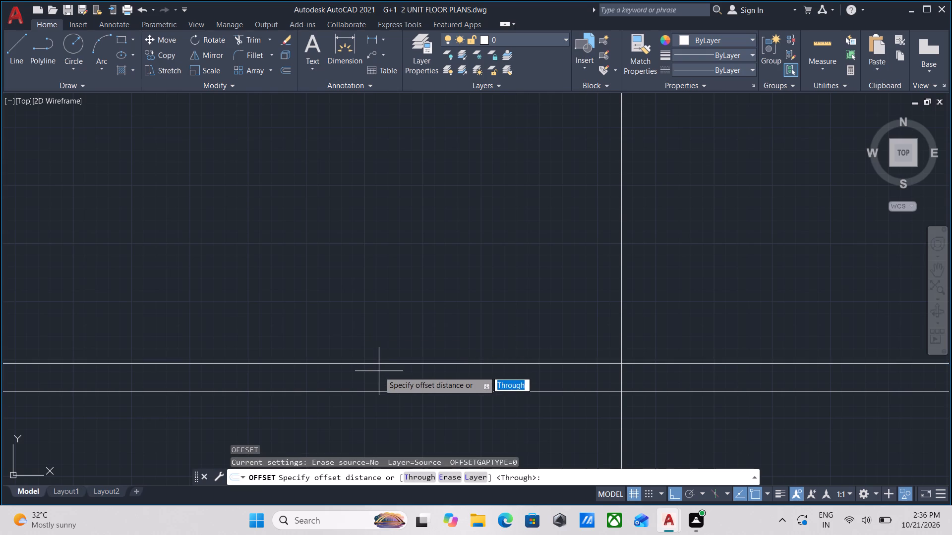
left_click(381, 366)
left_click(381, 314)
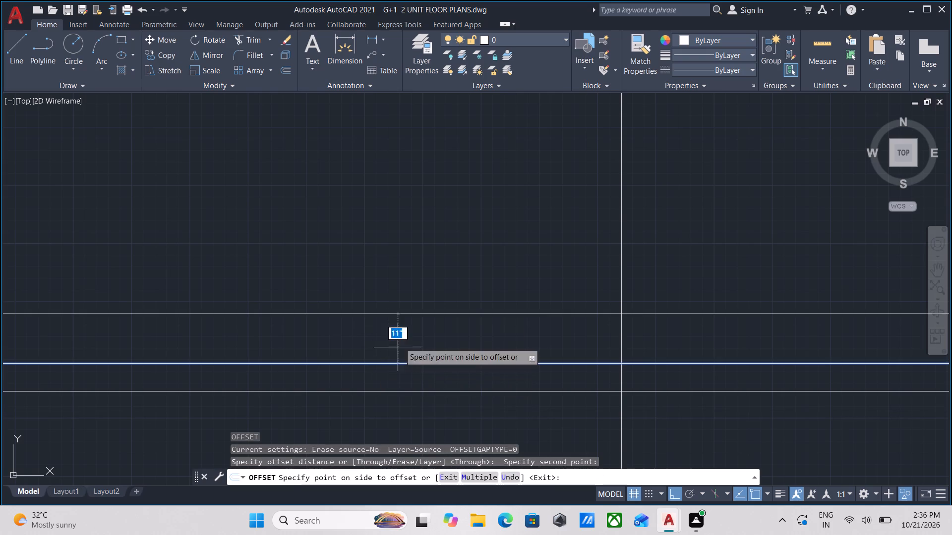
type("3'")
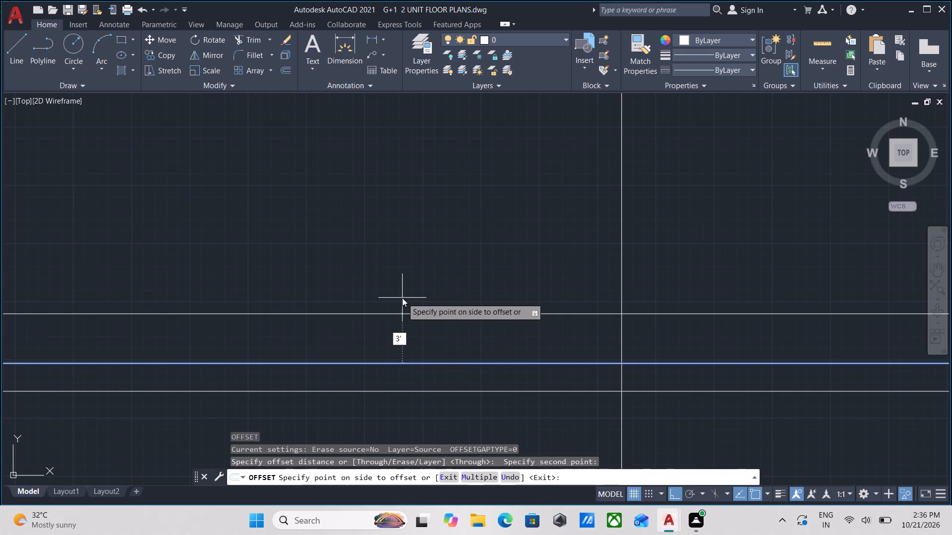
key("Return")
scroll(402, 298, "down", 3)
middle_click_drag(402, 298, 403, 307)
scroll(403, 307, "down", 2)
key("Escape")
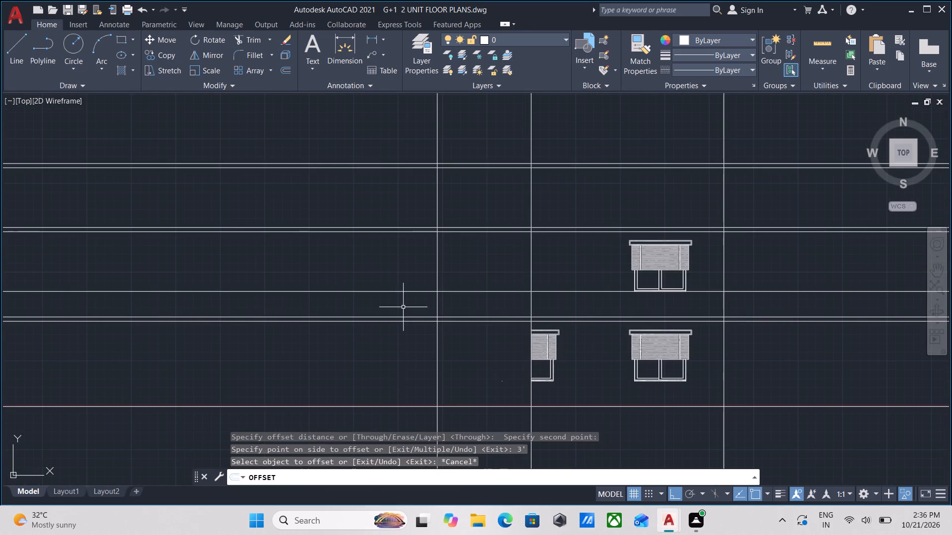
Copy the grouped partial window from its sill's lower-left corner to where the 3' guide meets the vertical construction line.
scroll(521, 366, "up", 2)
left_click(573, 405)
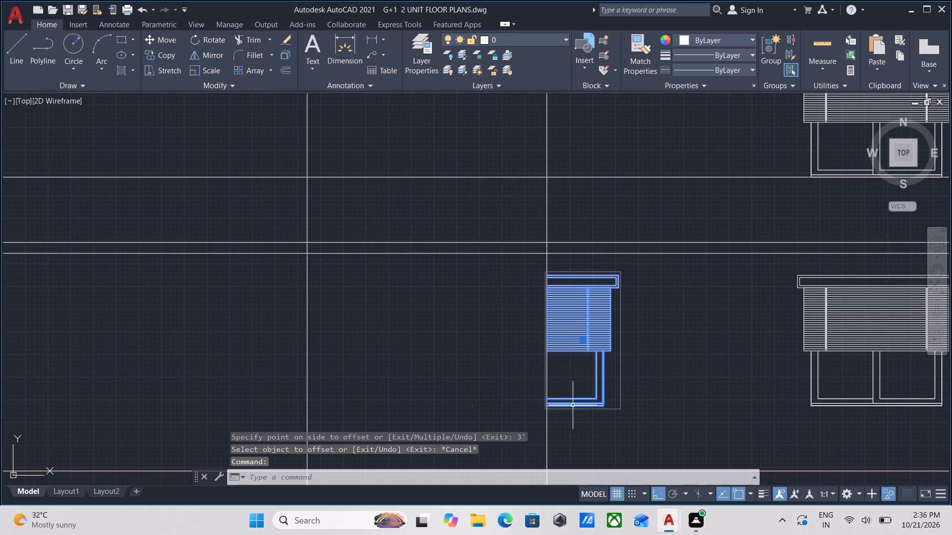
type("CO")
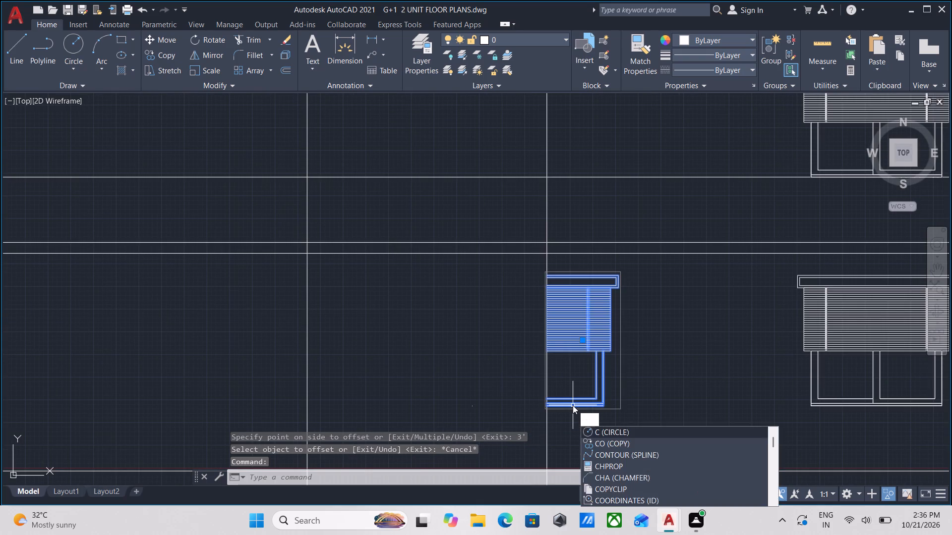
key("Return")
scroll(560, 422, "up", 5)
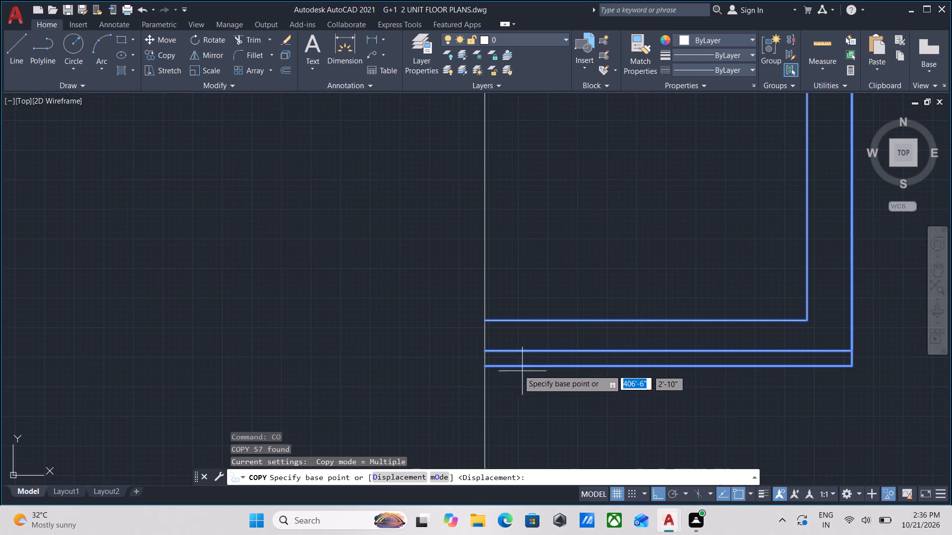
left_click(482, 369)
scroll(487, 323, "down", 3)
middle_click_drag(487, 323, 478, 429)
scroll(500, 306, "down", 3)
middle_click_drag(500, 306, 492, 408)
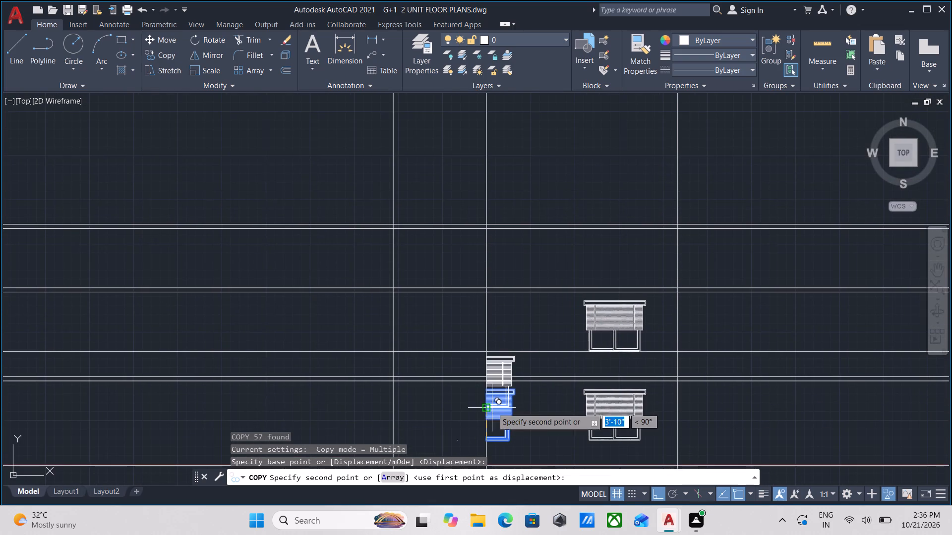
scroll(487, 379, "up", 3)
scroll(480, 289, "up", 2)
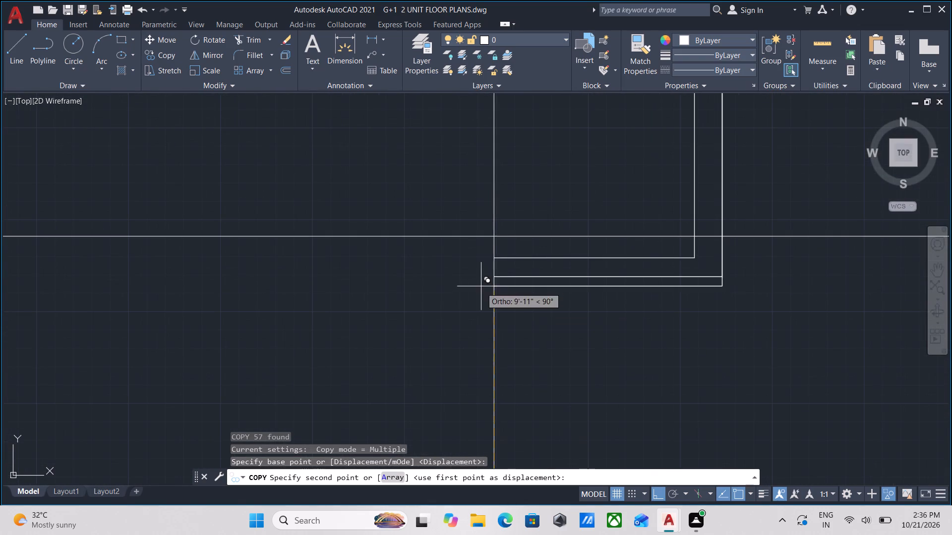
left_click(493, 233)
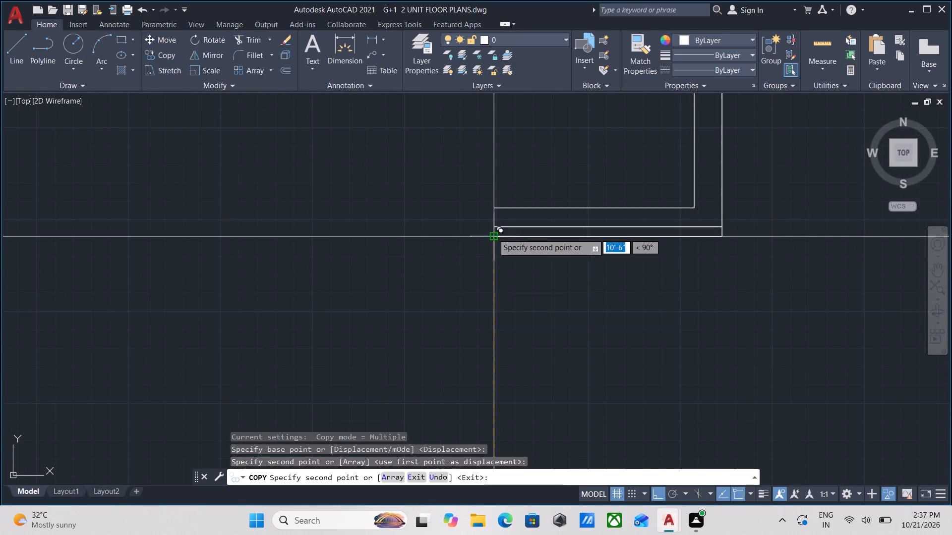
scroll(493, 233, "down", 3)
middle_click_drag(493, 235, 498, 279)
scroll(498, 279, "down", 2)
key("Escape")
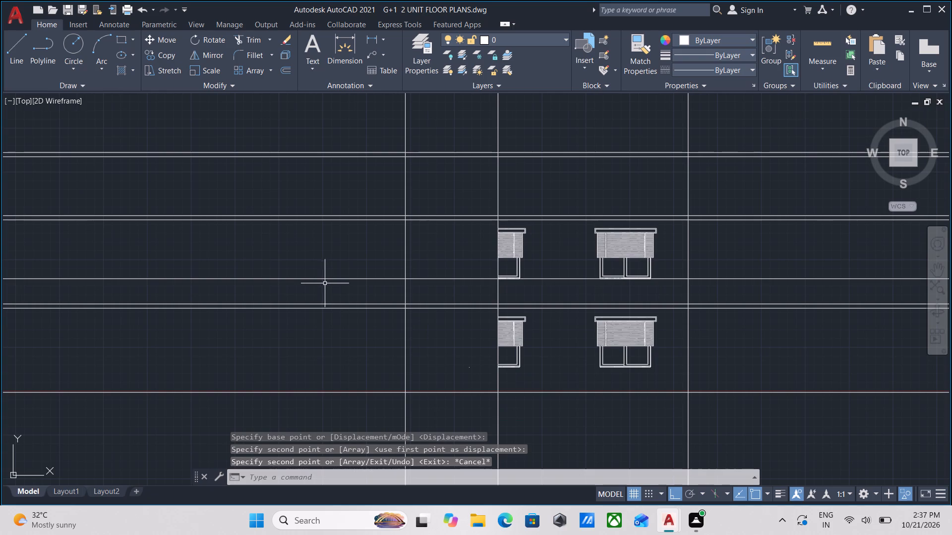
Erase the horizontal 3' guide line at the first-floor window sills.
middle_click_drag(326, 294, 339, 321)
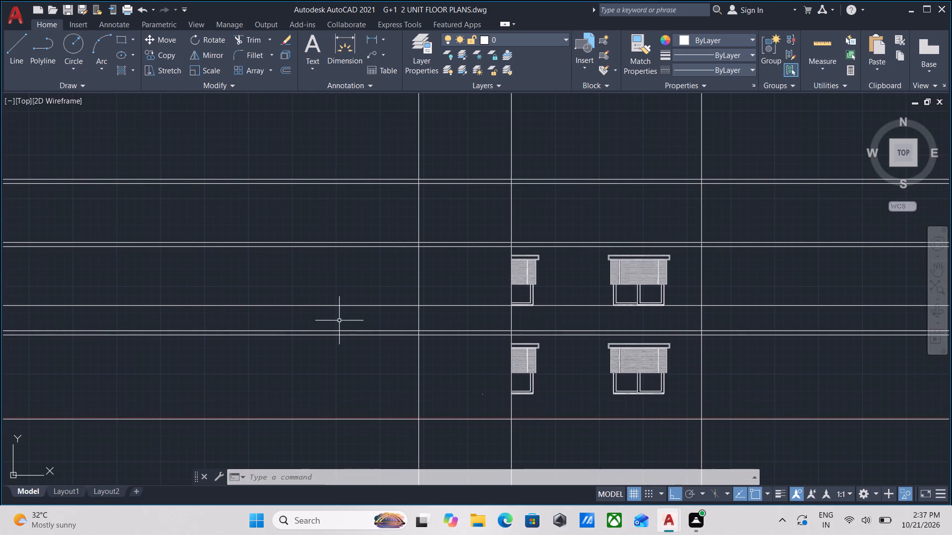
scroll(452, 332, "up", 1)
scroll(452, 332, "down", 2)
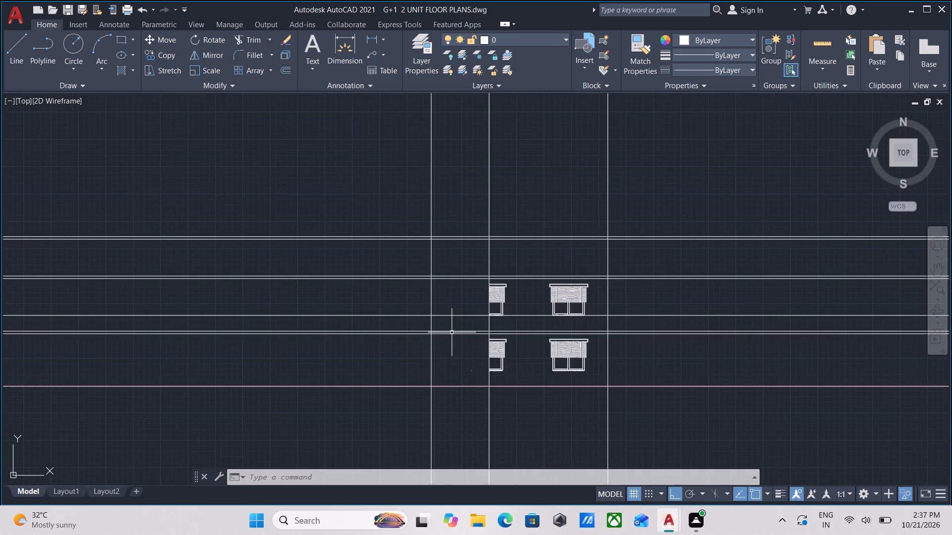
middle_click_drag(452, 332, 461, 323)
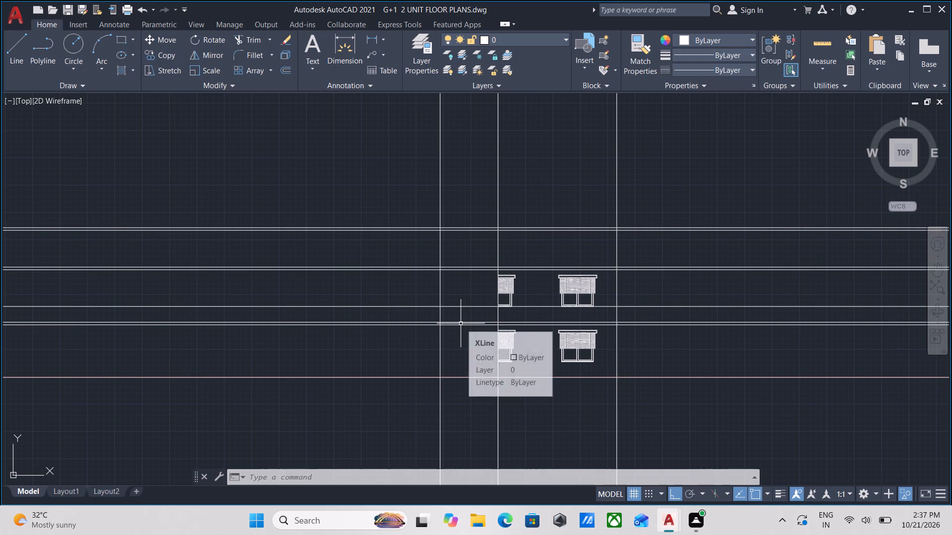
middle_click_drag(449, 329, 456, 354)
scroll(468, 347, "up", 3)
left_click(476, 330)
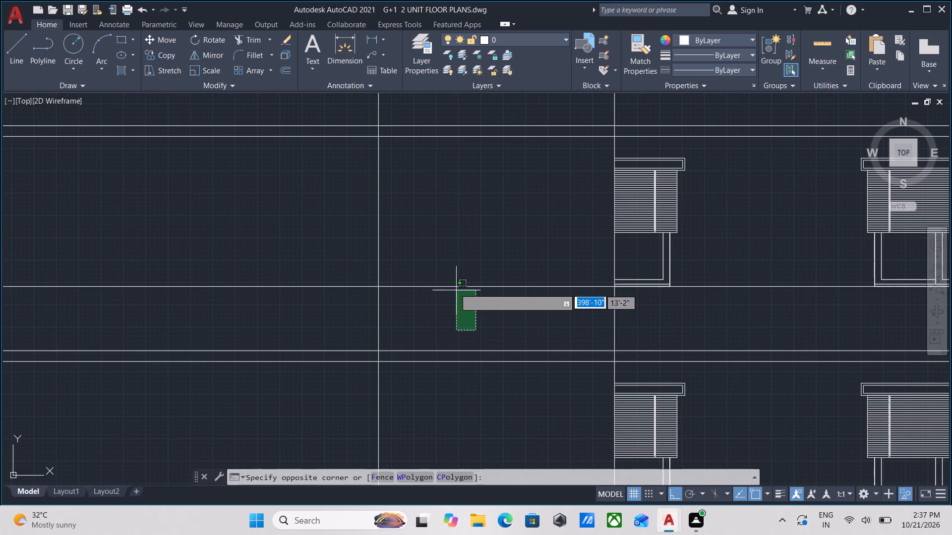
left_click(444, 249)
right_click(444, 249)
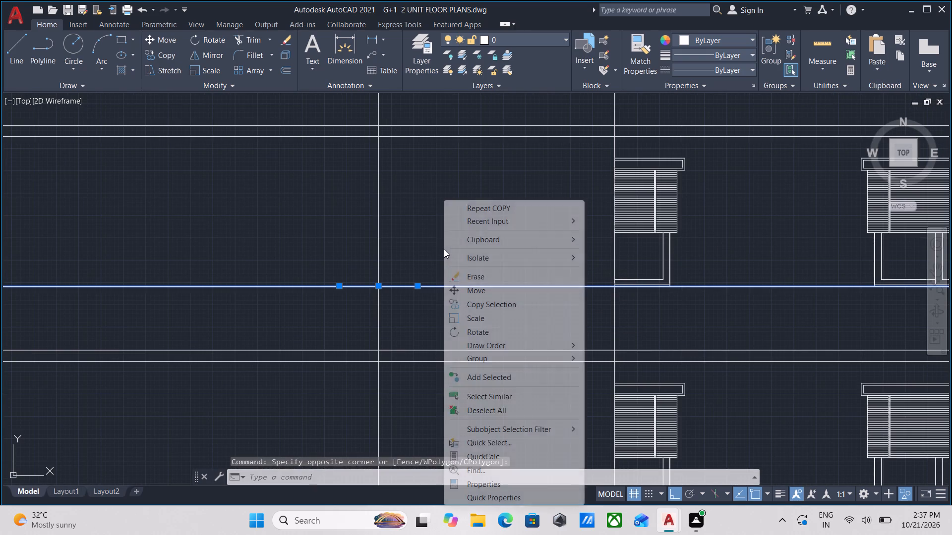
left_click(492, 274)
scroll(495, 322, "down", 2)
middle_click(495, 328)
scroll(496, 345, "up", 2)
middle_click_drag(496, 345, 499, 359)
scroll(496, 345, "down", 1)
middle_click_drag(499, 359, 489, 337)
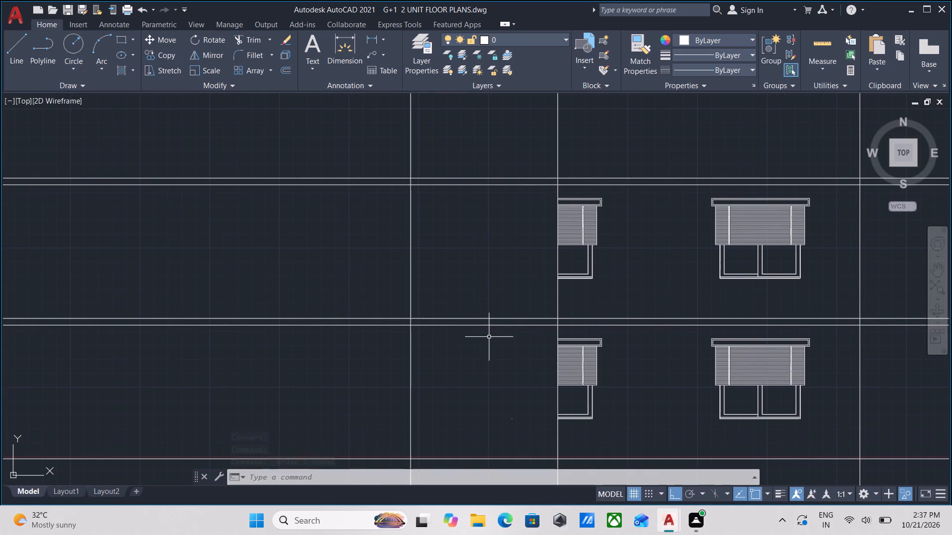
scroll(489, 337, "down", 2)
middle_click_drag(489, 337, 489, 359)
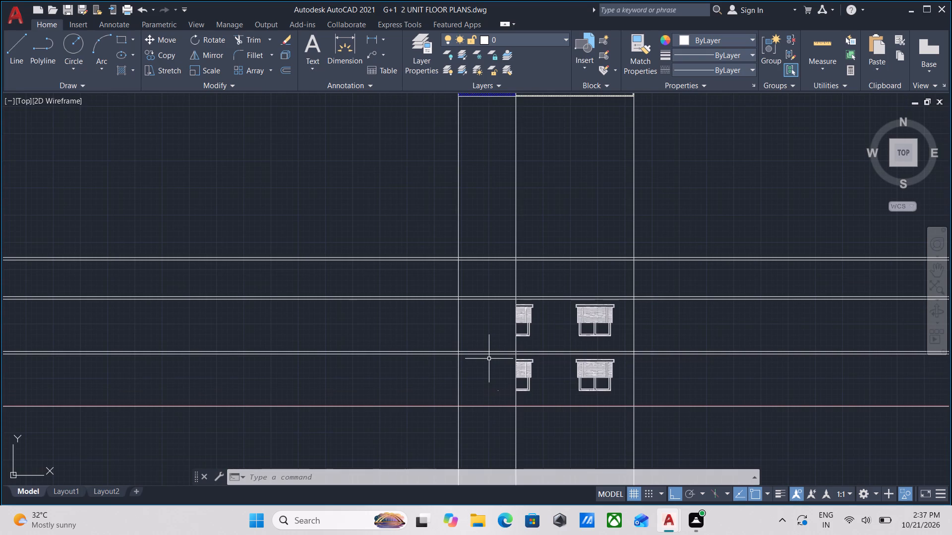
Trim the two lower pairs of floor slab lines between the leftmost and second vertical projection lines.
scroll(489, 359, "up", 1)
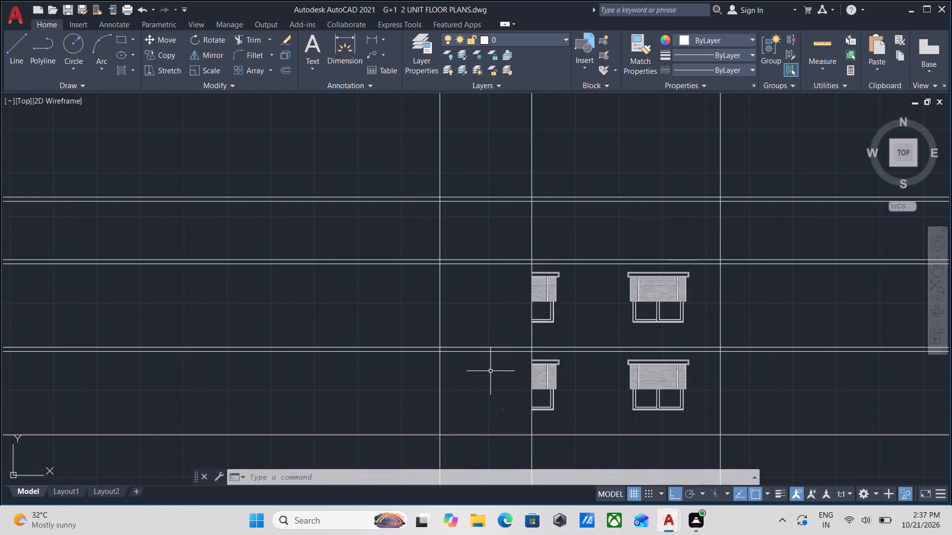
scroll(490, 366, "down", 1)
scroll(493, 387, "up", 1)
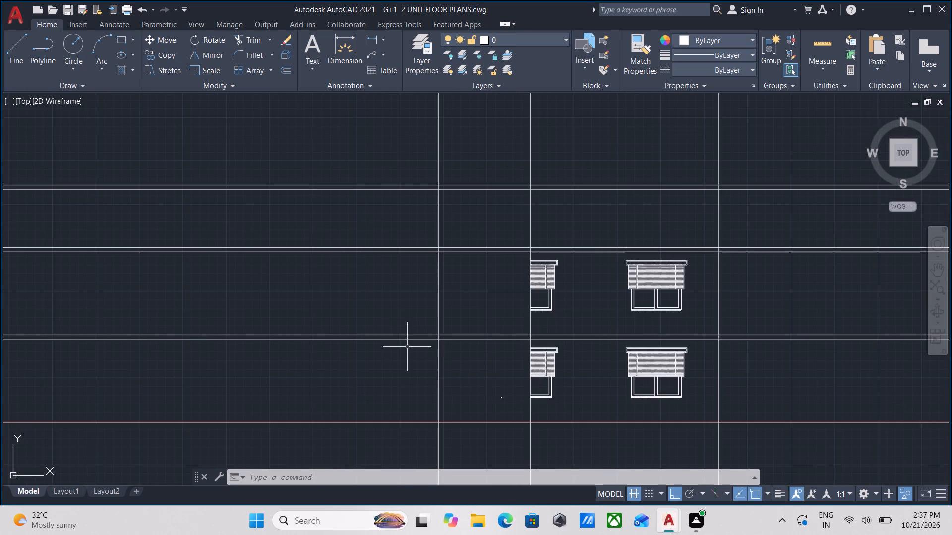
scroll(407, 347, "down", 1)
middle_click_drag(407, 347, 408, 380)
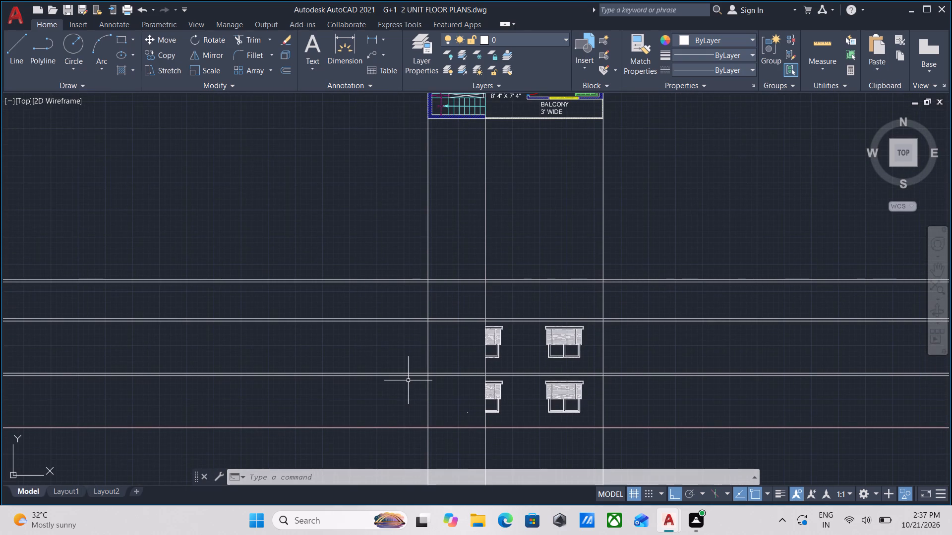
scroll(452, 392, "up", 2)
scroll(453, 391, "down", 1)
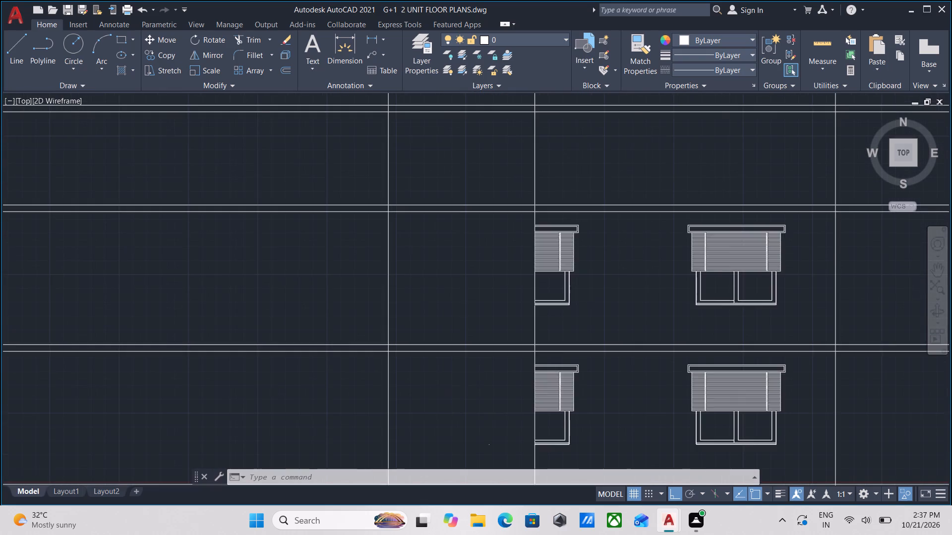
middle_click(453, 391)
type("TR")
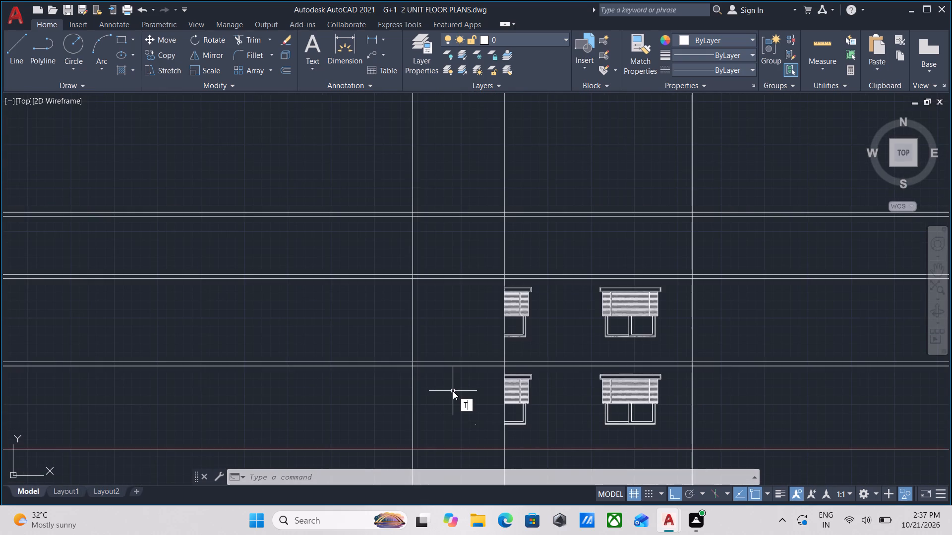
key("Return")
left_click(453, 391)
middle_click_drag(447, 318, 447, 319)
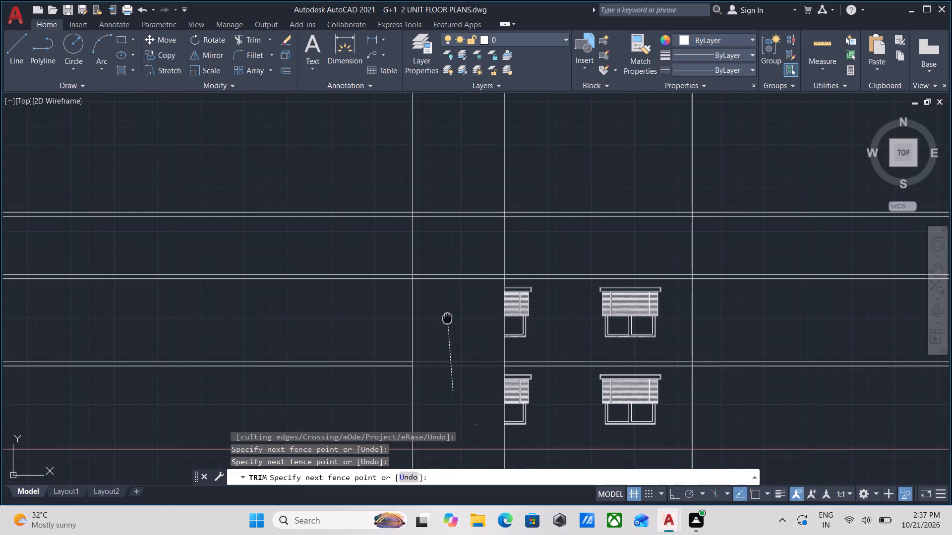
middle_click_drag(447, 319, 448, 345)
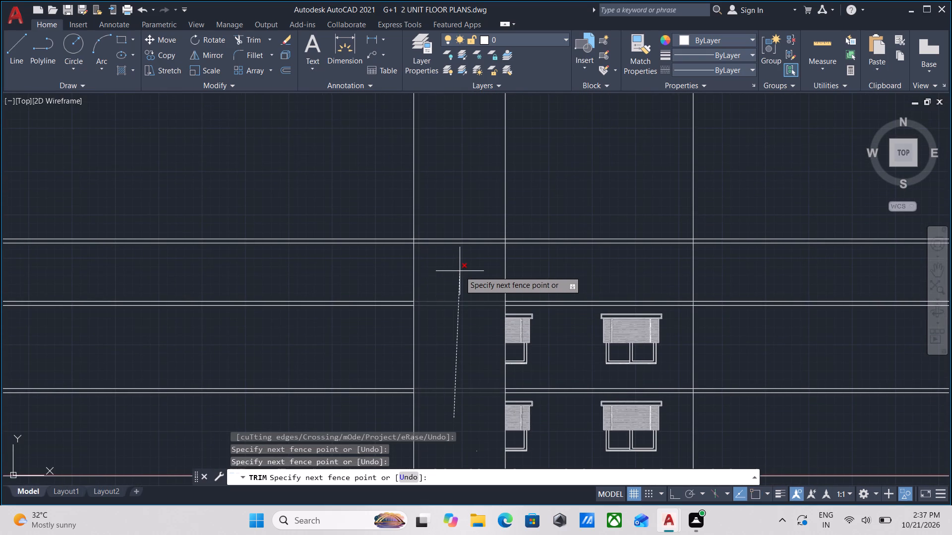
left_click(460, 271)
Trim all slab lines and the ground line where they extend beyond the leftmost vertical projection line on its outer side.
scroll(351, 406, "down", 1)
middle_click_drag(351, 406, 349, 384)
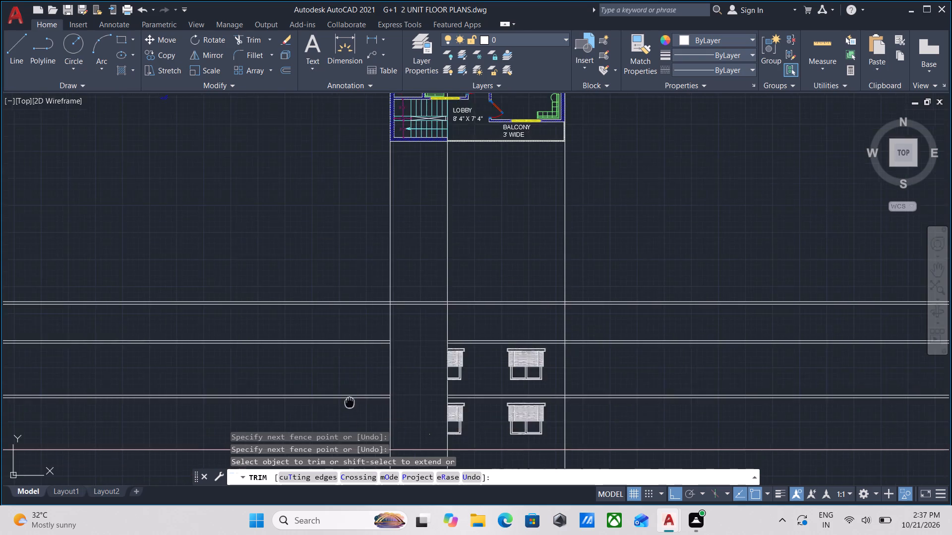
middle_click_drag(349, 384, 389, 288)
left_click(393, 351)
middle_click_drag(398, 271, 395, 341)
scroll(398, 271, "down", 1)
middle_click_drag(392, 260, 393, 271)
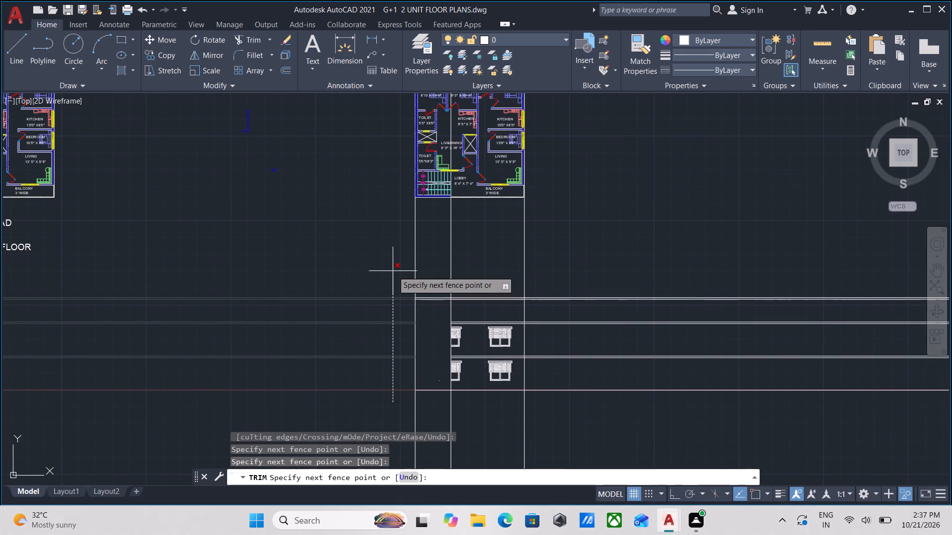
left_click(393, 271)
scroll(384, 358, "up", 1)
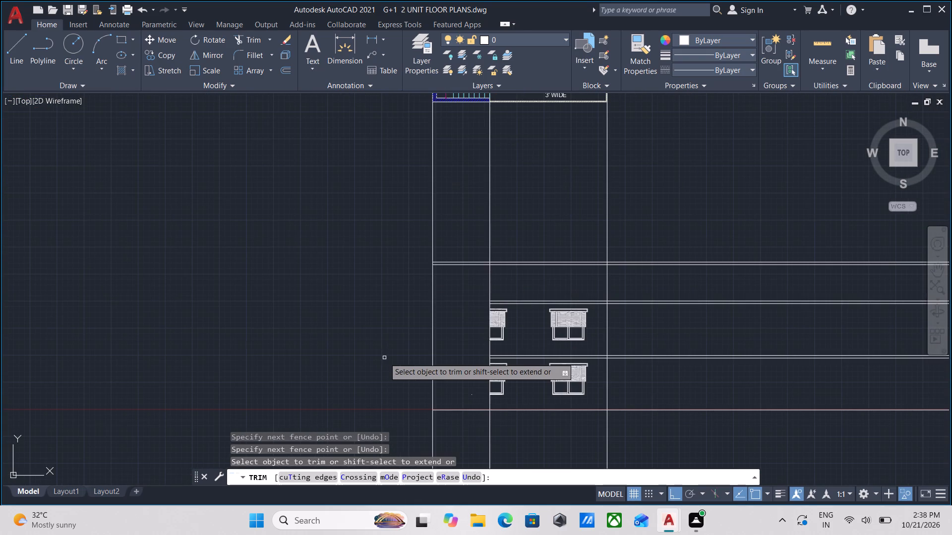
key("Escape")
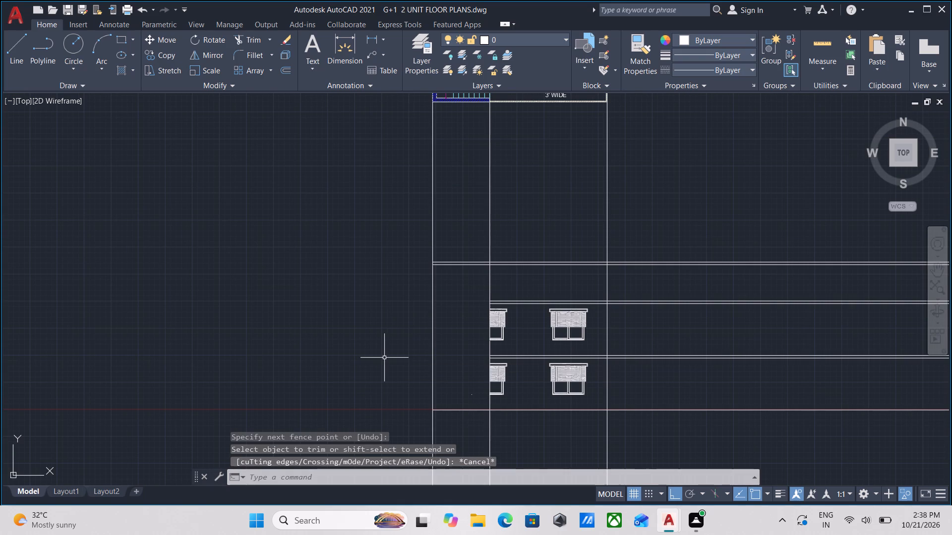
End object isolation to bring back the hidden gate.
right_click(384, 358)
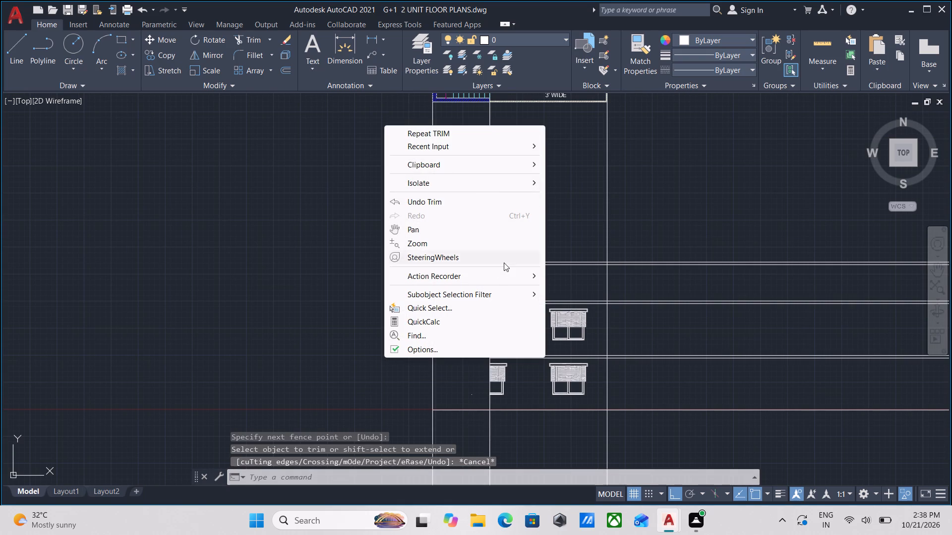
left_click(530, 186)
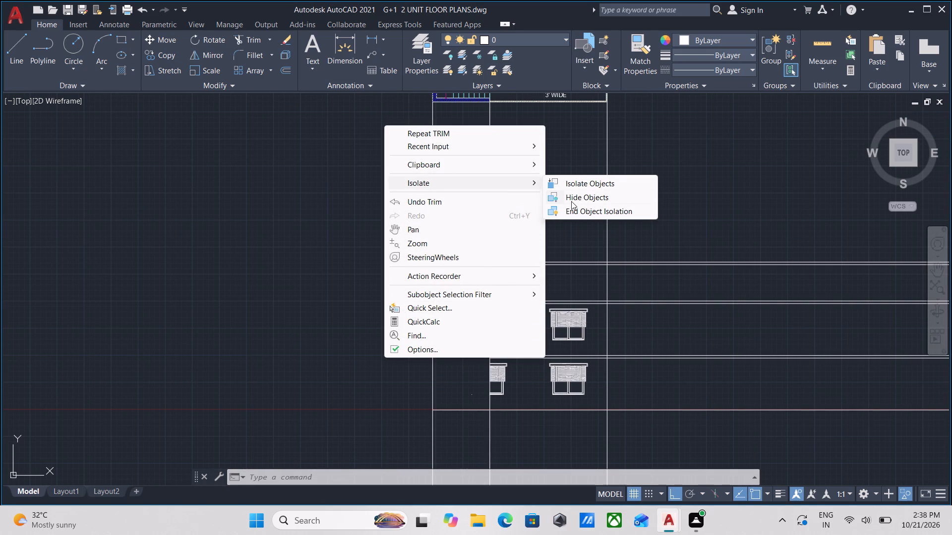
left_click(577, 209)
Offset the ground line upward by 5'.
scroll(536, 389, "up", 2)
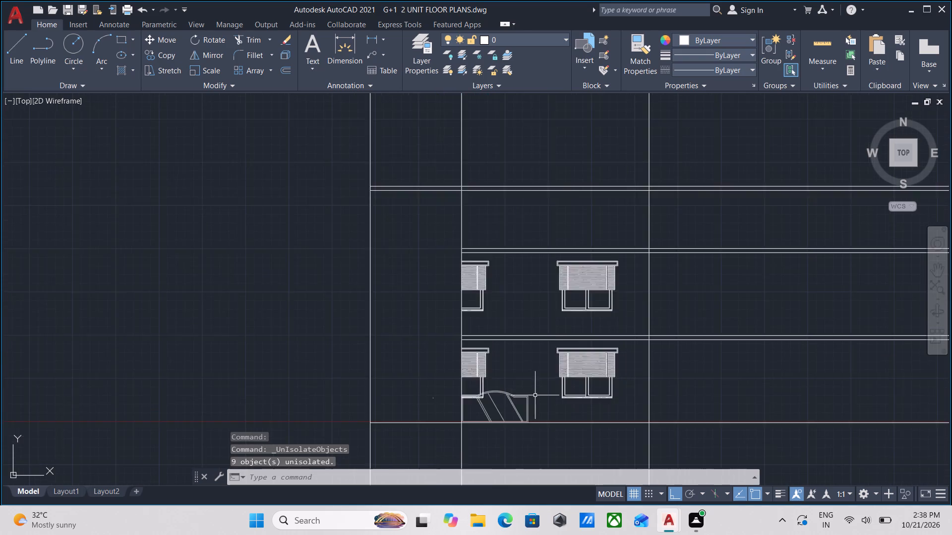
middle_click_drag(534, 395, 541, 295)
scroll(546, 304, "down", 1)
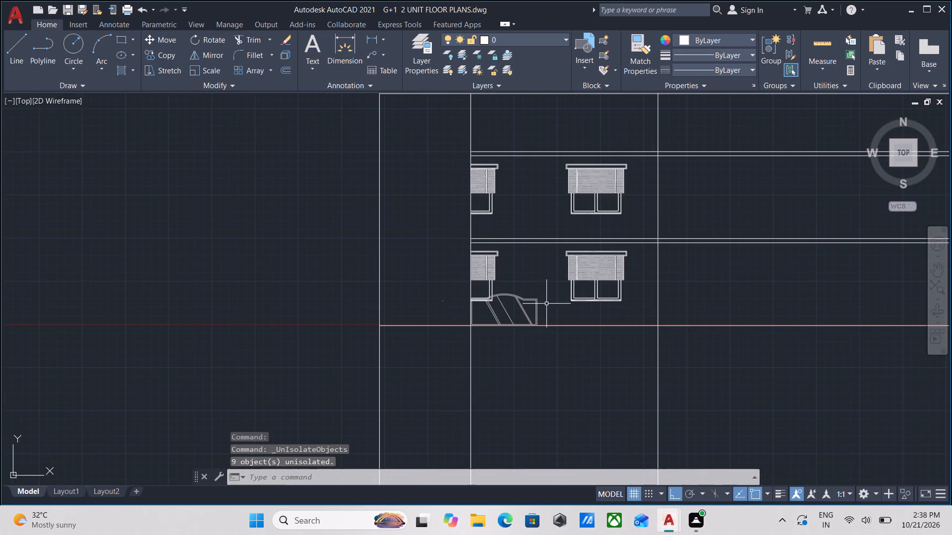
middle_click_drag(546, 304, 542, 340)
scroll(589, 377, "up", 2)
middle_click_drag(598, 378, 547, 404)
middle_click_drag(736, 394, 607, 394)
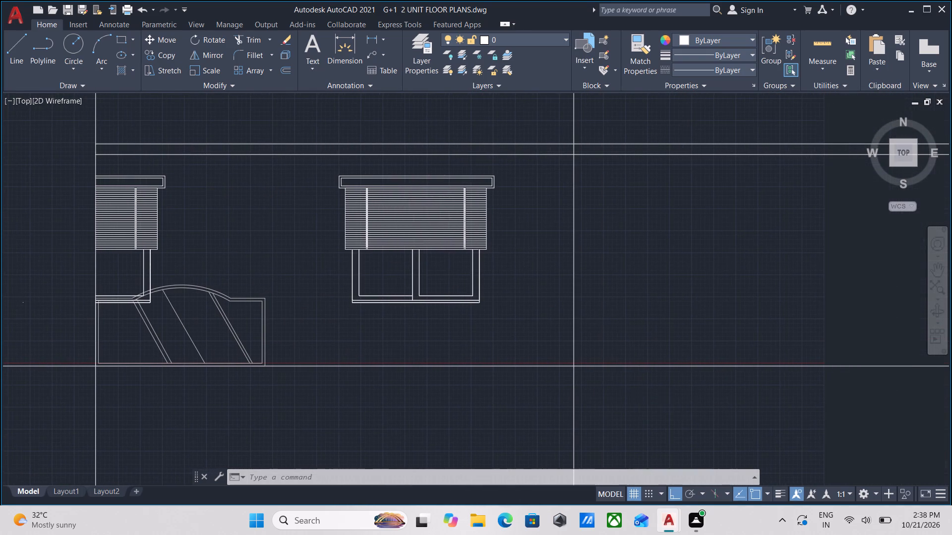
left_click(674, 396)
left_click(650, 334)
scroll(650, 334, "down", 1)
middle_click_drag(650, 334, 672, 383)
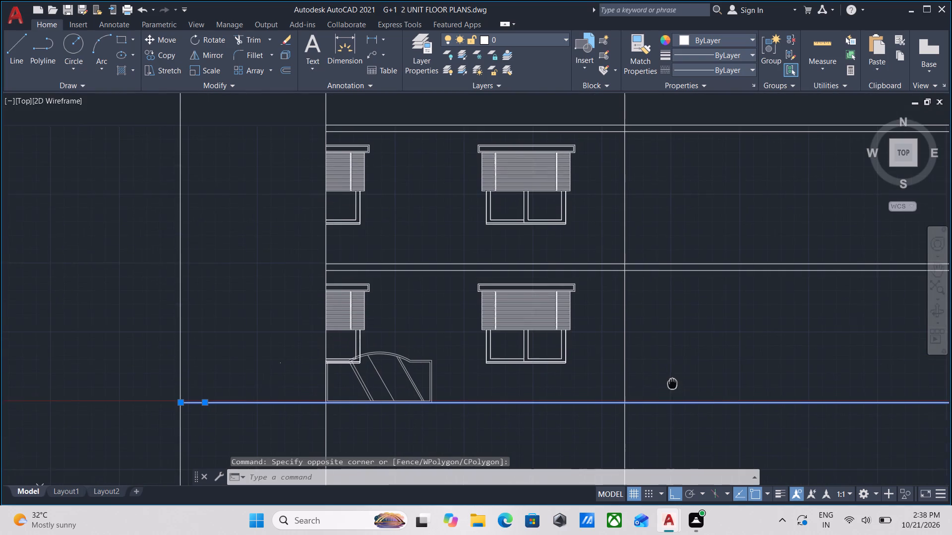
key("o")
key("Return")
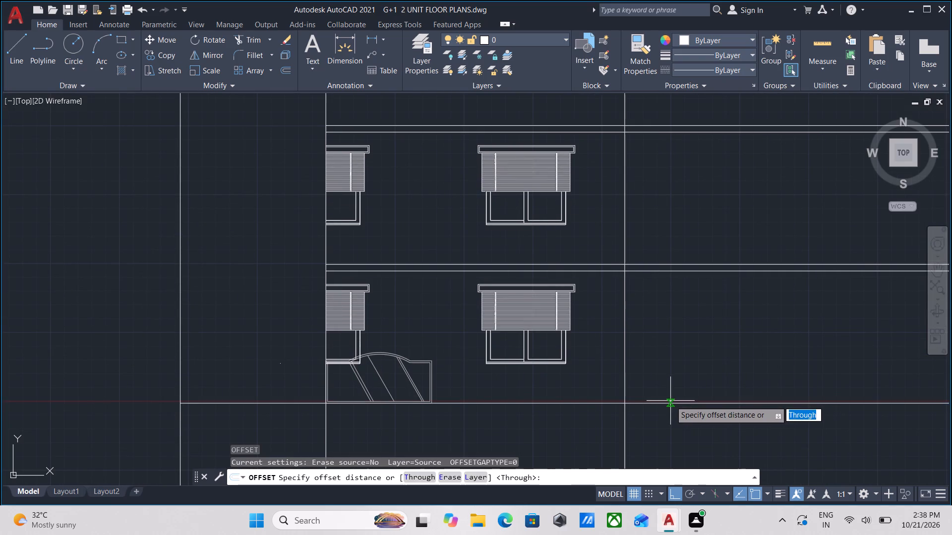
left_click(670, 401)
left_click(670, 361)
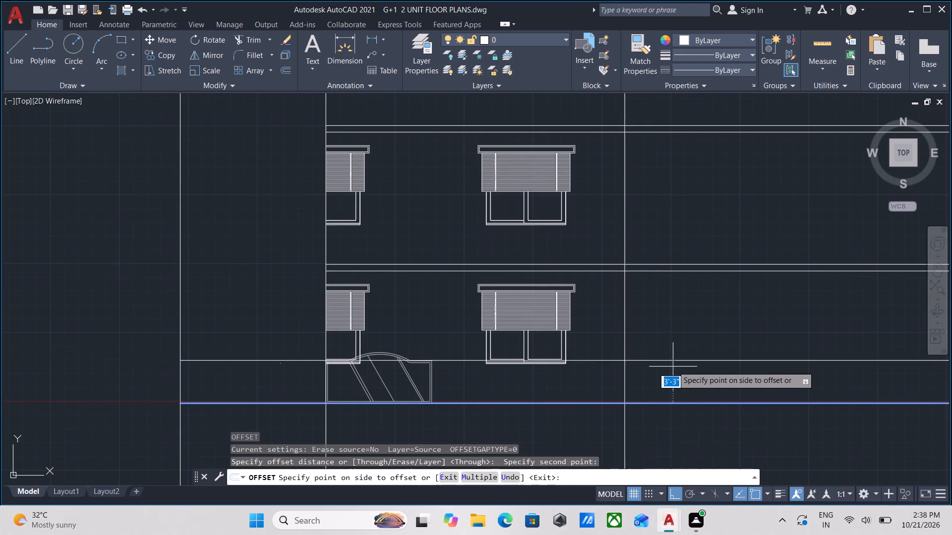
type("5'")
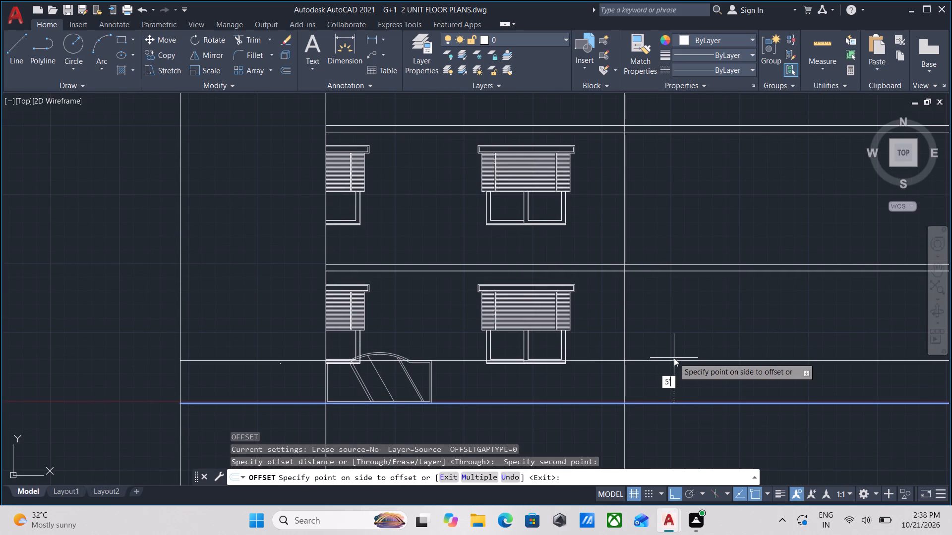
key("Return")
middle_click_drag(492, 349, 522, 353)
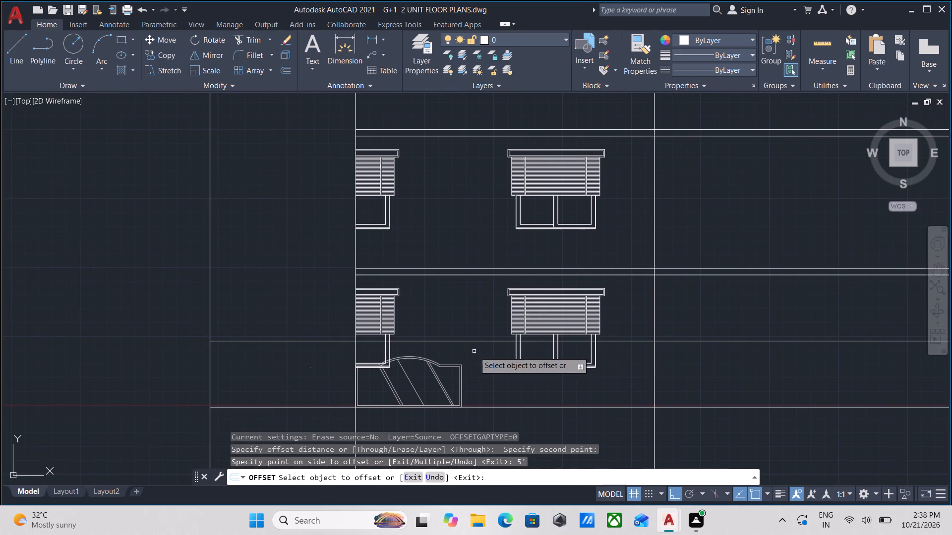
scroll(481, 346, "down", 1)
middle_click_drag(481, 346, 499, 365)
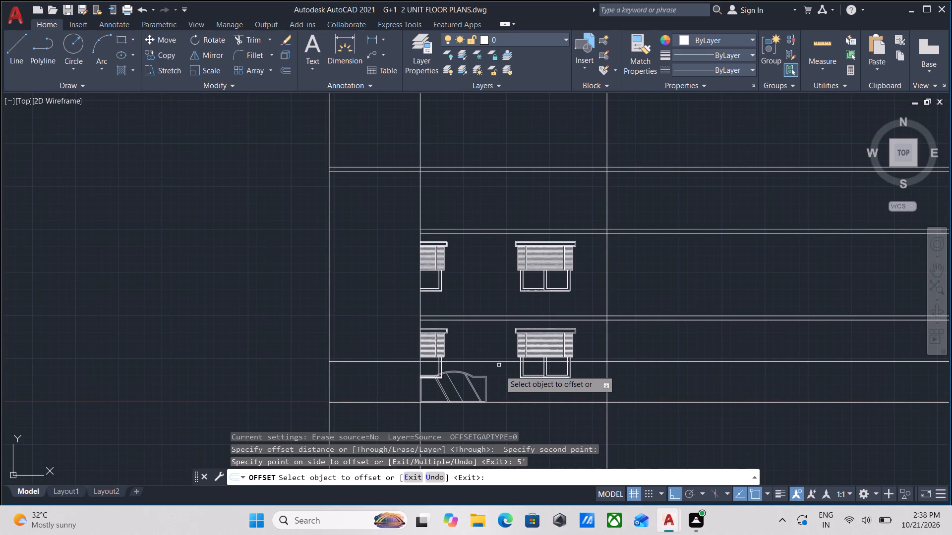
scroll(498, 370, "up", 1)
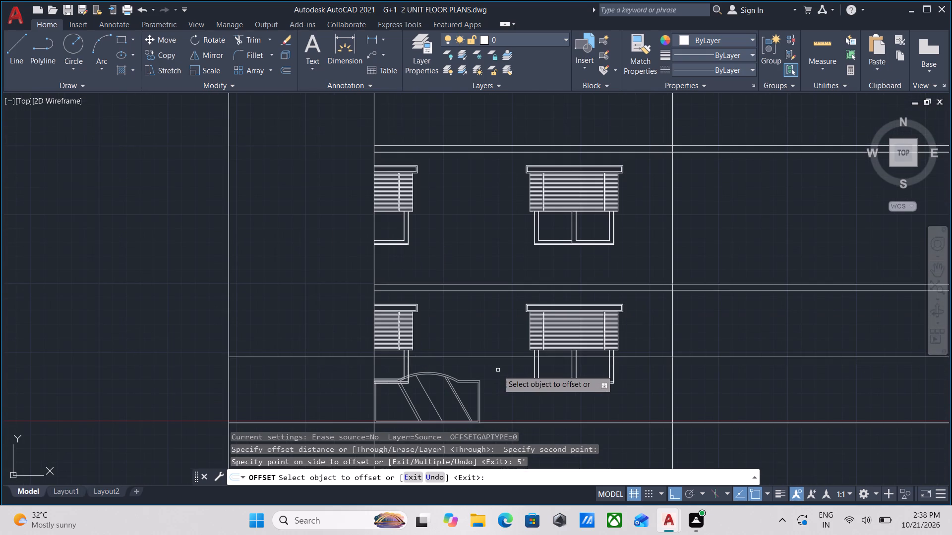
key("Escape")
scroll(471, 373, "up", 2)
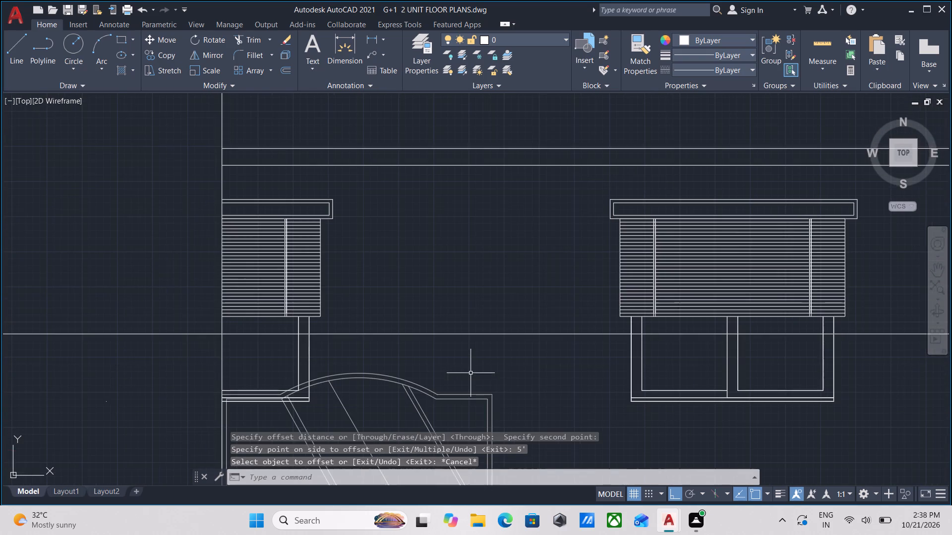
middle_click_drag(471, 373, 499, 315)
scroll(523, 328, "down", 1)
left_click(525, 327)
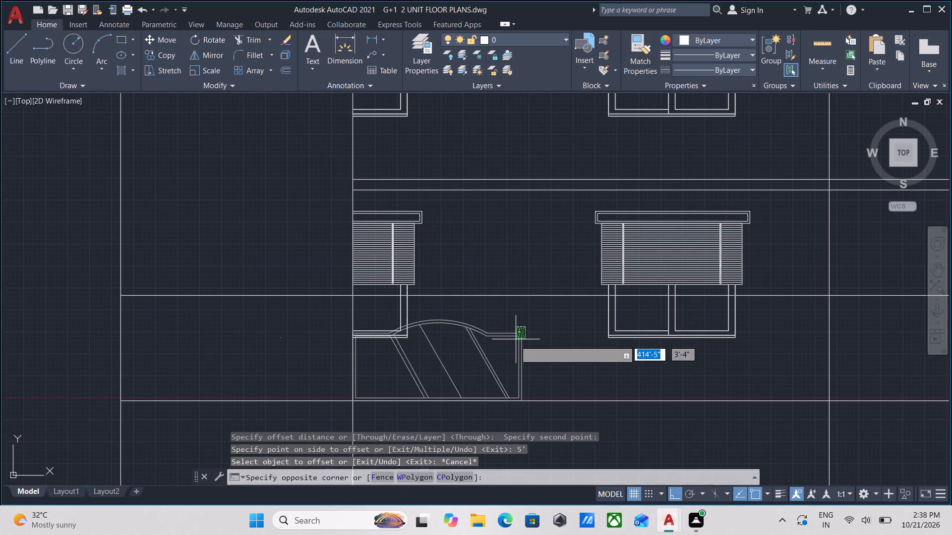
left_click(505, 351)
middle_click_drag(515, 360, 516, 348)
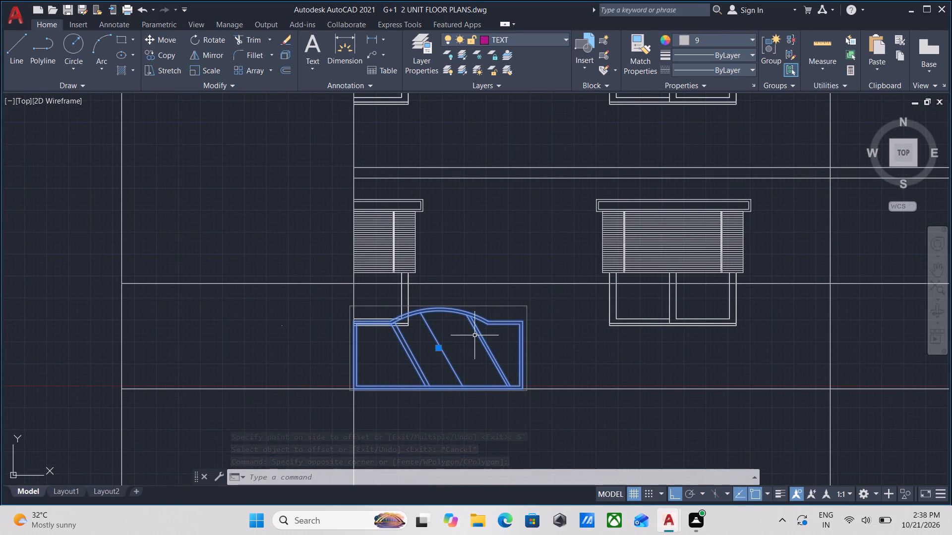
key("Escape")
Move the grouped gate from its lower-right corner straight down about 6'-6", clear of the elevation below the ground line.
scroll(497, 348, "up", 1)
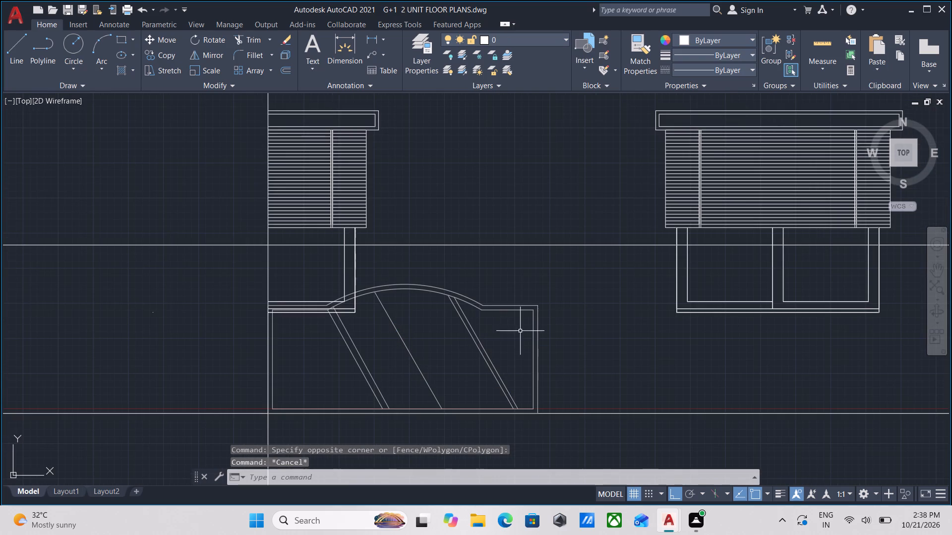
left_click(564, 300)
left_click(517, 322)
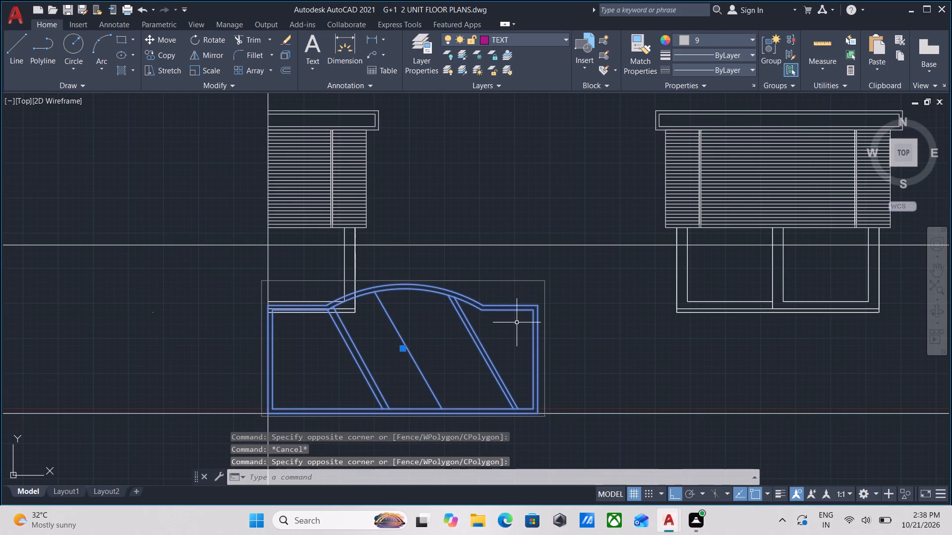
middle_click_drag(462, 377, 517, 361)
key("m")
key("Return")
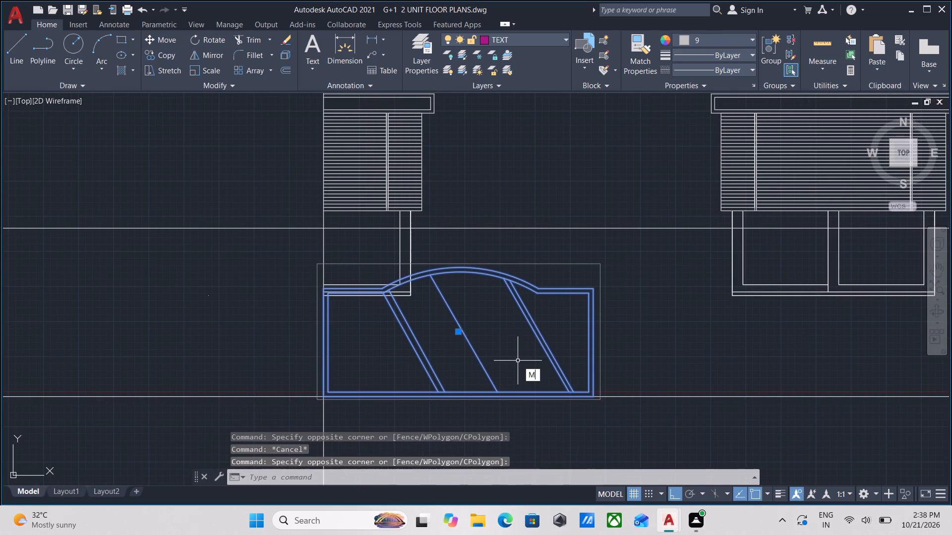
scroll(596, 415, "up", 1)
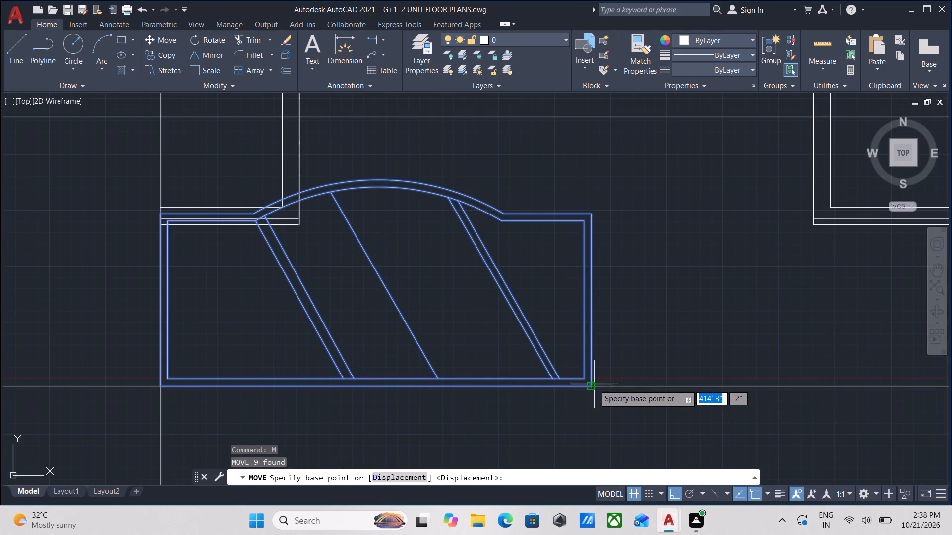
left_click(594, 384)
scroll(630, 452, "down", 1)
middle_click_drag(630, 452, 627, 253)
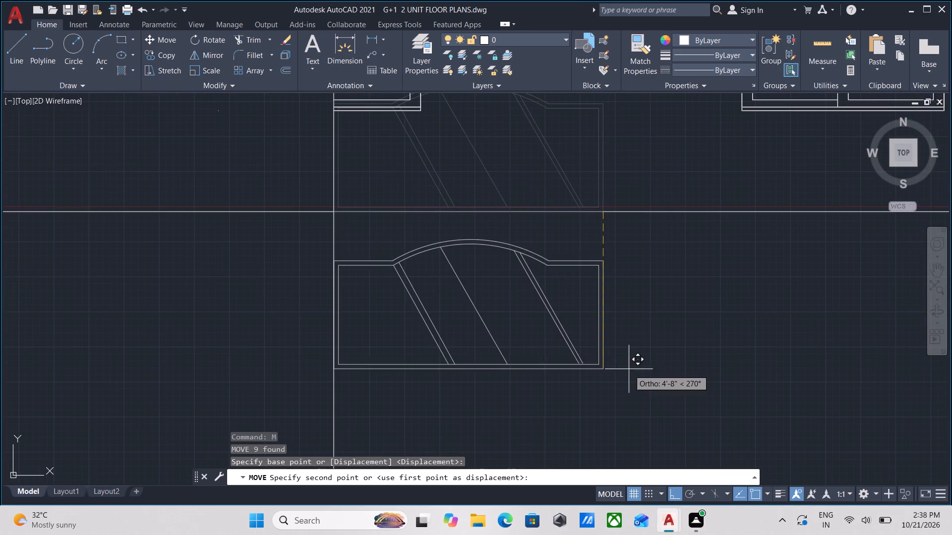
scroll(630, 427, "down", 1)
middle_click_drag(630, 427, 626, 351)
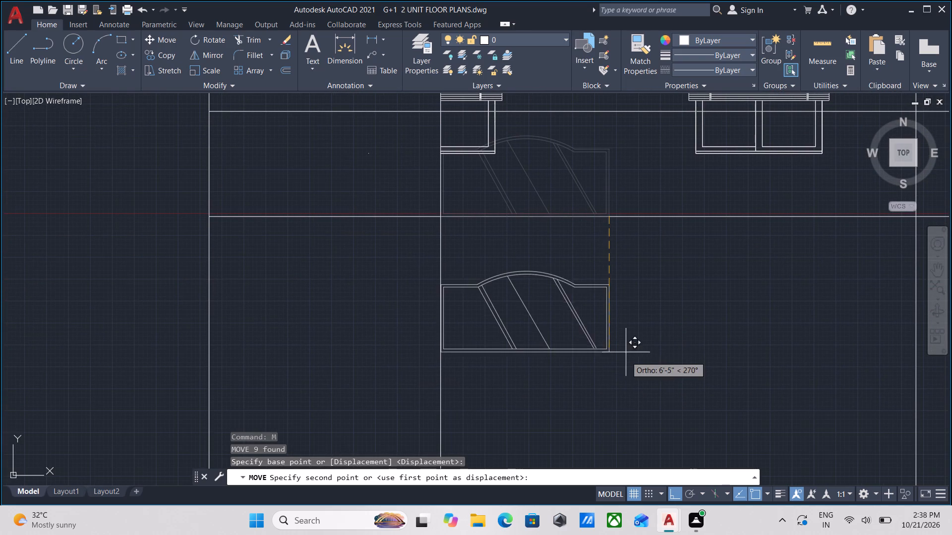
left_click(626, 358)
Ungroup the gate drawing below the ground line.
scroll(627, 386, "up", 1)
left_click_drag(627, 386, 627, 380)
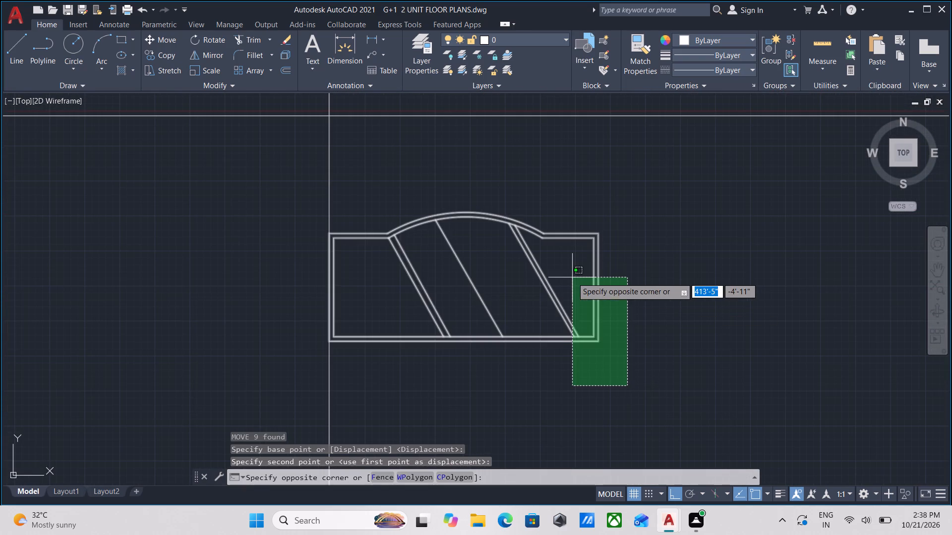
left_click(570, 277)
key("u")
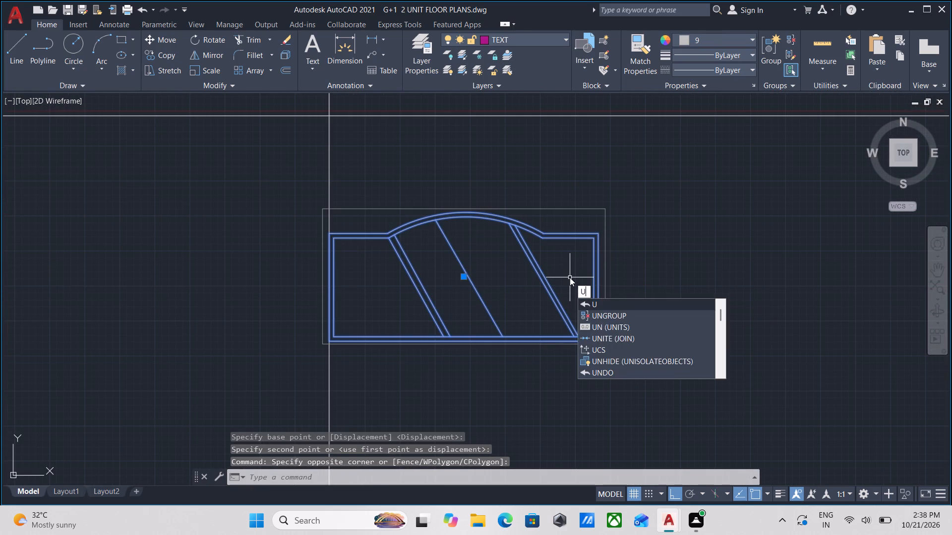
key("g")
key("BackSpace")
type("NG")
key("Return")
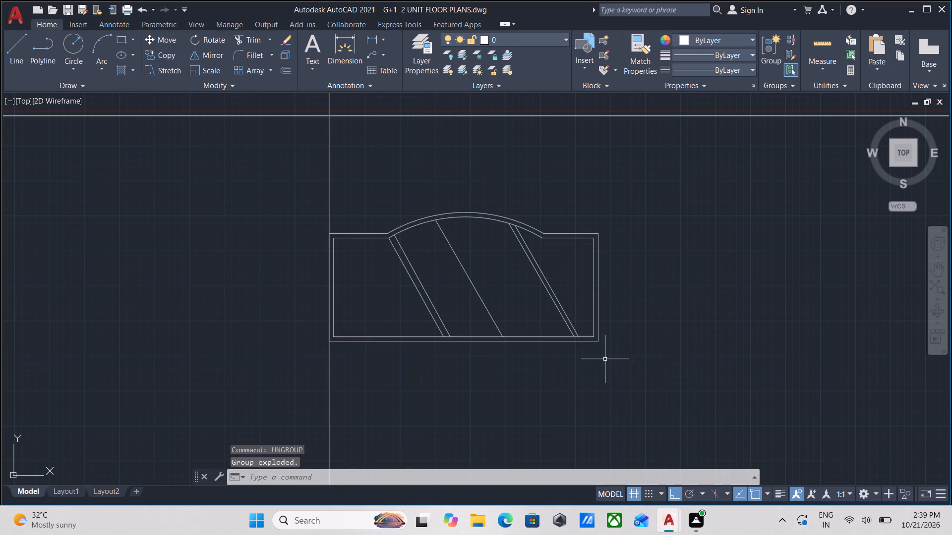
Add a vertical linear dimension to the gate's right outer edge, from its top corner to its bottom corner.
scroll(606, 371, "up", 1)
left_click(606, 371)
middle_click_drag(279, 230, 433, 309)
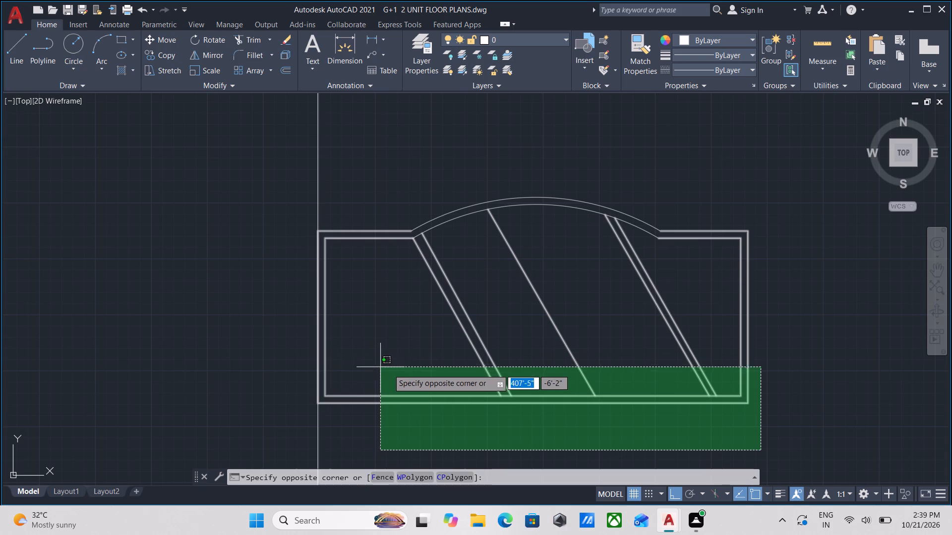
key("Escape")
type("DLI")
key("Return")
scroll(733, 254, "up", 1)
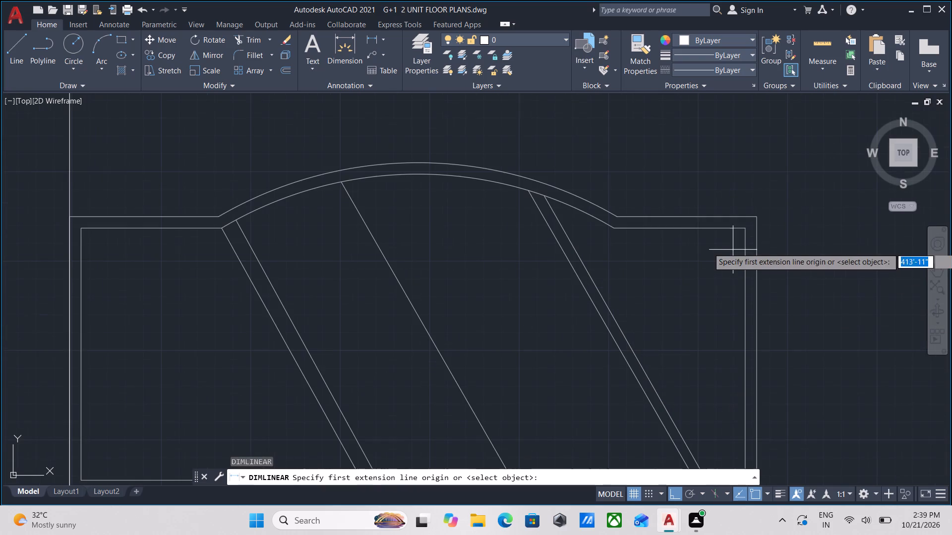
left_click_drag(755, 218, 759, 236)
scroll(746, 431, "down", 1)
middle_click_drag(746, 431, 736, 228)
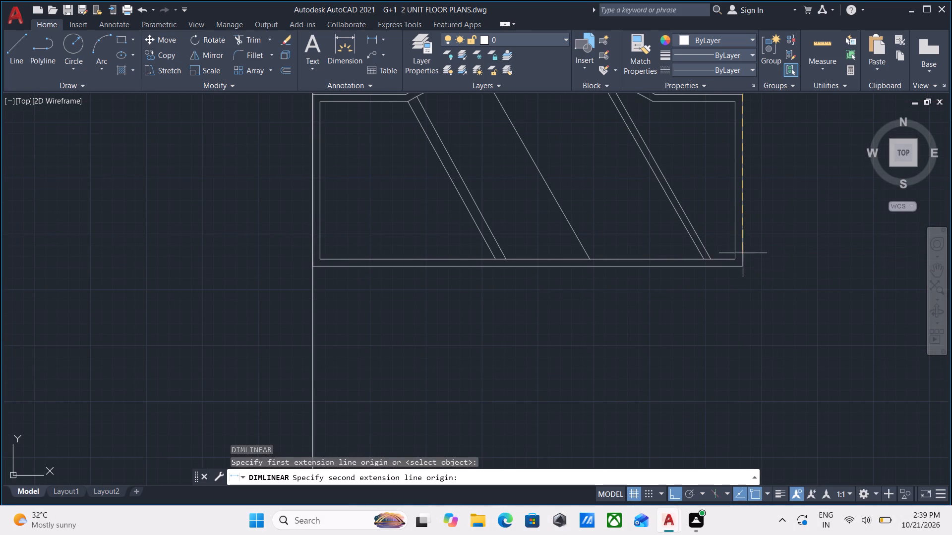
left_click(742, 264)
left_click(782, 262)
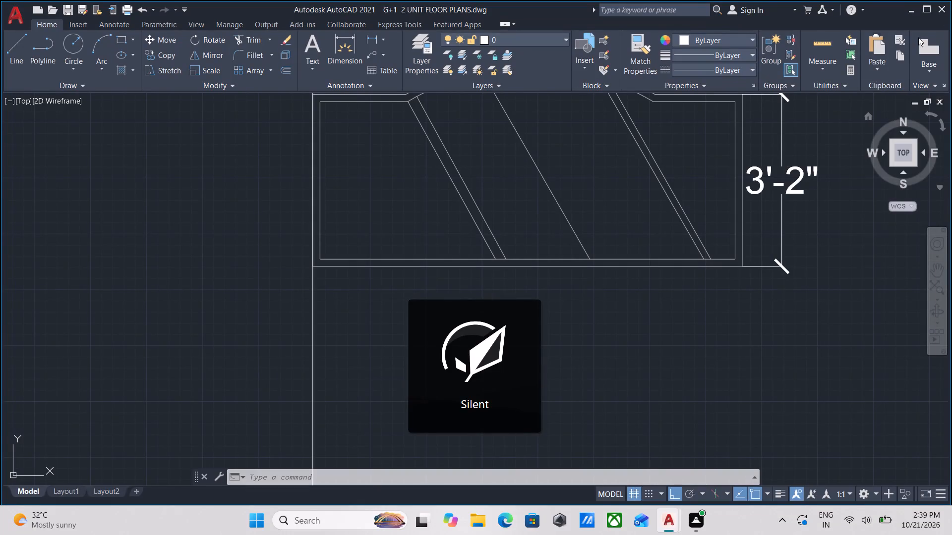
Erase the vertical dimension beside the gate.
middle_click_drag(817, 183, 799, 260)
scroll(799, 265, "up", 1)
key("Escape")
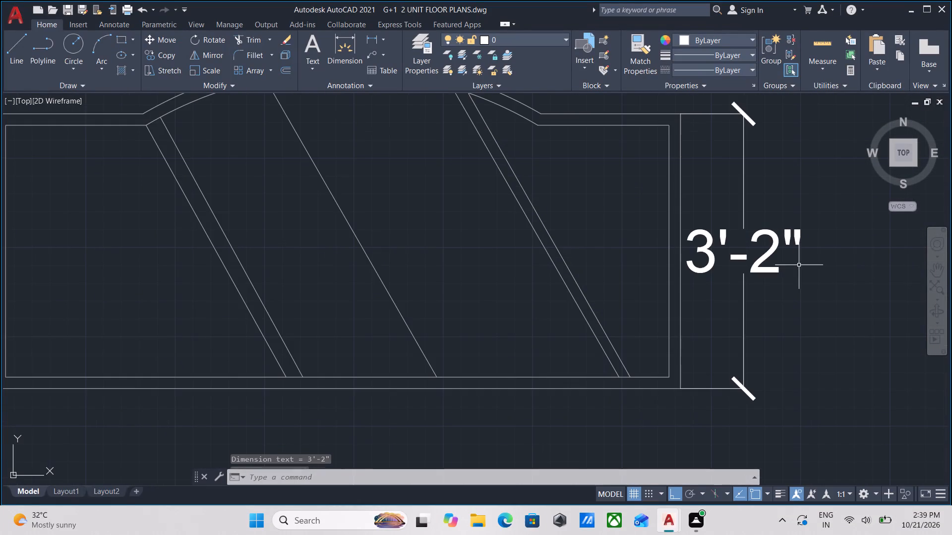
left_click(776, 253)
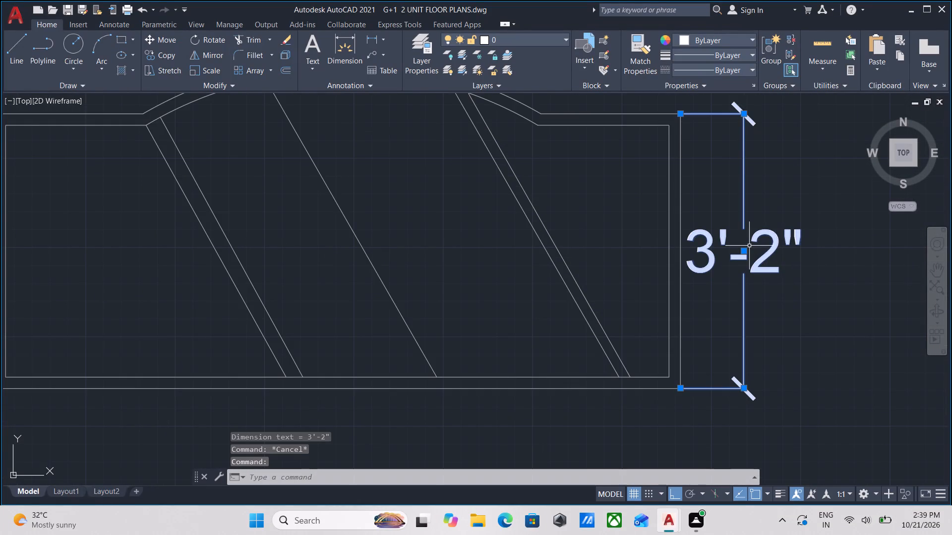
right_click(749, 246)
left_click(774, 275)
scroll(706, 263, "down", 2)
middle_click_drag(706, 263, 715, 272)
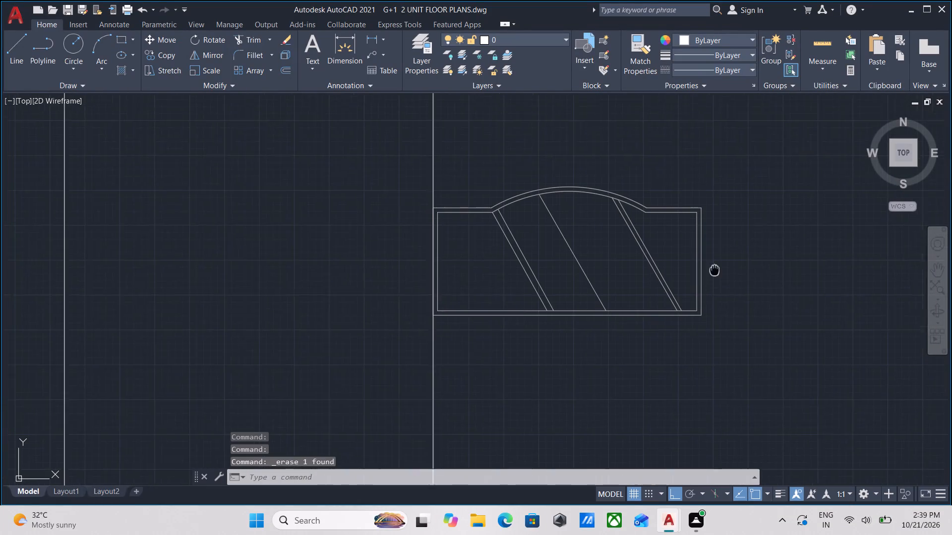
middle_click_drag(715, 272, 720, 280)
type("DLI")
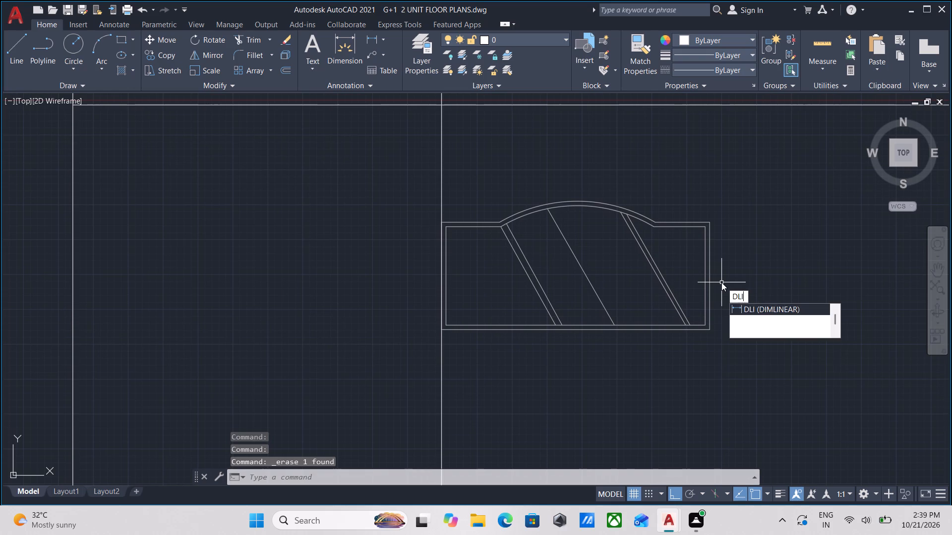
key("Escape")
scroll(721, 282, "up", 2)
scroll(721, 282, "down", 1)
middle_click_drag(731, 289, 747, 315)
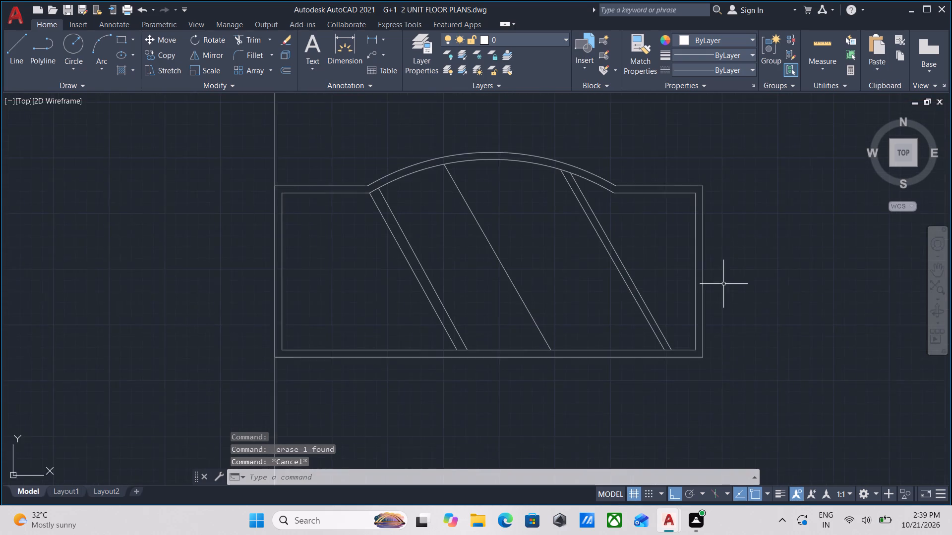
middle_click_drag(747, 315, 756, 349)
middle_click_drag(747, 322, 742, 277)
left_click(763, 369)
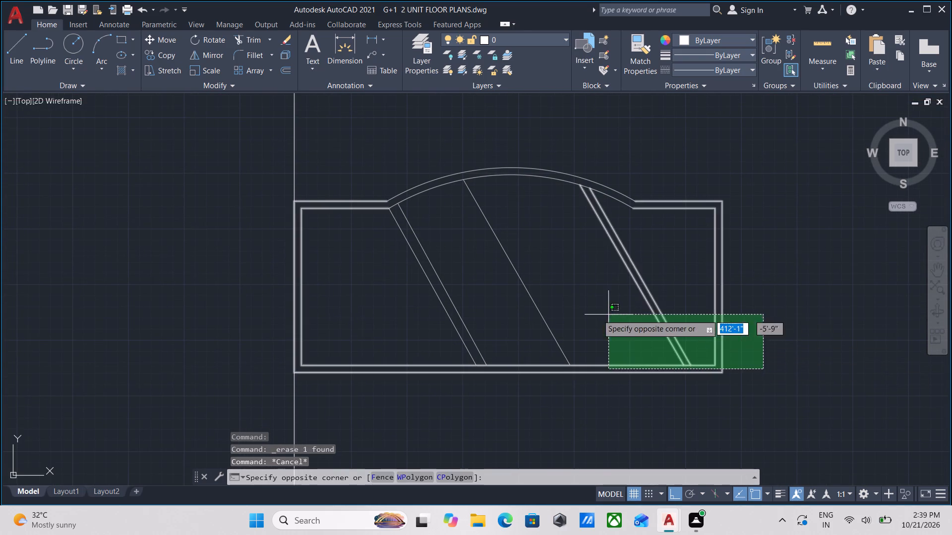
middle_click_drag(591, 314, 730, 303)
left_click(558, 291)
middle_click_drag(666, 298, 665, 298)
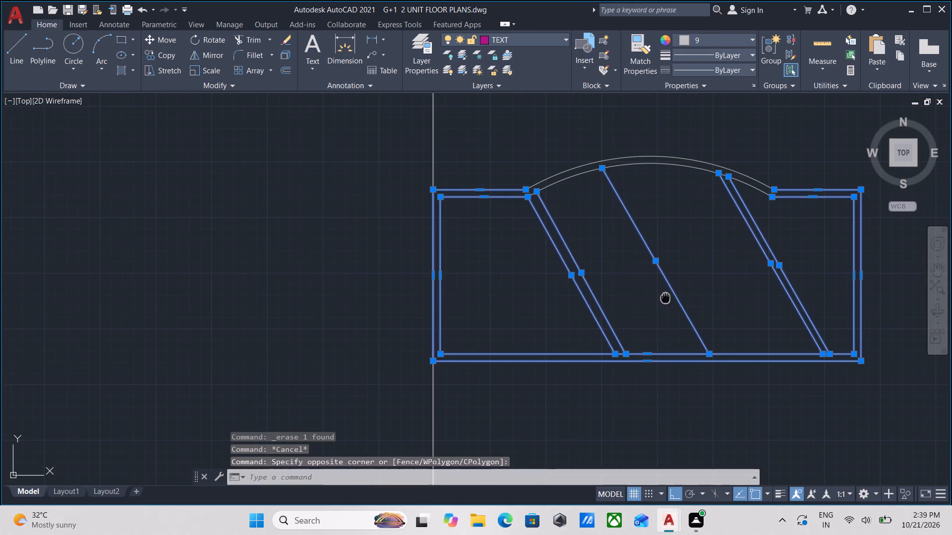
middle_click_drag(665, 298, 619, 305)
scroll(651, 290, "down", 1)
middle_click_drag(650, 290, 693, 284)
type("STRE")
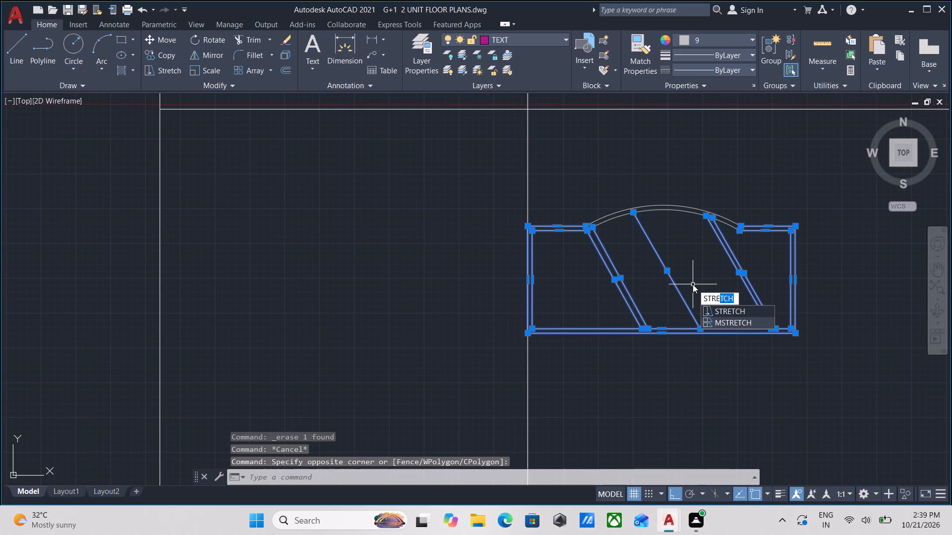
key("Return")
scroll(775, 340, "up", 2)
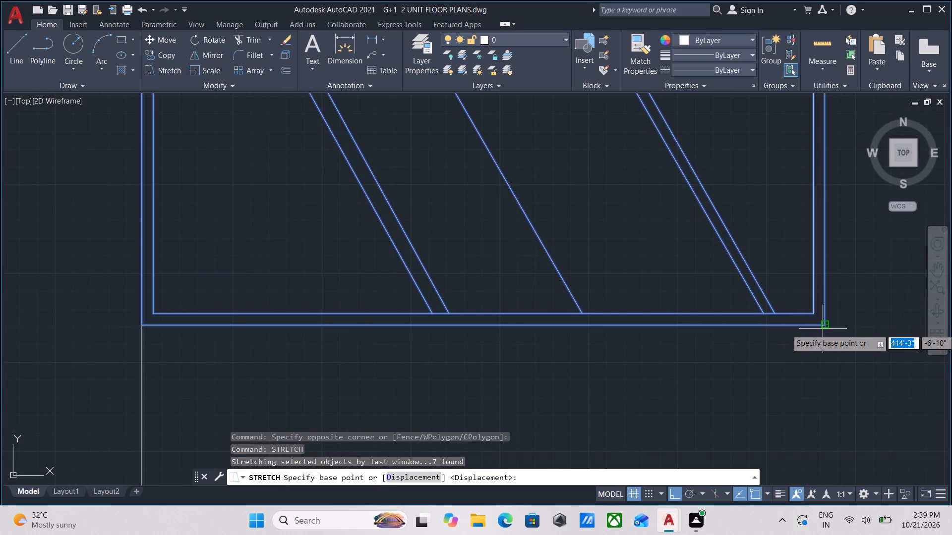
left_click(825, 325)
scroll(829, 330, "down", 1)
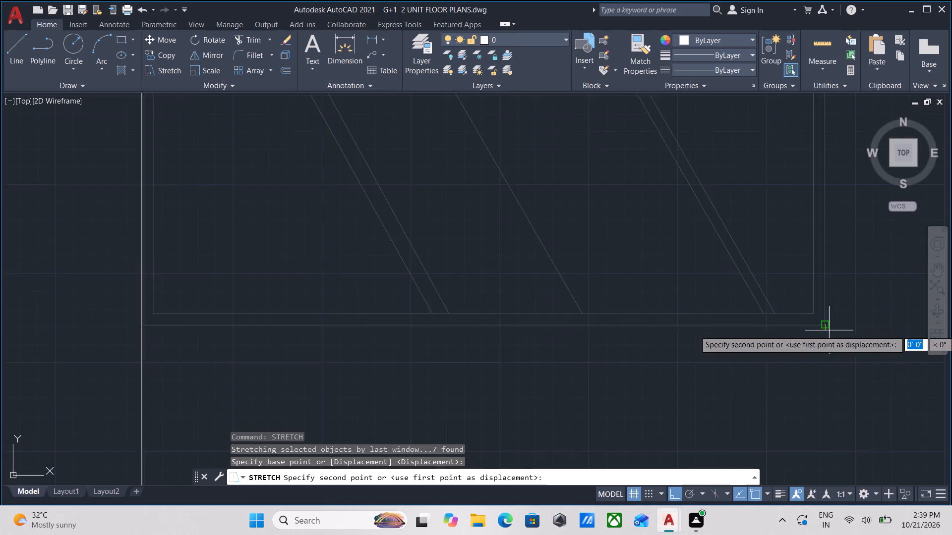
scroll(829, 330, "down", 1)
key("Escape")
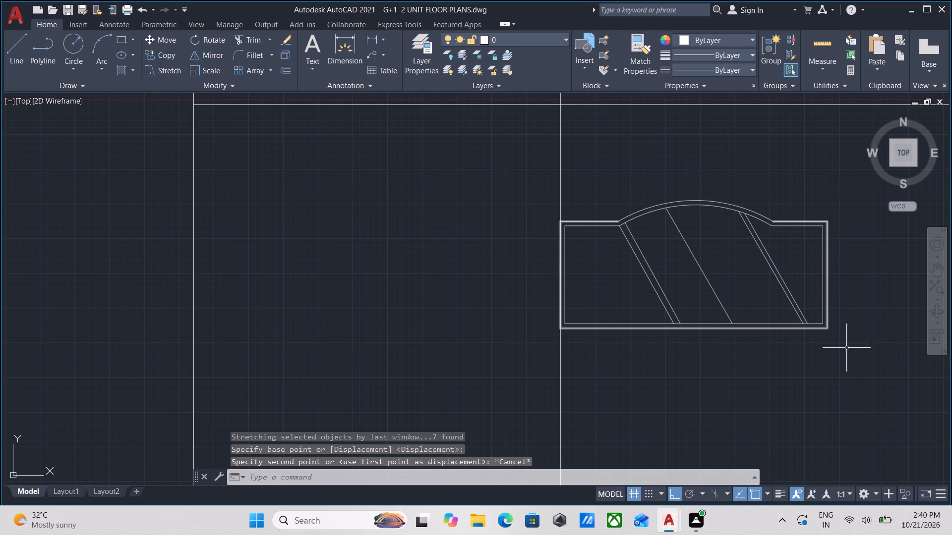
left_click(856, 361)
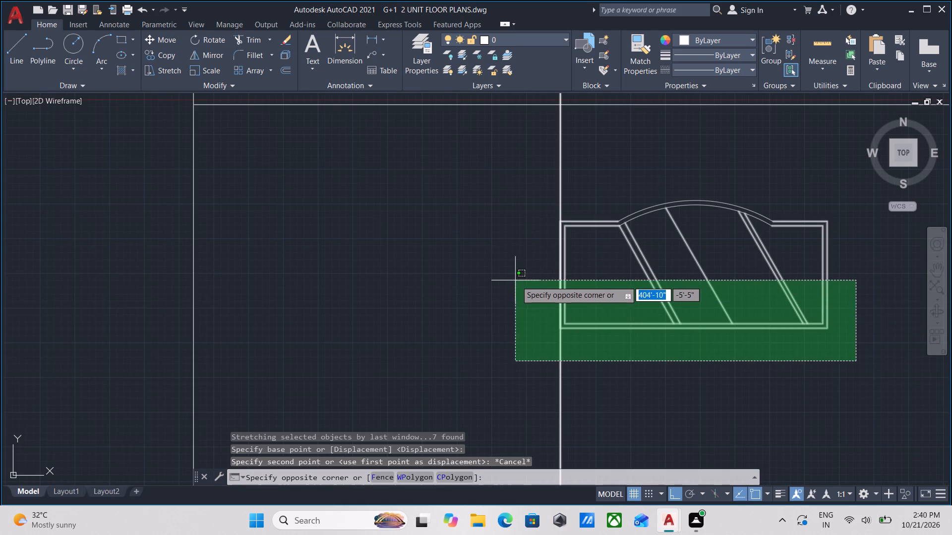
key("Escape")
Erase the vertical projection line that runs along the gate's left edge.
left_click(602, 371)
left_click(492, 363)
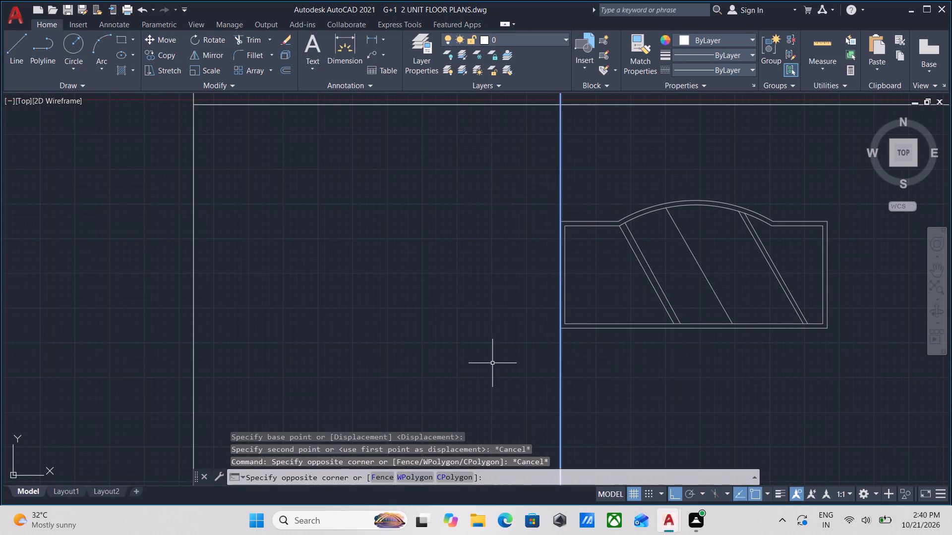
right_click(492, 363)
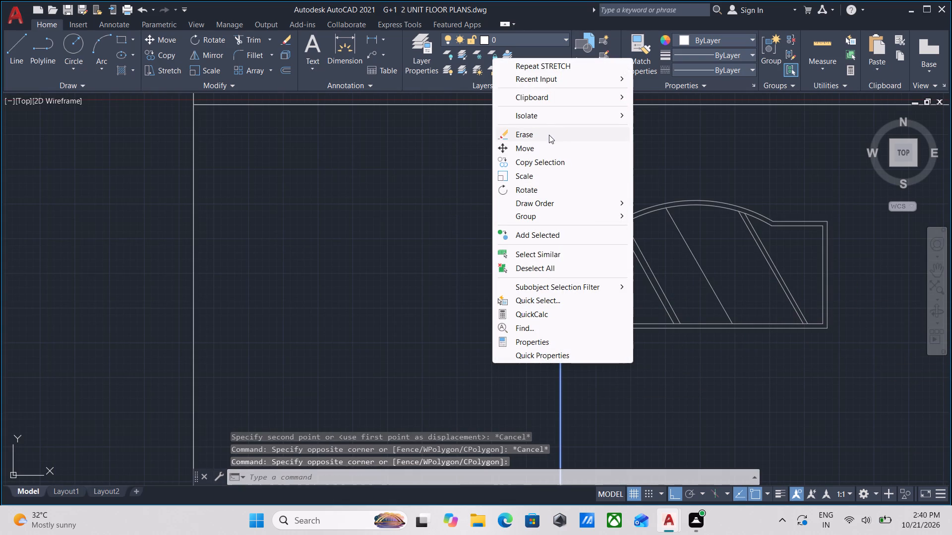
left_click(549, 135)
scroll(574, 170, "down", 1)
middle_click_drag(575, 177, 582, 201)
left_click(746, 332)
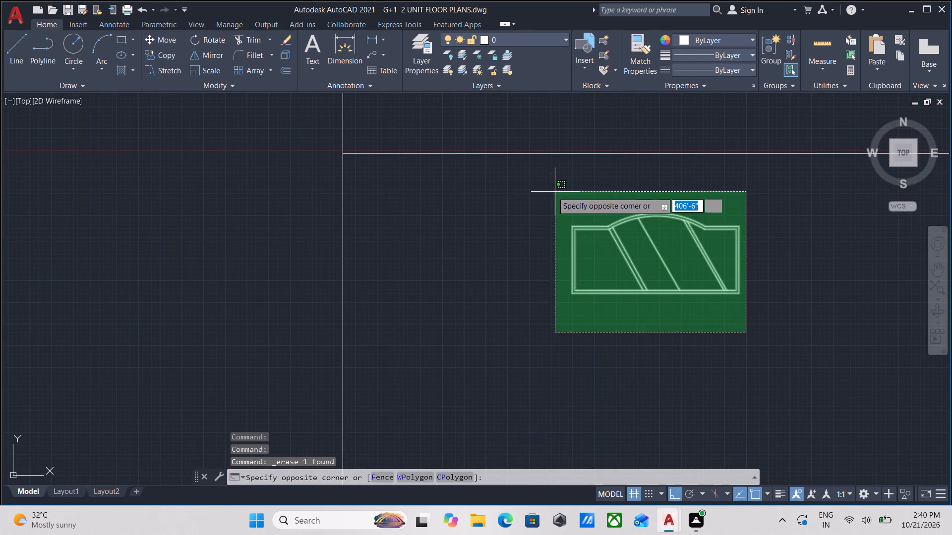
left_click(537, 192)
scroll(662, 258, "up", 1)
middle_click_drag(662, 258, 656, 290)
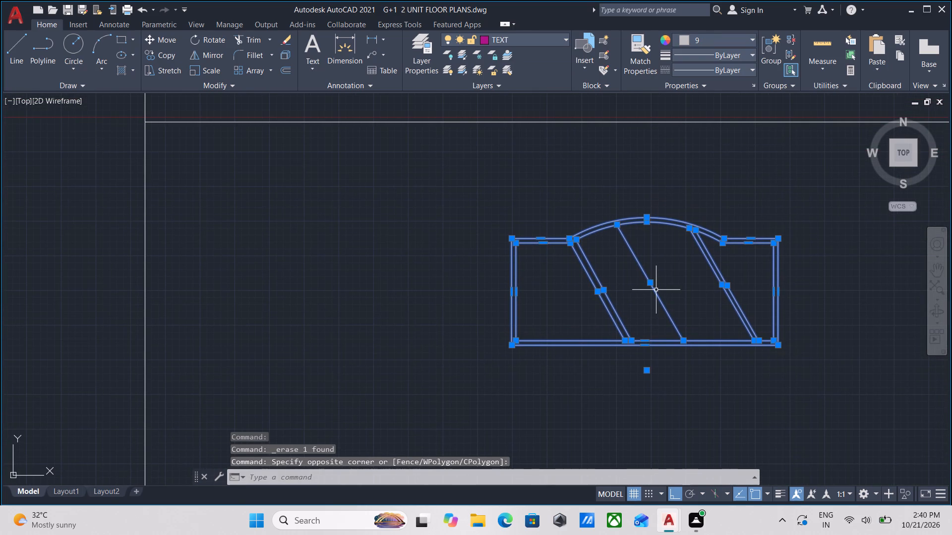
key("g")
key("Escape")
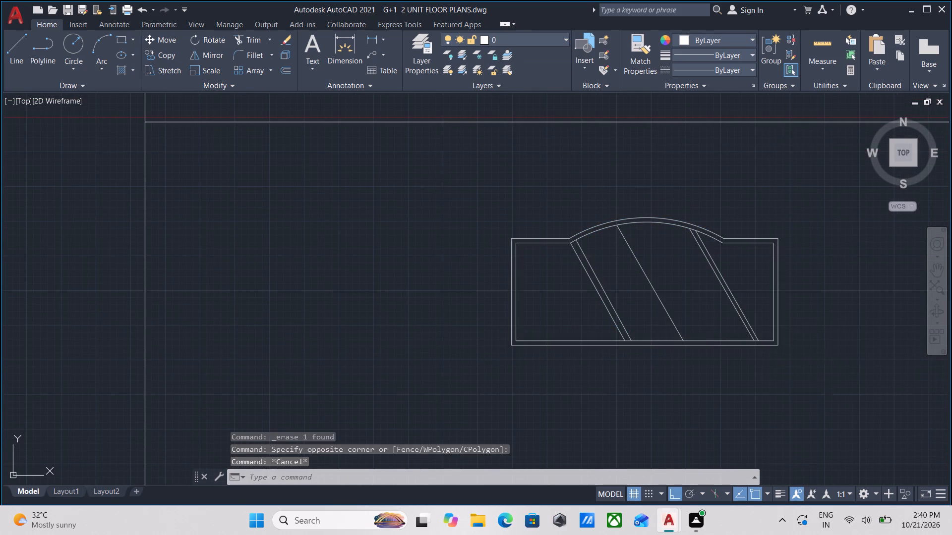
Stretch the gate's lower part, including its frame and diagonal bars, straight down by 2'.
left_click(831, 371)
left_click(476, 300)
scroll(650, 271, "up", 1)
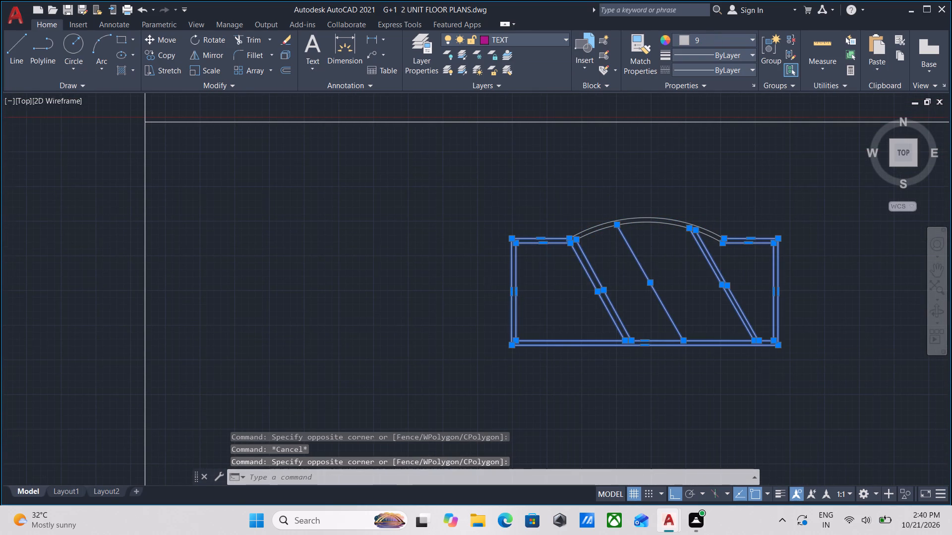
middle_click_drag(656, 277, 664, 298)
type("STRE")
key("Return")
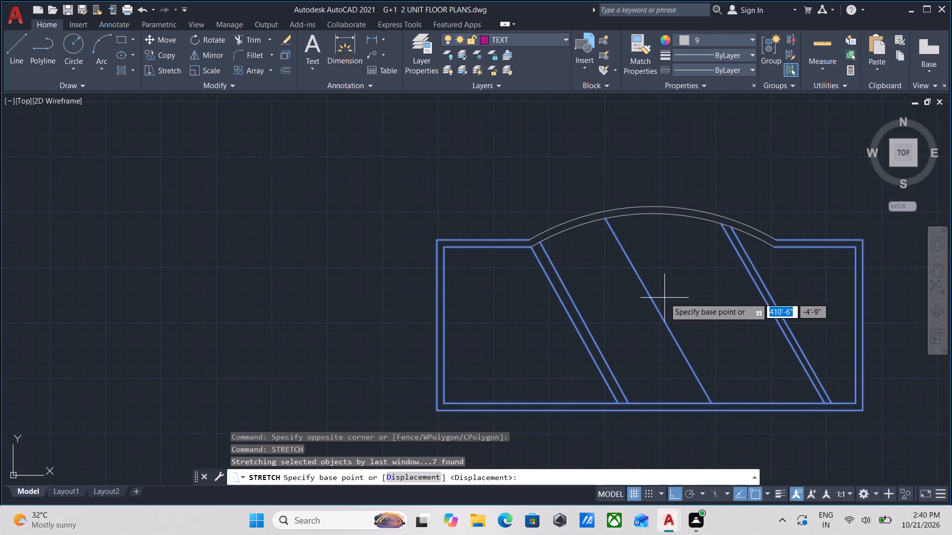
middle_click_drag(698, 297, 681, 190)
scroll(834, 304, "up", 1)
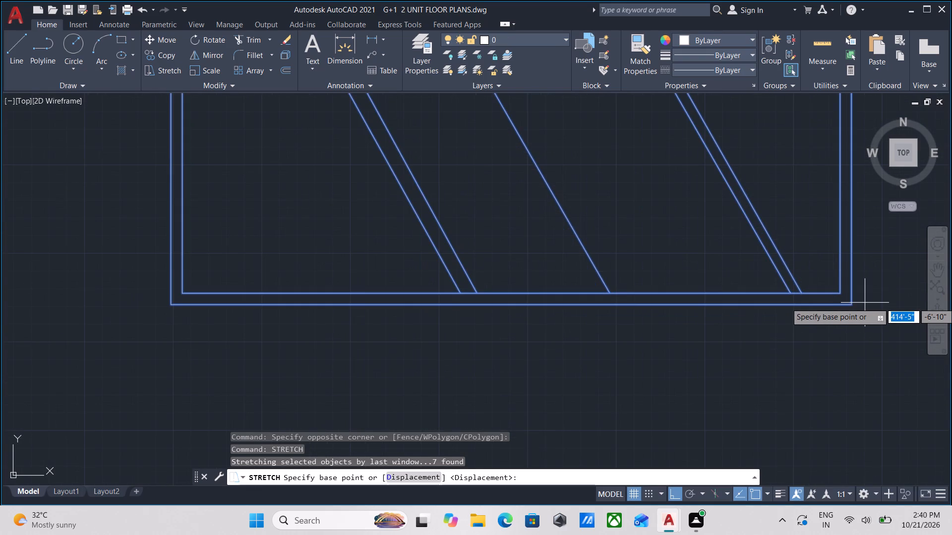
left_click(855, 305)
scroll(857, 352, "down", 1)
middle_click_drag(857, 352, 847, 337)
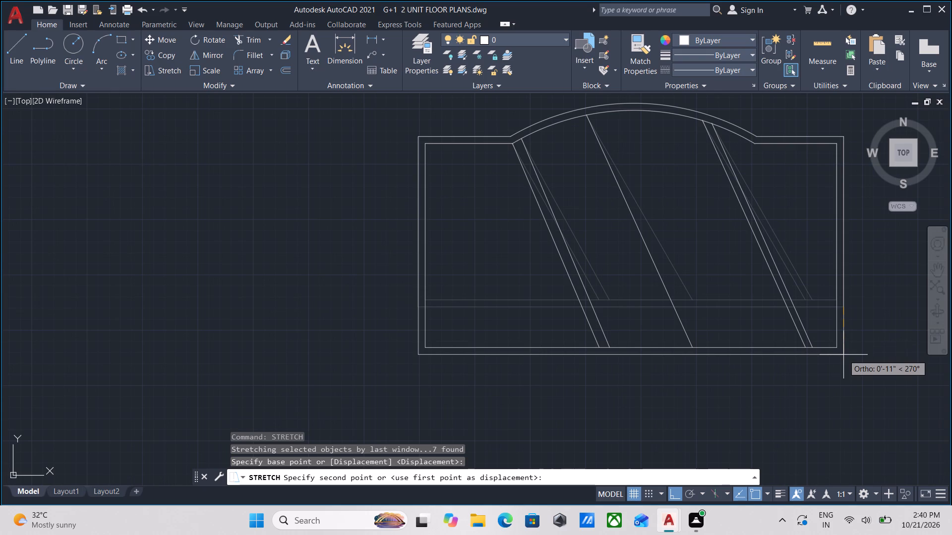
key("2")
key("apostrophe")
key("Return")
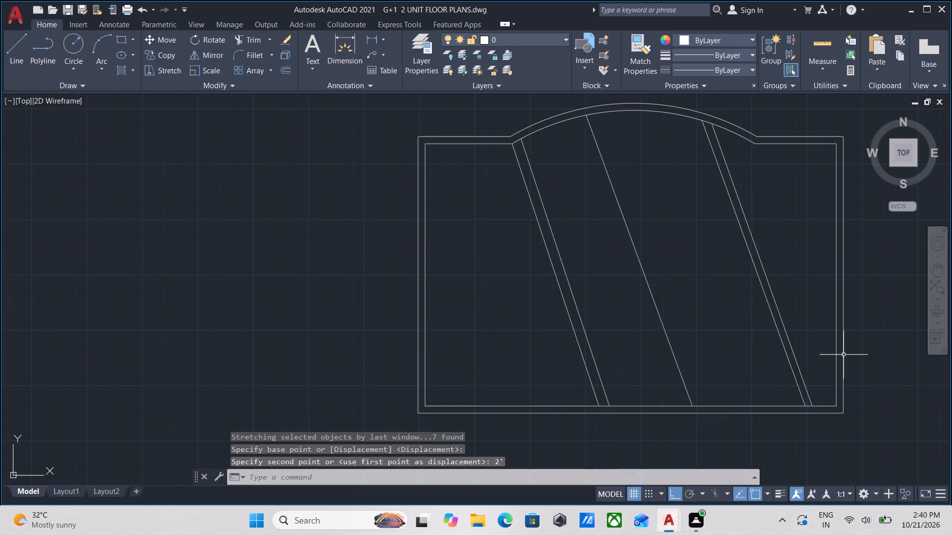
scroll(843, 355, "down", 2)
middle_click_drag(843, 372, 819, 352)
key("Escape")
Erase the tiny stray object between the ground line and the 5' guide, left of the cut-off window.
scroll(833, 374, "down", 1)
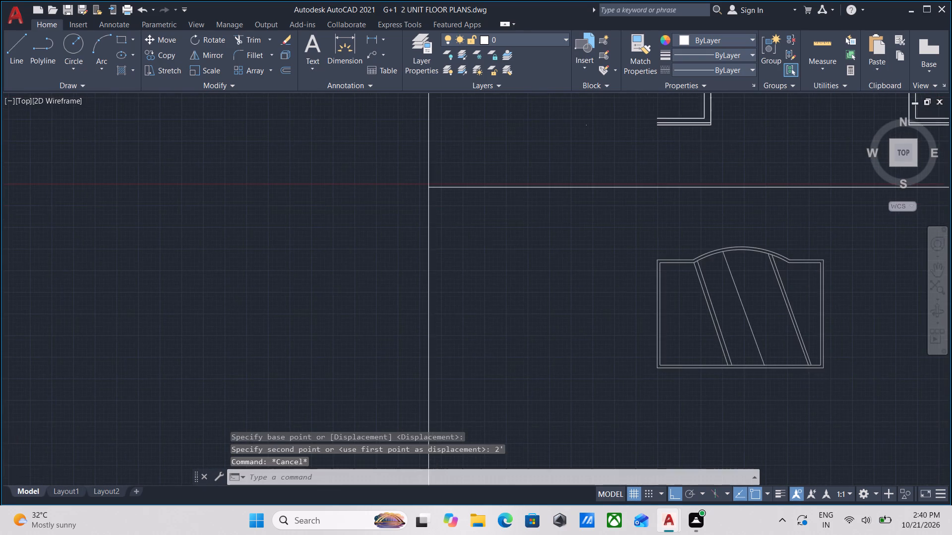
scroll(833, 374, "down", 1)
middle_click_drag(833, 374, 783, 376)
scroll(791, 393, "up", 2)
scroll(793, 390, "down", 1)
middle_click_drag(794, 391, 795, 395)
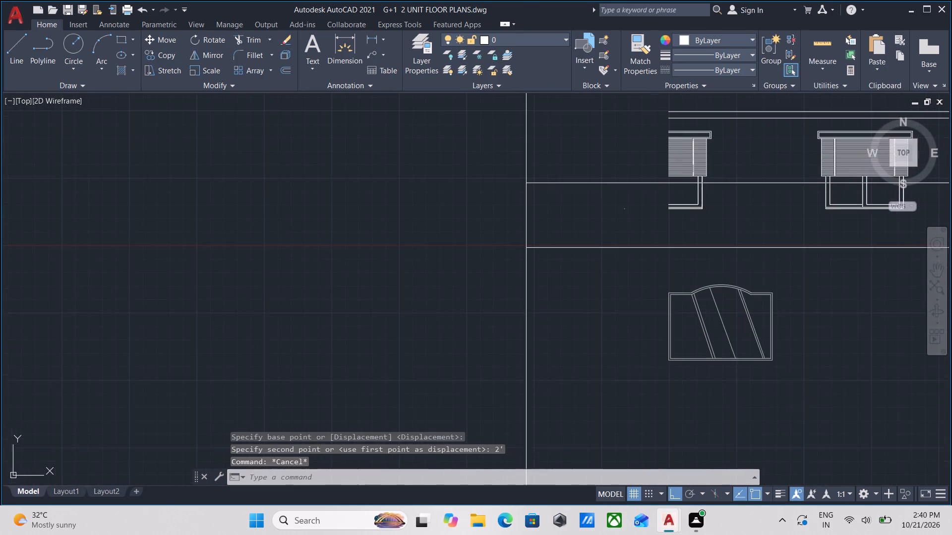
middle_click_drag(795, 395, 795, 408)
scroll(634, 244, "up", 2)
left_click(634, 231)
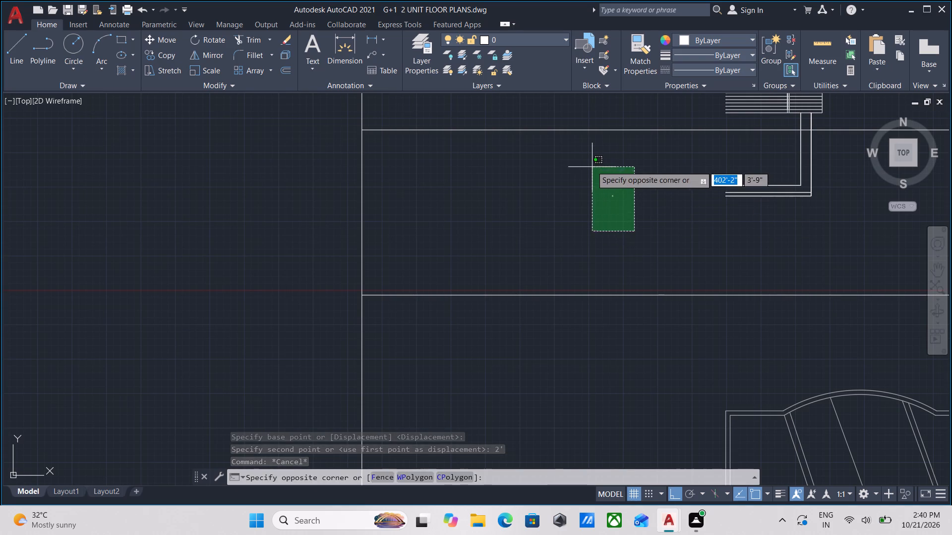
left_click(592, 166)
right_click(592, 166)
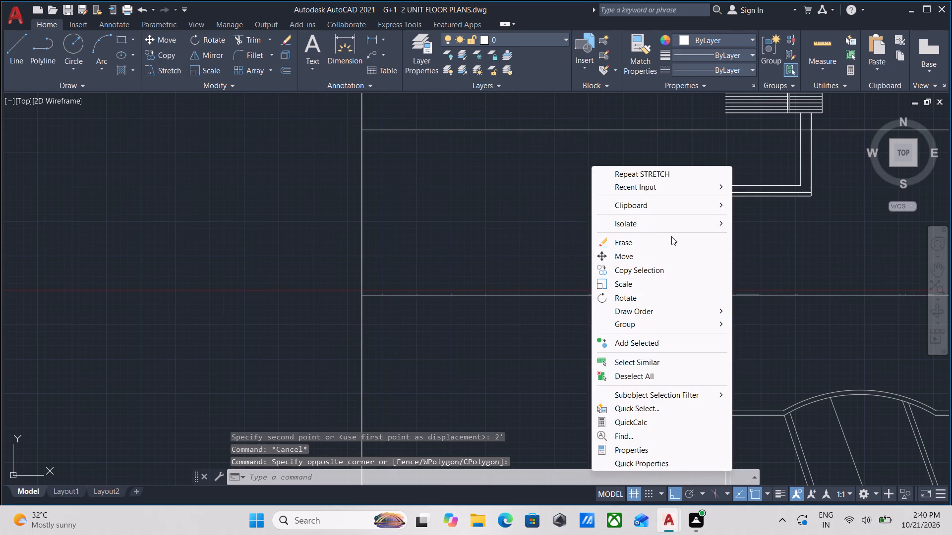
left_click(658, 243)
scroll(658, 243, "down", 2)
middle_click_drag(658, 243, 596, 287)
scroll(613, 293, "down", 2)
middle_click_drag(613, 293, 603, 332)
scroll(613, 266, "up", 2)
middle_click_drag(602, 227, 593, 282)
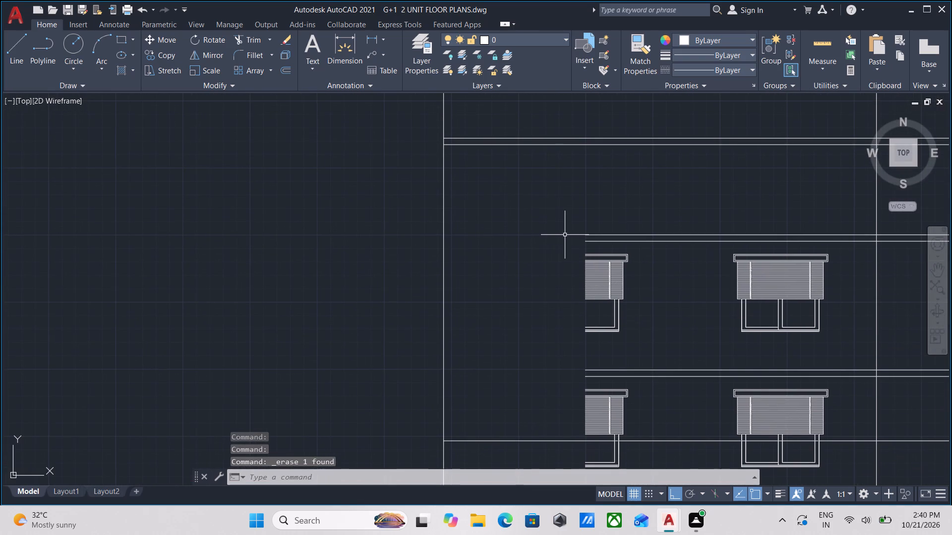
Draw a vertical construction line through the lower cut end of the ground-floor cut-off window.
scroll(565, 235, "down", 2)
middle_click_drag(567, 281, 566, 324)
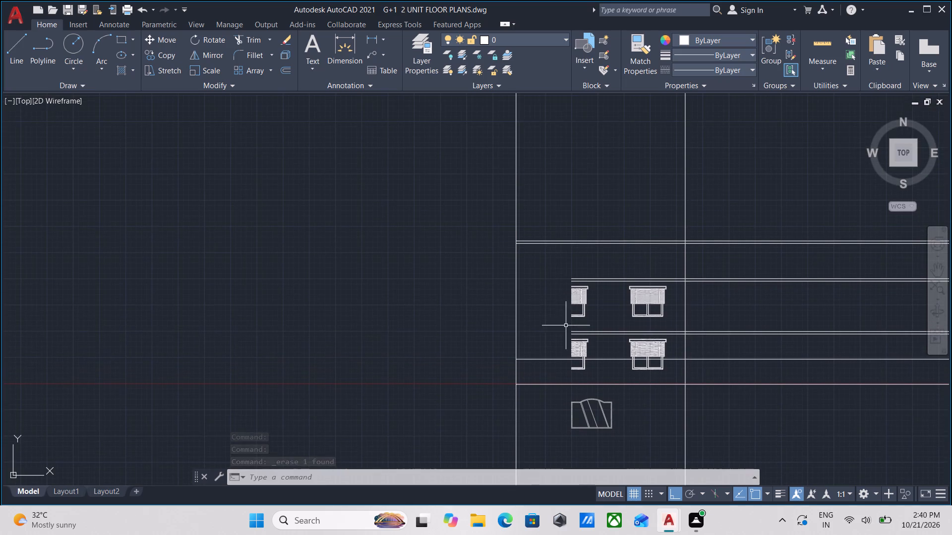
middle_click_drag(571, 327, 566, 289)
scroll(570, 327, "up", 6)
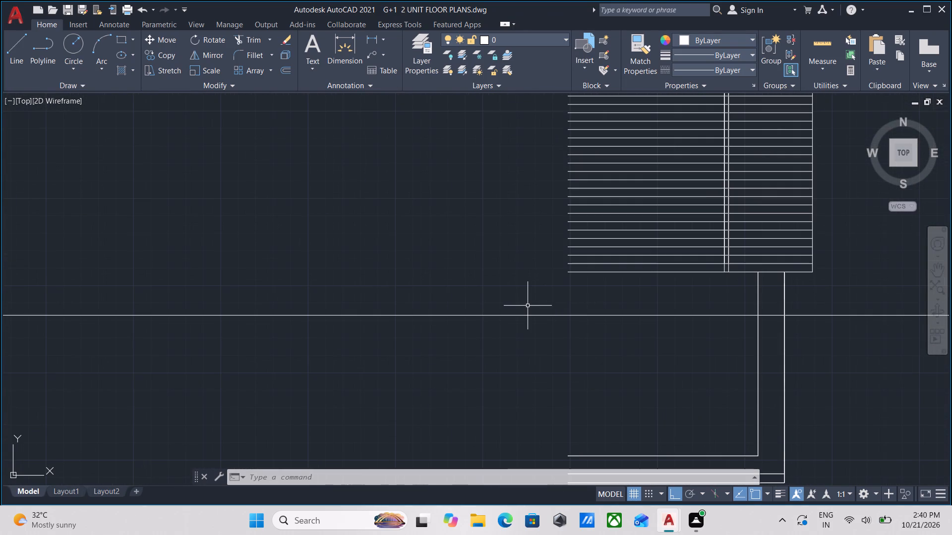
type("XL")
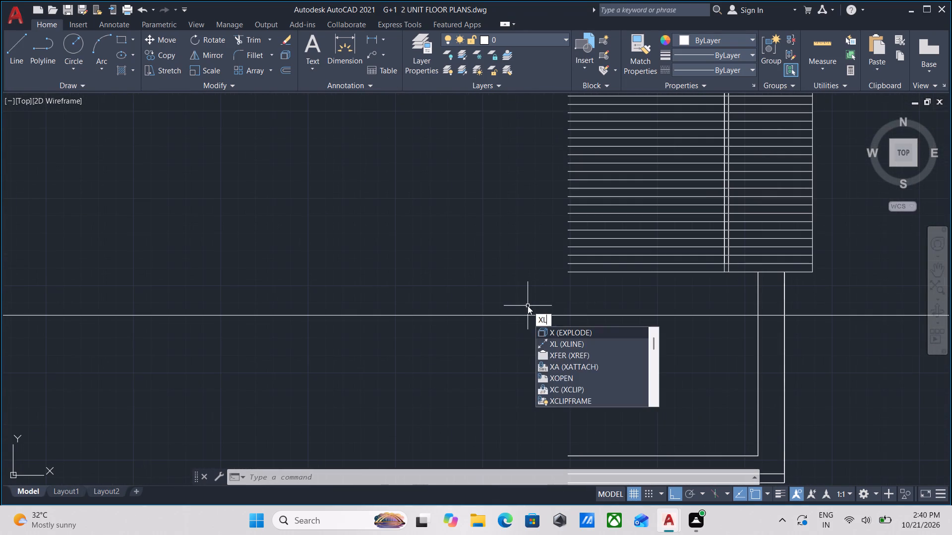
key("Return")
middle_click_drag(592, 443, 593, 305)
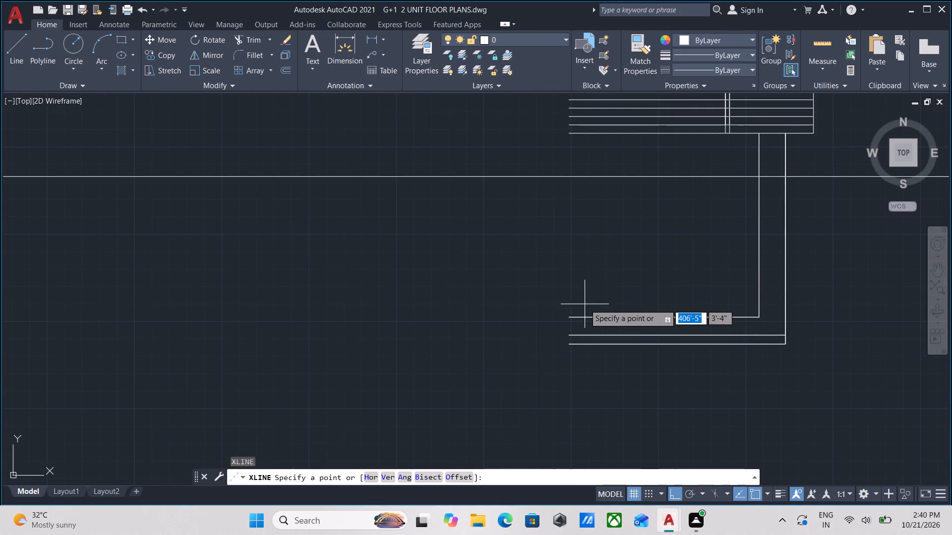
left_click(572, 343)
scroll(578, 217, "down", 1)
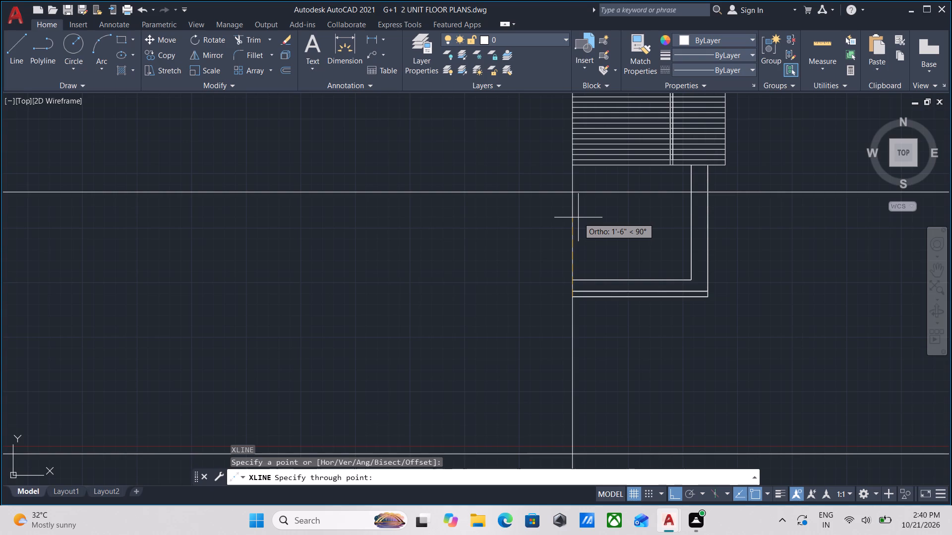
left_click(578, 217)
scroll(578, 217, "down", 3)
key("Escape")
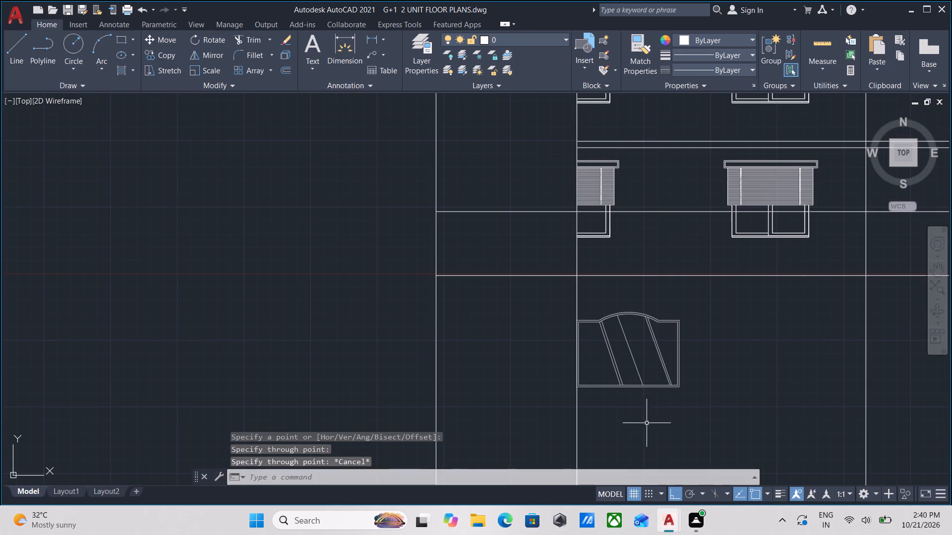
Group all the gate's frame lines, arched top and diagonal bars into a single unnamed group.
scroll(647, 423, "up", 1)
left_click(650, 398)
left_click(606, 348)
middle_click_drag(606, 348, 613, 384)
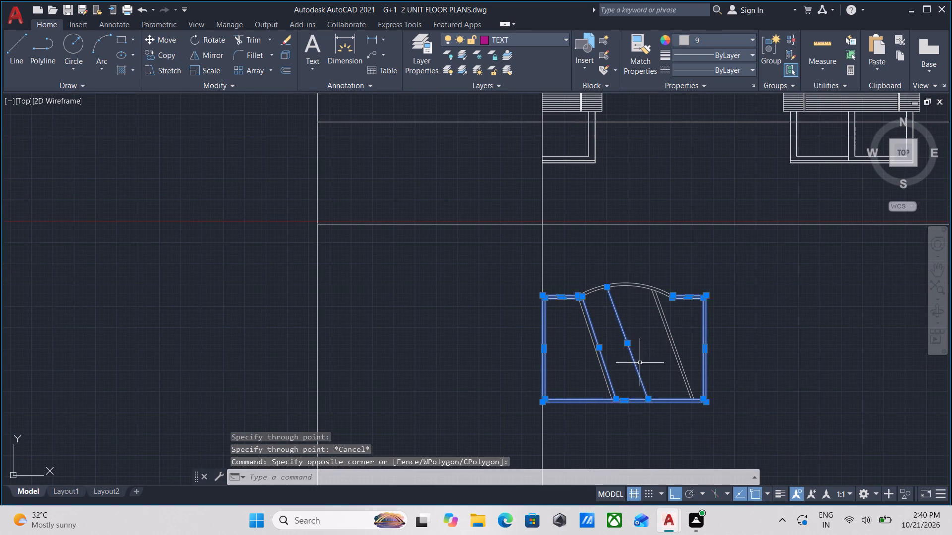
left_click(747, 453)
left_click(583, 248)
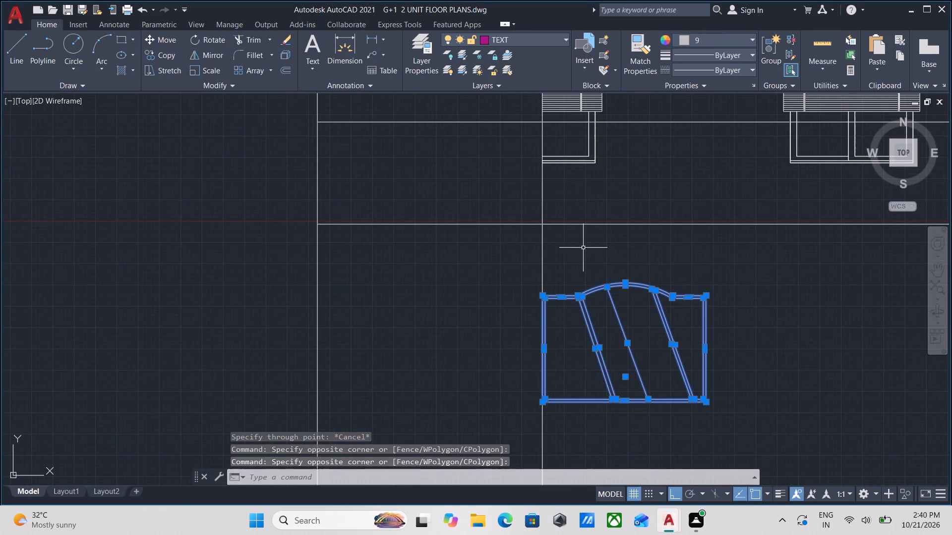
middle_click_drag(623, 331, 639, 321)
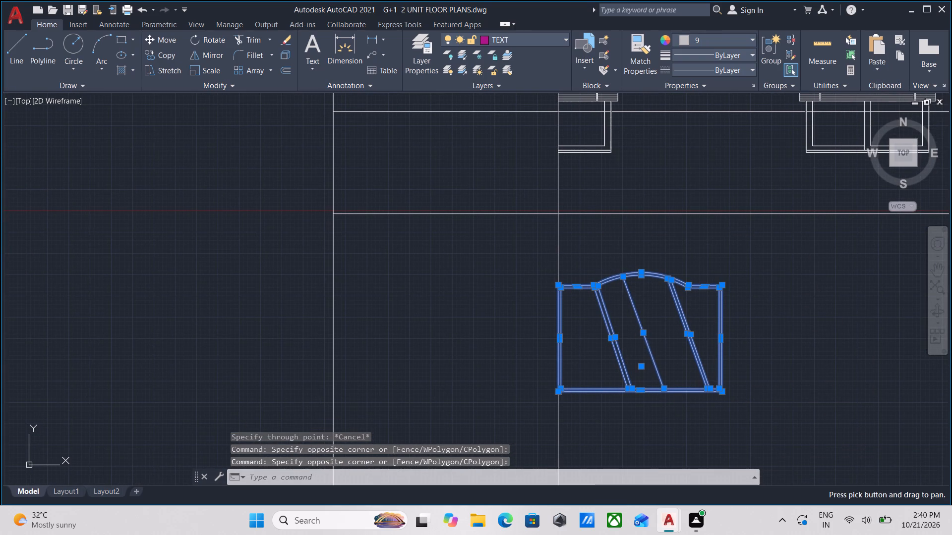
key("g")
key("Return")
Move the gate group straight up from its bottom-left corner to where the vertical construction line meets the ground line.
left_click(680, 422)
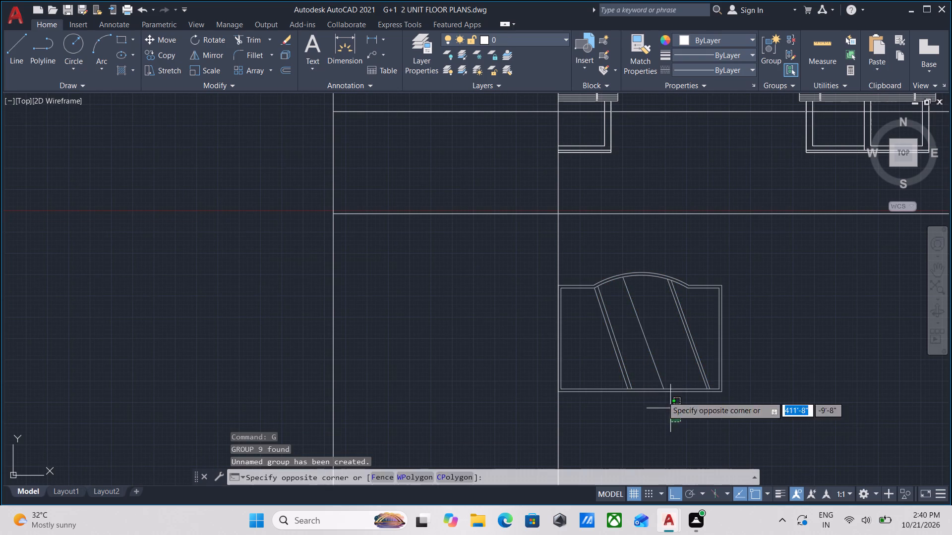
left_click(651, 371)
middle_click_drag(655, 373, 674, 394)
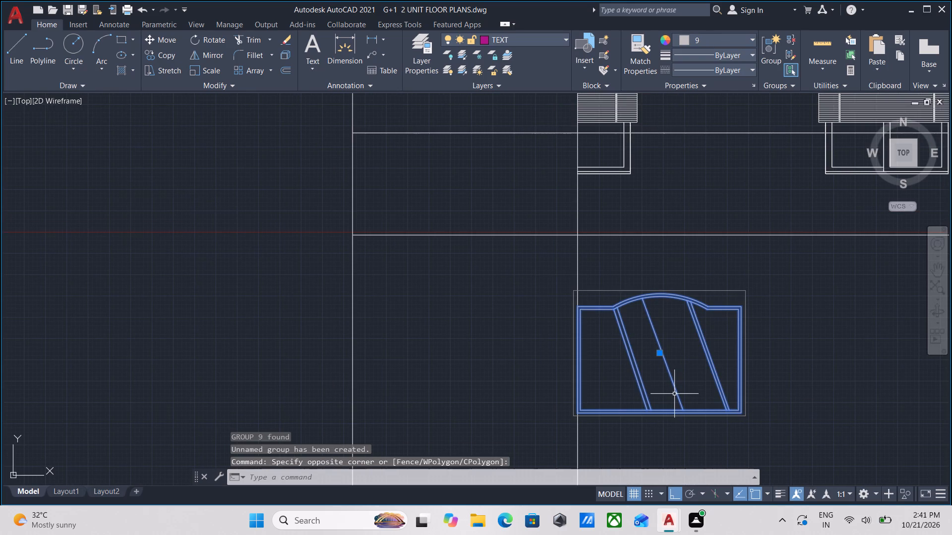
key("m")
key("Return")
scroll(601, 407, "up", 2)
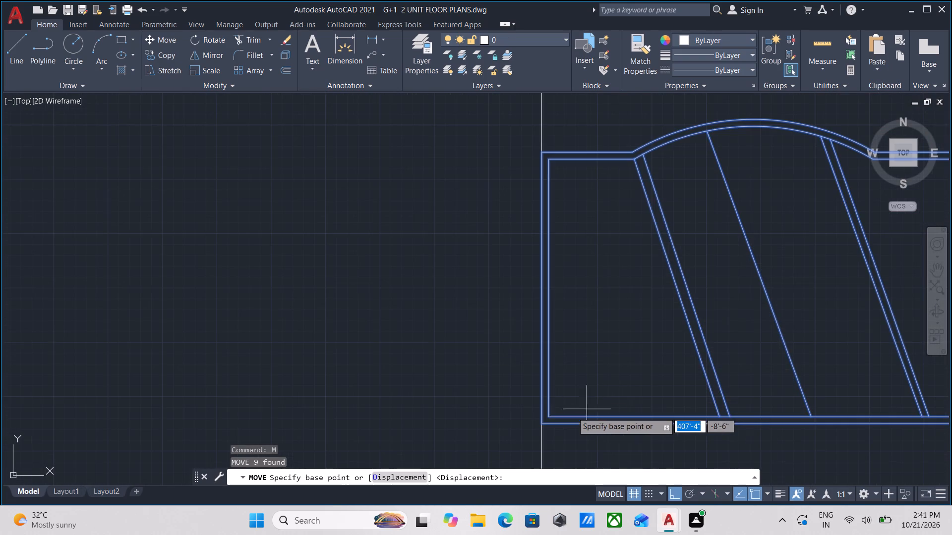
left_click(544, 424)
middle_click_drag(549, 326, 563, 441)
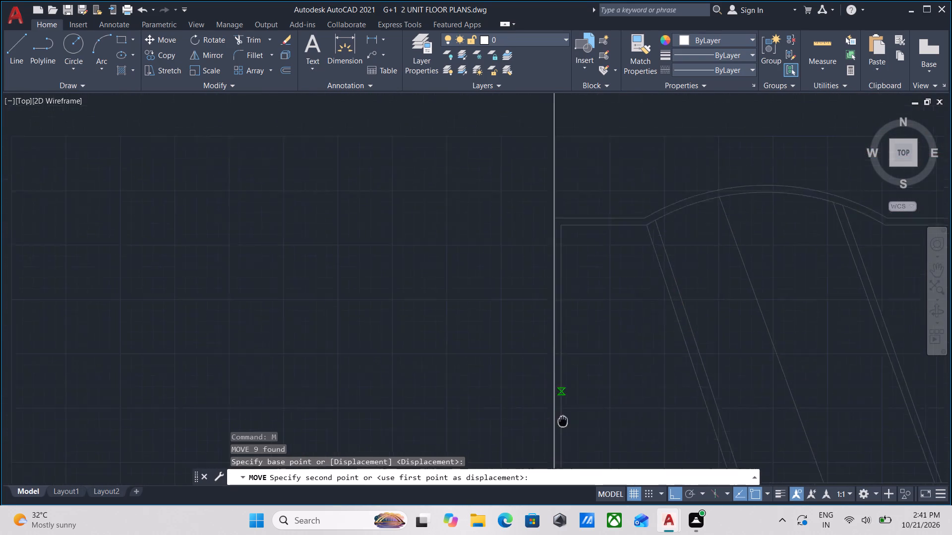
middle_click_drag(563, 441, 563, 467)
scroll(573, 296, "down", 2)
middle_click_drag(573, 296, 577, 455)
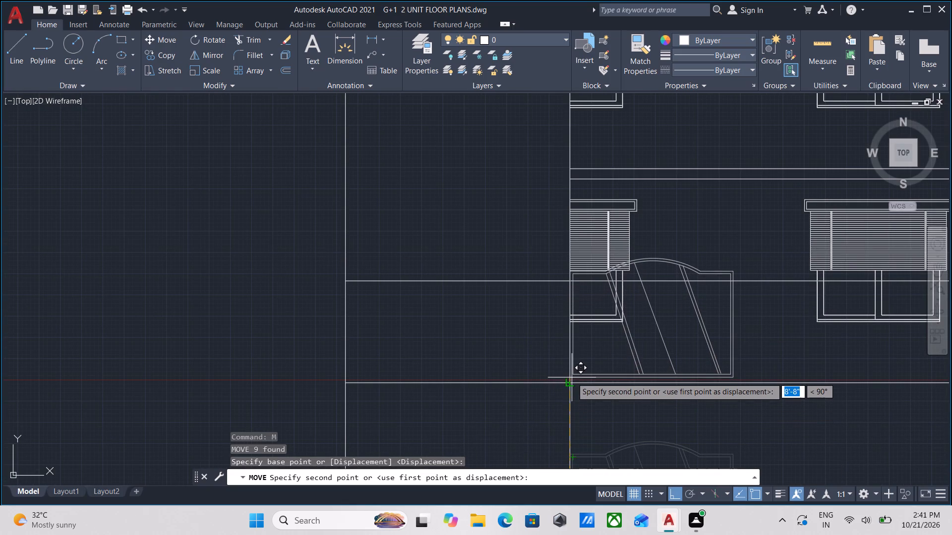
left_click(571, 383)
Trim the ground-floor cut-off window's horizontal sill lines inside the gate, from the gate's left edge to the first diagonal bar.
scroll(612, 351, "up", 1)
middle_click_drag(612, 351, 614, 391)
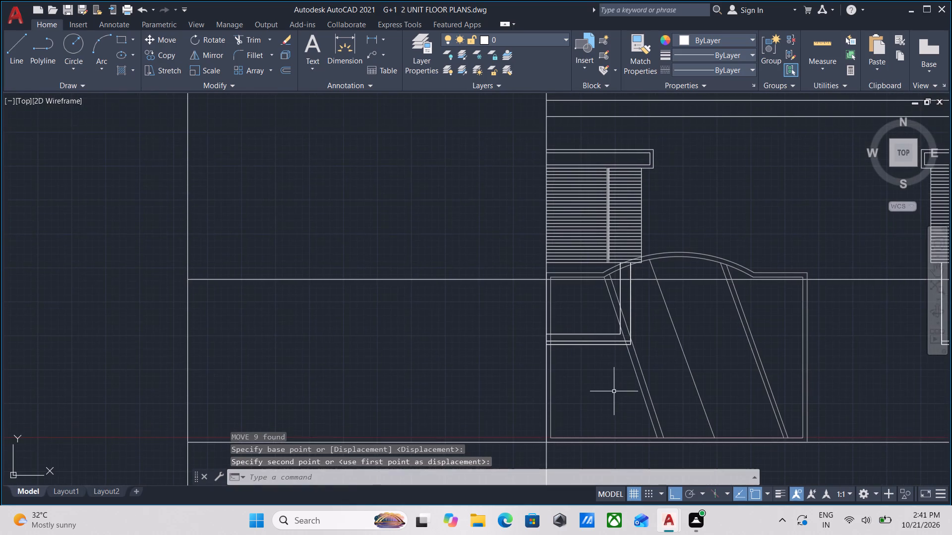
middle_click_drag(596, 383, 610, 427)
scroll(617, 420, "down", 2)
middle_click_drag(617, 420, 606, 403)
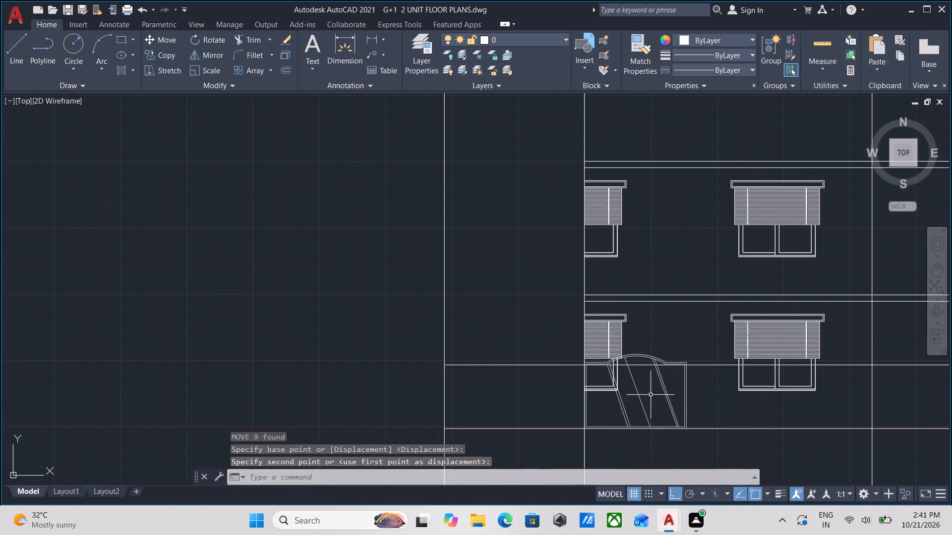
scroll(755, 367, "up", 1)
middle_click_drag(726, 373, 699, 361)
scroll(807, 396, "down", 1)
middle_click_drag(801, 393, 796, 392)
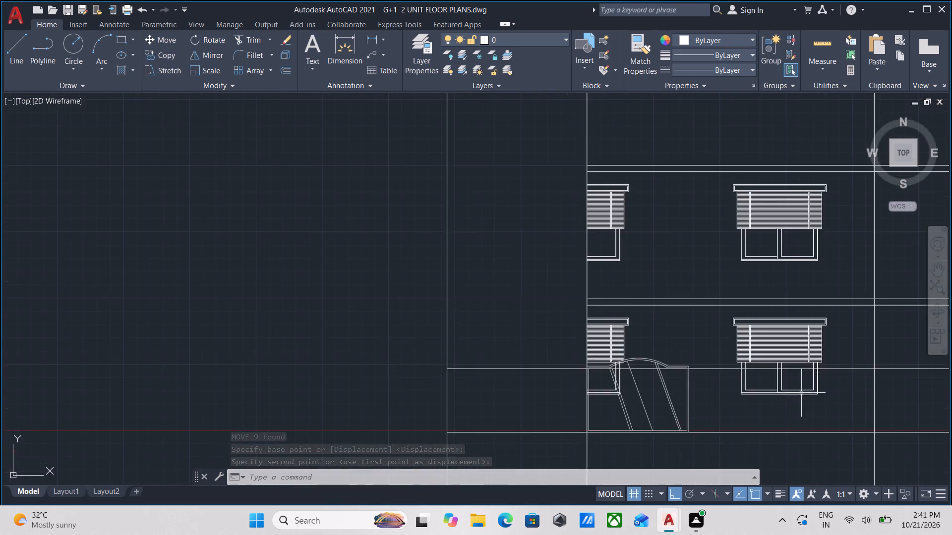
middle_click_drag(796, 392, 740, 391)
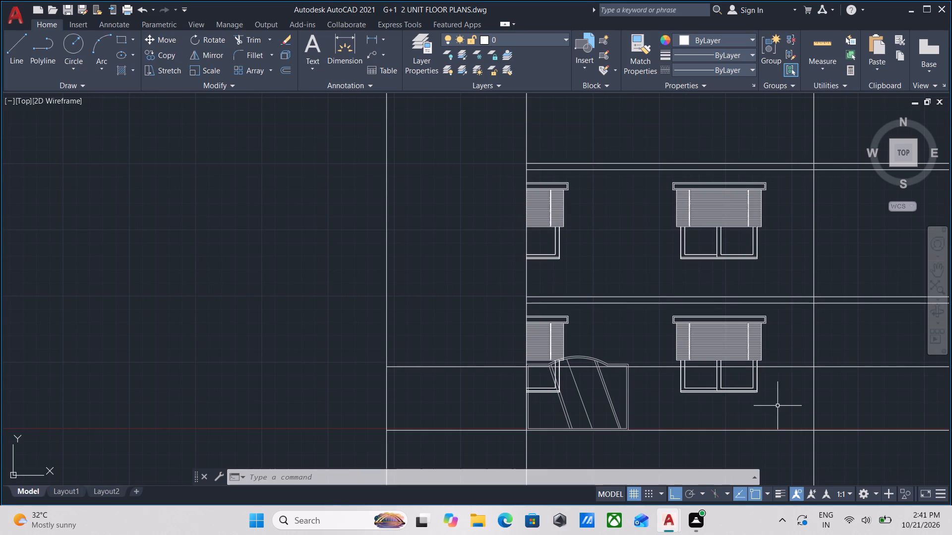
scroll(460, 423, "up", 2)
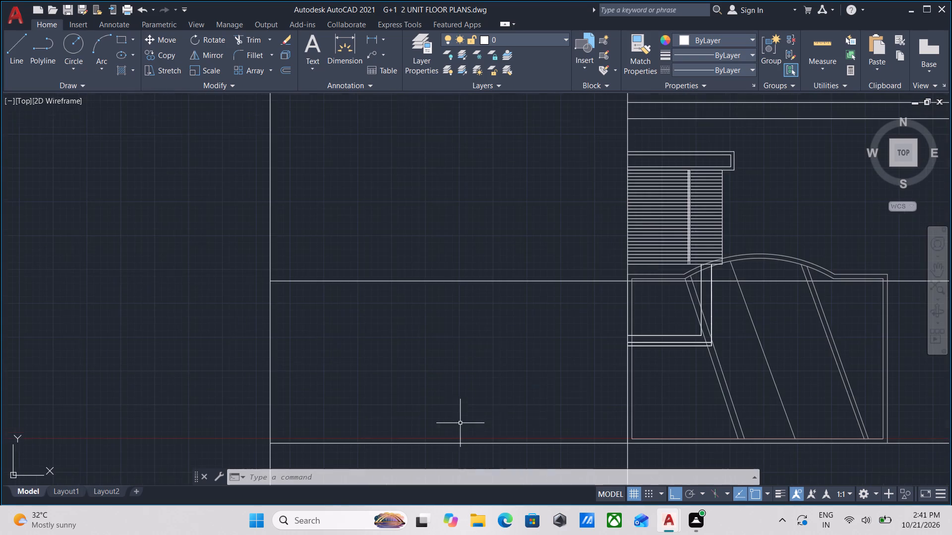
middle_click_drag(678, 374, 672, 392)
type("TR")
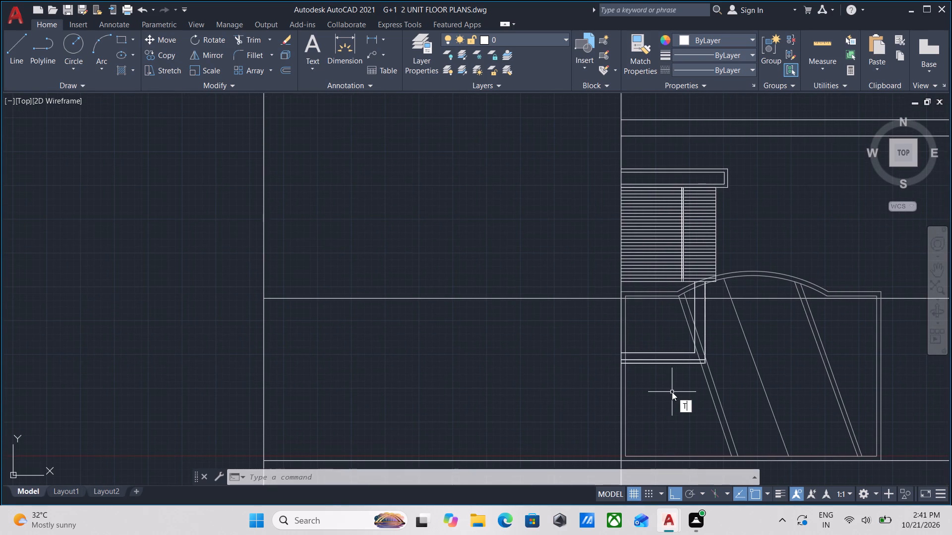
key("Return")
left_click(672, 392)
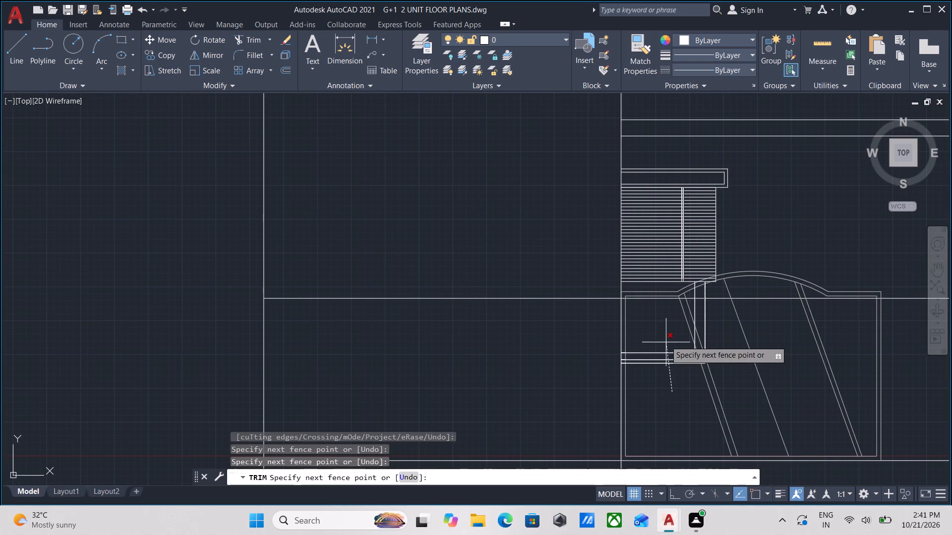
left_click(665, 340)
scroll(623, 370, "up", 3)
left_click(623, 370)
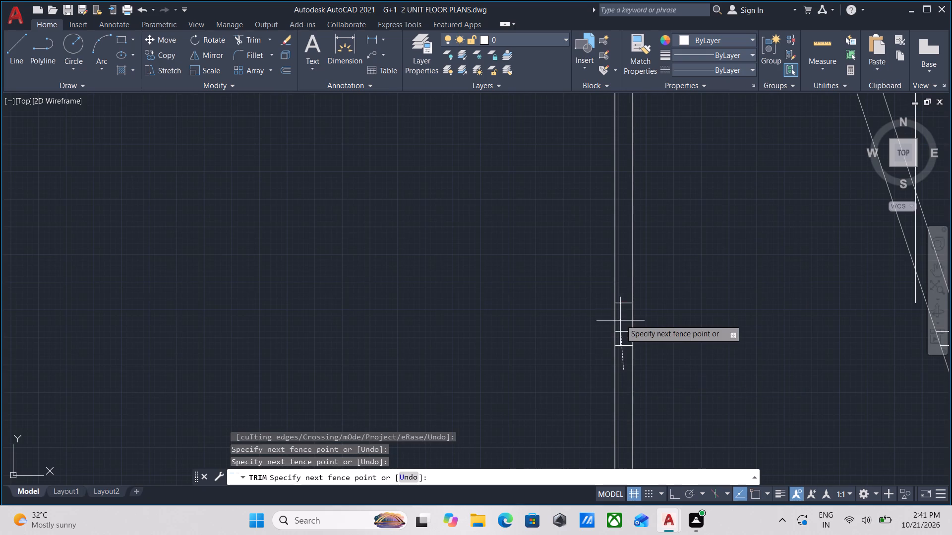
left_click(622, 287)
scroll(725, 321, "down", 2)
Trim the sill line ends at the first pair of diagonal bars and the window's outer jamb below the 5' guide.
middle_click_drag(725, 321, 556, 328)
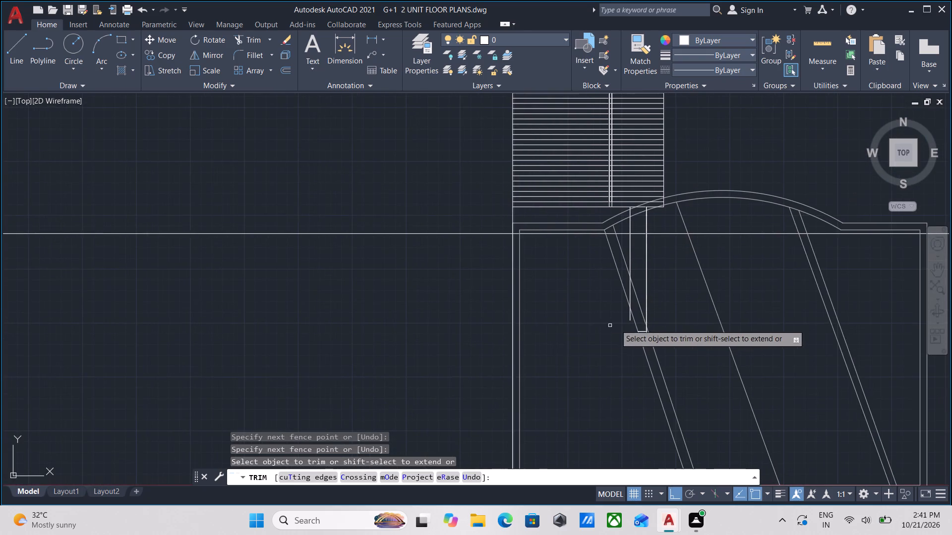
scroll(625, 317, "up", 2)
left_click(675, 378)
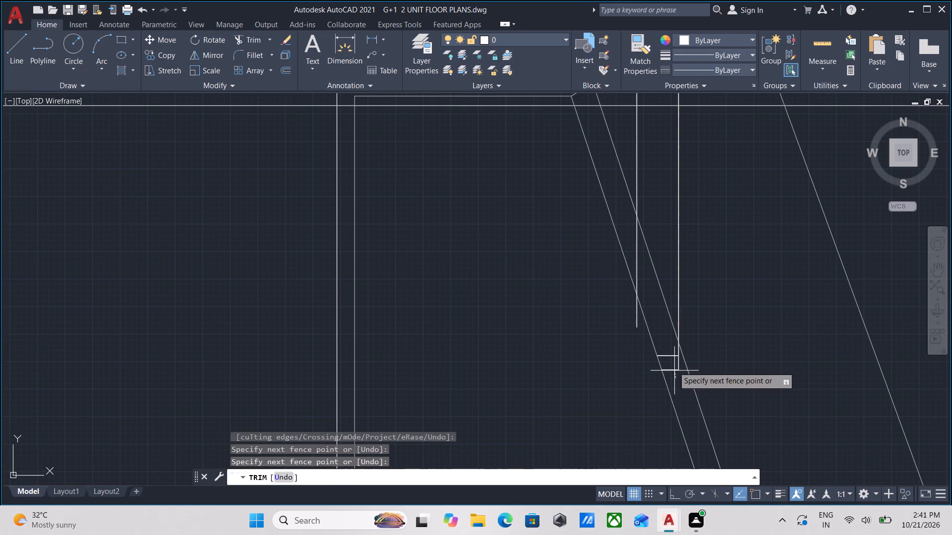
left_click(665, 344)
left_click(693, 294)
left_click(667, 234)
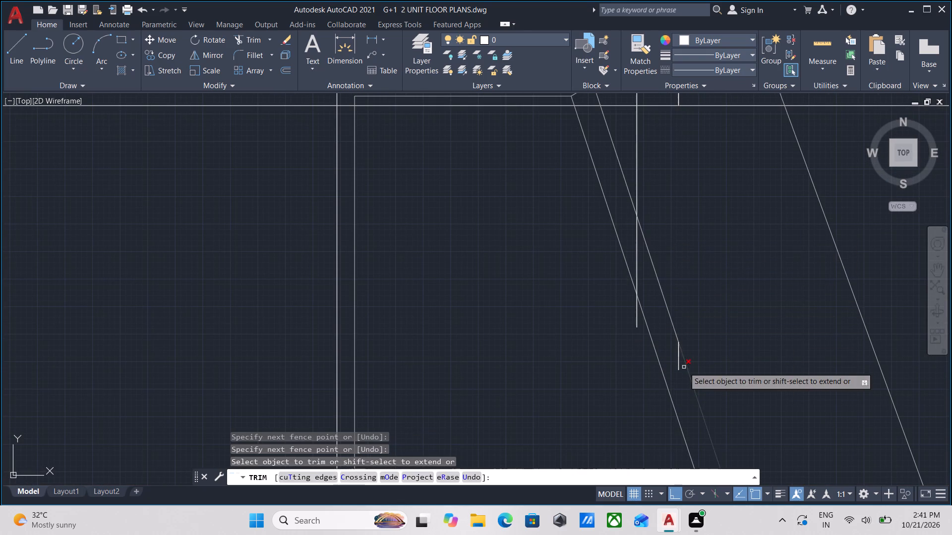
scroll(684, 367, "up", 3)
left_click(669, 353)
left_click(653, 317)
scroll(653, 317, "down", 2)
Trim the window's inner jamb below the 5' guide and clear the leftover jamb stubs around the gate's first diagonal bars.
middle_click_drag(653, 317, 659, 423)
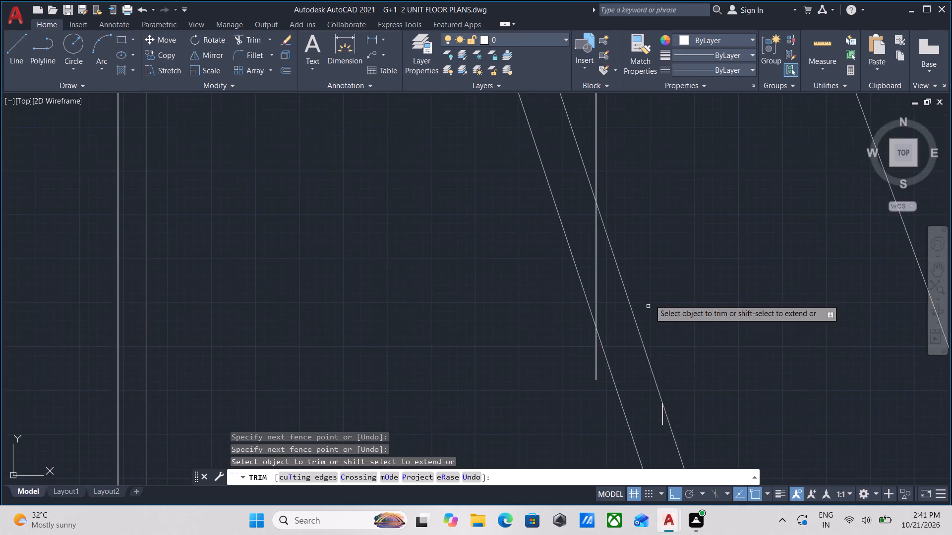
scroll(653, 287, "down", 1)
middle_click_drag(653, 287, 654, 380)
left_click(654, 305)
left_click(606, 248)
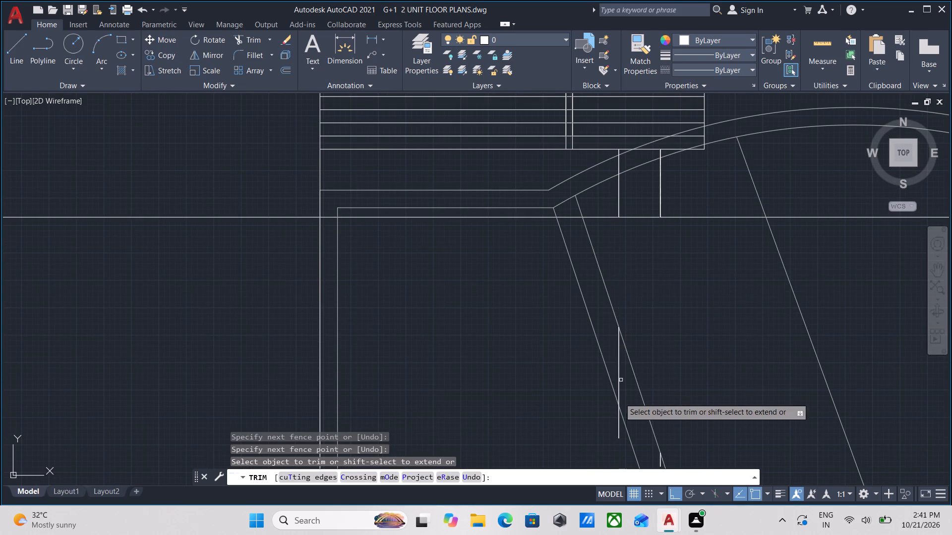
scroll(618, 405, "up", 2)
left_click_drag(636, 383, 636, 378)
left_click(603, 300)
scroll(625, 350, "down", 3)
middle_click_drag(621, 348, 610, 307)
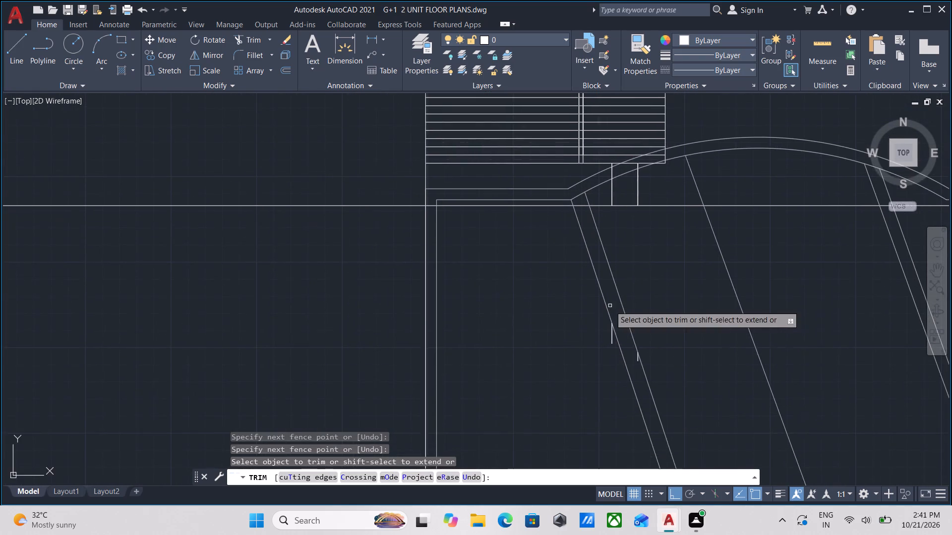
scroll(628, 352, "up", 3)
scroll(663, 396, "up", 3)
left_click(707, 378)
left_click(648, 278)
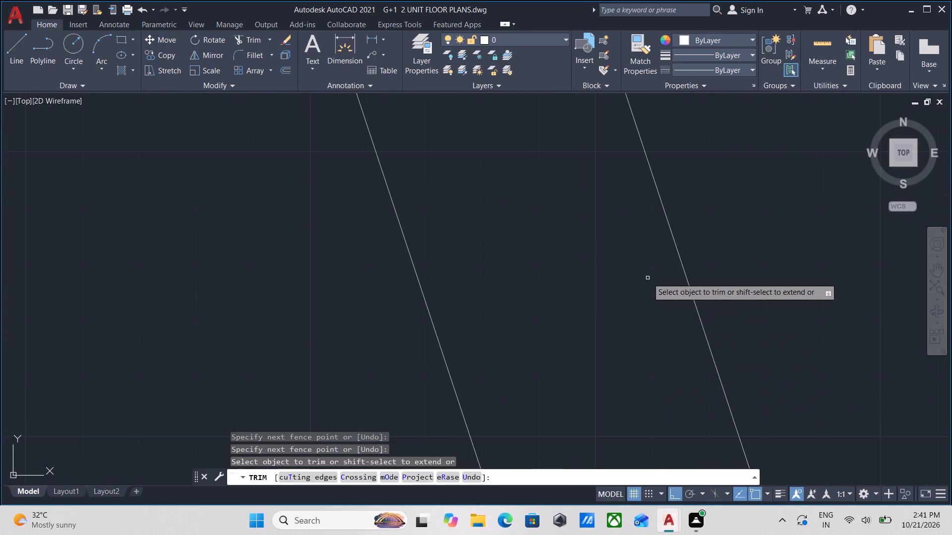
scroll(648, 278, "down", 3)
middle_click_drag(648, 278, 651, 373)
scroll(539, 318, "up", 2)
left_click(604, 313)
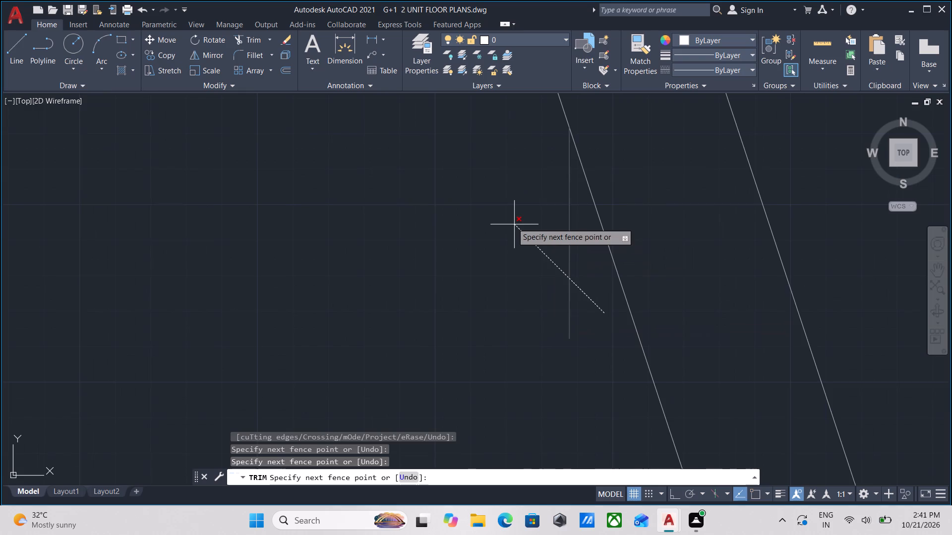
left_click(512, 223)
Trim the remaining window jamb pieces between the 5' guide, the gate's arched top and the lower edge of the louvred panel.
scroll(512, 223, "down", 5)
middle_click_drag(582, 262, 580, 372)
scroll(648, 310, "down", 2)
middle_click_drag(648, 311, 643, 363)
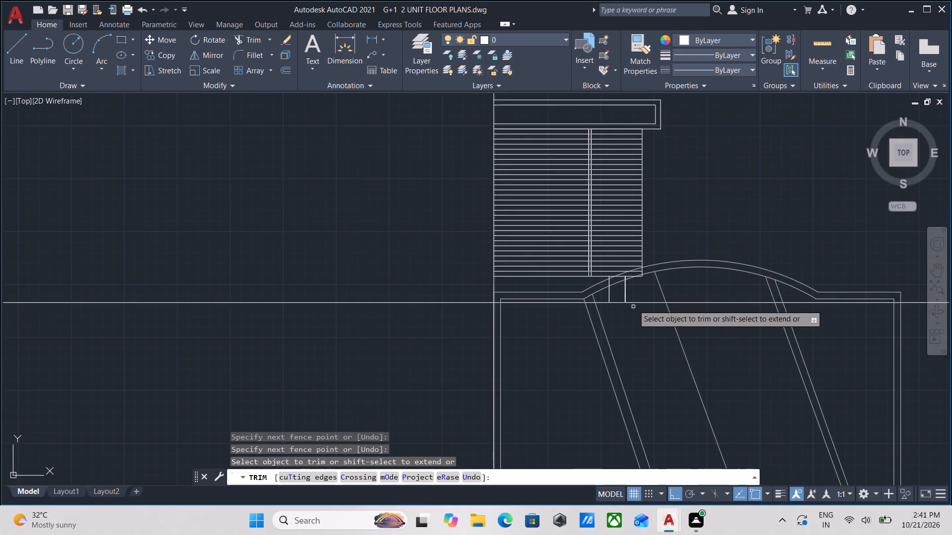
scroll(632, 294, "up", 3)
left_click(631, 293)
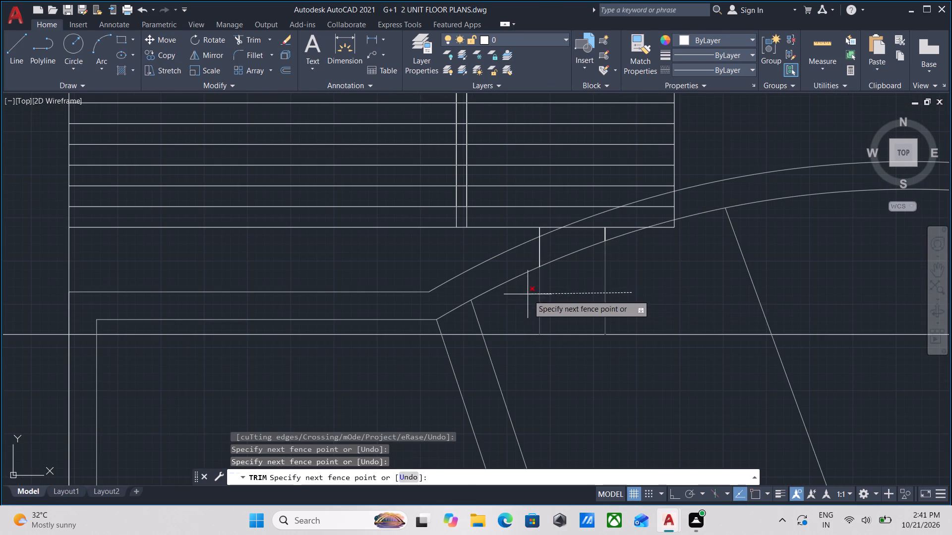
left_click(529, 296)
scroll(580, 239, "up", 2)
left_click(648, 229)
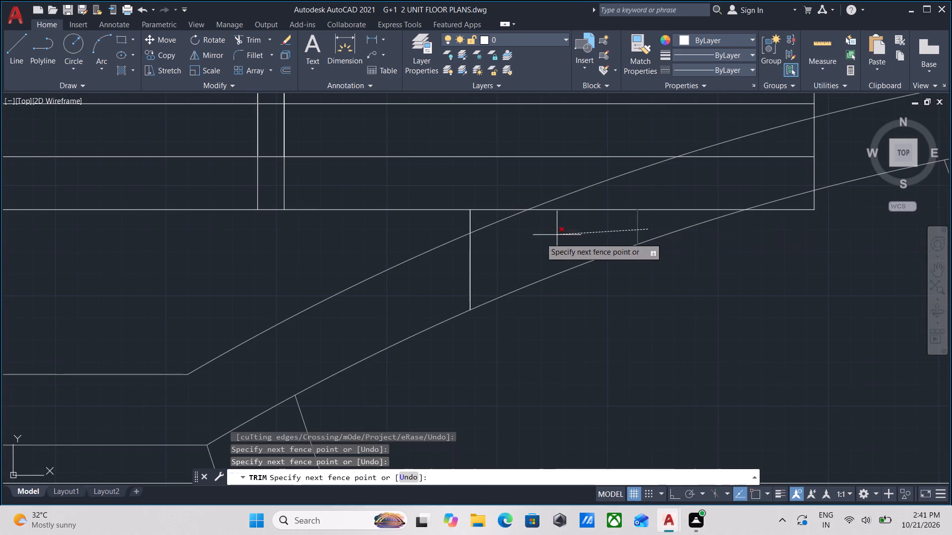
left_click(407, 292)
scroll(458, 225, "up", 2)
left_click(503, 220)
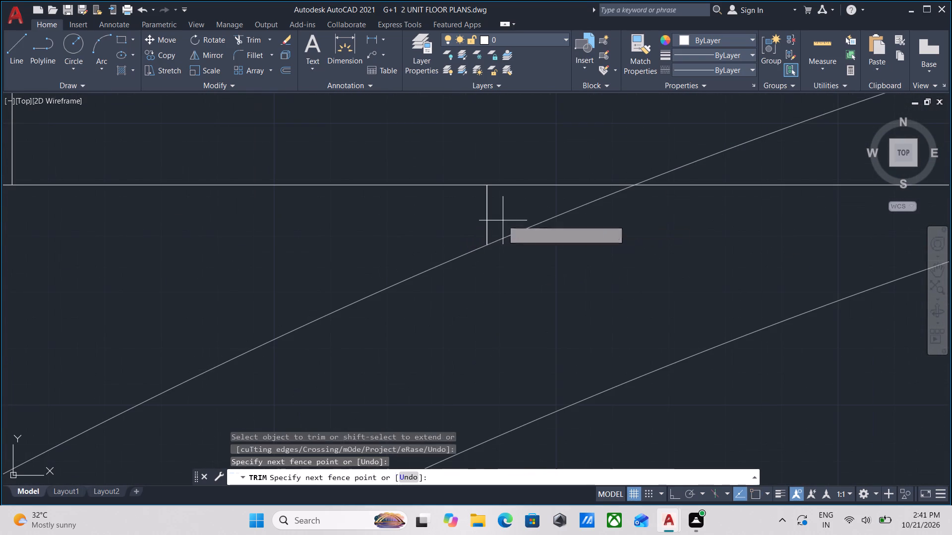
left_click(431, 220)
scroll(447, 221, "down", 4)
scroll(530, 239, "down", 1)
middle_click_drag(530, 239, 478, 283)
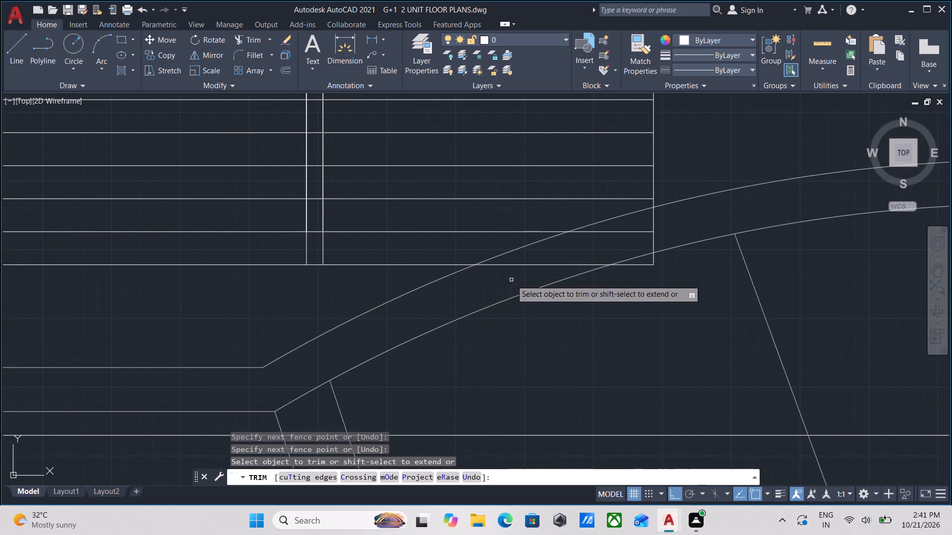
Trim the cut-off window's louvred panel lines that run inside and below the gate's arched top band.
left_click(511, 280)
left_click(691, 213)
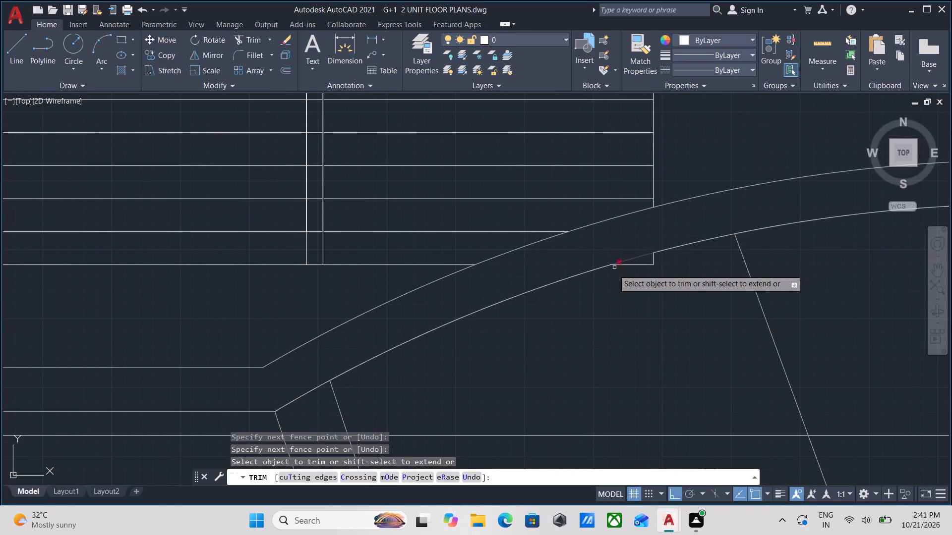
left_click(620, 275)
left_click(666, 258)
Trim the ground-floor full window's jambs, mullion and sill lines below the 5' guide line.
scroll(648, 267, "down", 3)
middle_click_drag(646, 269, 679, 247)
scroll(638, 283, "down", 3)
middle_click_drag(612, 336, 604, 375)
scroll(603, 337, "up", 2)
scroll(603, 337, "down", 2)
middle_click_drag(603, 337, 588, 303)
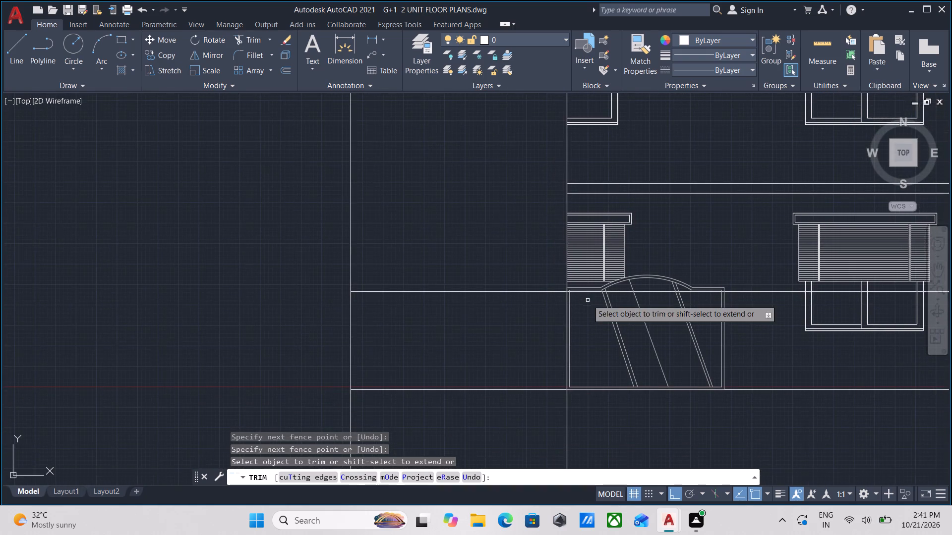
scroll(589, 316, "down", 2)
middle_click_drag(589, 316, 531, 321)
scroll(712, 337, "up", 2)
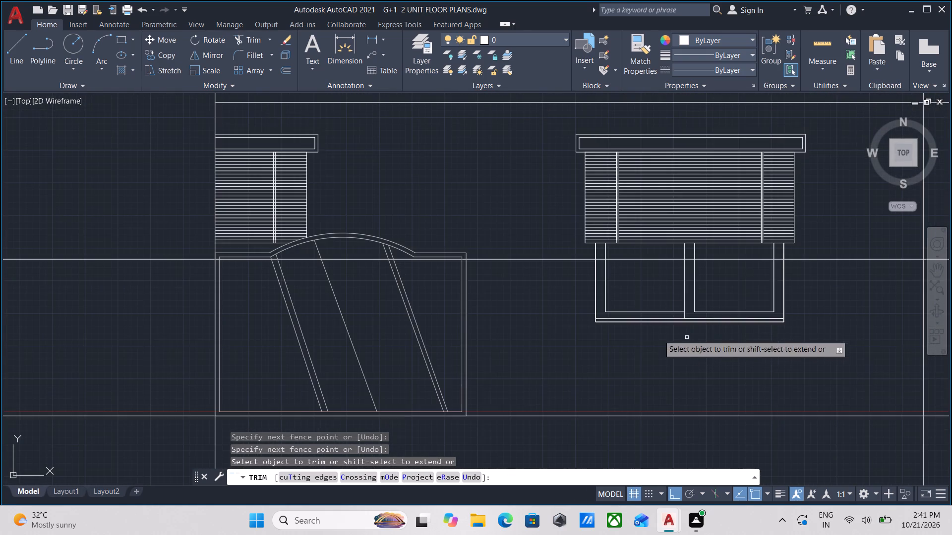
left_click(578, 282)
left_click(866, 297)
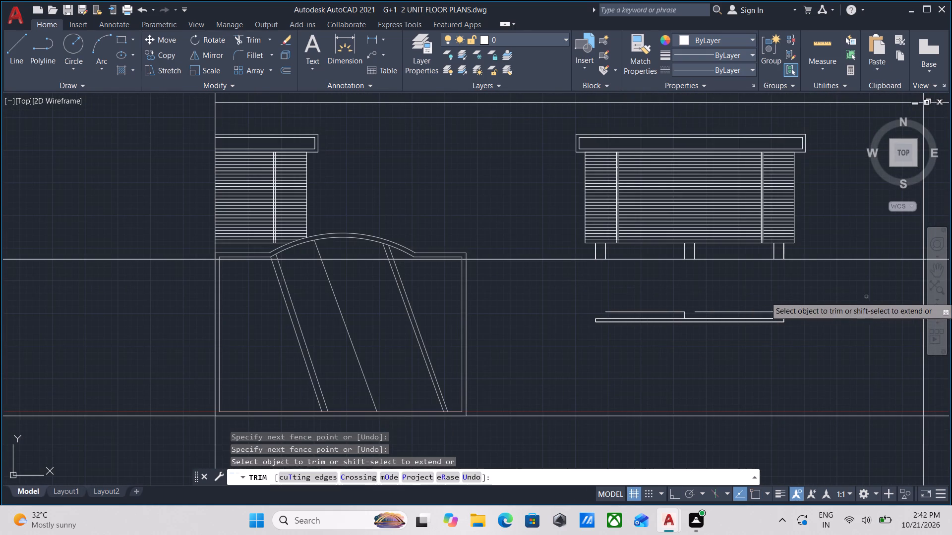
left_click(776, 345)
left_click(680, 272)
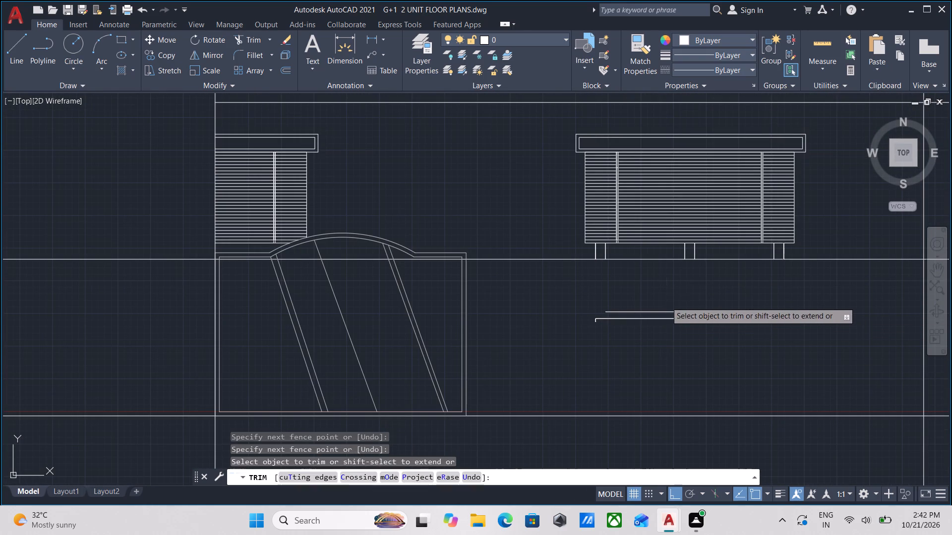
left_click(666, 302)
left_click(603, 346)
left_click(587, 322)
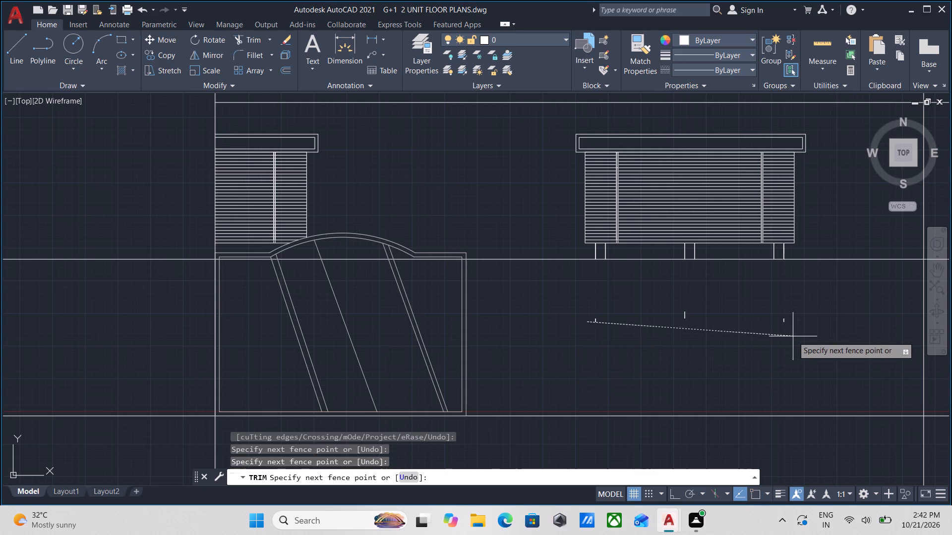
key("Escape")
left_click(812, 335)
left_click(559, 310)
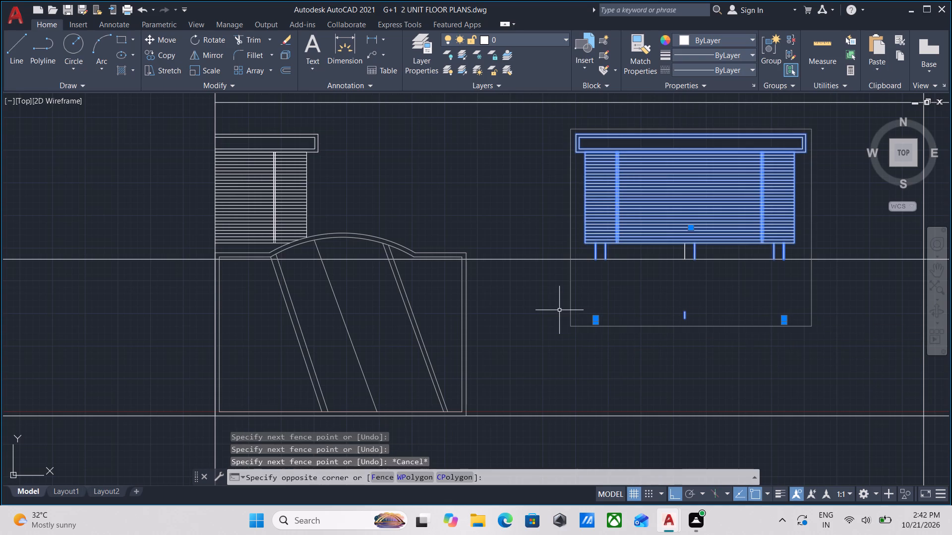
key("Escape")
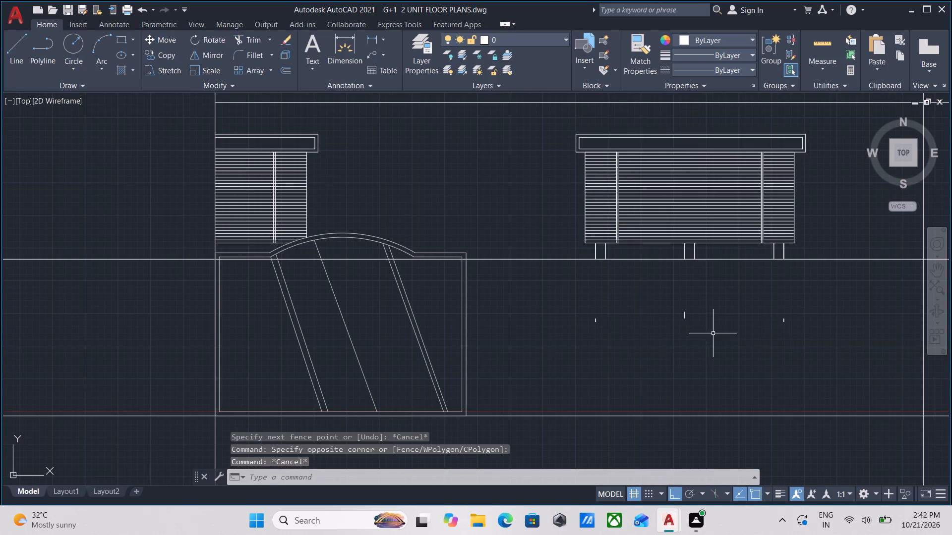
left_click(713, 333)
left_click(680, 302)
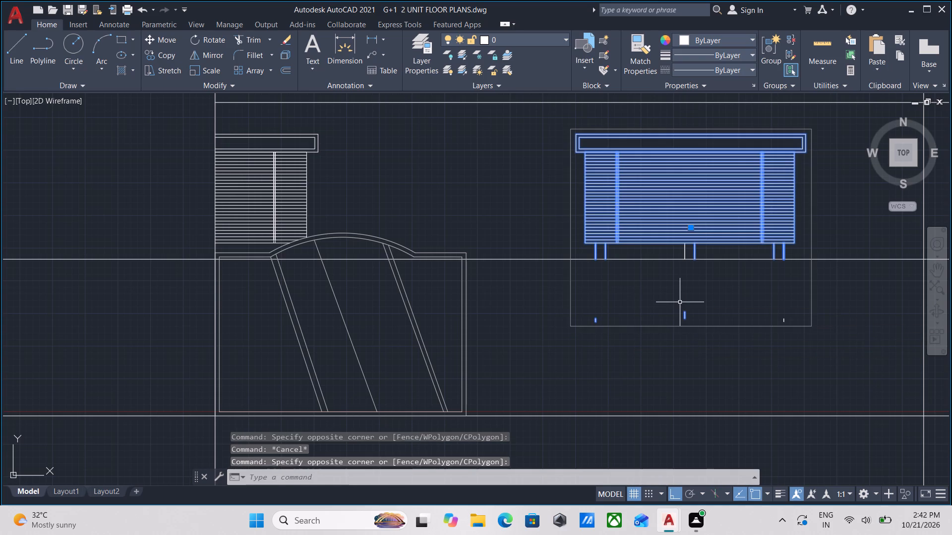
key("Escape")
Trim the short leftover jamb and mullion stubs at the full window's former sill level.
scroll(592, 331, "up", 2)
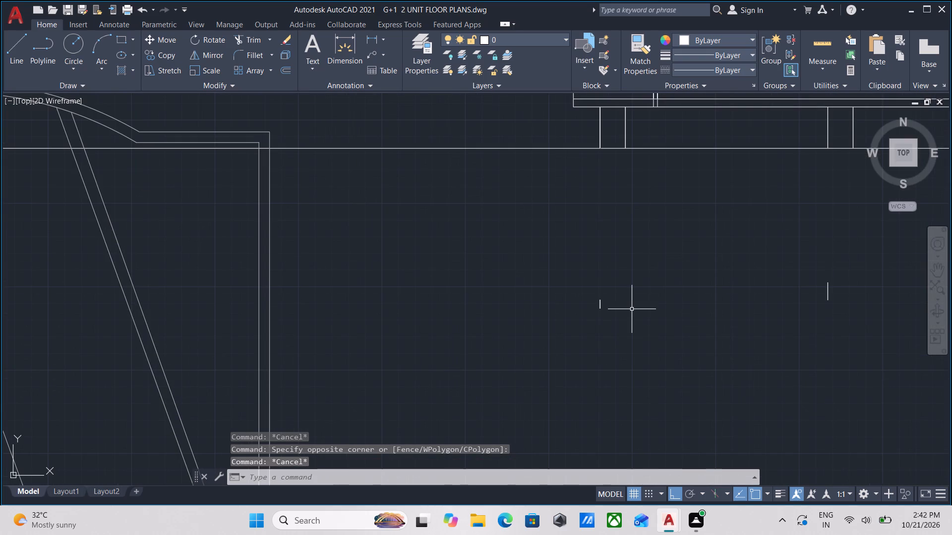
type("TR")
key("Return")
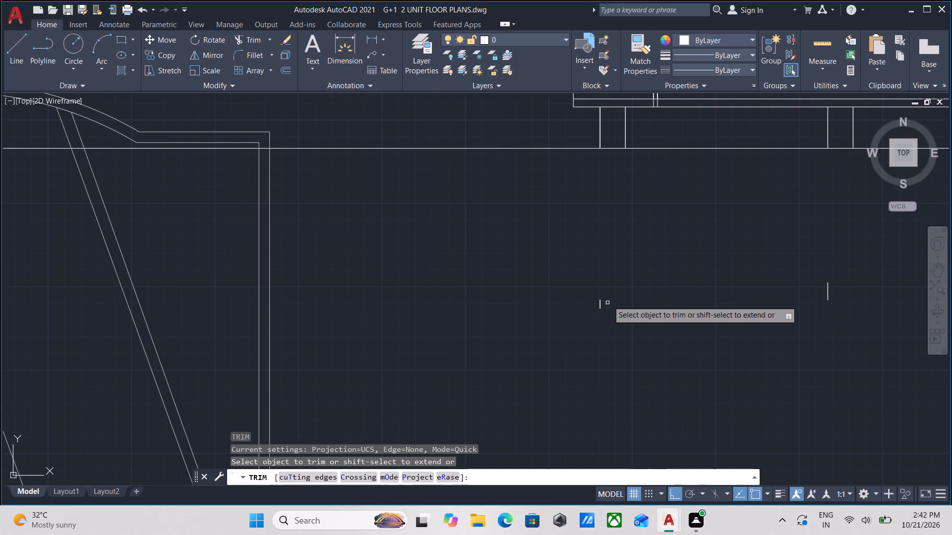
left_click(608, 299)
left_click(585, 308)
scroll(606, 310, "up", 2)
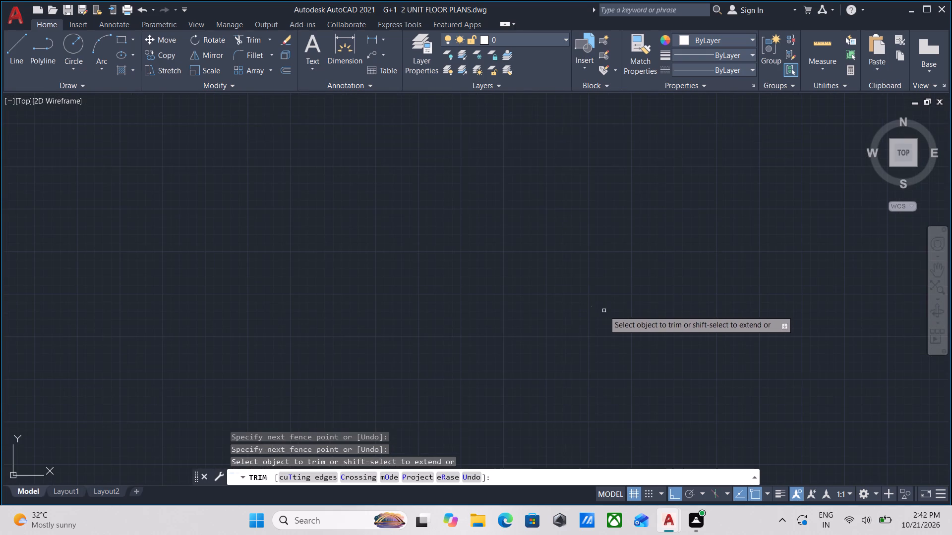
left_click(592, 308)
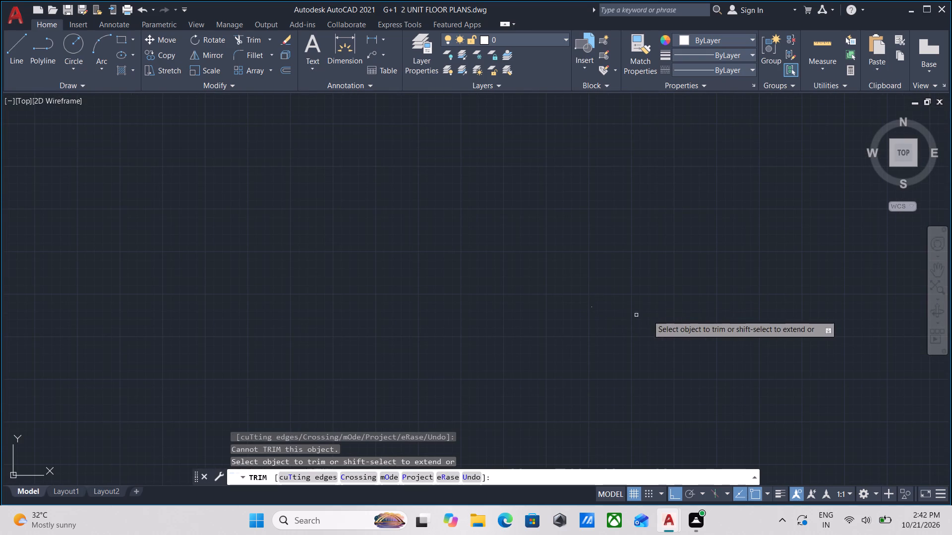
scroll(669, 314, "down", 1)
middle_click_drag(669, 314, 493, 306)
scroll(490, 306, "down", 3)
left_click(587, 302)
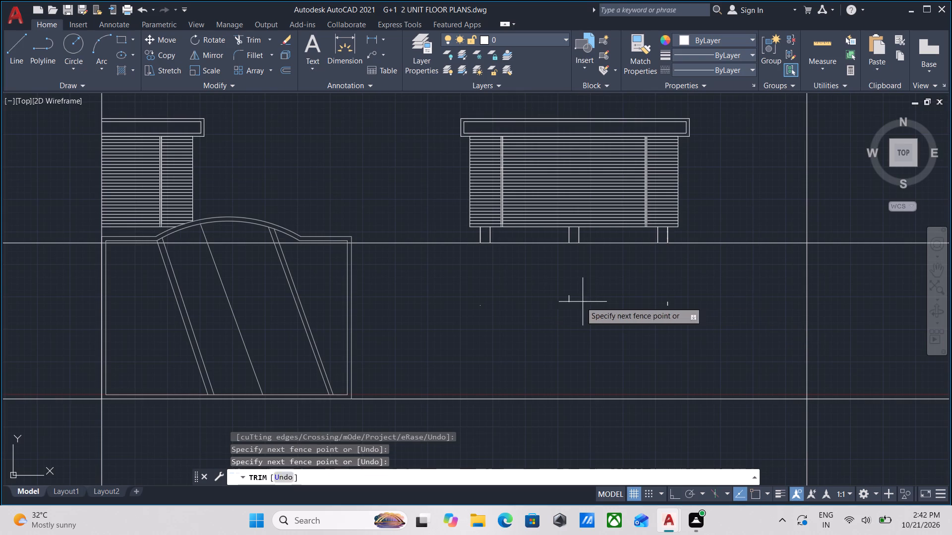
left_click(543, 298)
left_click(679, 301)
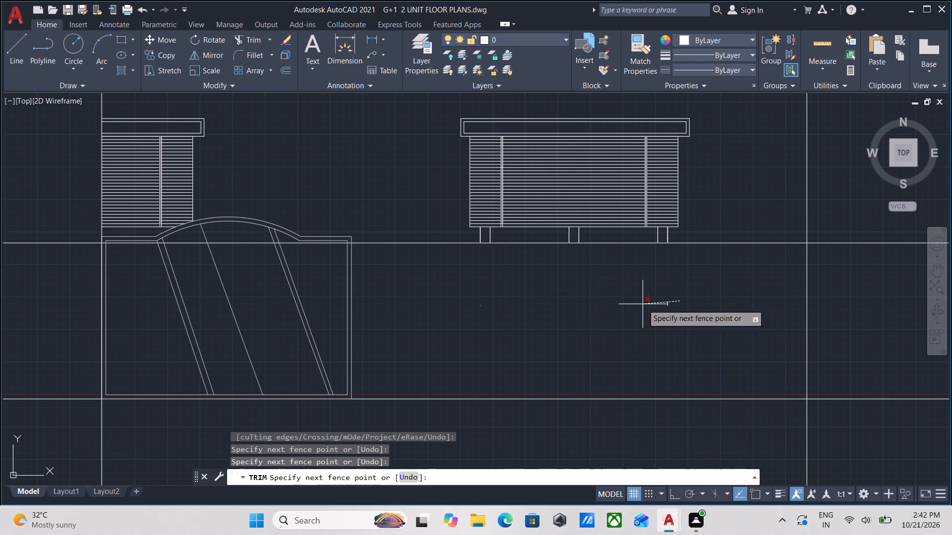
left_click(642, 308)
scroll(642, 308, "down", 2)
middle_click_drag(646, 311, 688, 319)
scroll(647, 336, "up", 3)
key("Escape")
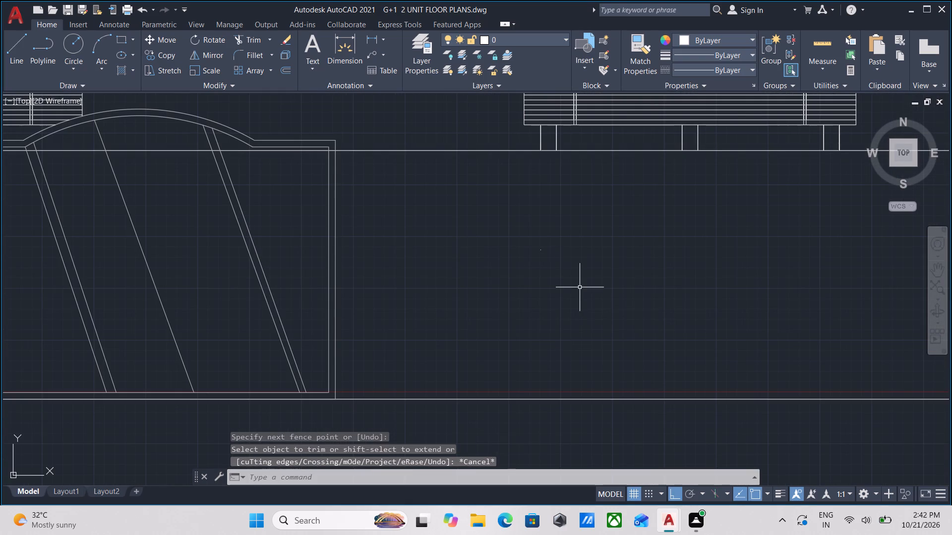
Ungroup the ground-floor full window and erase the tiny leftover fragment at its former sill corner.
left_click(580, 287)
left_click(525, 230)
scroll(525, 230, "down", 1)
middle_click_drag(525, 230, 543, 286)
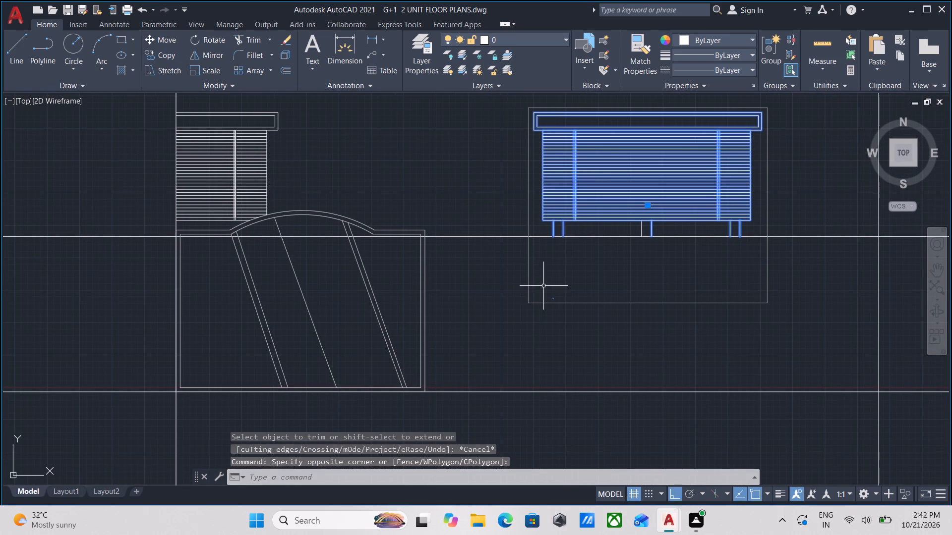
type("UNG")
key("Return")
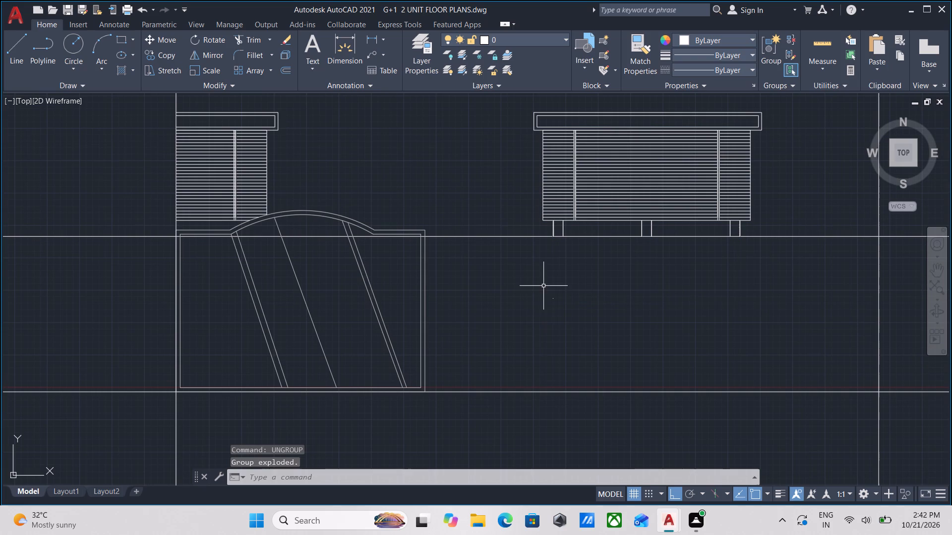
left_click(574, 322)
left_click(539, 283)
right_click(539, 283)
left_click(568, 267)
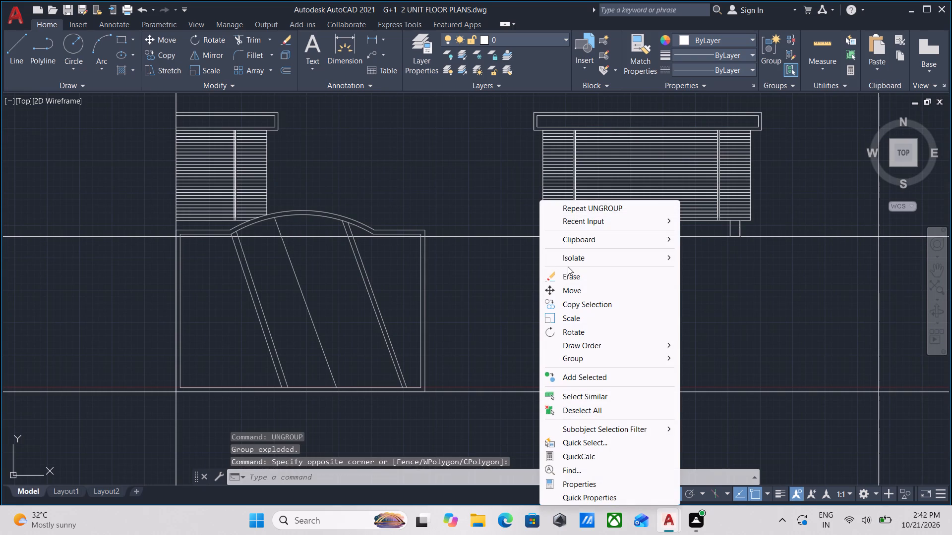
left_click(570, 279)
Trim the 5' guide line inside the gate on both sides of the single middle diagonal bar.
scroll(570, 279, "down", 2)
middle_click_drag(570, 279, 665, 312)
scroll(665, 312, "down", 1)
middle_click_drag(665, 312, 675, 330)
scroll(631, 316, "up", 3)
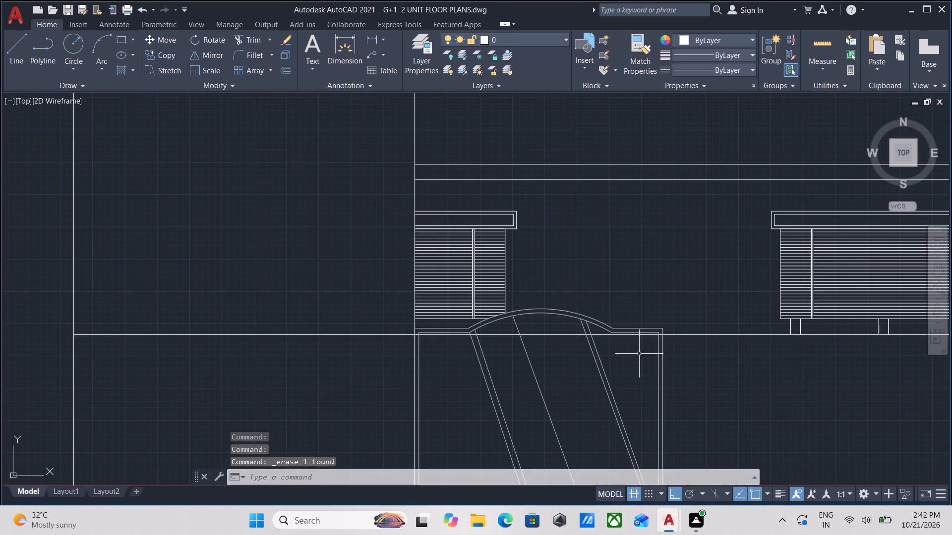
middle_click_drag(639, 354, 656, 375)
scroll(557, 371, "up", 1)
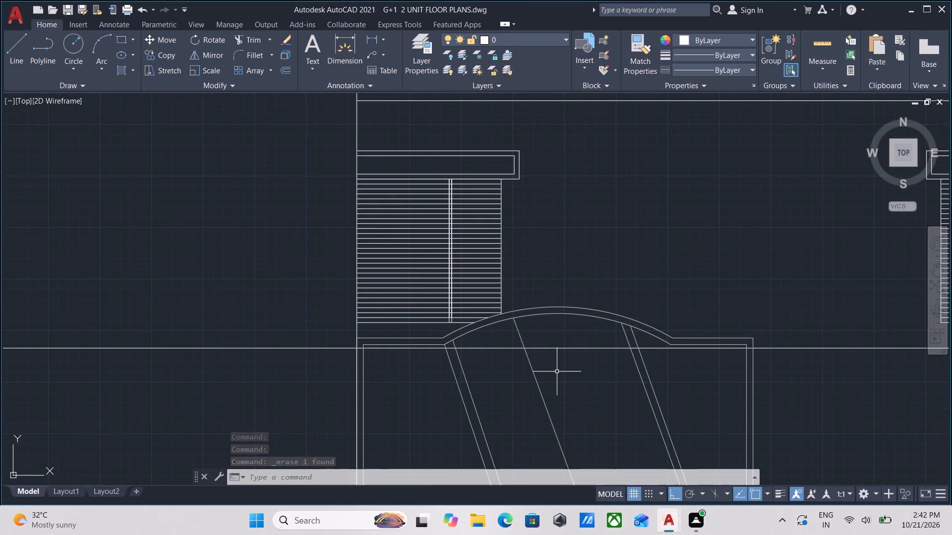
type("TR")
key("Return")
left_click(557, 372)
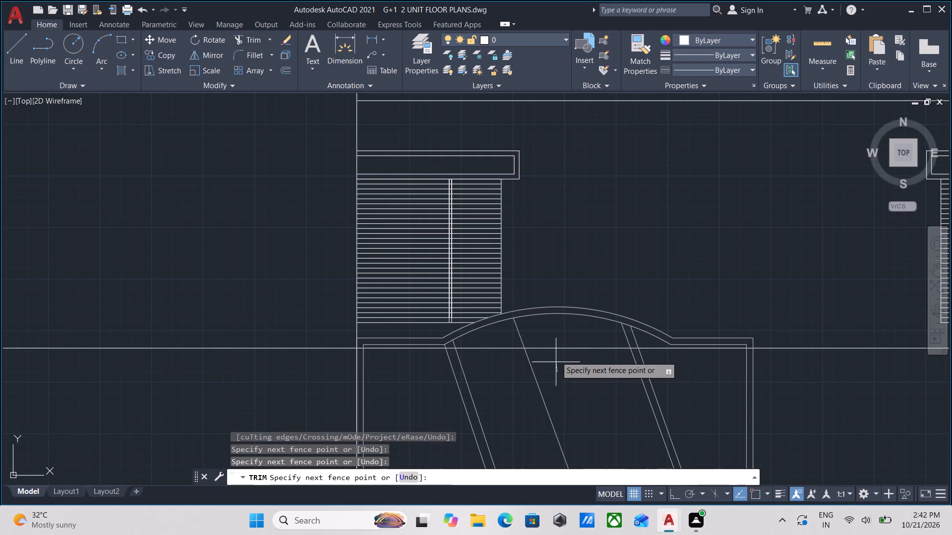
left_click(556, 340)
left_click(500, 362)
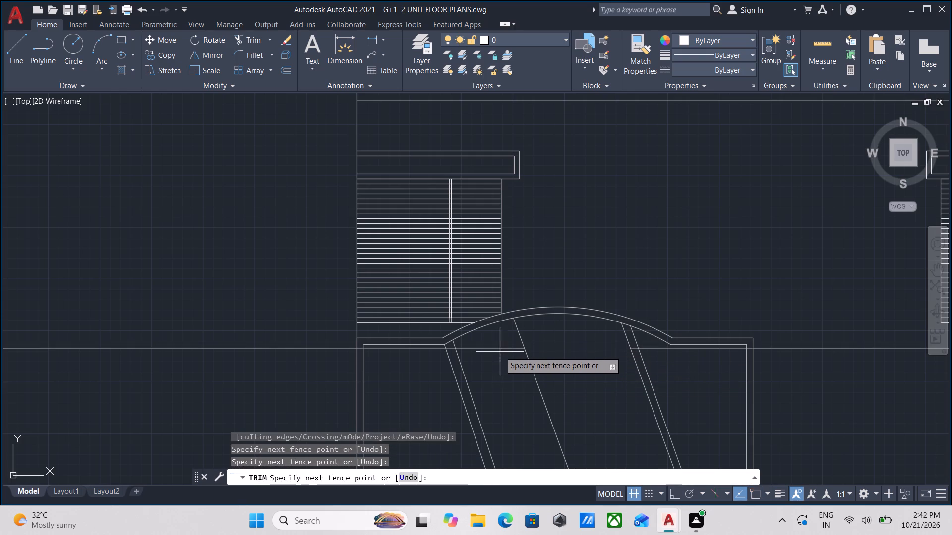
left_click(500, 342)
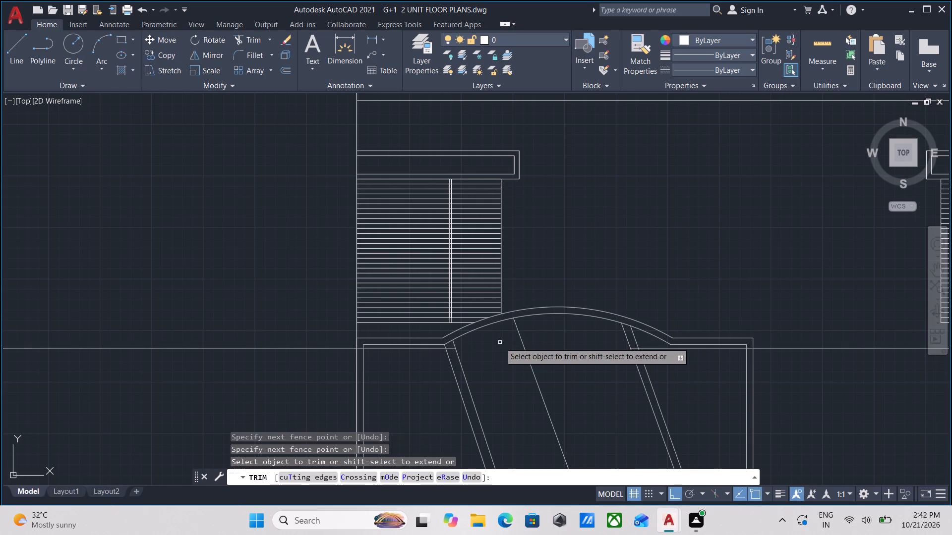
Trim the 5' guide from the gate's left inner edge to the first diagonal bar and between the first pair of bars.
scroll(412, 368, "up", 2)
left_click(412, 368)
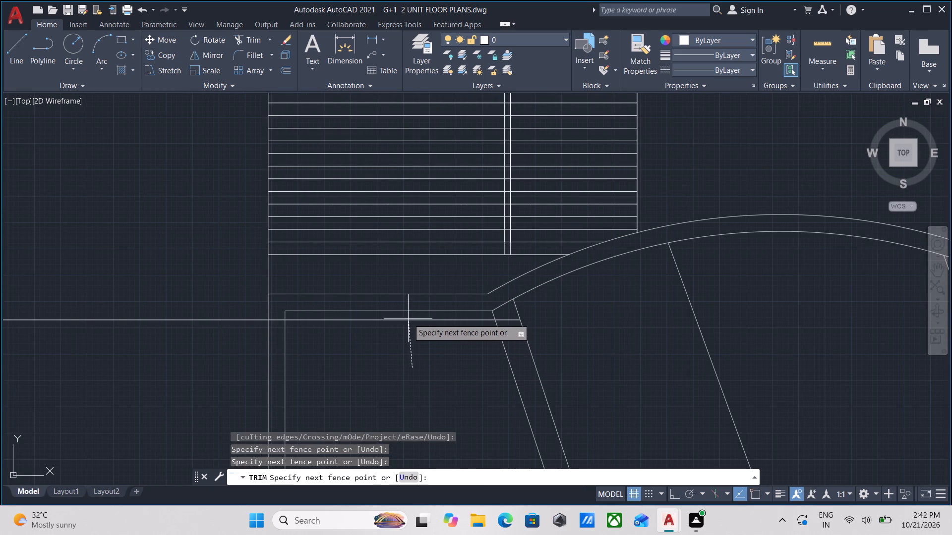
left_click(408, 316)
scroll(500, 326, "up", 2)
left_click(524, 334)
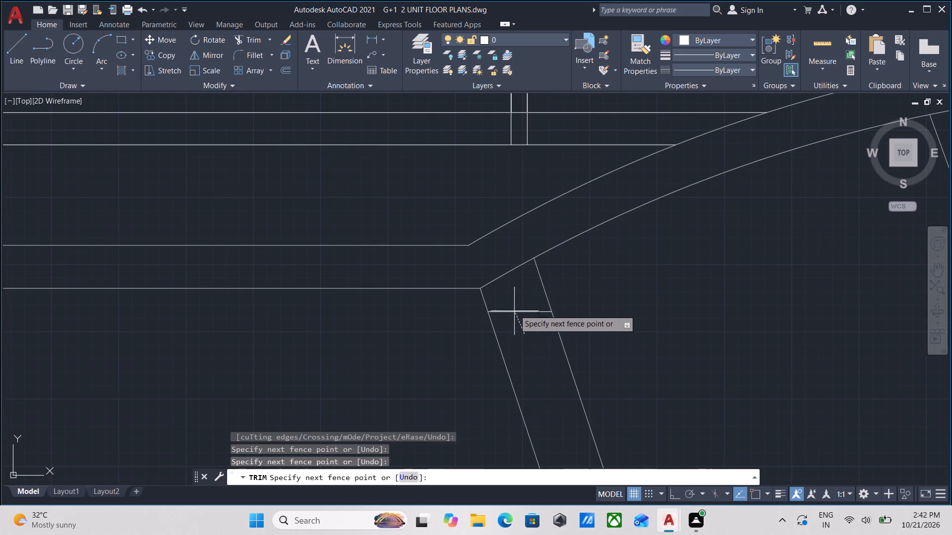
left_click(513, 307)
Trim the 5' guide from the last diagonal bar to the gate's right inner edge and between the second pair of bars.
scroll(513, 307, "down", 4)
scroll(633, 355, "down", 2)
middle_click_drag(631, 354, 543, 349)
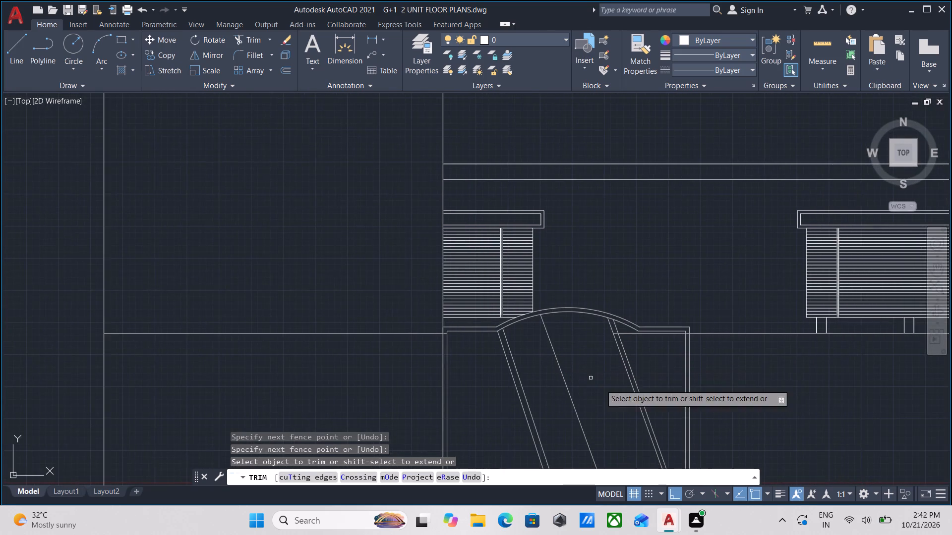
scroll(625, 399, "down", 2)
middle_click_drag(729, 410, 651, 417)
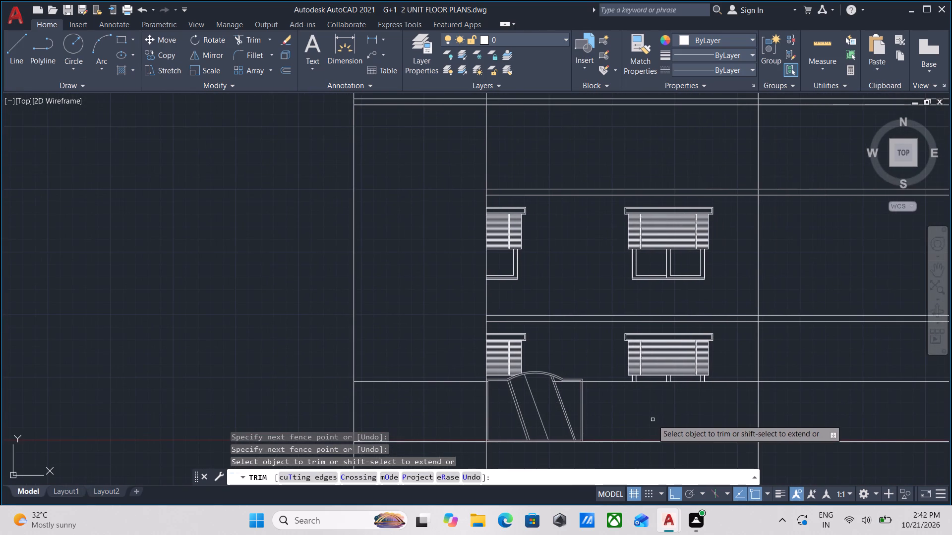
scroll(579, 400, "up", 2)
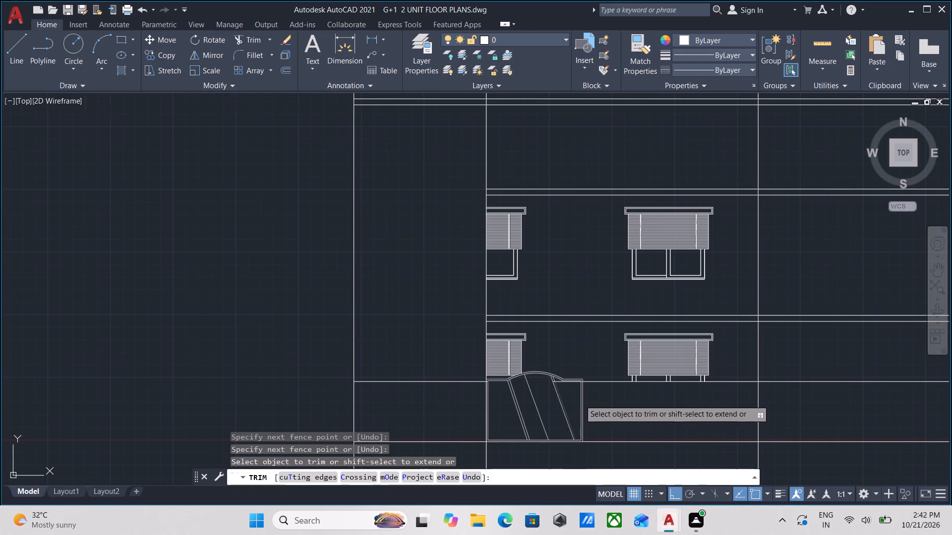
scroll(580, 399, "up", 1)
middle_click_drag(551, 382, 566, 423)
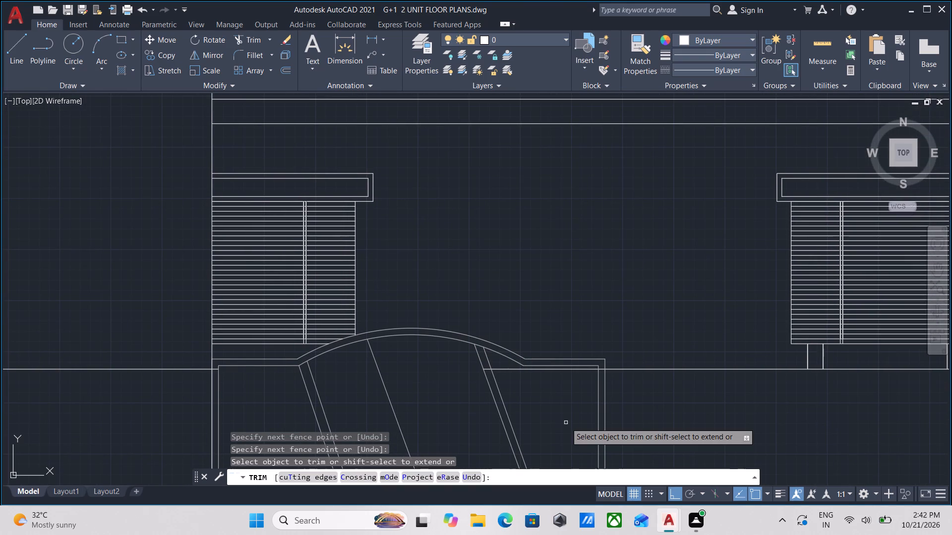
scroll(565, 422, "up", 1)
left_click(508, 356)
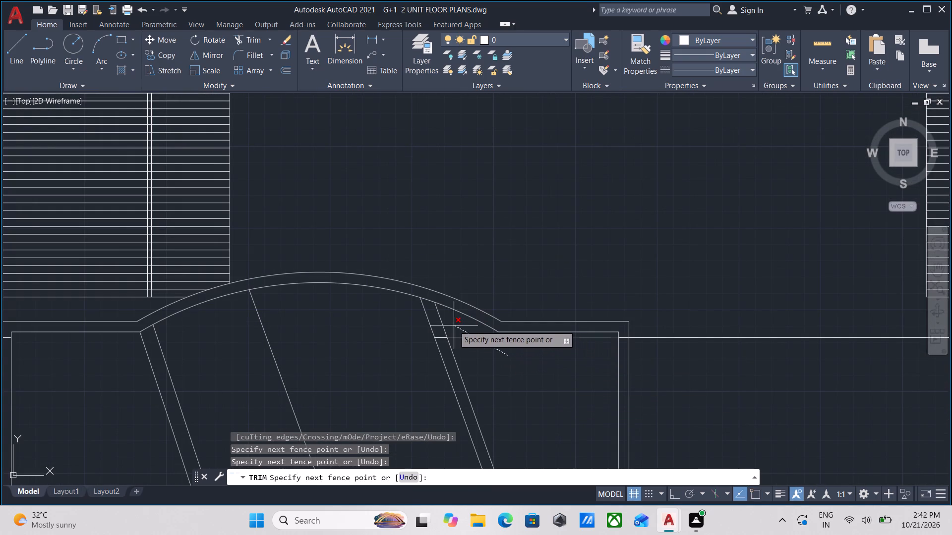
left_click(454, 325)
scroll(437, 338, "up", 3)
left_click(451, 352)
left_click(446, 324)
Trim the short 5' guide piece between the inner and outer lines of the gate's right frame.
scroll(583, 399, "down", 3)
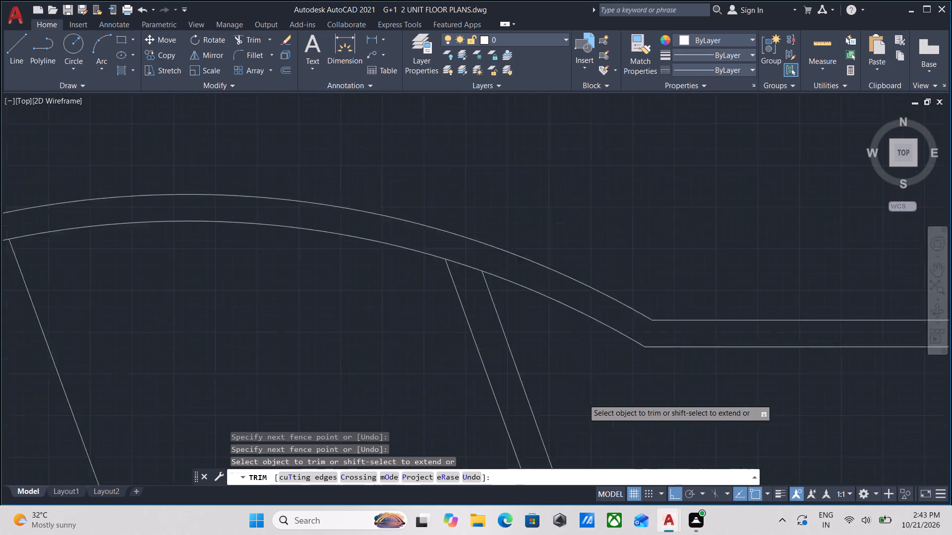
middle_click_drag(595, 404, 476, 372)
scroll(505, 373, "down", 2)
middle_click_drag(505, 373, 460, 367)
scroll(579, 370, "up", 3)
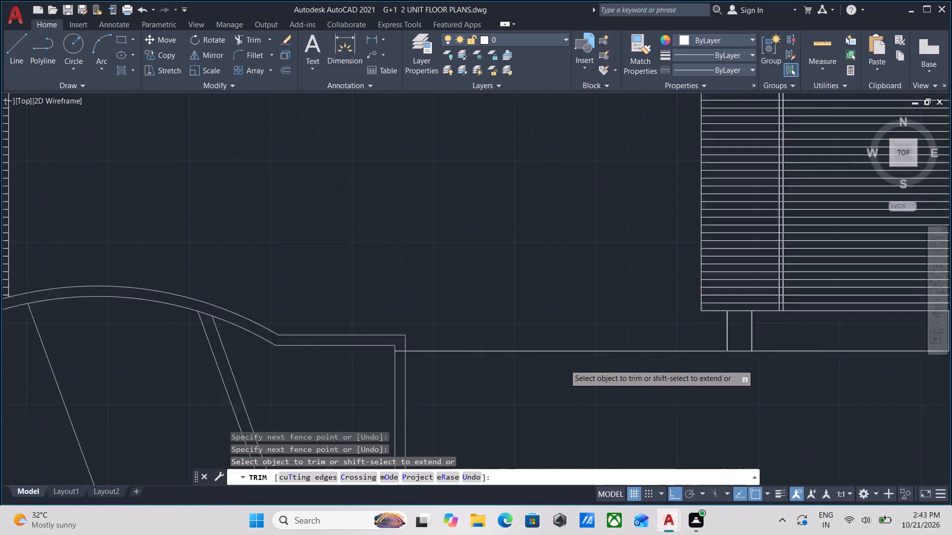
left_click(311, 349)
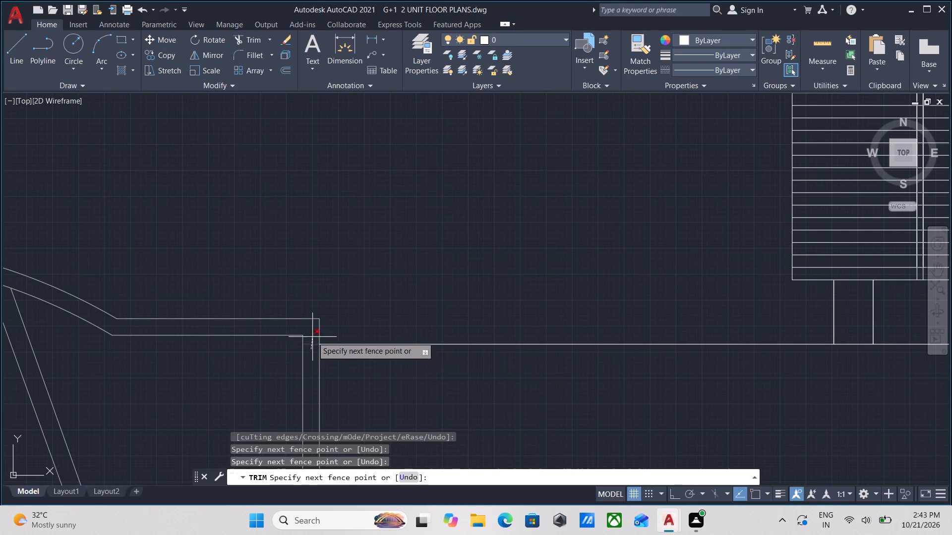
left_click(312, 337)
scroll(340, 363, "down", 2)
middle_click_drag(348, 372, 390, 346)
scroll(427, 343, "down", 3)
middle_click_drag(427, 343, 442, 336)
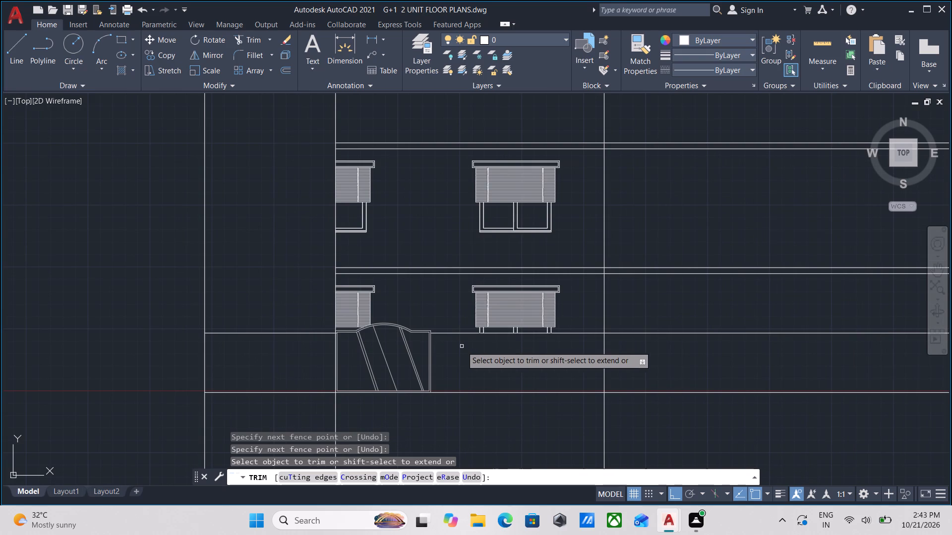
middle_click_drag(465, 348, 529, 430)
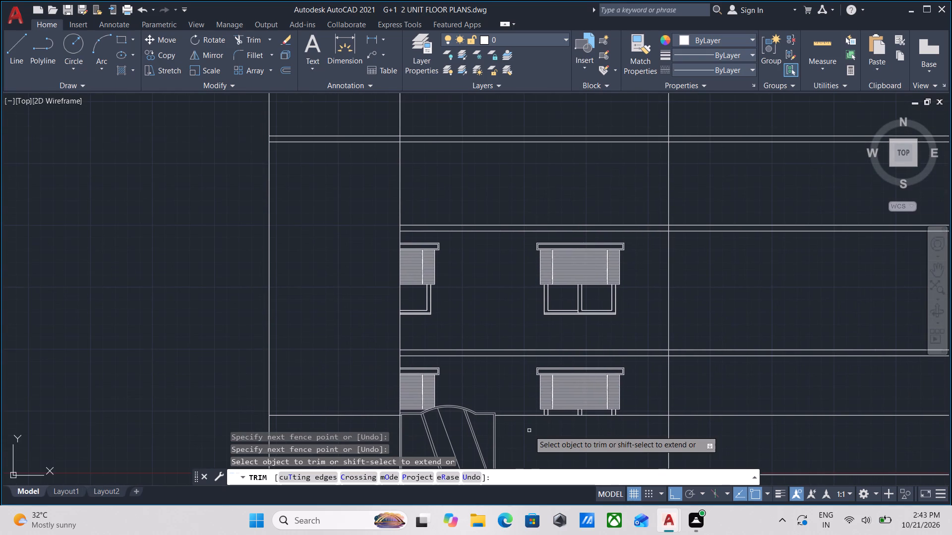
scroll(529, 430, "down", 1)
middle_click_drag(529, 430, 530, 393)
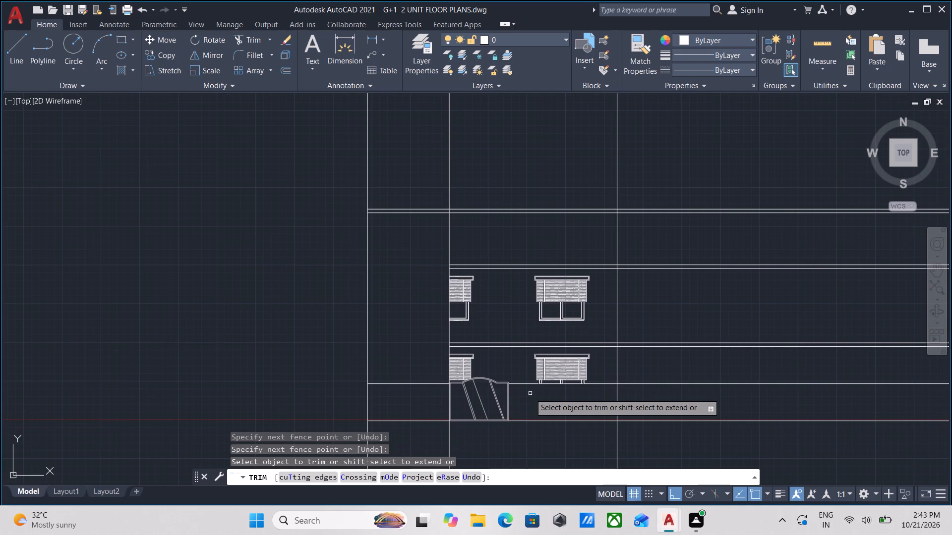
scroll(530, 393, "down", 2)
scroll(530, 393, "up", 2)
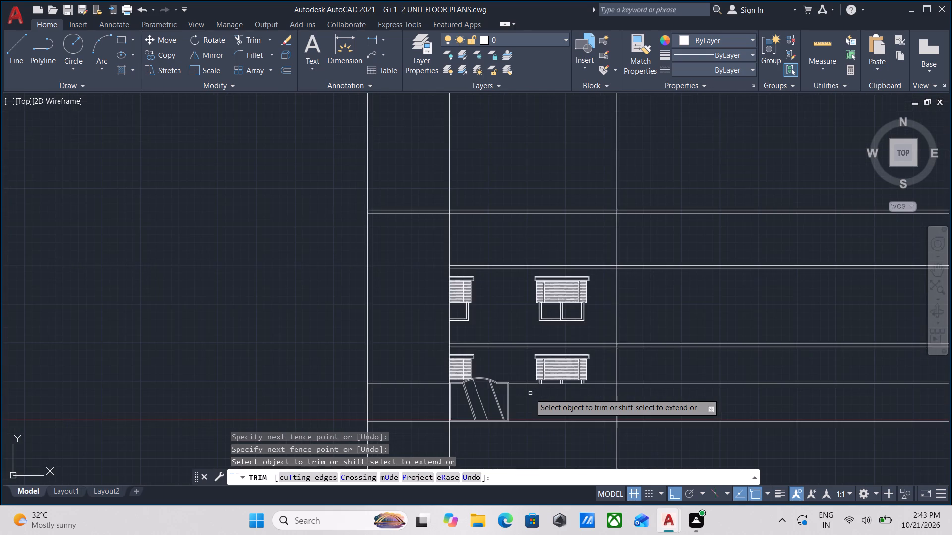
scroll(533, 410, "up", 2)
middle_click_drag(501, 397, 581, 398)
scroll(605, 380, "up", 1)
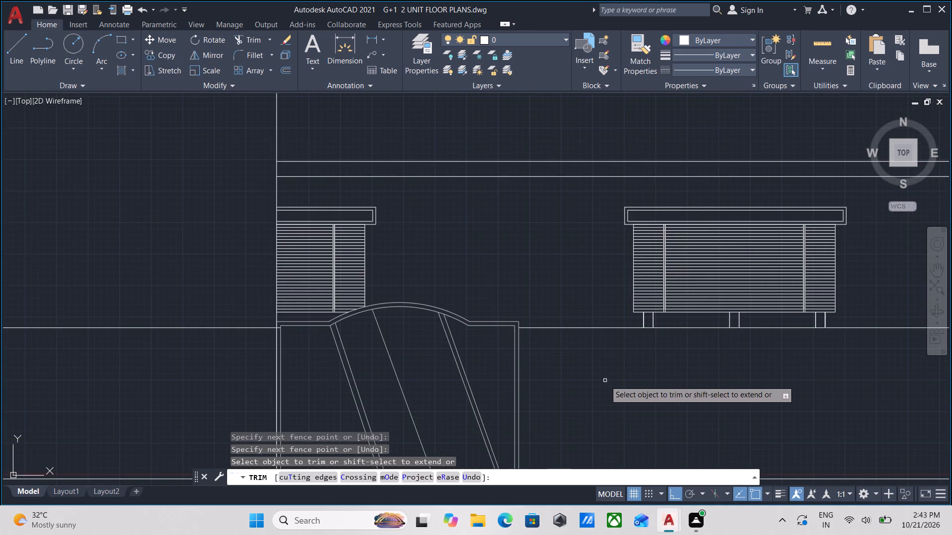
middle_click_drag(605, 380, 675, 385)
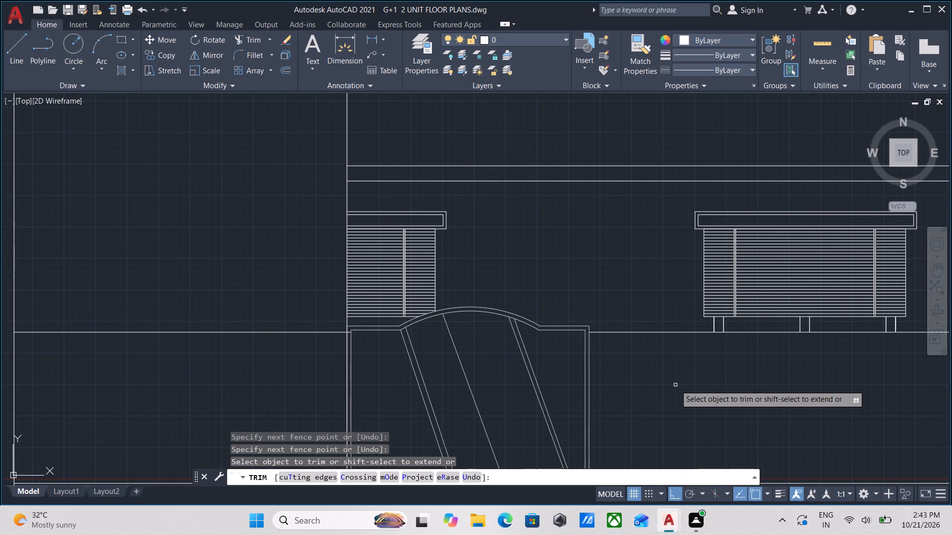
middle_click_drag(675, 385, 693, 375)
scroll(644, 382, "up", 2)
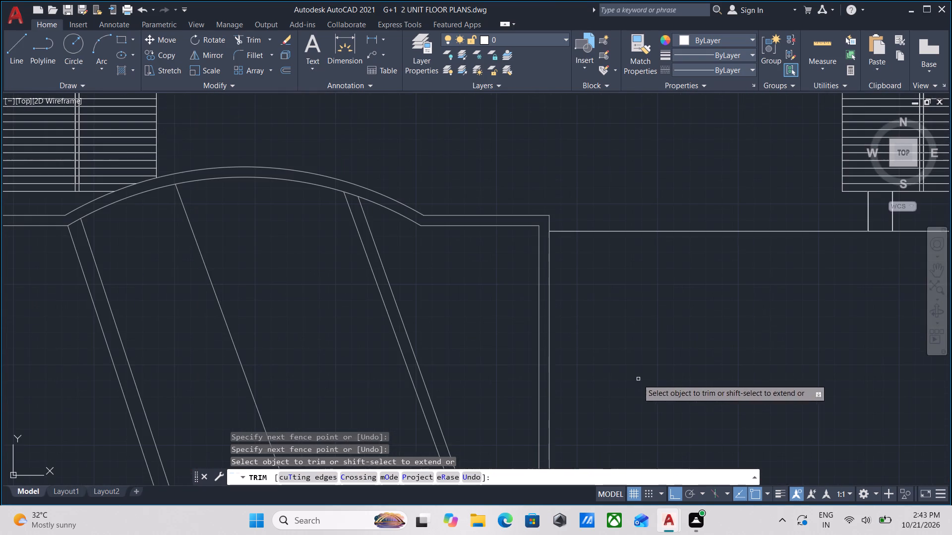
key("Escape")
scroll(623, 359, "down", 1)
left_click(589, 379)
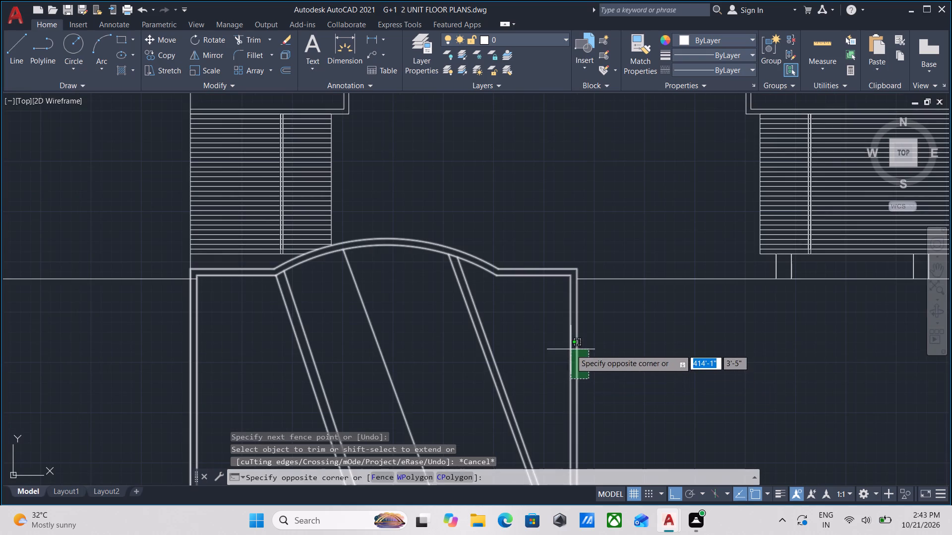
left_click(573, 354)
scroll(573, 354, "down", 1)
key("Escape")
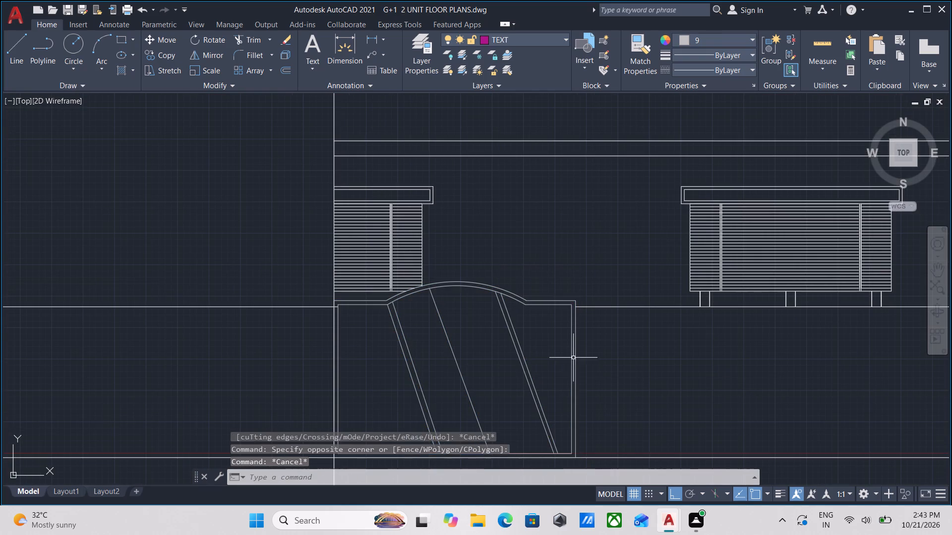
Draw a vertical line about 5'-6" high from the ground line, starting 1' outside the gate's right bottom corner using tracking.
middle_click_drag(584, 377, 595, 351)
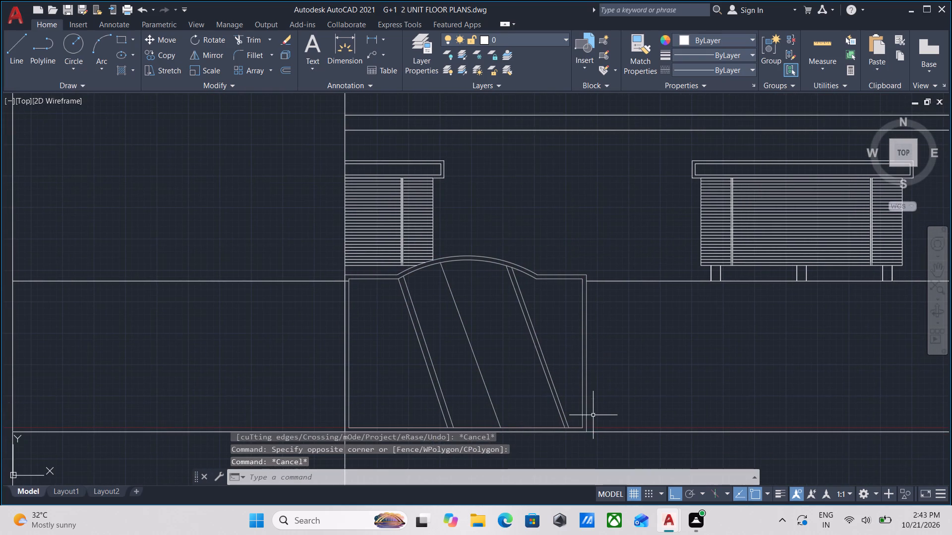
scroll(593, 416, "up", 1)
middle_click(593, 416)
key("l")
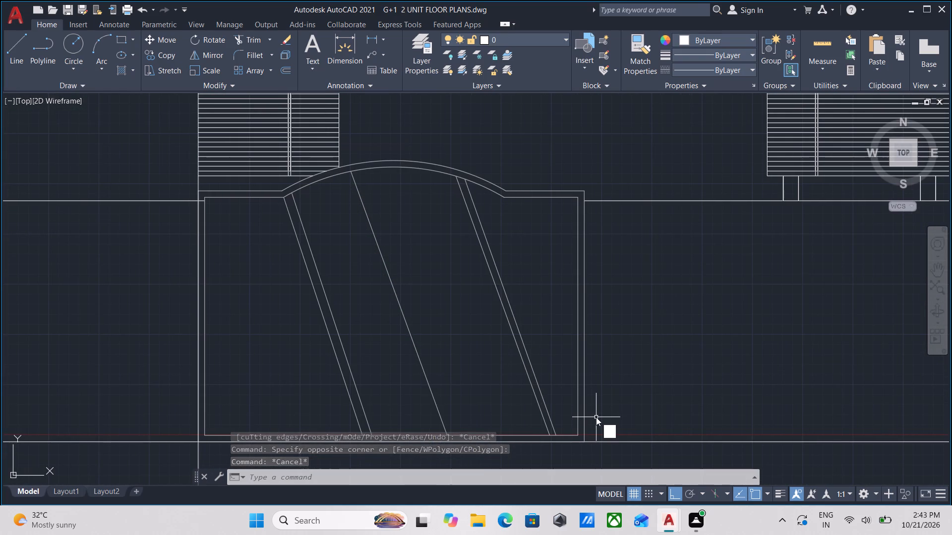
key("Return")
scroll(556, 457, "up", 2)
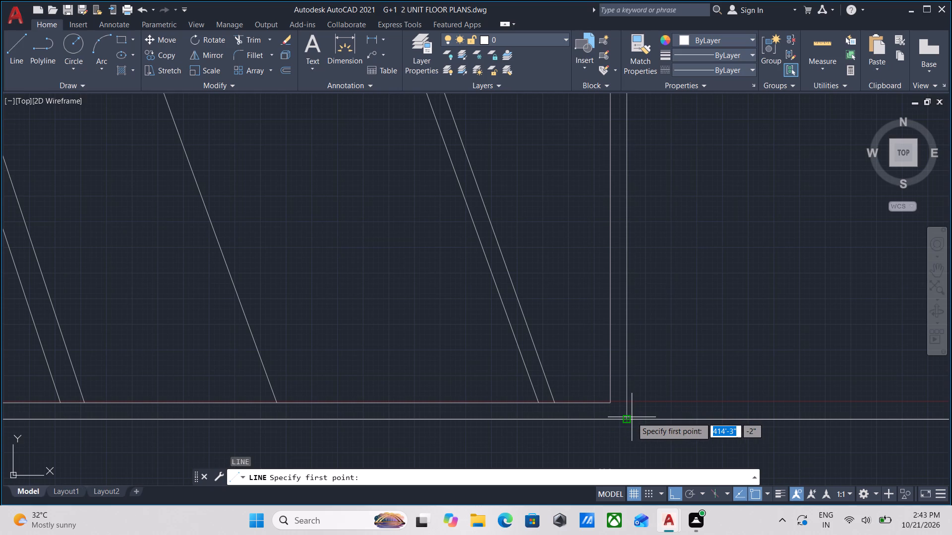
type("TK")
key("Return")
scroll(632, 417, "up", 3)
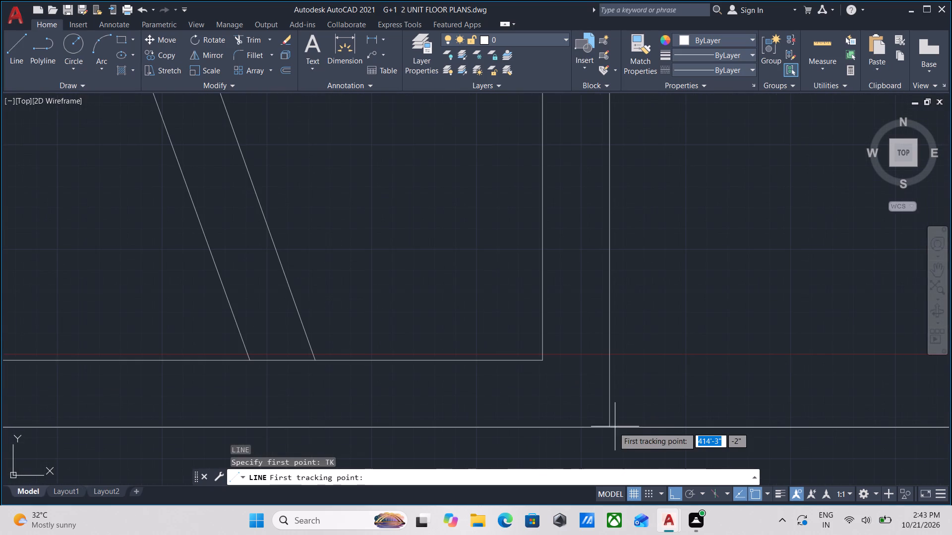
left_click(610, 428)
middle_click_drag(769, 432, 690, 430)
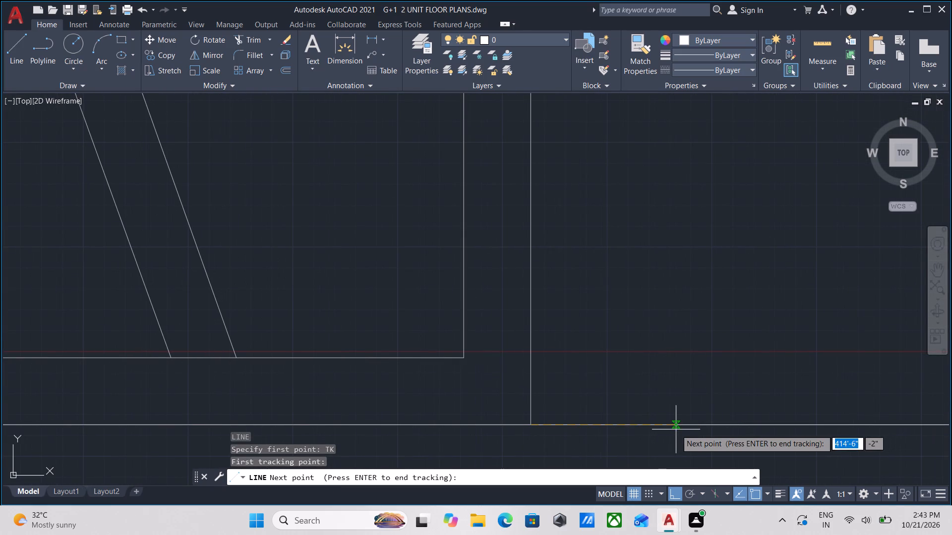
type("1'")
key("Return")
scroll(695, 311, "down", 2)
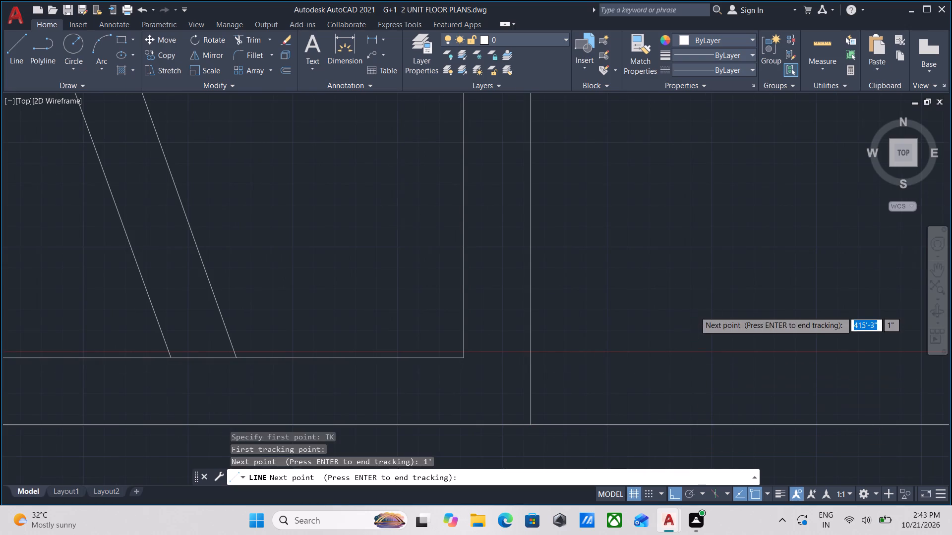
scroll(695, 311, "down", 4)
middle_click_drag(710, 318, 693, 396)
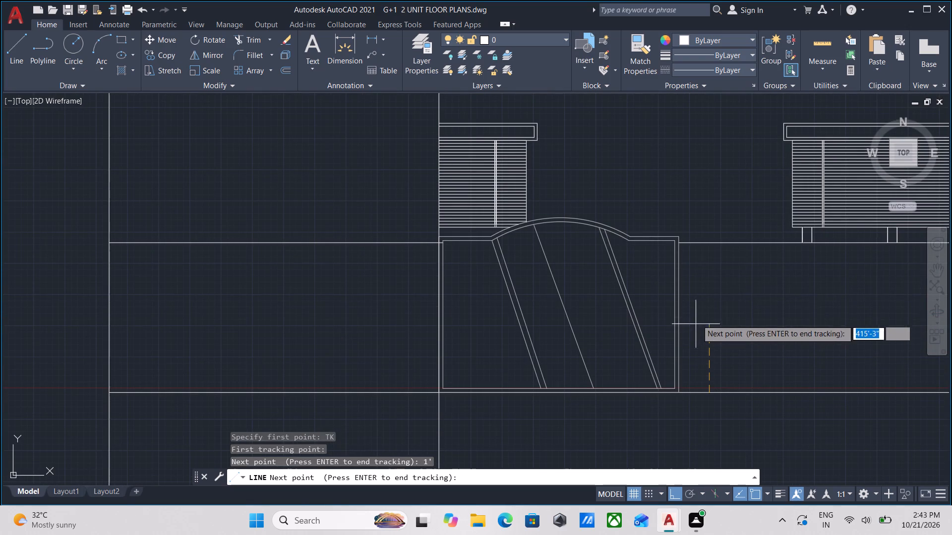
key("Return")
scroll(713, 231, "up", 2)
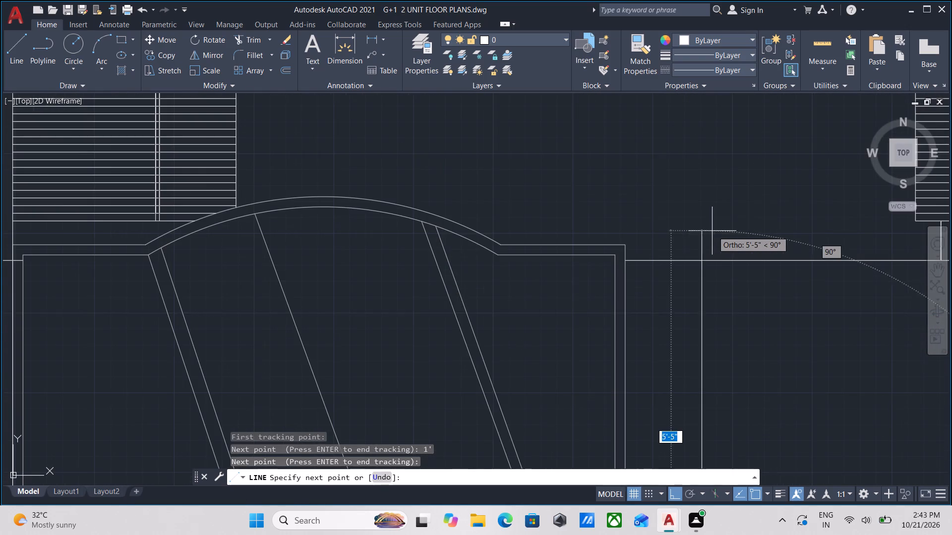
scroll(698, 227, "up", 2)
middle_click_drag(698, 227, 686, 283)
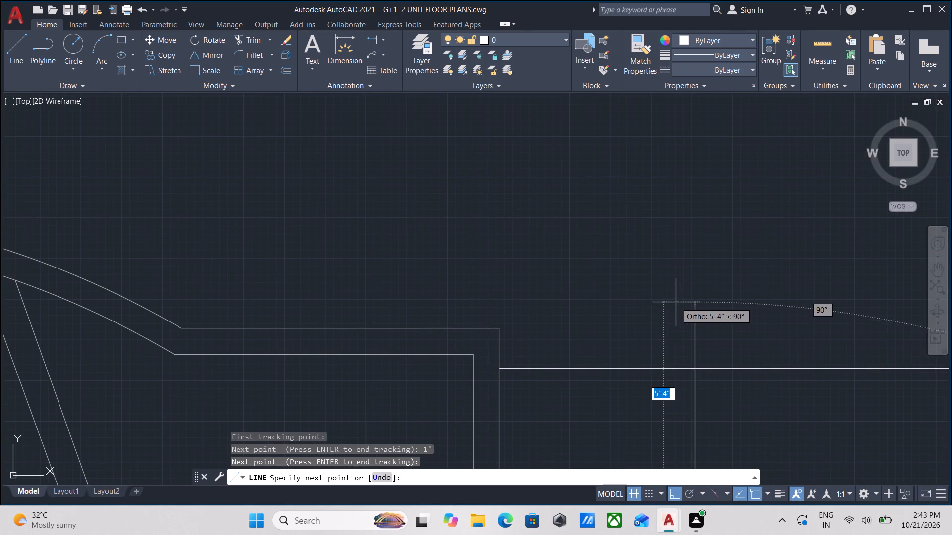
scroll(676, 295, "down", 3)
scroll(677, 285, "up", 1)
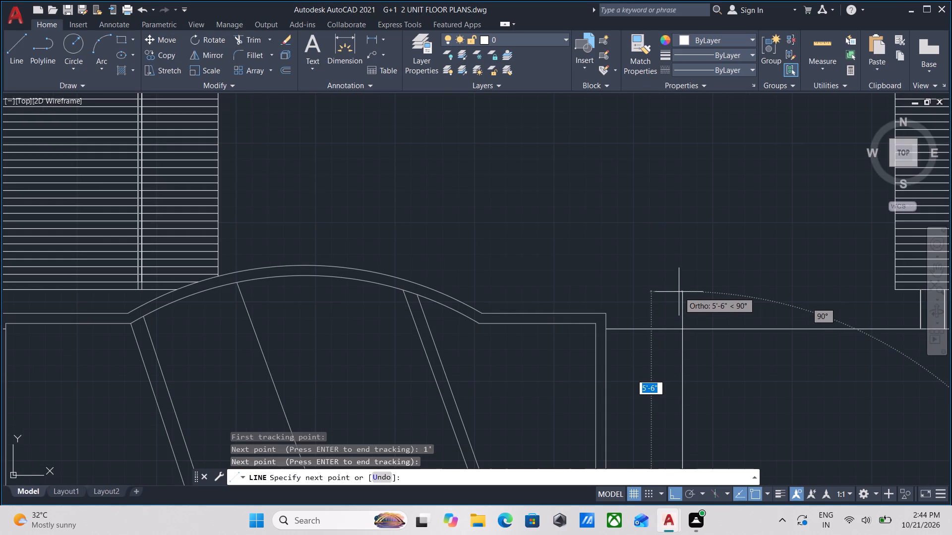
left_click(679, 292)
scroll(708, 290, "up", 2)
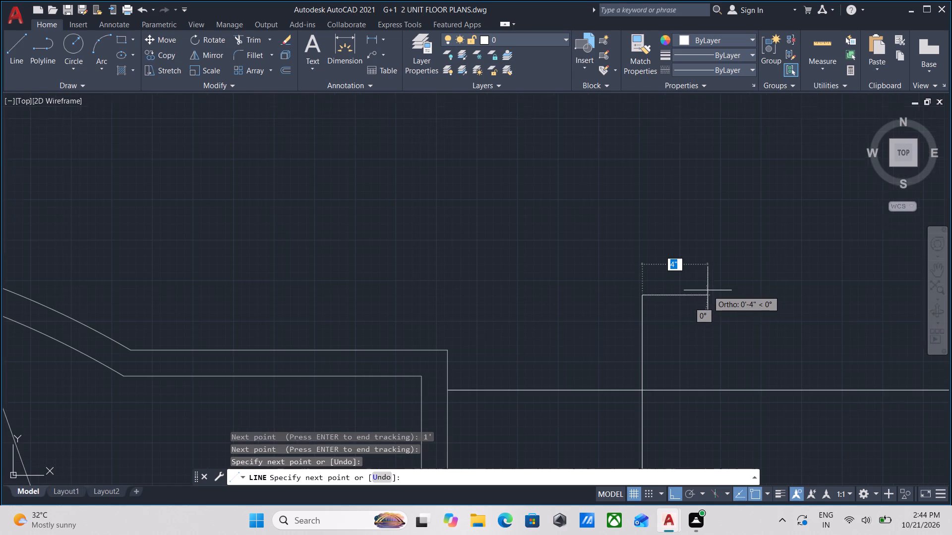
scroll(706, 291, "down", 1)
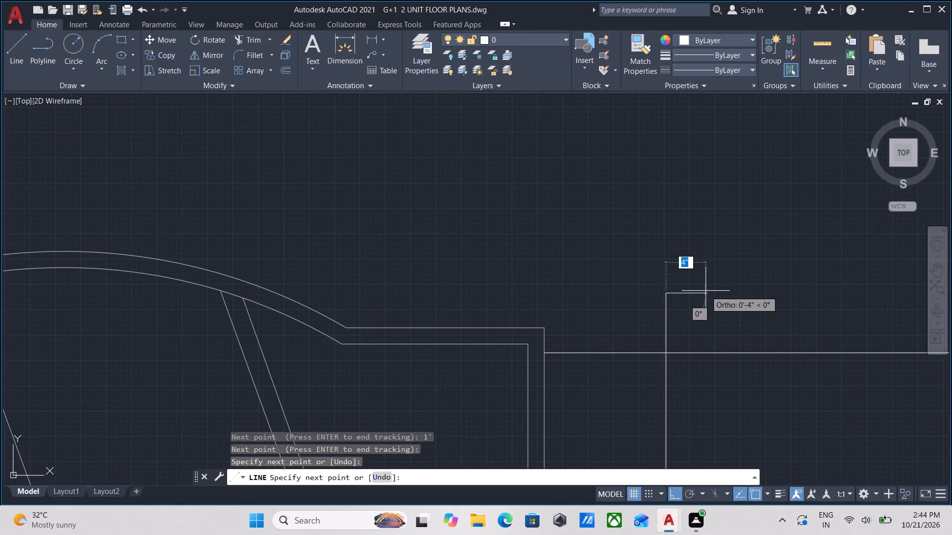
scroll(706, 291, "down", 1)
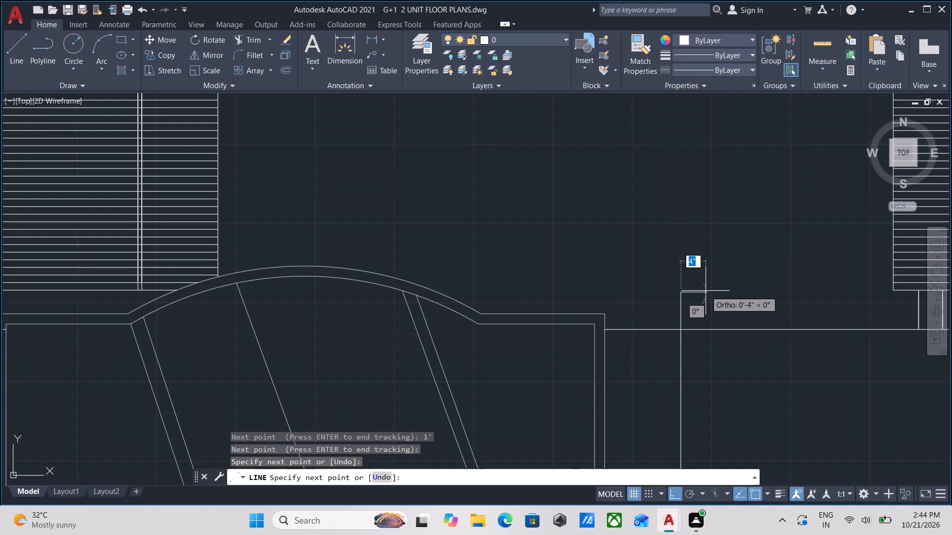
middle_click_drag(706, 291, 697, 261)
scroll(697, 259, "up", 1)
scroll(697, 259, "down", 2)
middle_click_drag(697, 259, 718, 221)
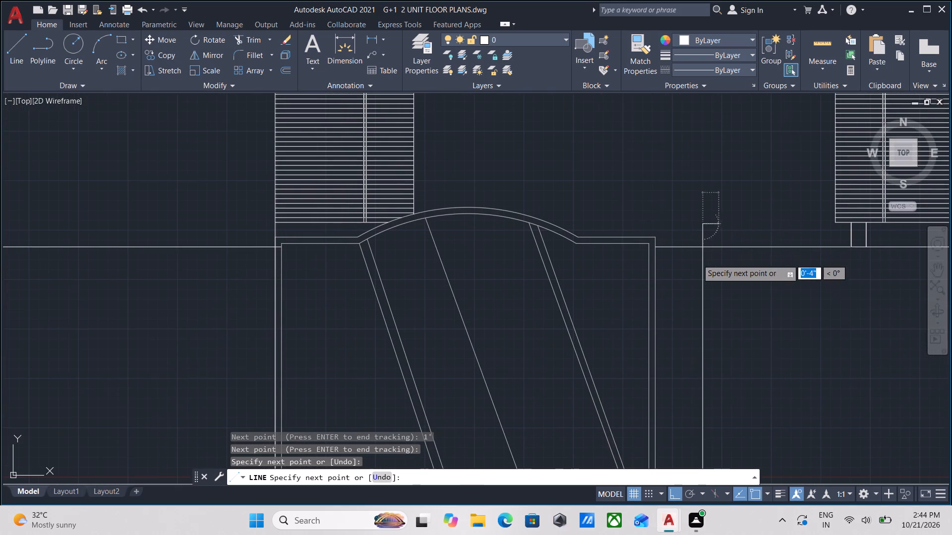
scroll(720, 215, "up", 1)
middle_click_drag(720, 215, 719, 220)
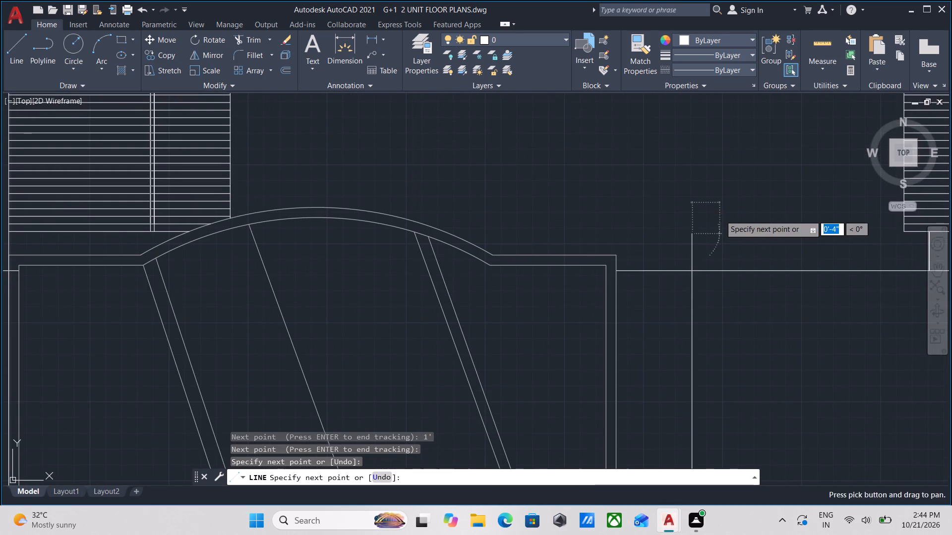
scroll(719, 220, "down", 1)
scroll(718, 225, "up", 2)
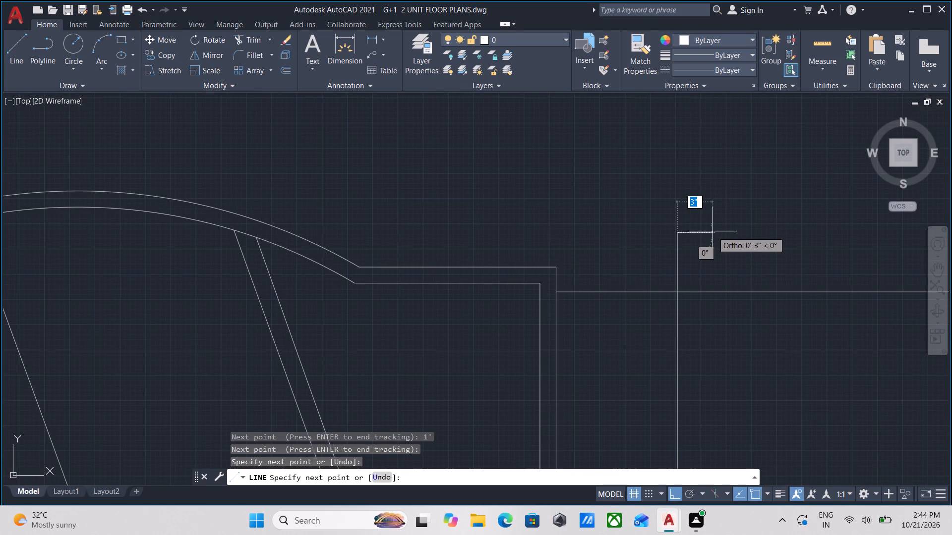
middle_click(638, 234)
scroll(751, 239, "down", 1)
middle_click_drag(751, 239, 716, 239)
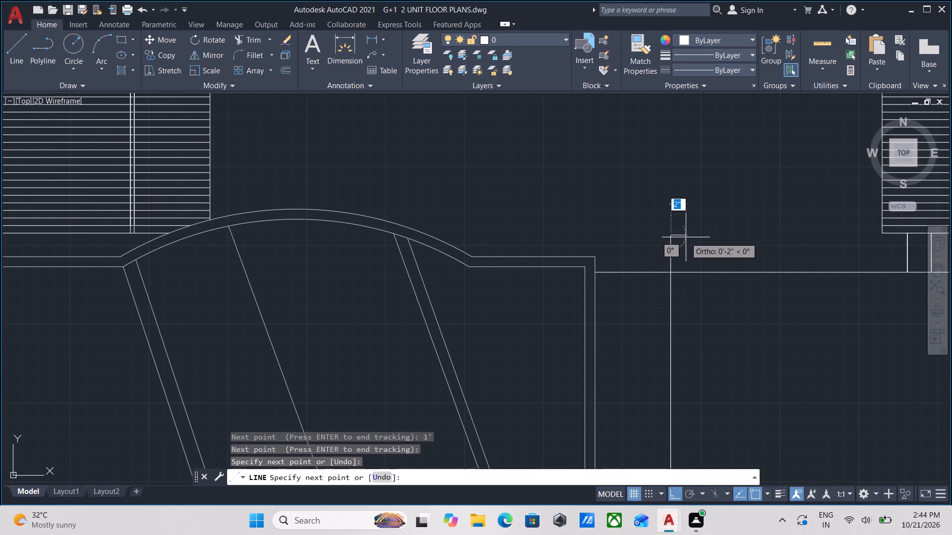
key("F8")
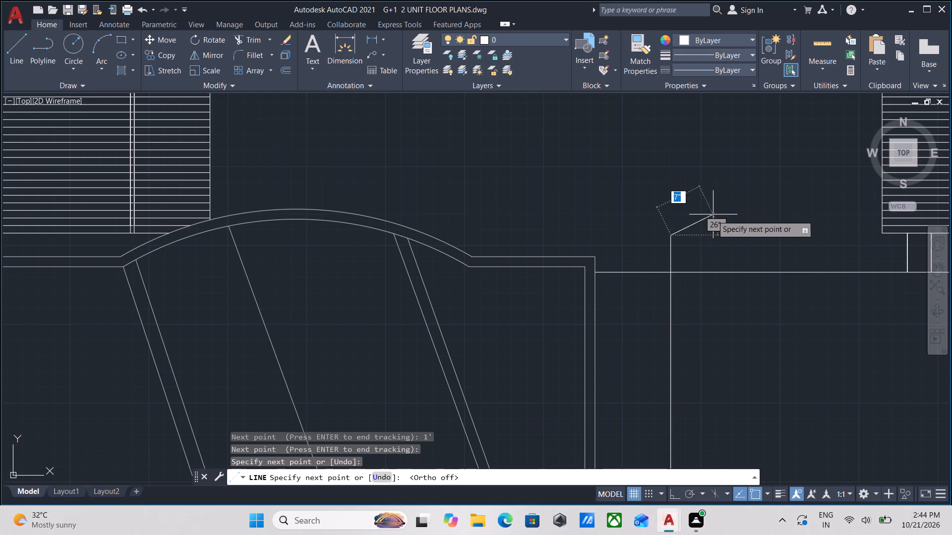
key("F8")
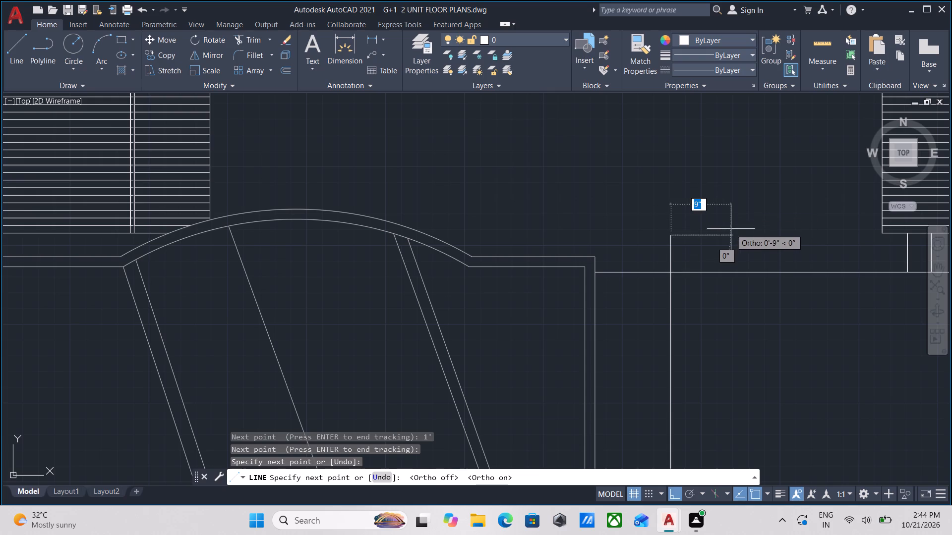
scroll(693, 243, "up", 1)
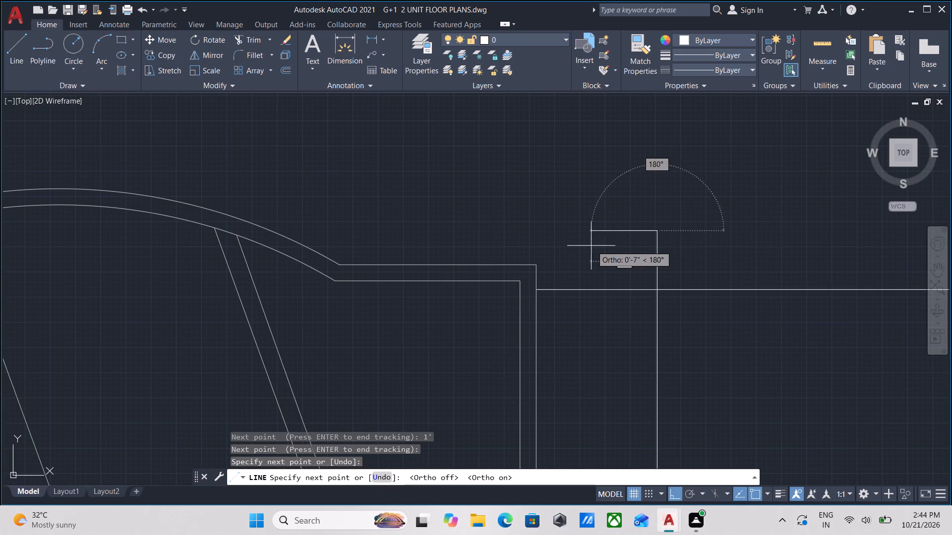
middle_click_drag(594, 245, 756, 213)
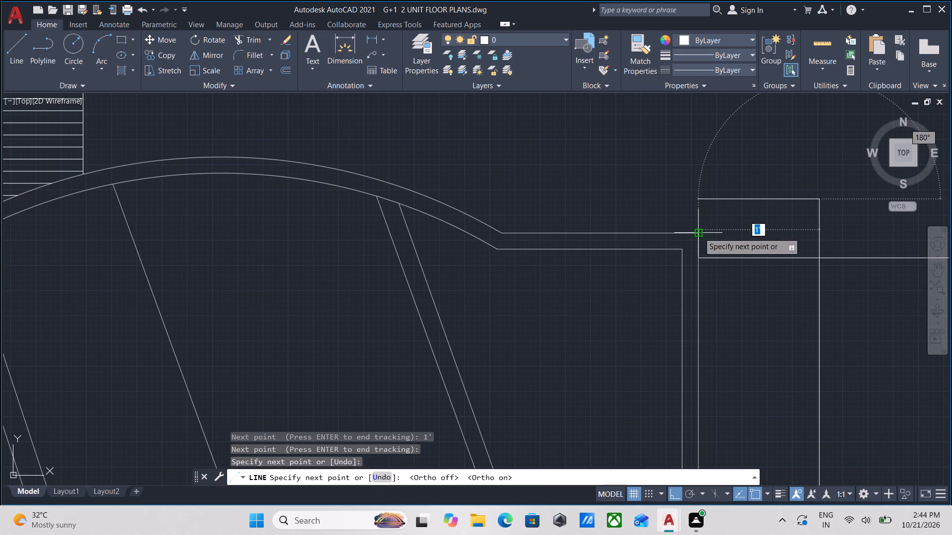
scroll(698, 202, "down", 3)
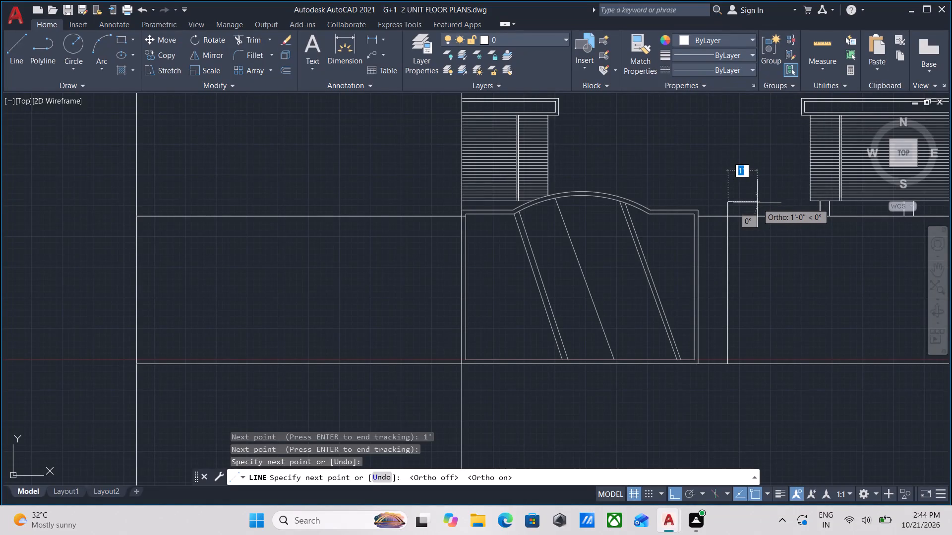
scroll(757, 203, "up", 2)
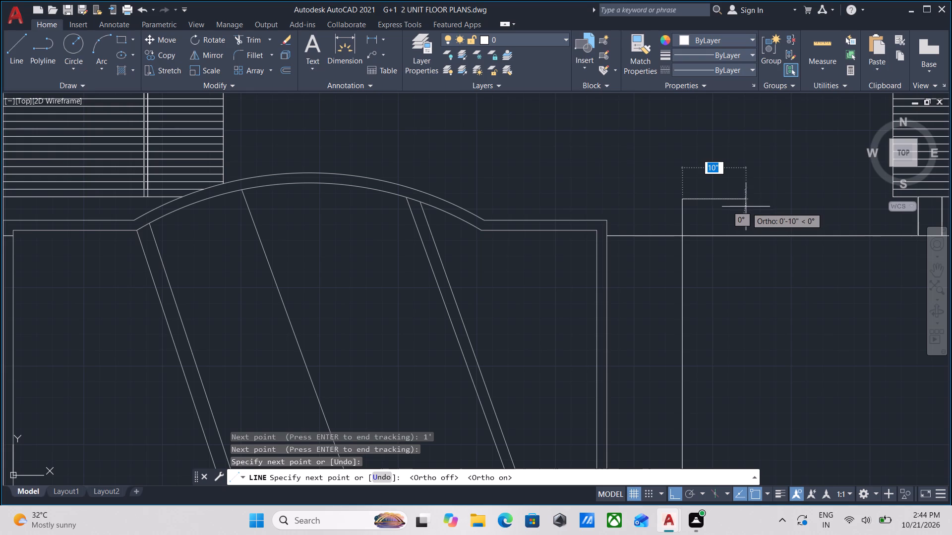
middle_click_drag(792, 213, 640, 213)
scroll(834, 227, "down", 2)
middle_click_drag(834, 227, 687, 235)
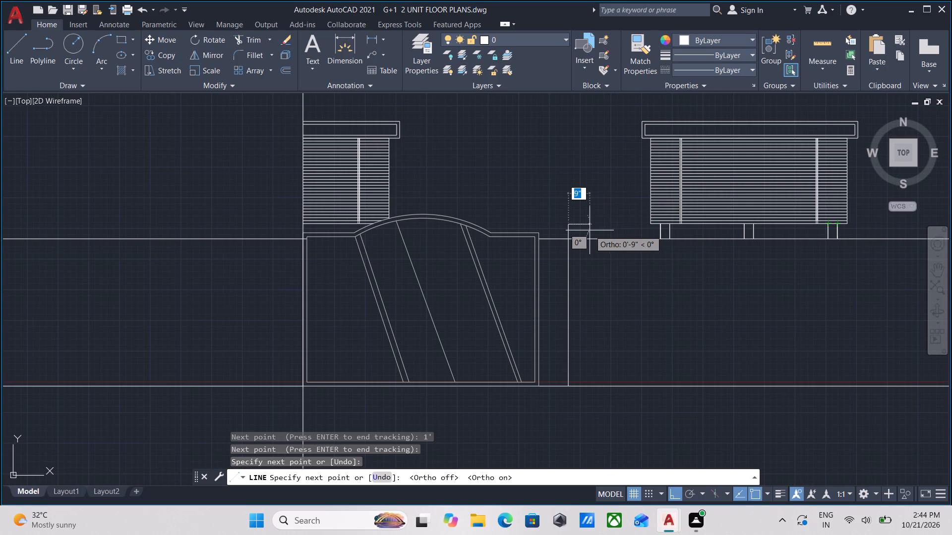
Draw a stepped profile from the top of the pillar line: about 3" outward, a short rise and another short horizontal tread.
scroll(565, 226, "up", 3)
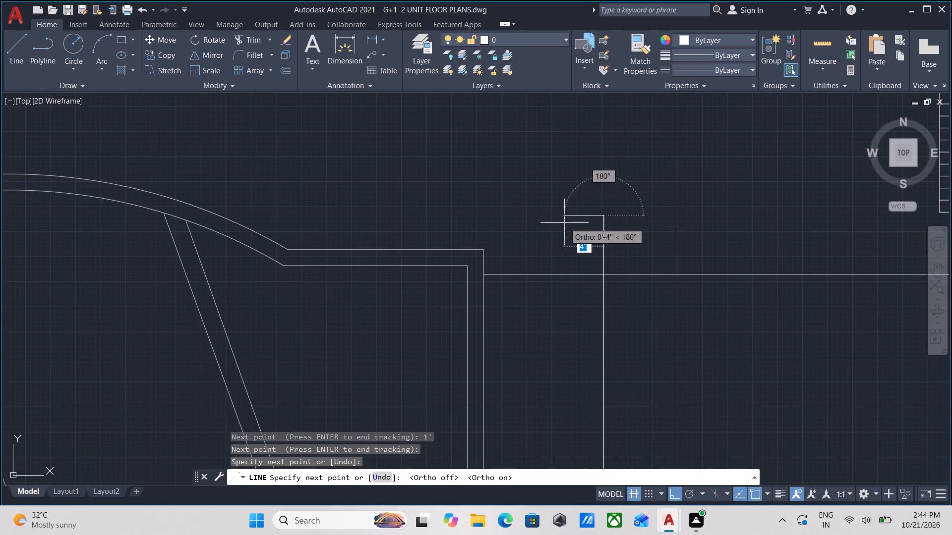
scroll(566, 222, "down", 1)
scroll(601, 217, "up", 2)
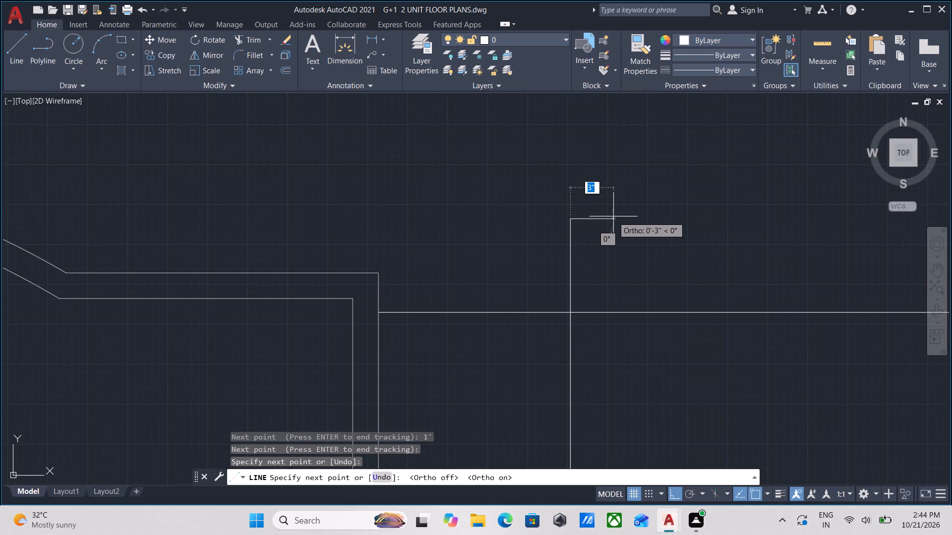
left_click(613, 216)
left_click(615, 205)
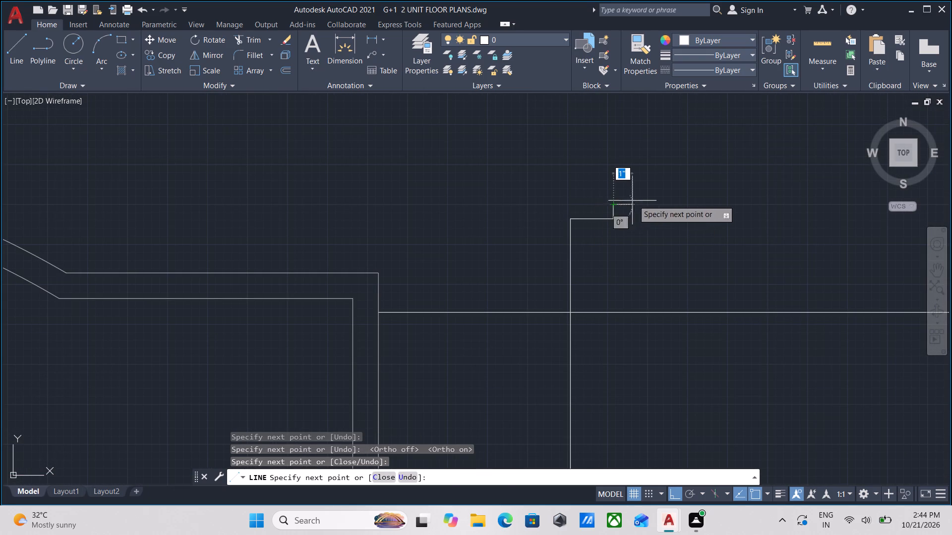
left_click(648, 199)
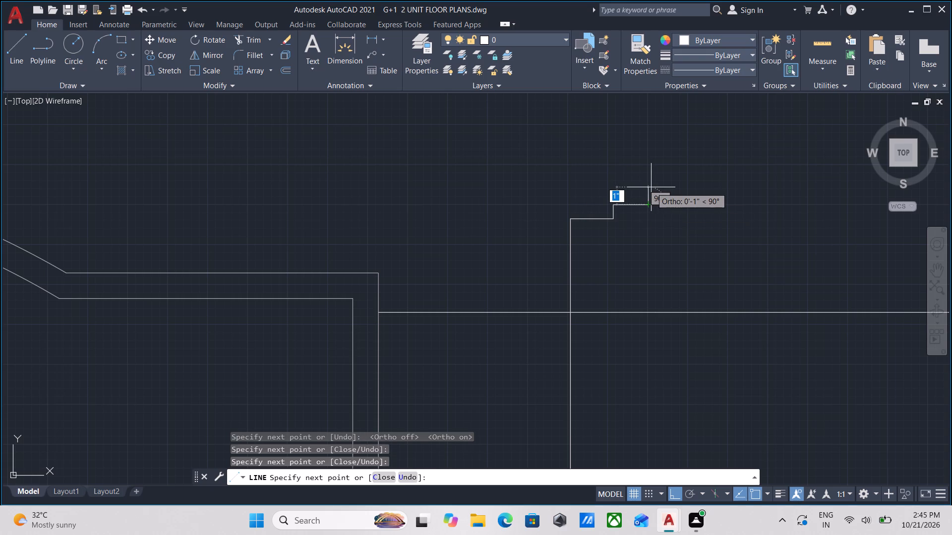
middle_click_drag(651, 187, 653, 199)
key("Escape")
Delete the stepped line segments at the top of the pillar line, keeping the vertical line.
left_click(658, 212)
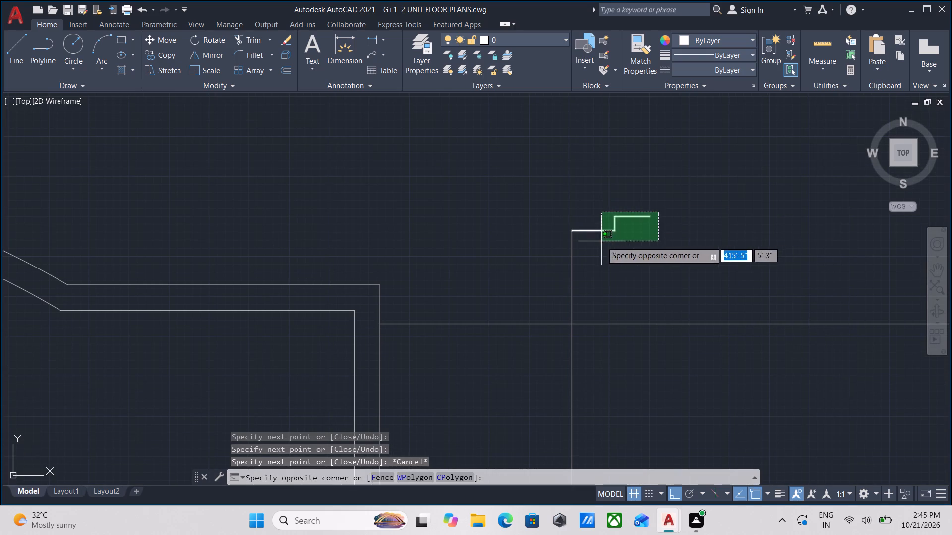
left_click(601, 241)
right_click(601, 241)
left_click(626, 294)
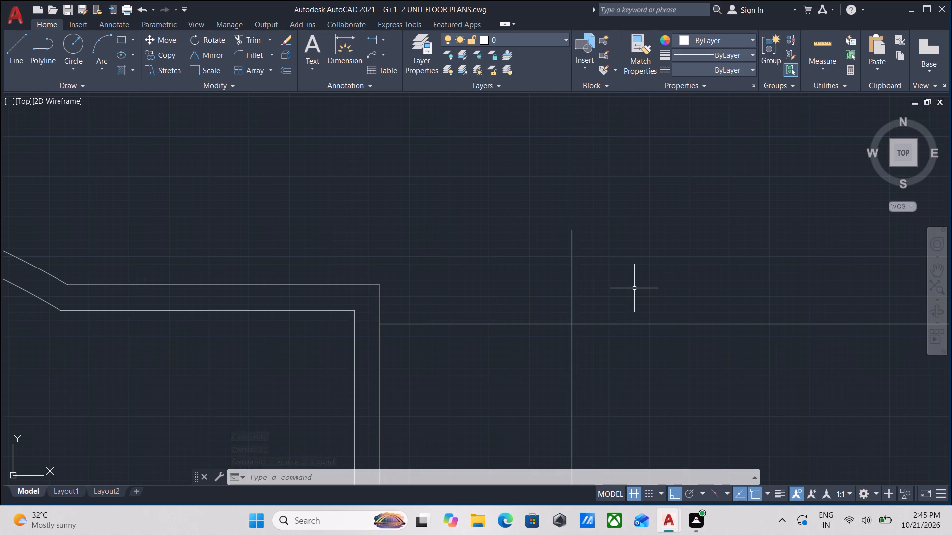
Draw connected lines from the top of the pillar line: about 3" outward, about 1" up and about 3" outward.
scroll(641, 283, "down", 2)
middle_click_drag(641, 283, 650, 300)
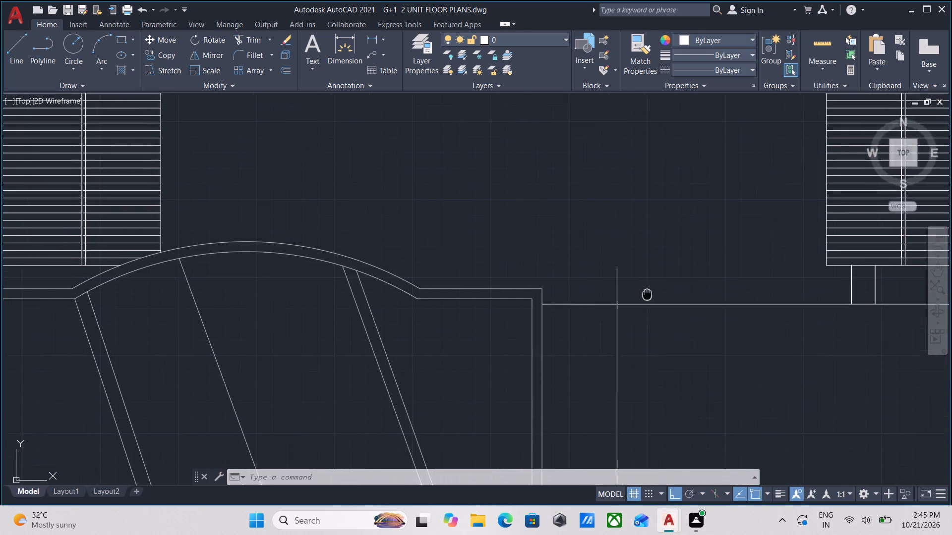
middle_click_drag(650, 300, 652, 310)
scroll(638, 301, "down", 1)
middle_click_drag(638, 301, 644, 317)
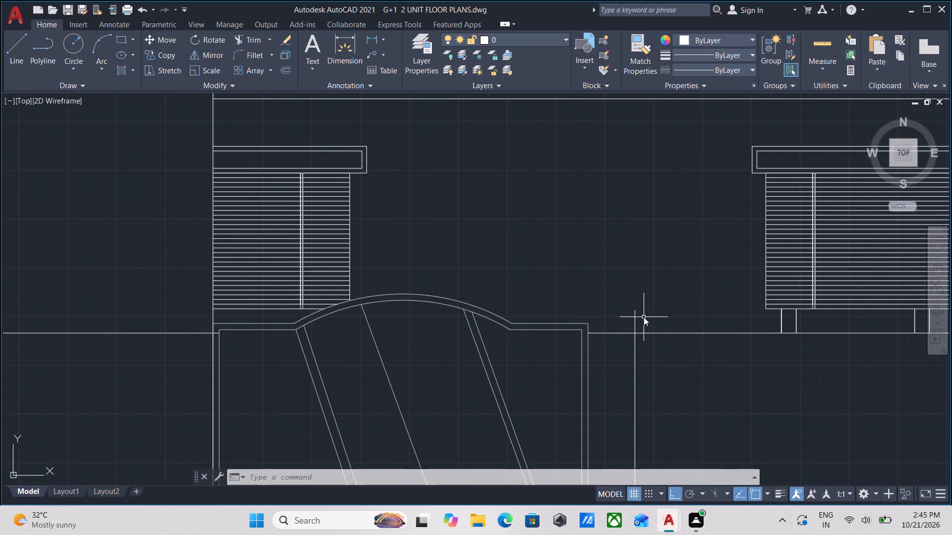
key("l")
key("Return")
scroll(644, 317, "up", 4)
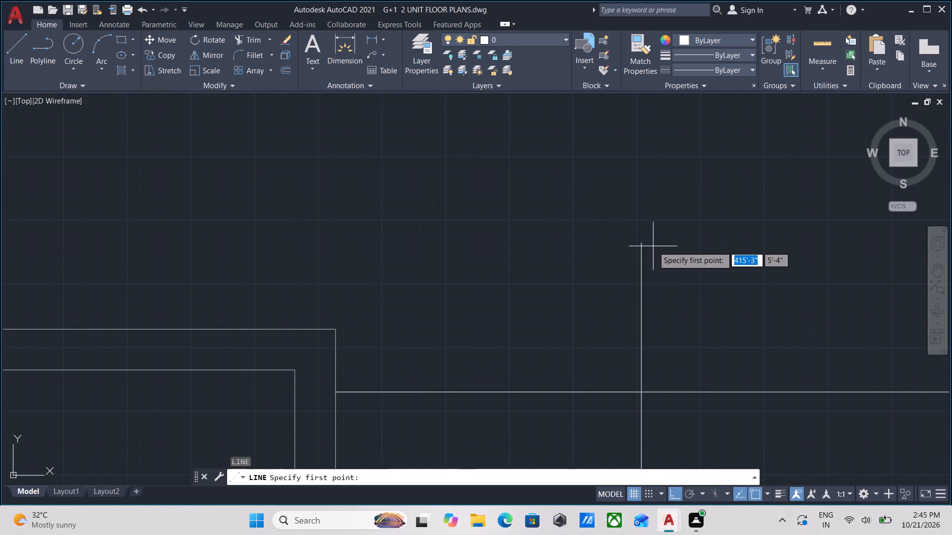
left_click(640, 245)
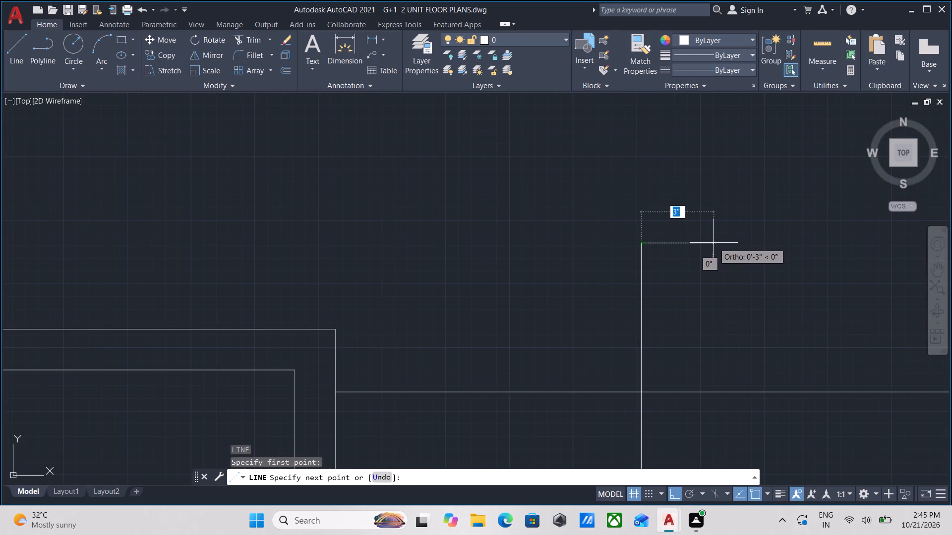
left_click(714, 243)
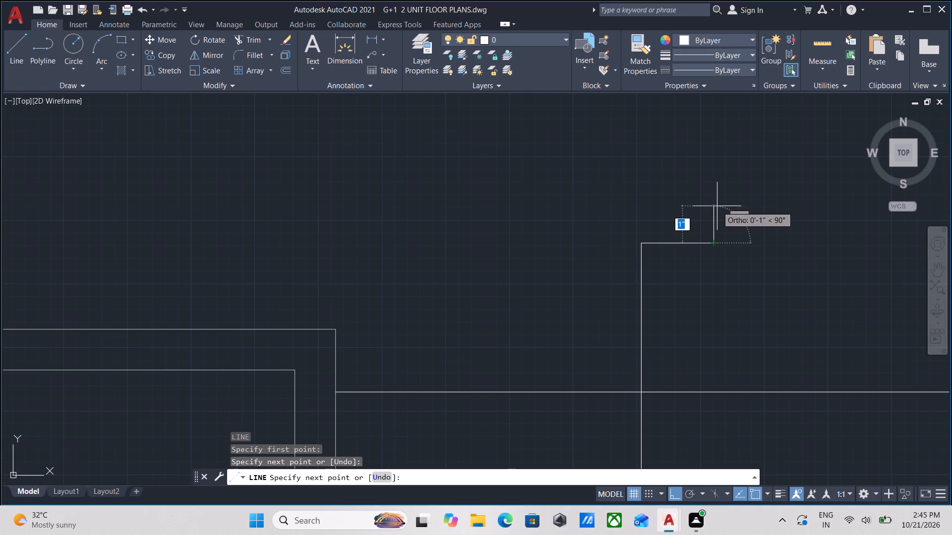
left_click(717, 205)
scroll(769, 207, "down", 2)
middle_click_drag(788, 204, 736, 246)
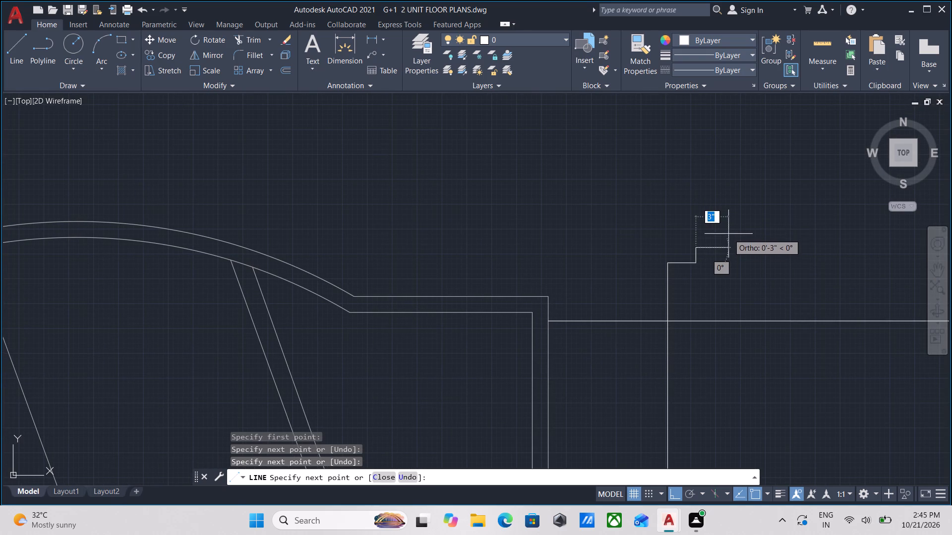
left_click(728, 232)
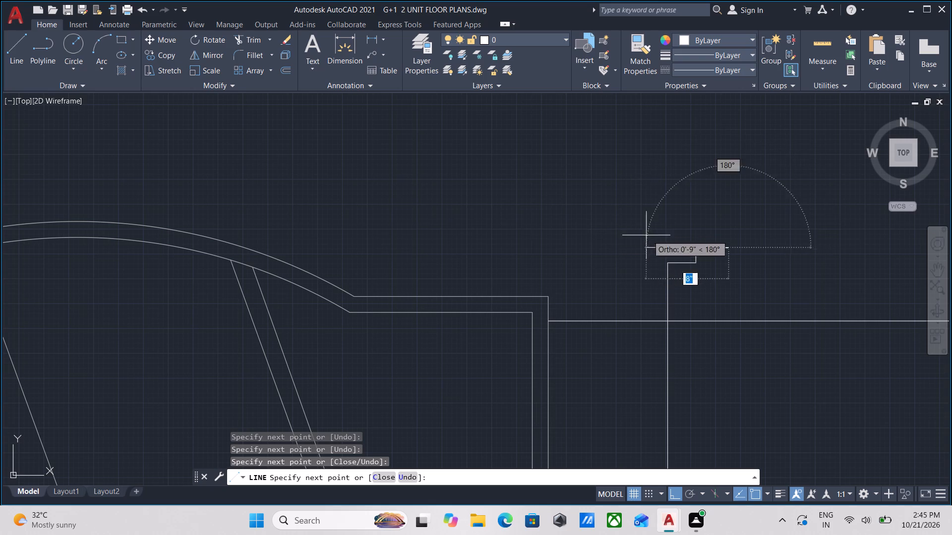
scroll(750, 238, "up", 2)
key("Escape")
Draw a 2" vertical line upward from the outer end of the stepped profile's upper tread.
scroll(691, 267, "up", 2)
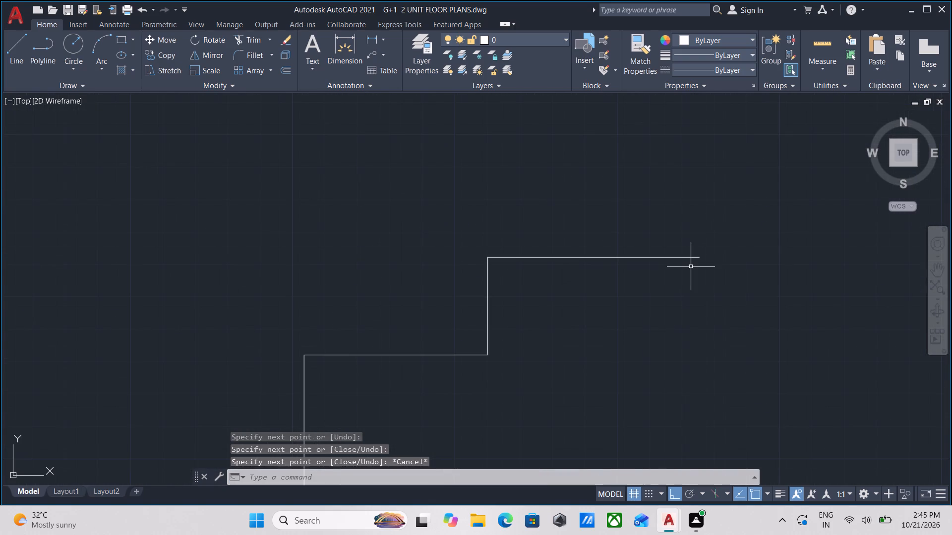
key("l")
key("Return")
left_click(698, 255)
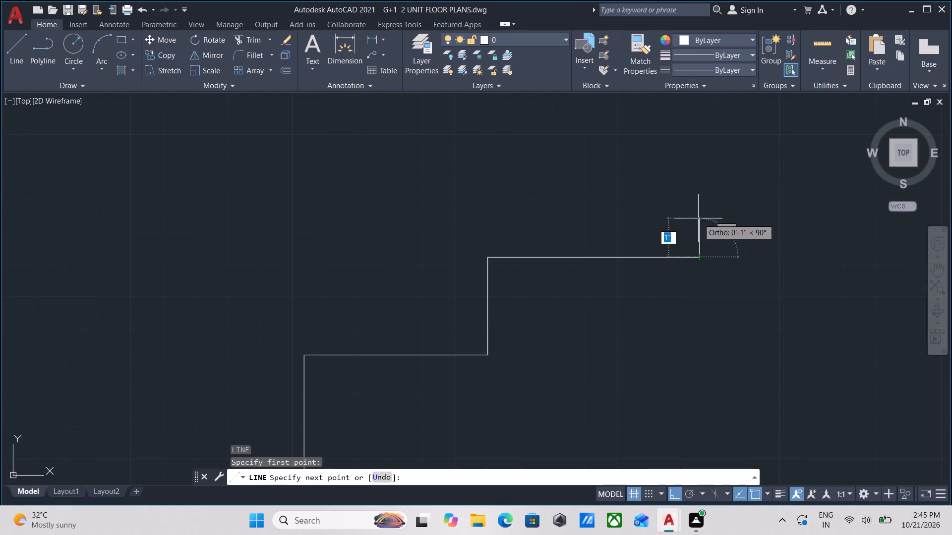
key("2")
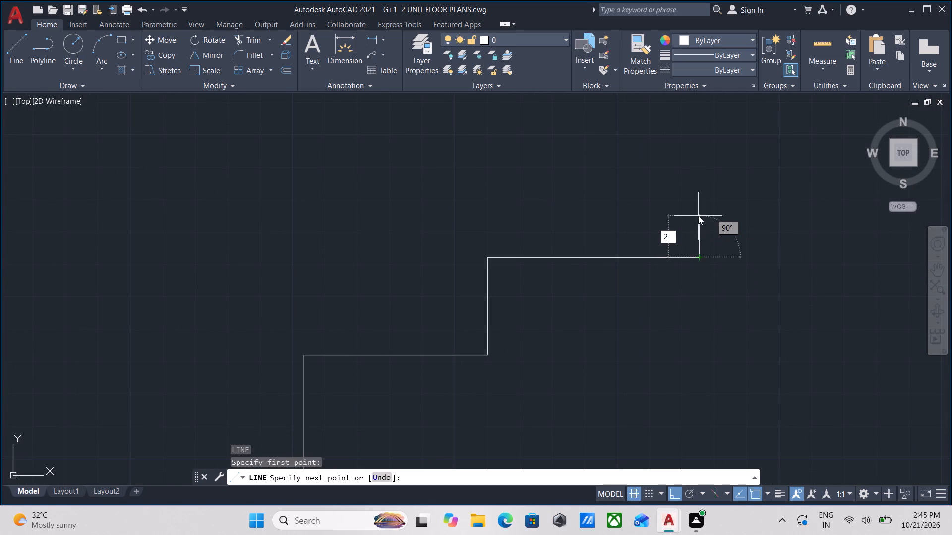
key("Return")
scroll(387, 185, "down", 2)
middle_click_drag(387, 185, 835, 222)
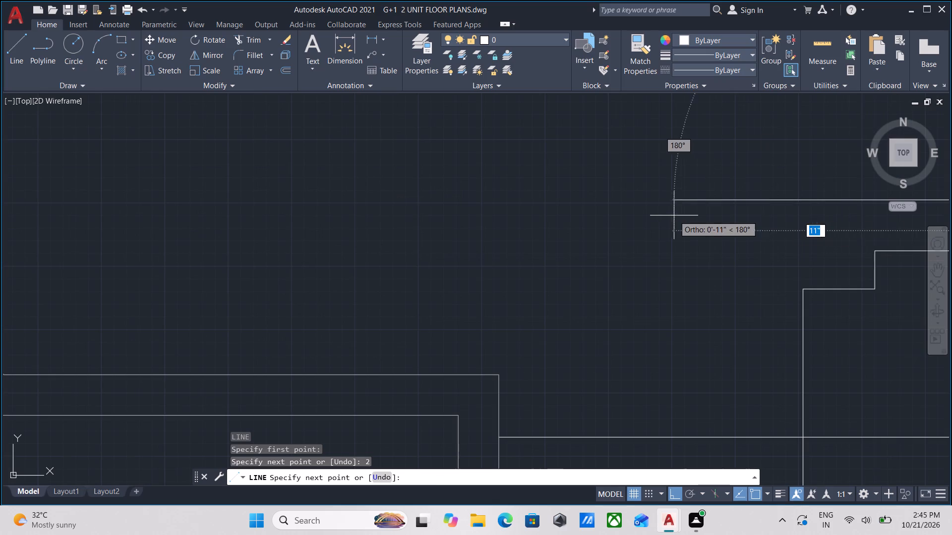
scroll(669, 215, "down", 2)
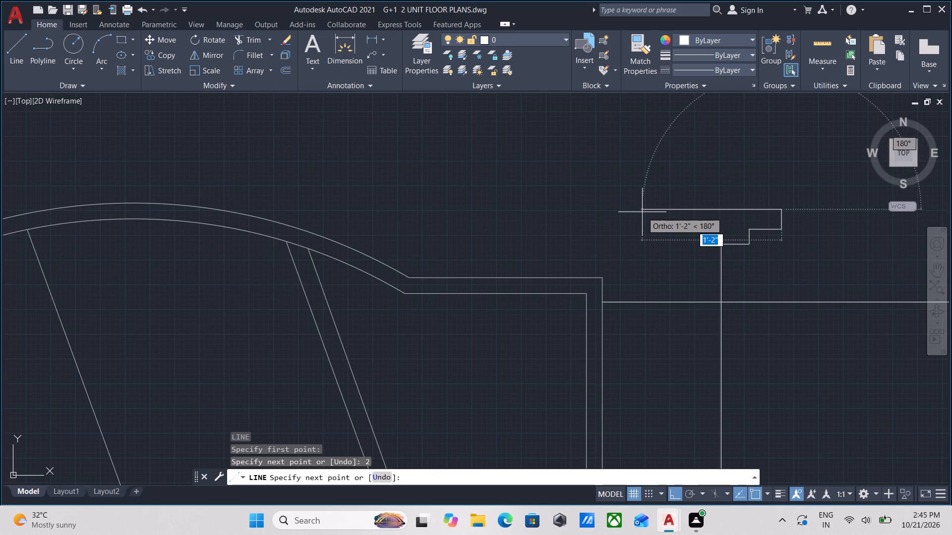
key("Escape")
Draw a short vertical line from the gate frame's top outer corner up to the level of the pillar line's top.
middle_click_drag(661, 256, 682, 276)
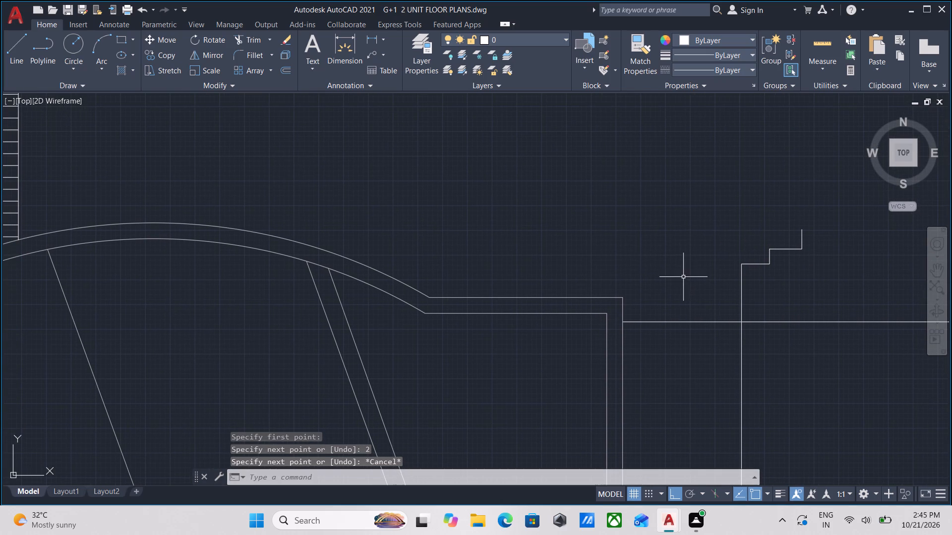
key("l")
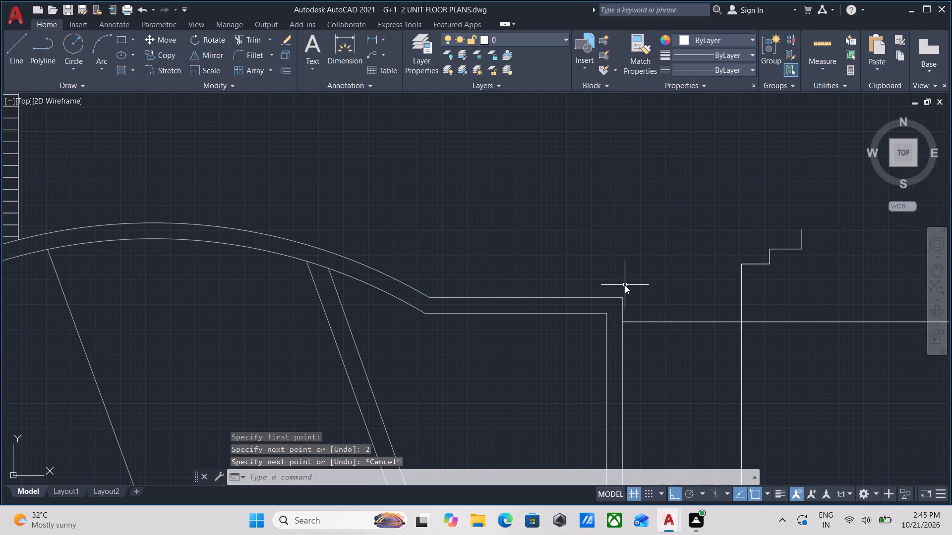
key("Return")
scroll(619, 302, "up", 1)
left_click(626, 295)
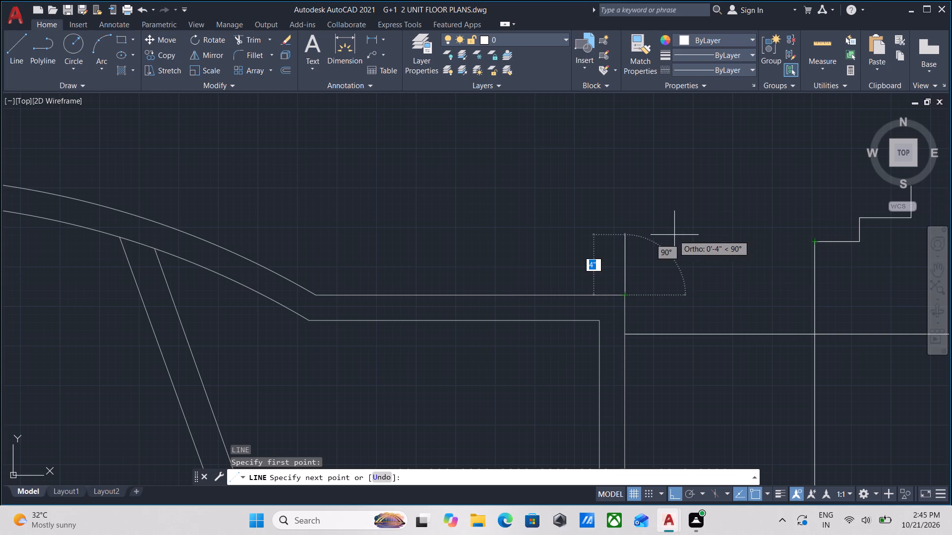
left_click(626, 239)
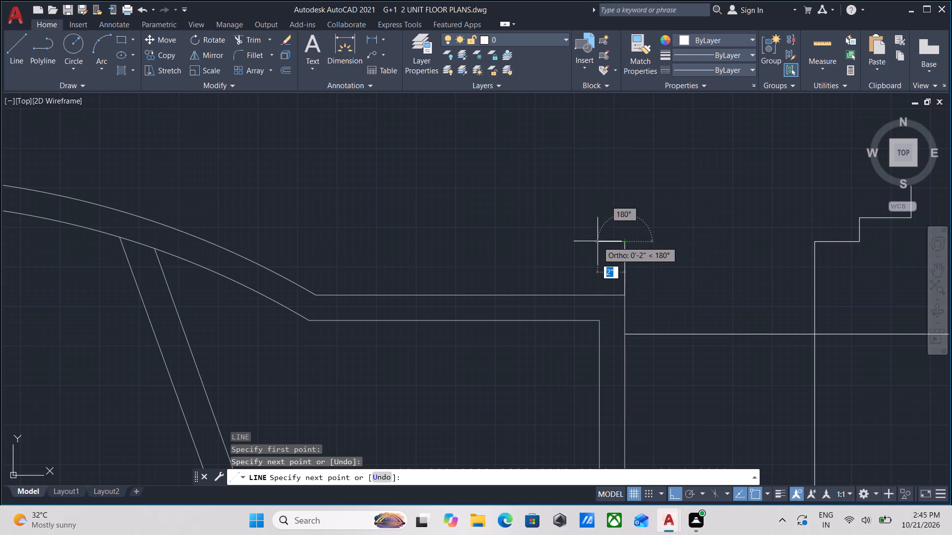
key("Escape")
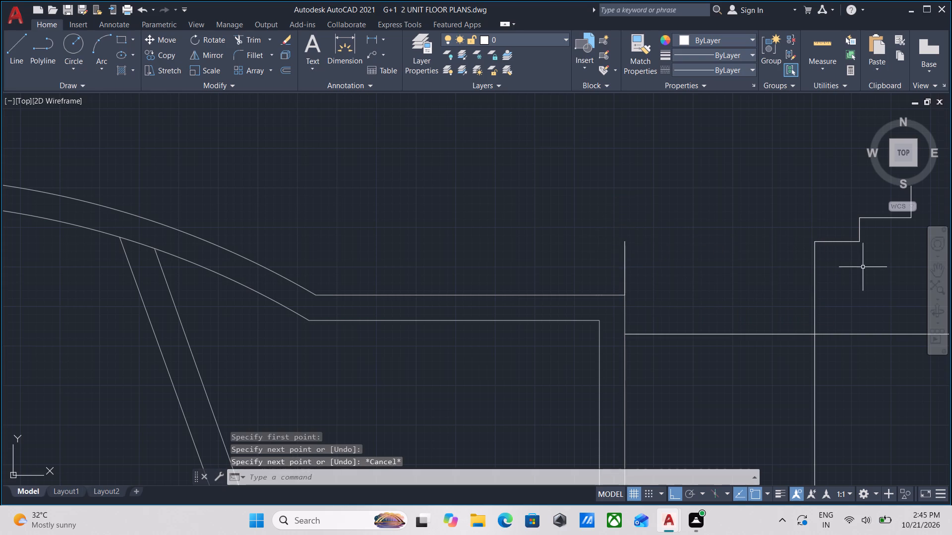
Mirror the four stepped cap lines about a vertical axis midway between the two pillar lines, keeping the source objects.
middle_click_drag(867, 265, 734, 293)
left_click(813, 208)
left_click(707, 279)
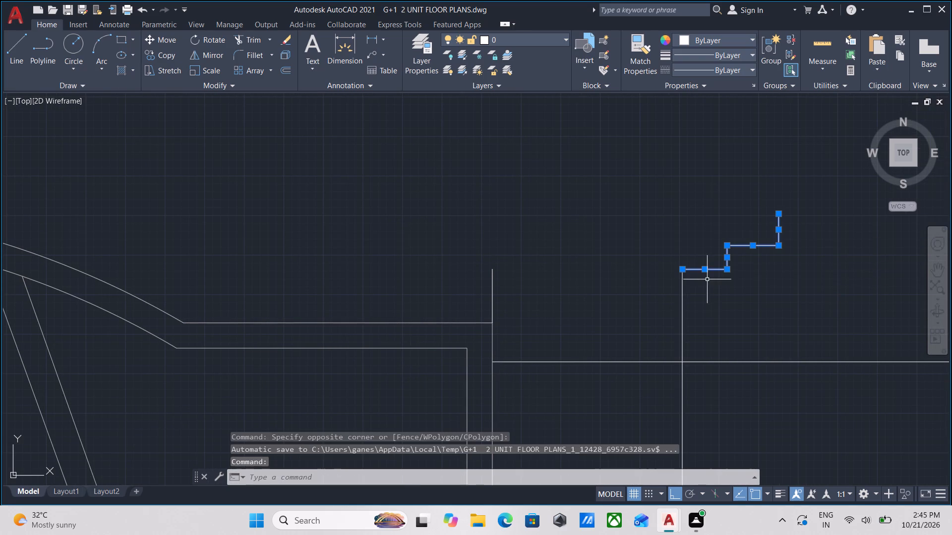
type("MI")
key("Return")
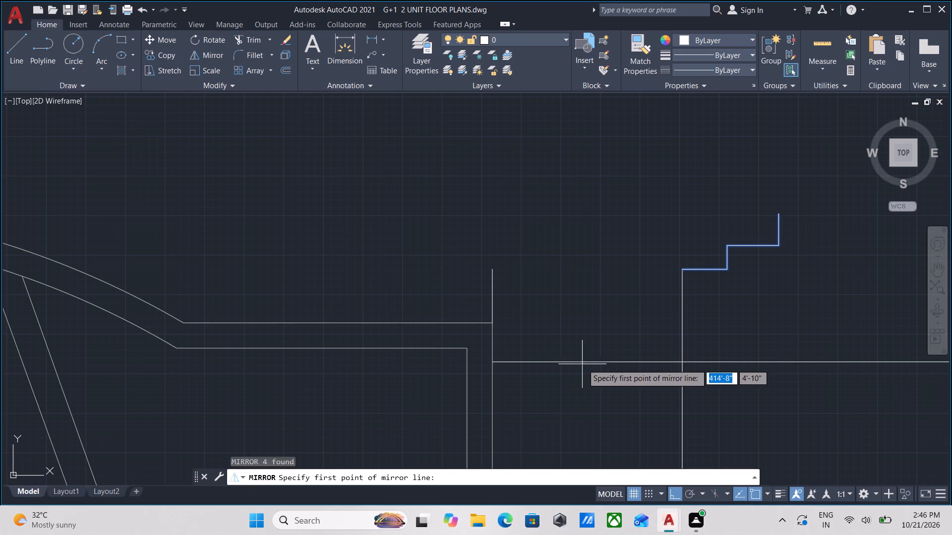
scroll(584, 364, "down", 2)
middle_click_drag(586, 362, 650, 357)
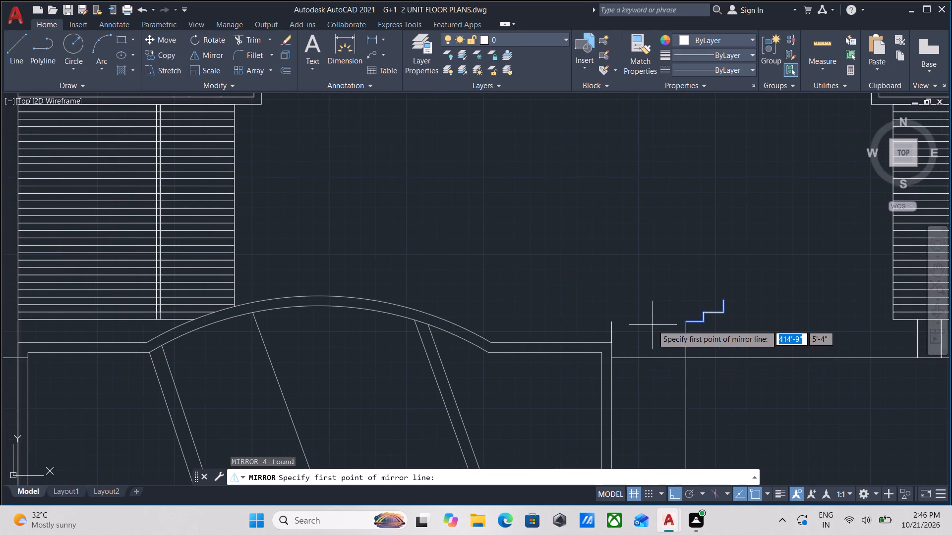
key("m")
key("2")
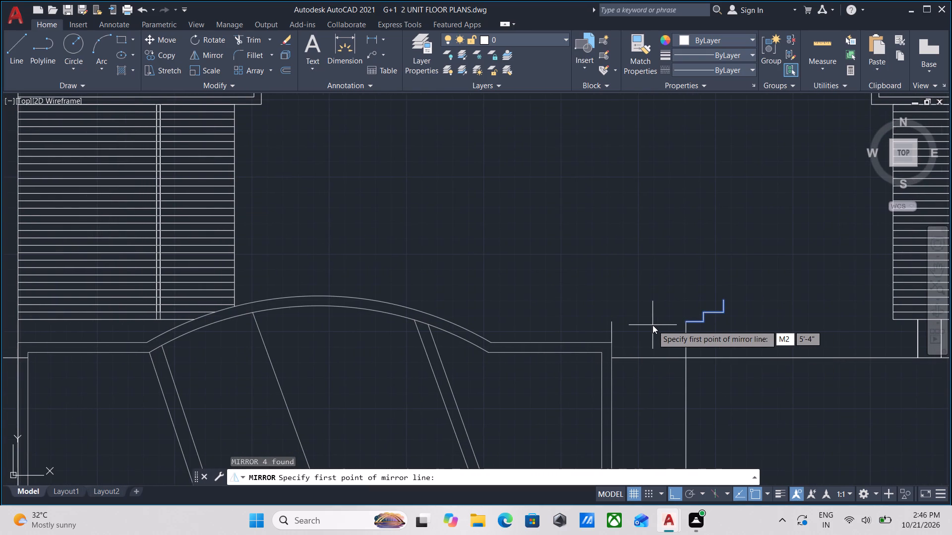
key("p")
key("Return")
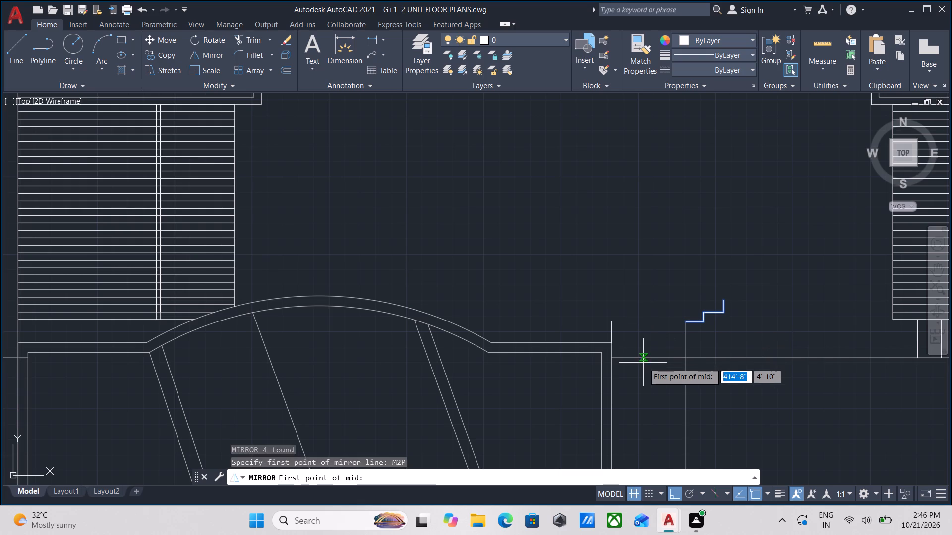
left_click(614, 358)
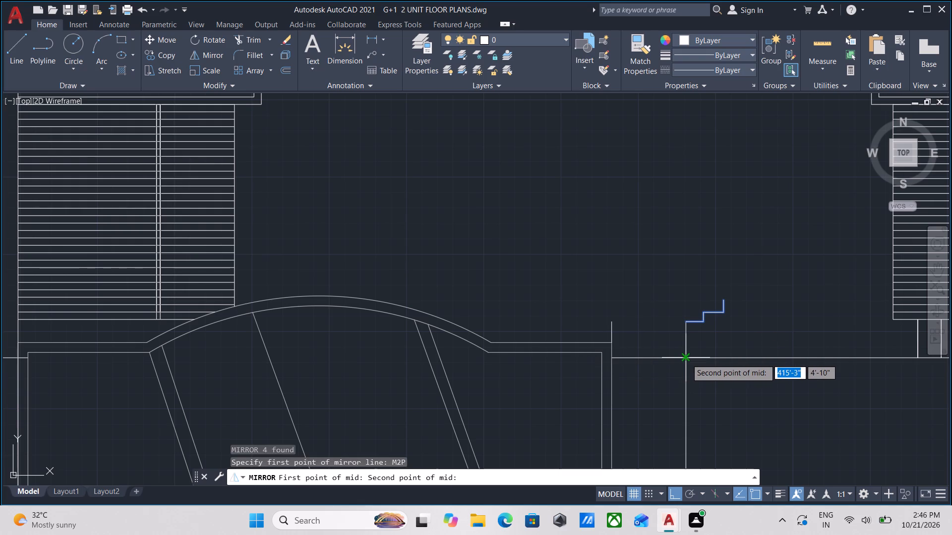
left_click(686, 359)
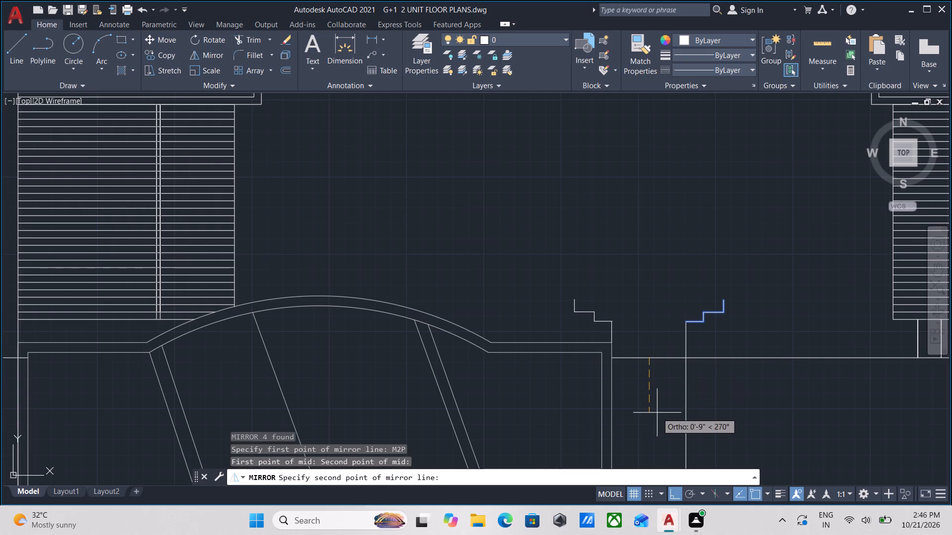
left_click(657, 413)
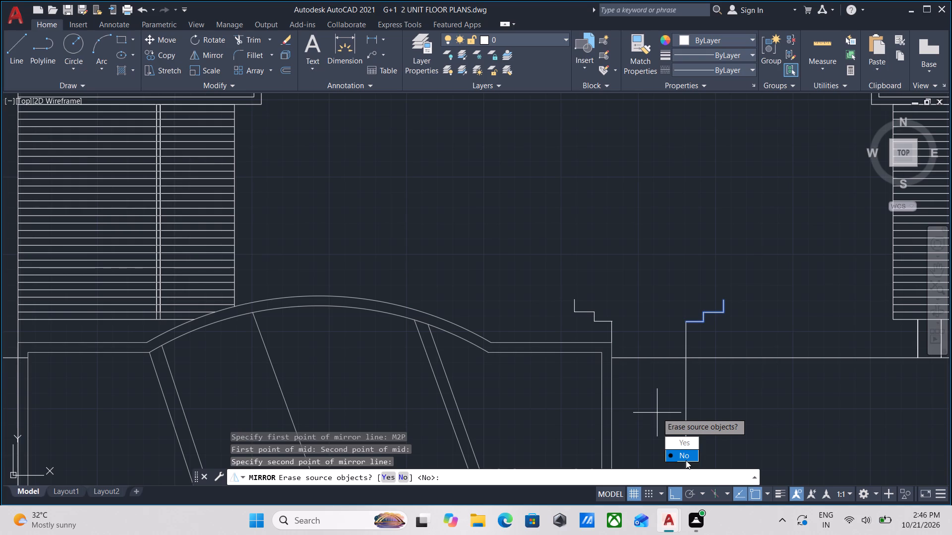
left_click_drag(696, 460, 657, 413)
Draw a horizontal line joining the upper ends of the two stepped profiles to close the pillar cap's top.
scroll(624, 328, "down", 1)
middle_click_drag(624, 328, 697, 308)
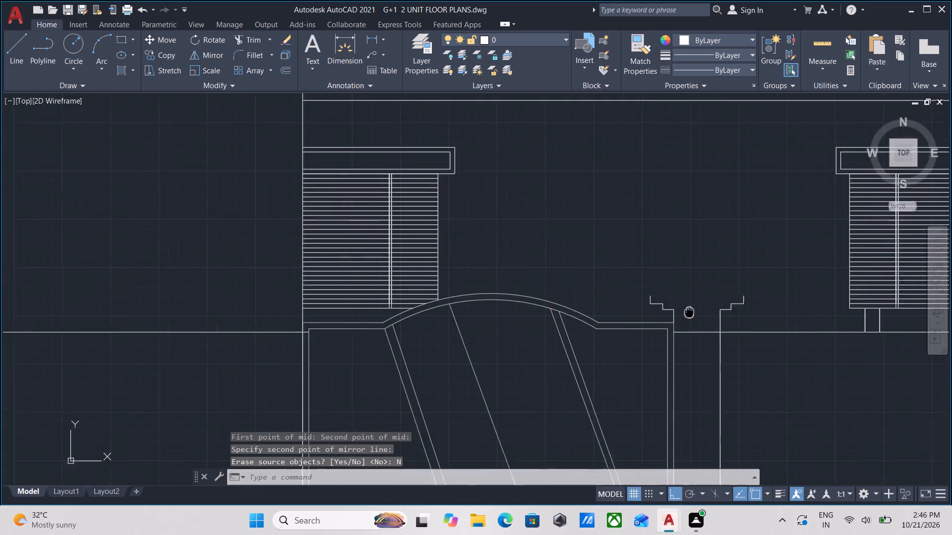
middle_click_drag(697, 308, 708, 301)
middle_click_drag(734, 266, 721, 296)
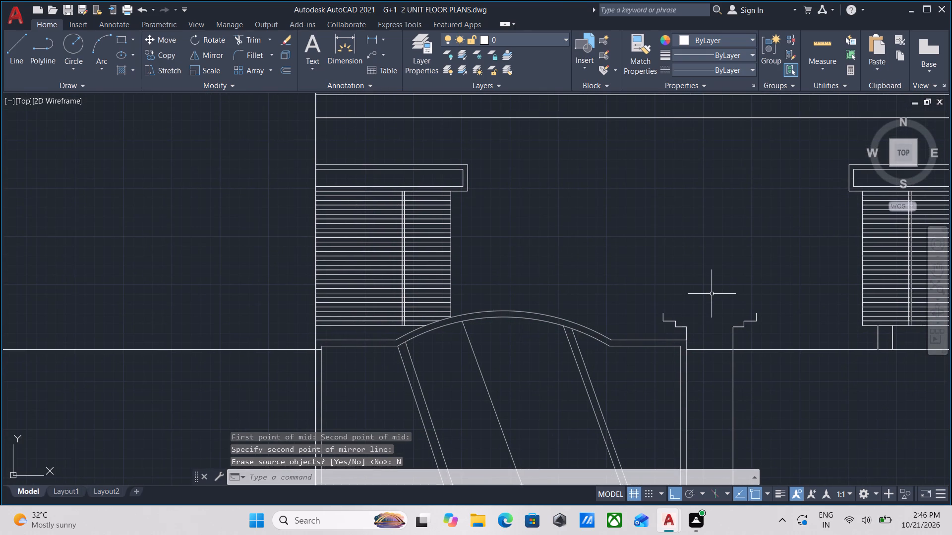
key("l")
key("Return")
scroll(658, 319, "up", 3)
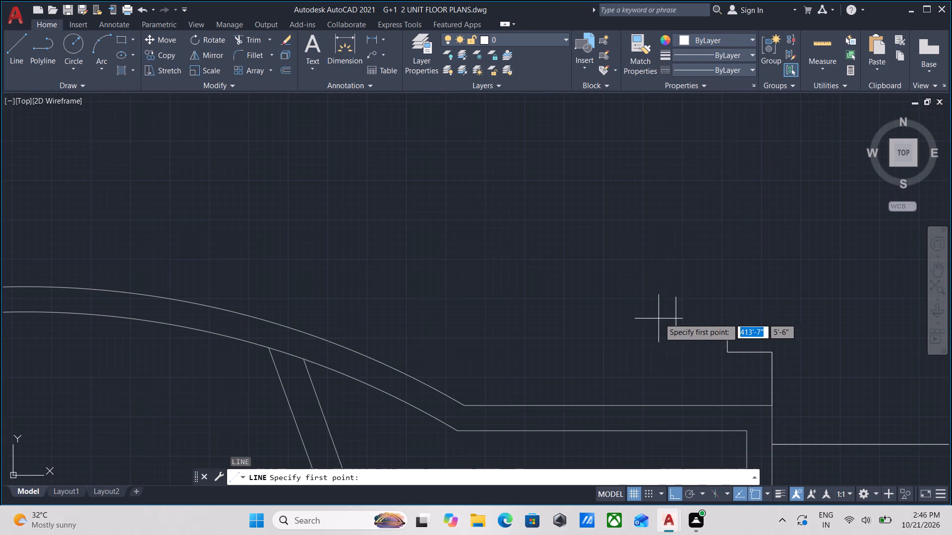
left_click(678, 299)
middle_click_drag(830, 314, 586, 312)
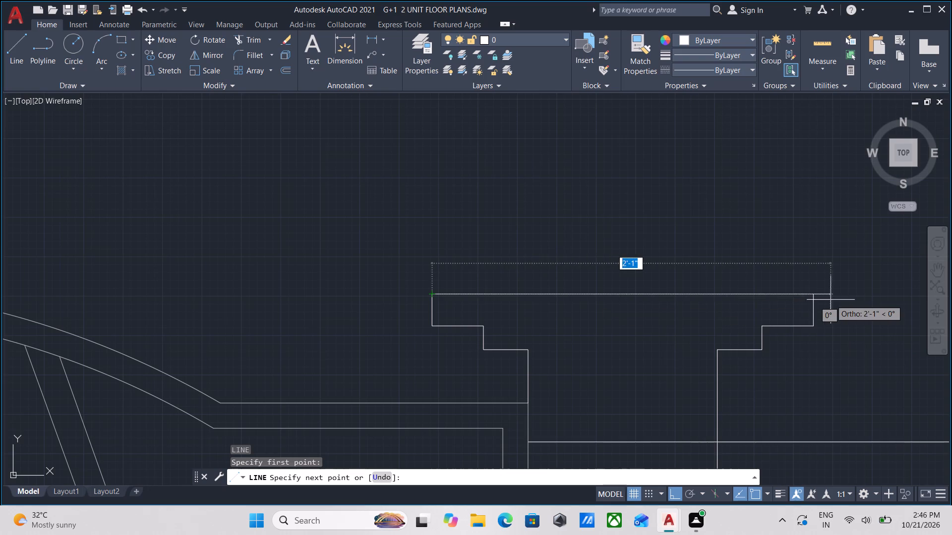
left_click(814, 297)
scroll(814, 297, "down", 3)
key("Escape")
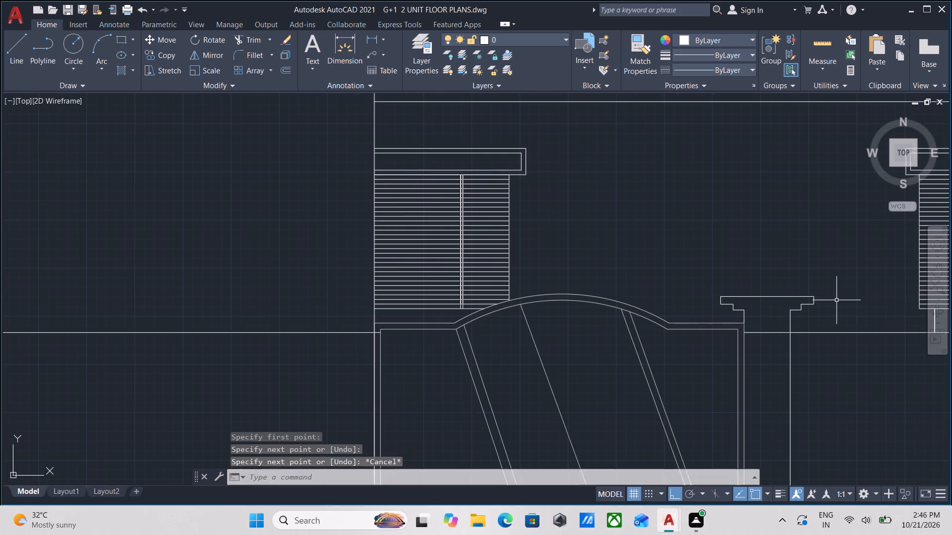
Trim the horizontal compound wall line where it crosses between the two pillar lines.
scroll(773, 296, "down", 1)
middle_click_drag(594, 335, 711, 313)
scroll(533, 323, "down", 1)
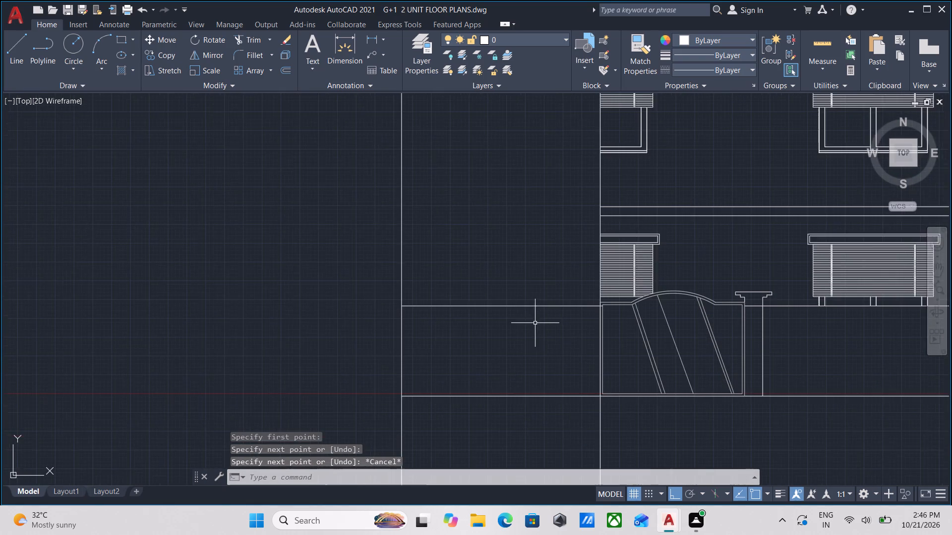
middle_click_drag(538, 324, 552, 337)
scroll(617, 369, "up", 2)
middle_click_drag(603, 253, 544, 302)
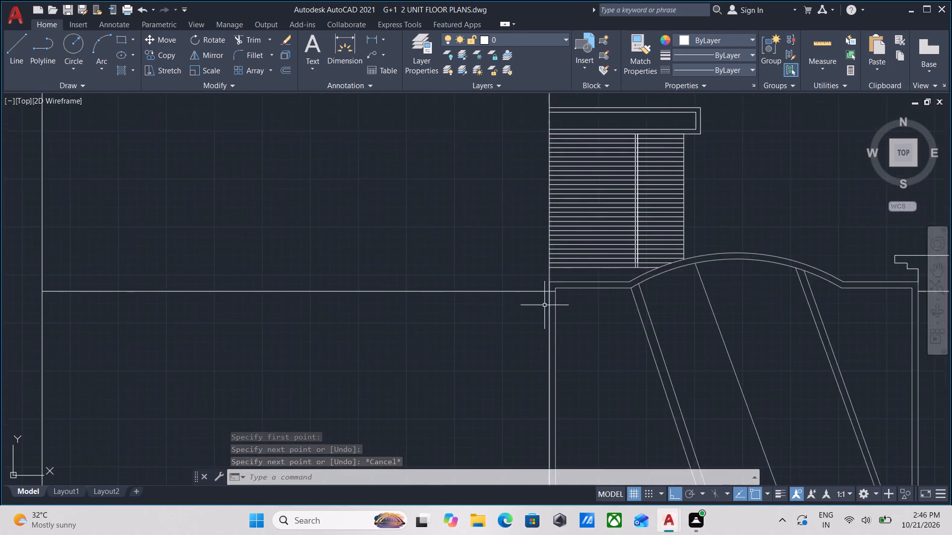
scroll(544, 305, "down", 2)
middle_click_drag(544, 305, 532, 326)
scroll(680, 336, "up", 2)
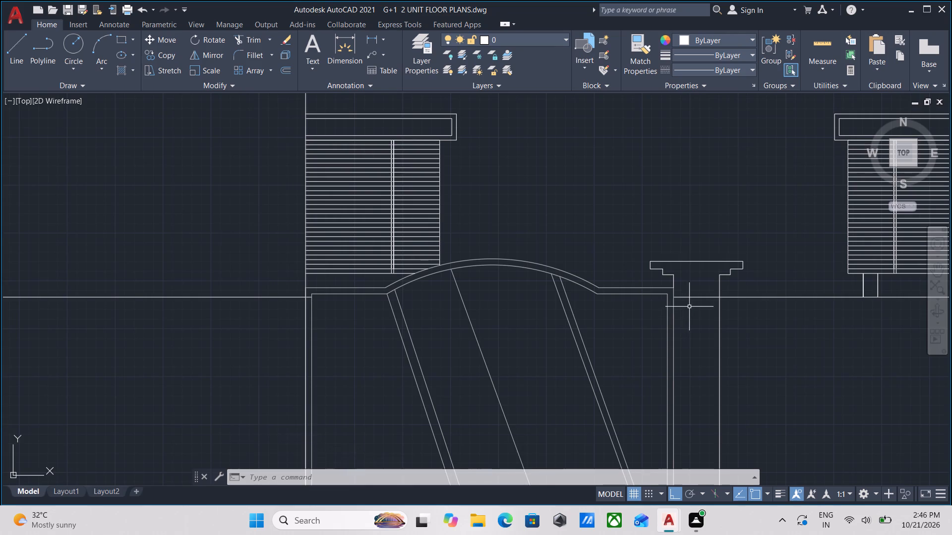
middle_click_drag(689, 307, 689, 292)
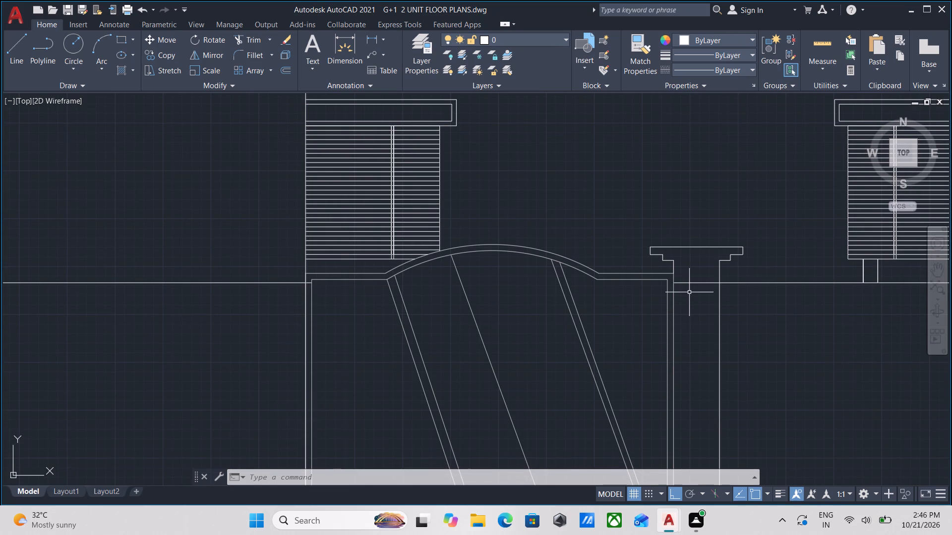
type("TR")
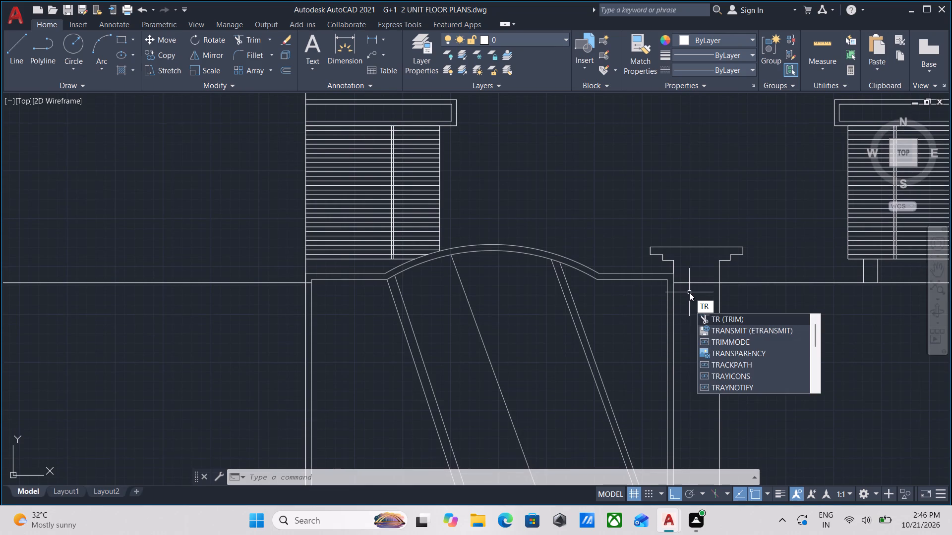
key("Return")
left_click(689, 292)
left_click(689, 274)
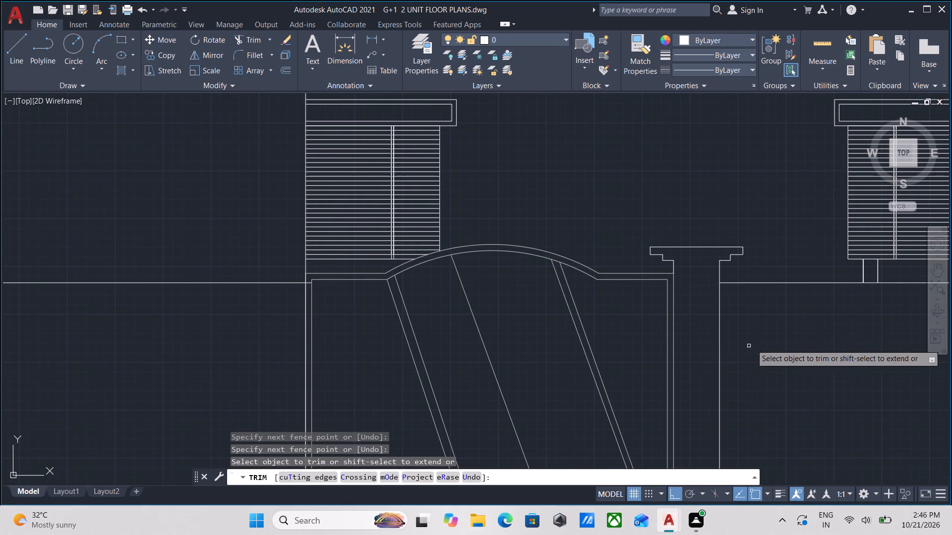
scroll(755, 342, "down", 1)
middle_click_drag(755, 342, 754, 332)
scroll(754, 332, "down", 2)
scroll(754, 334, "up", 1)
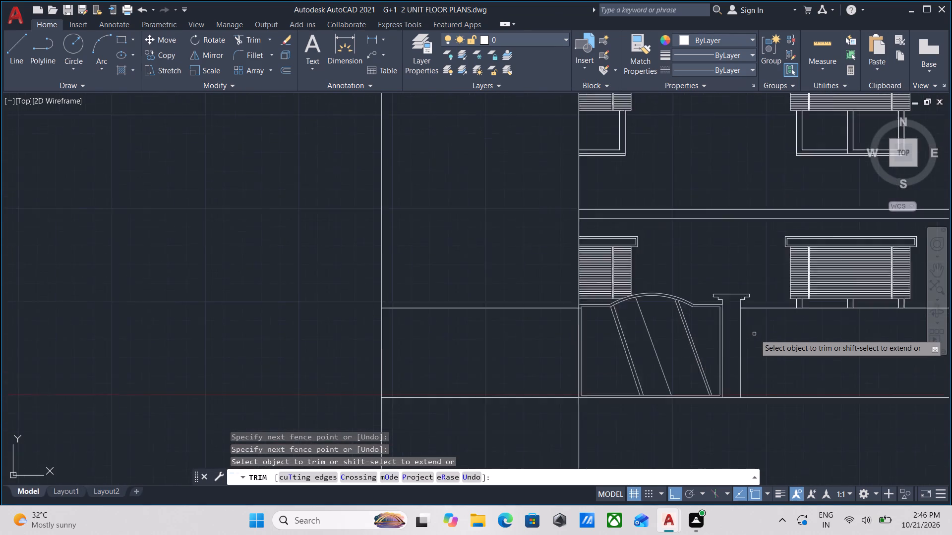
scroll(754, 334, "up", 1)
left_click(754, 334)
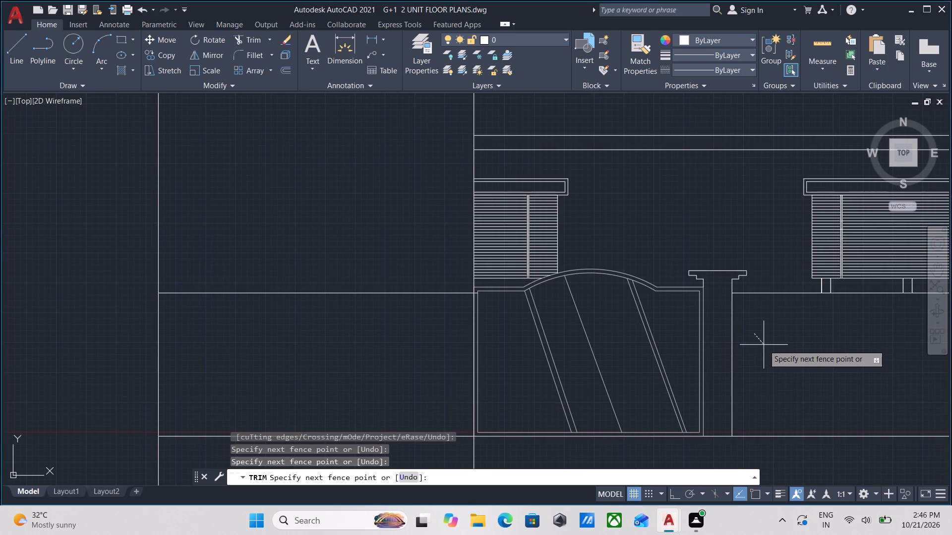
key("Escape")
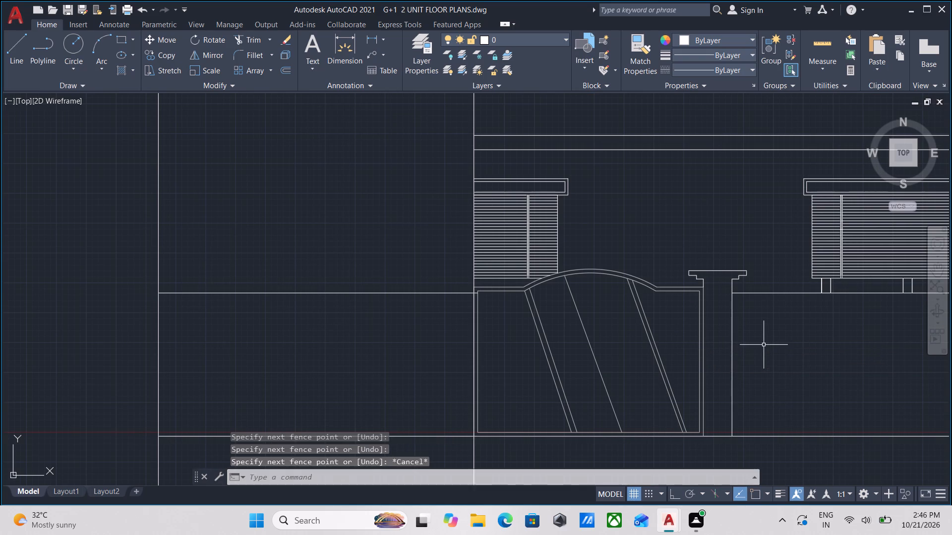
Group the pillar cap lines with the outer pillar line and the short vertical line above the gate corner.
left_click(759, 374)
left_click(723, 331)
scroll(747, 273, "up", 2)
left_click(773, 246)
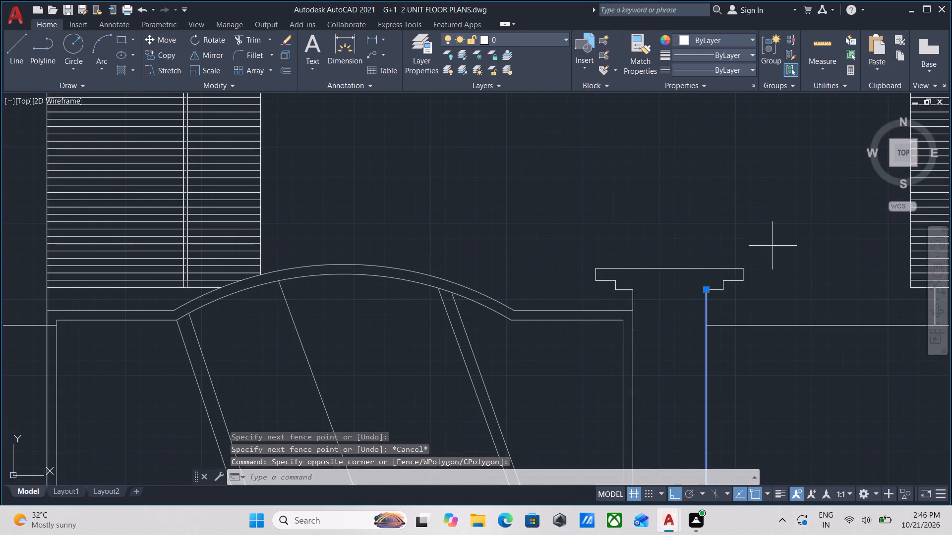
left_click(698, 304)
left_click(650, 301)
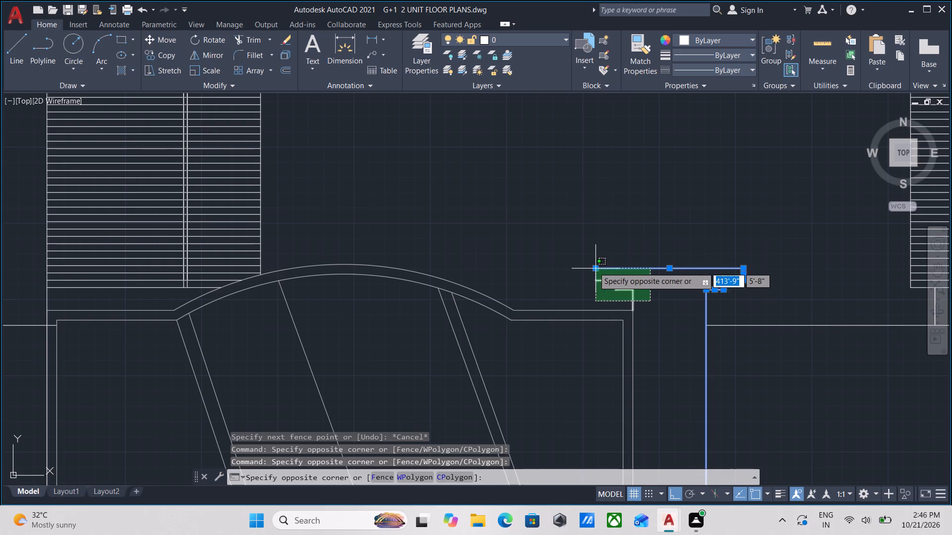
left_click(590, 261)
scroll(652, 312, "down", 2)
middle_click_drag(652, 312, 652, 261)
scroll(655, 379, "up", 1)
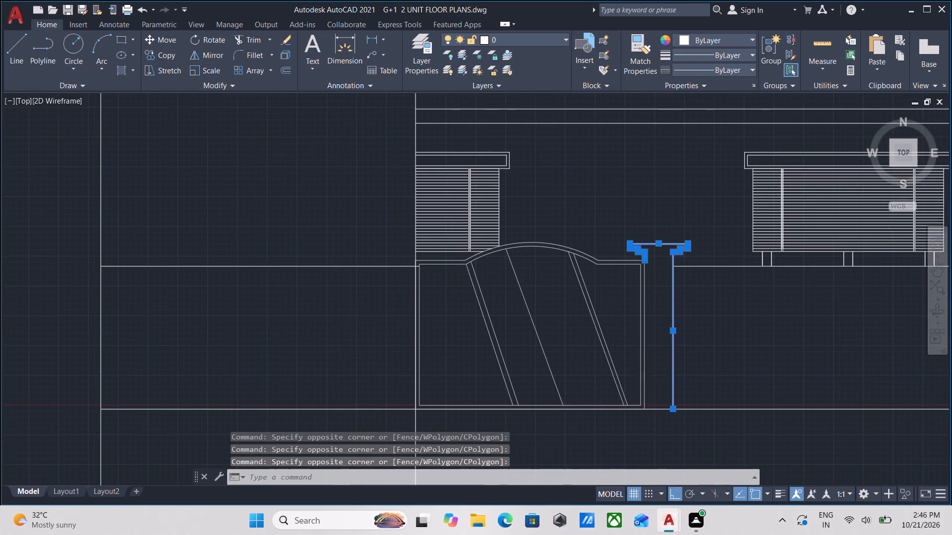
middle_click_drag(658, 377, 706, 334)
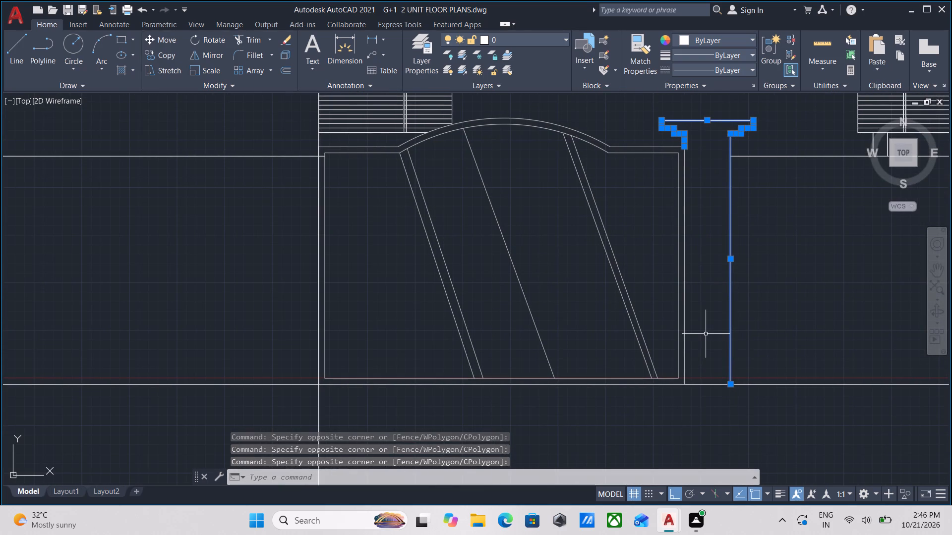
key("g")
key("Return")
left_click(738, 325)
left_click(717, 315)
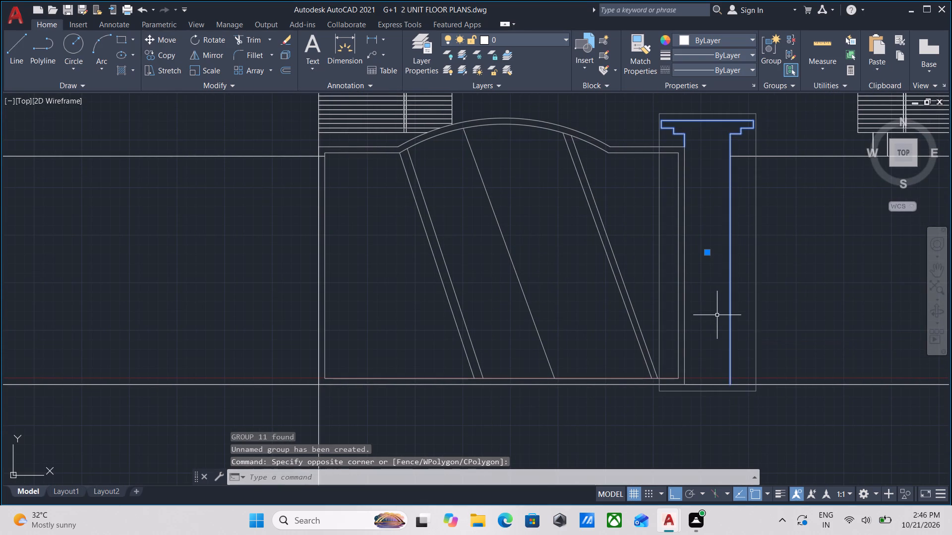
key("Escape")
Mirror the capped gate pillar group about a vertical axis through the gate's bottom midpoint, keeping the source objects.
left_click(753, 331)
left_click(722, 290)
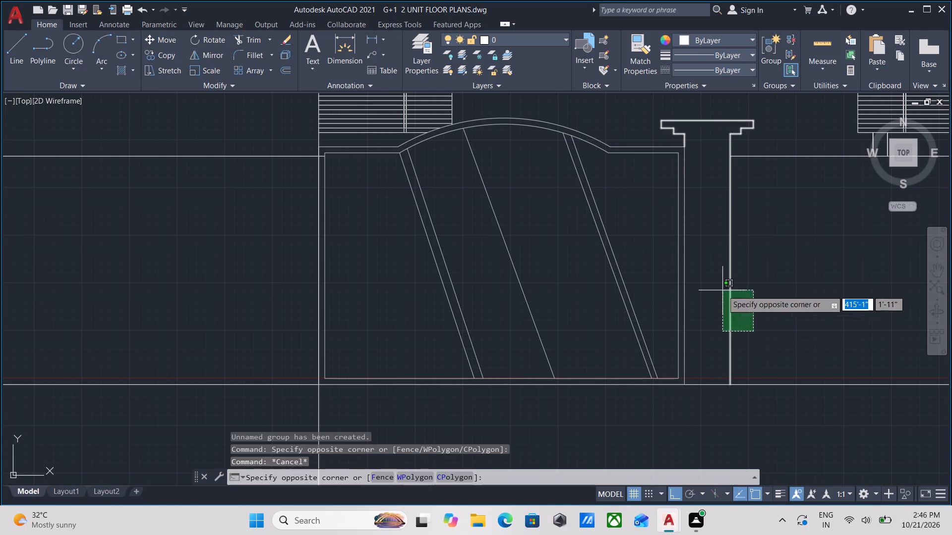
type("MI")
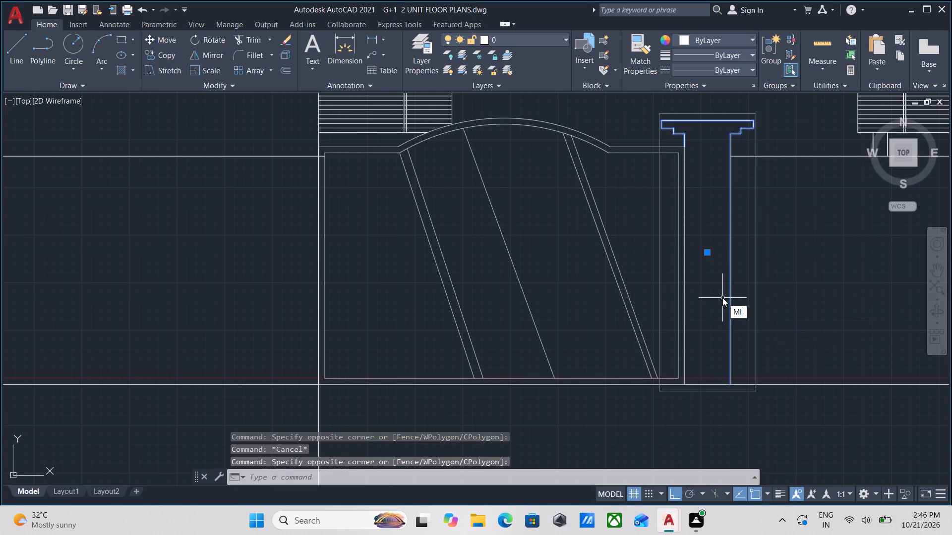
key("Return")
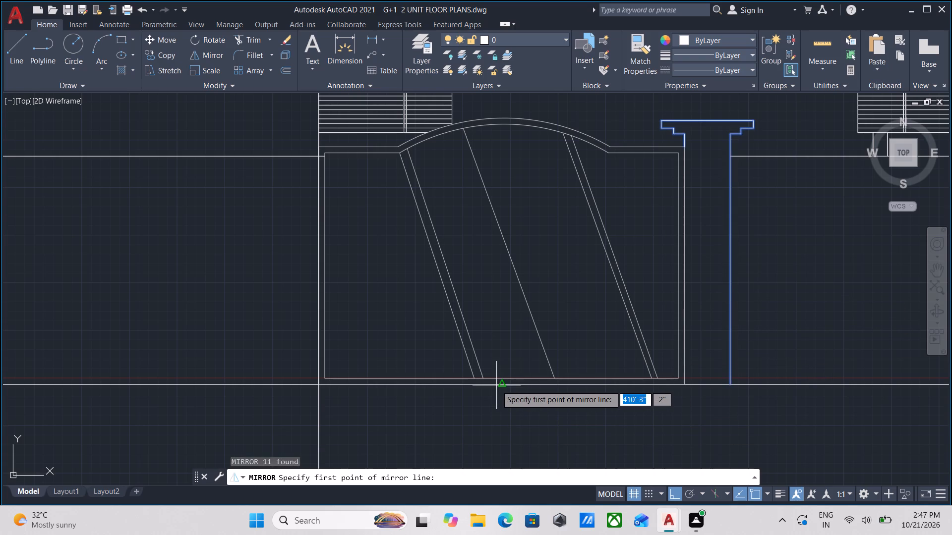
left_click(501, 384)
middle_click_drag(516, 511, 563, 423)
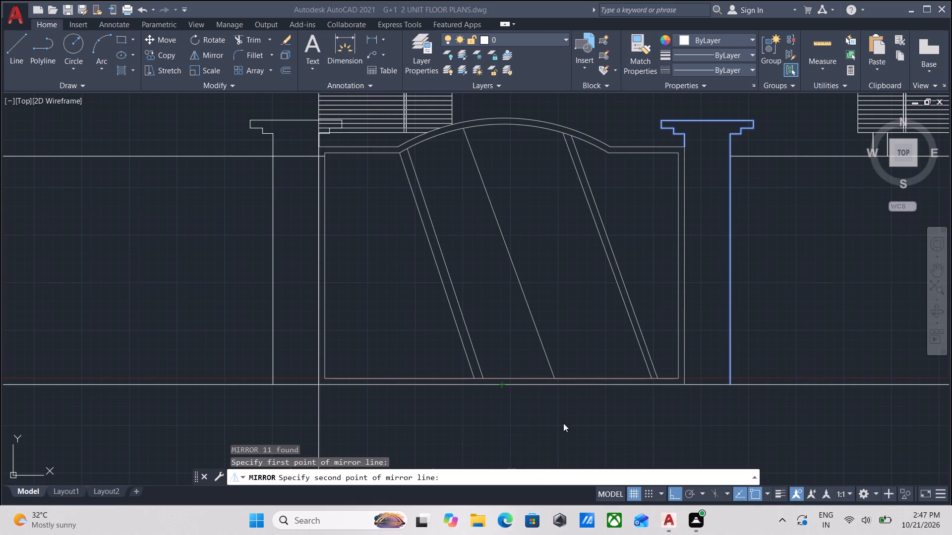
middle_click_drag(563, 423, 563, 423)
scroll(515, 418, "down", 2)
middle_click_drag(515, 418, 558, 342)
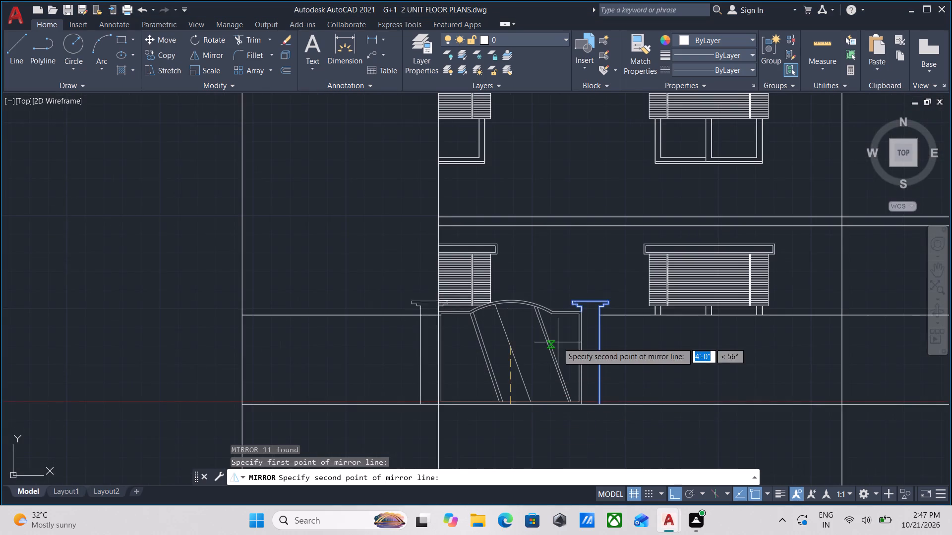
middle_click_drag(558, 342, 541, 381)
middle_click_drag(502, 475, 553, 359)
scroll(532, 395, "down", 2)
middle_click_drag(532, 397, 567, 306)
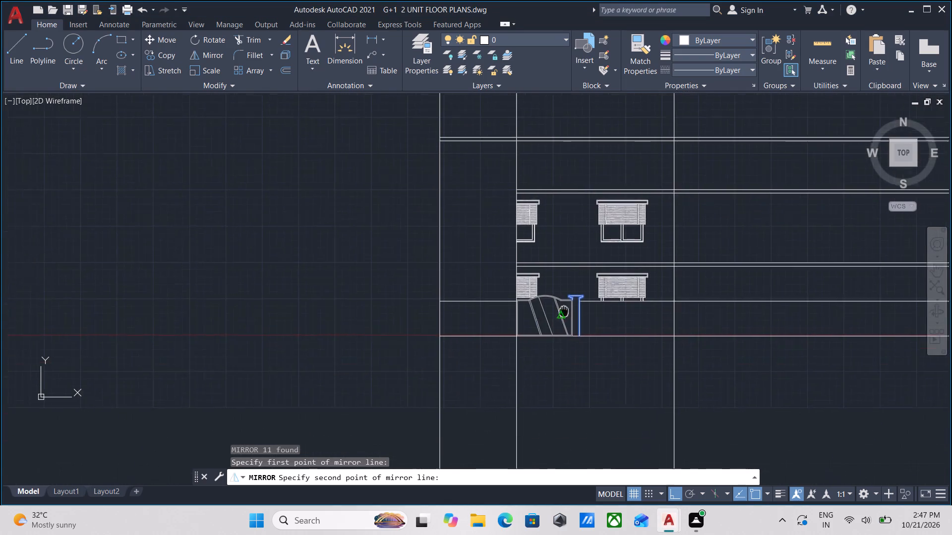
middle_click_drag(567, 306, 571, 302)
left_click(548, 378)
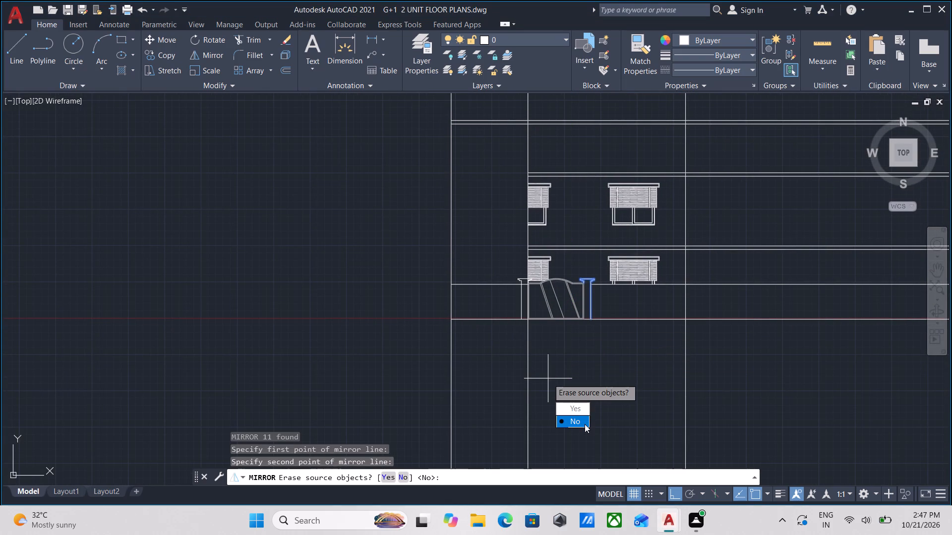
left_click_drag(585, 424, 548, 378)
Trim the ground-floor window's horizontal louvre lines where they cross inside the mirrored pillar cap.
scroll(527, 299, "up", 3)
middle_click(527, 299)
middle_click_drag(527, 299, 522, 359)
scroll(534, 283, "up", 5)
scroll(530, 289, "down", 2)
middle_click_drag(530, 289, 511, 304)
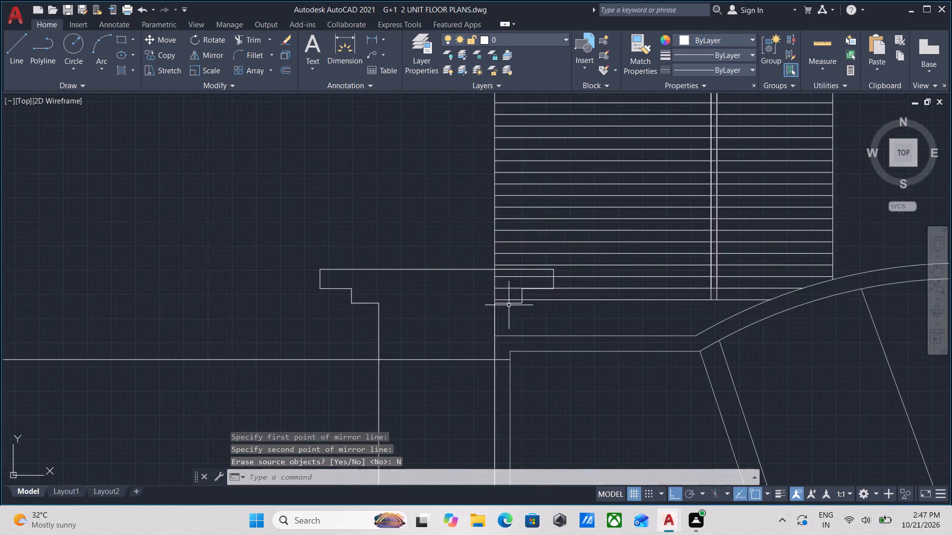
scroll(519, 299, "down", 4)
scroll(614, 323, "down", 1)
middle_click_drag(614, 323, 600, 287)
scroll(689, 308, "up", 2)
scroll(618, 303, "down", 1)
middle_click_drag(618, 303, 673, 302)
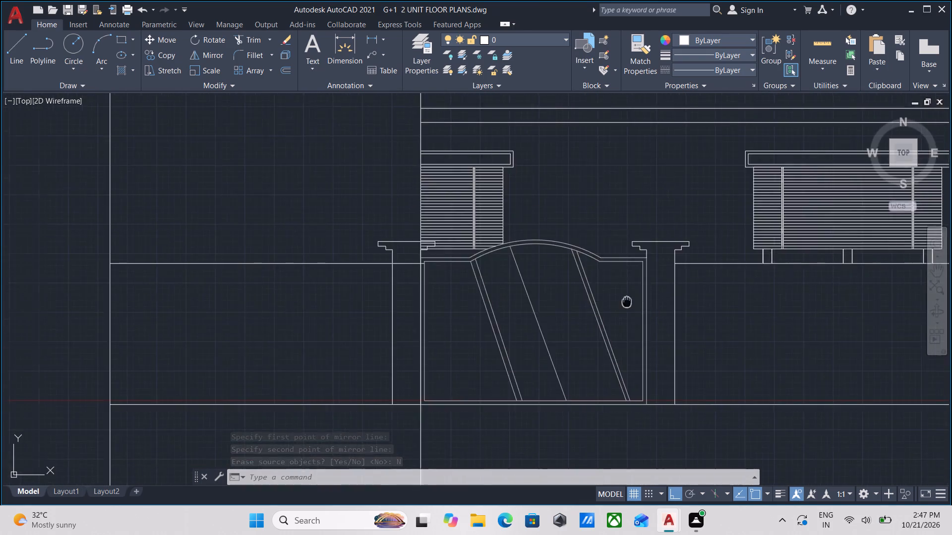
middle_click_drag(673, 302, 762, 300)
scroll(595, 413, "up", 1)
middle_click_drag(590, 420, 601, 519)
scroll(590, 312, "down", 1)
middle_click_drag(590, 312, 587, 353)
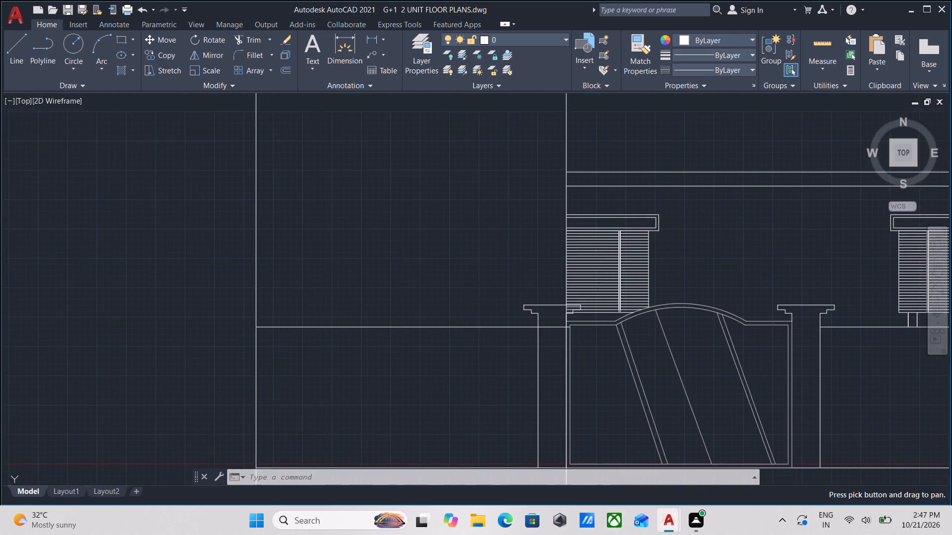
scroll(569, 298, "up", 2)
scroll(578, 338, "up", 2)
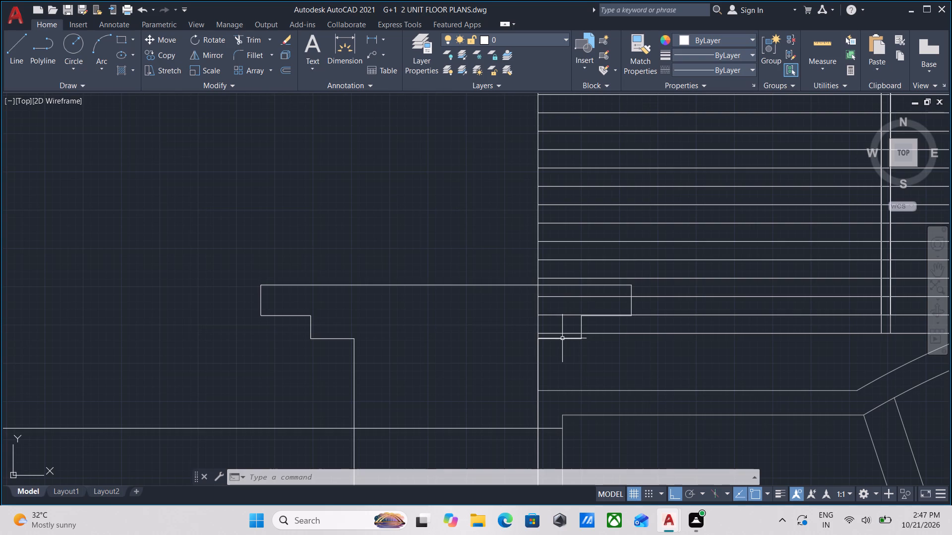
type("TR")
key("Return")
scroll(582, 322, "up", 2)
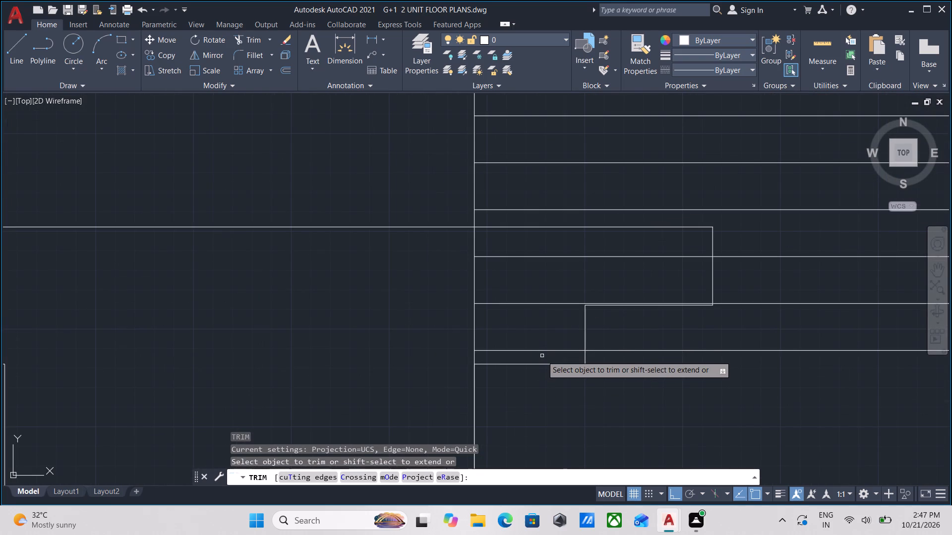
left_click(542, 356)
left_click(551, 248)
Trim the building's vertical edge line inside the mirrored pillar cap and between the cap and the gate corner.
scroll(608, 336, "down", 3)
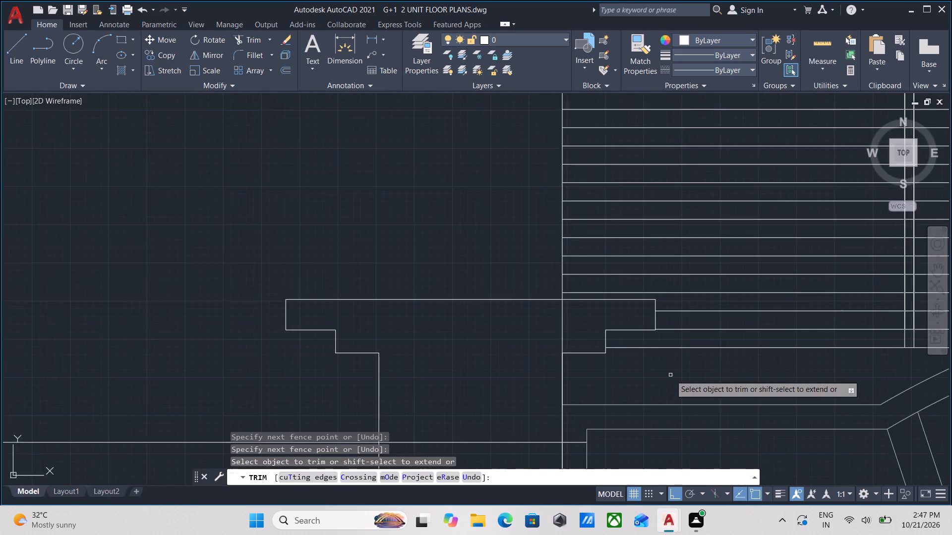
scroll(670, 375, "down", 1)
middle_click_drag(670, 375, 584, 343)
scroll(575, 347, "down", 2)
scroll(556, 355, "up", 2)
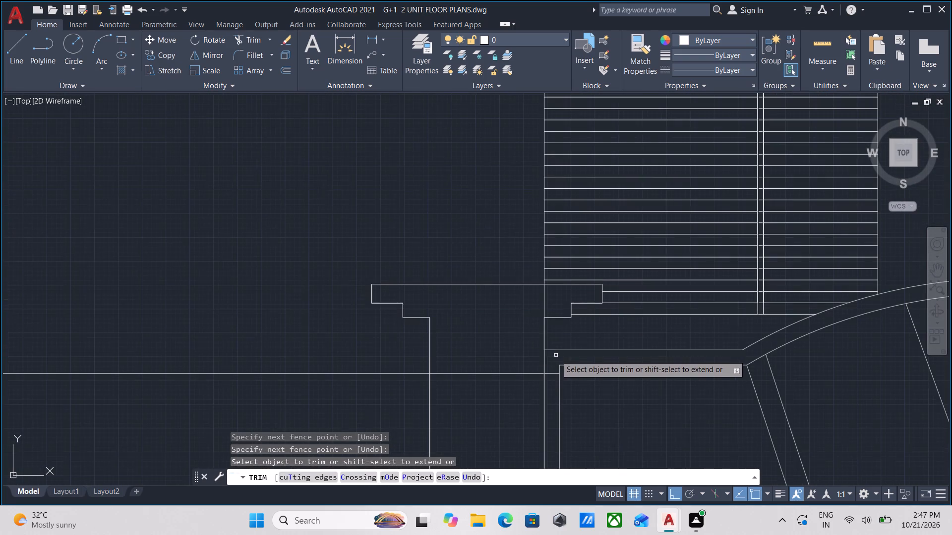
left_click(556, 340)
left_click(505, 336)
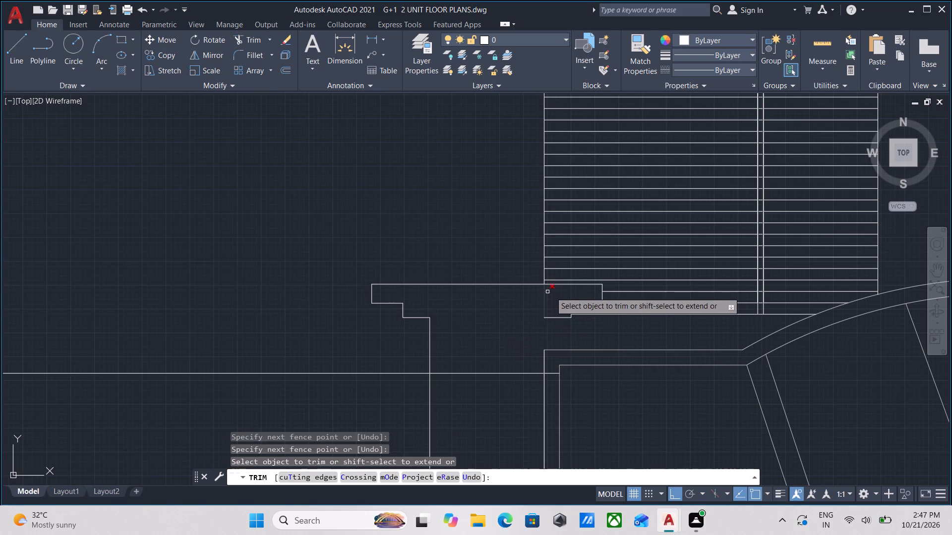
left_click(555, 297)
left_click(509, 300)
scroll(509, 300, "down", 1)
middle_click_drag(509, 300, 523, 323)
key("Escape")
Draw a vertical line from the inner end of the mirrored cap's lowest step down to the gate's top corner.
scroll(526, 347, "up", 1)
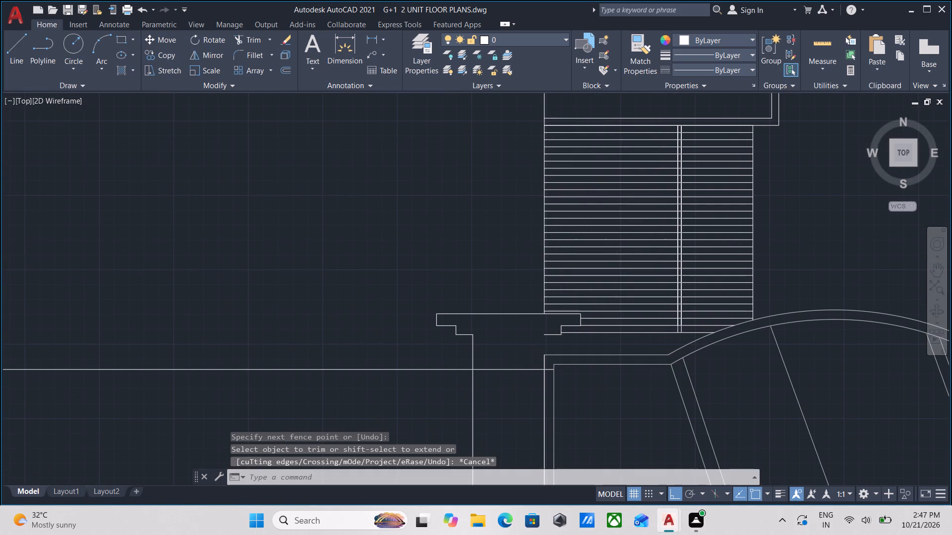
key("l")
key("Return")
scroll(572, 355, "up", 1)
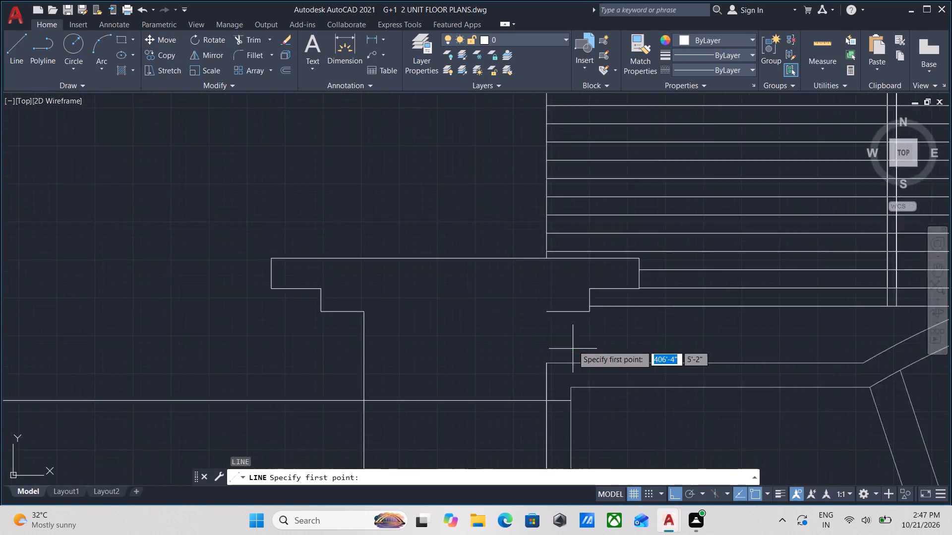
scroll(573, 345, "up", 1)
left_click(534, 293)
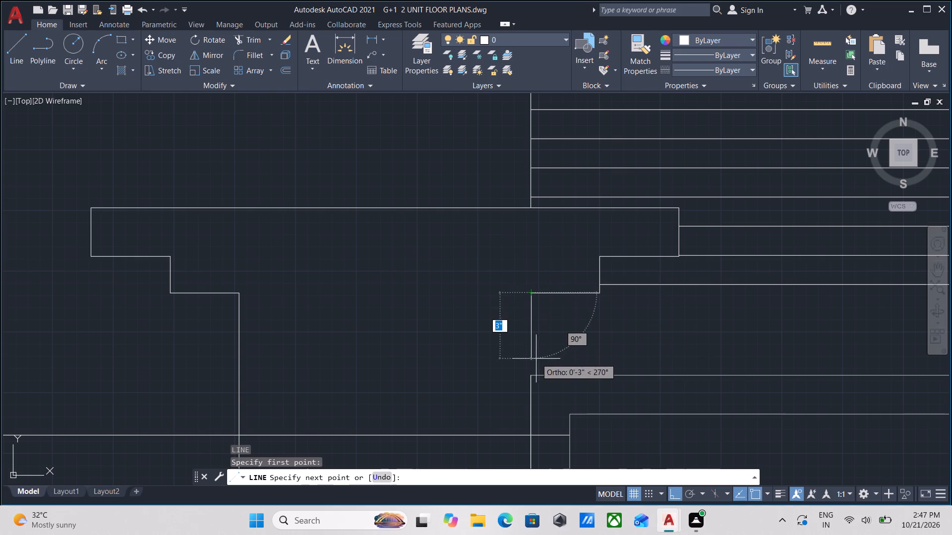
left_click(531, 375)
scroll(531, 375, "down", 2)
middle_click_drag(531, 375, 540, 332)
key("Escape")
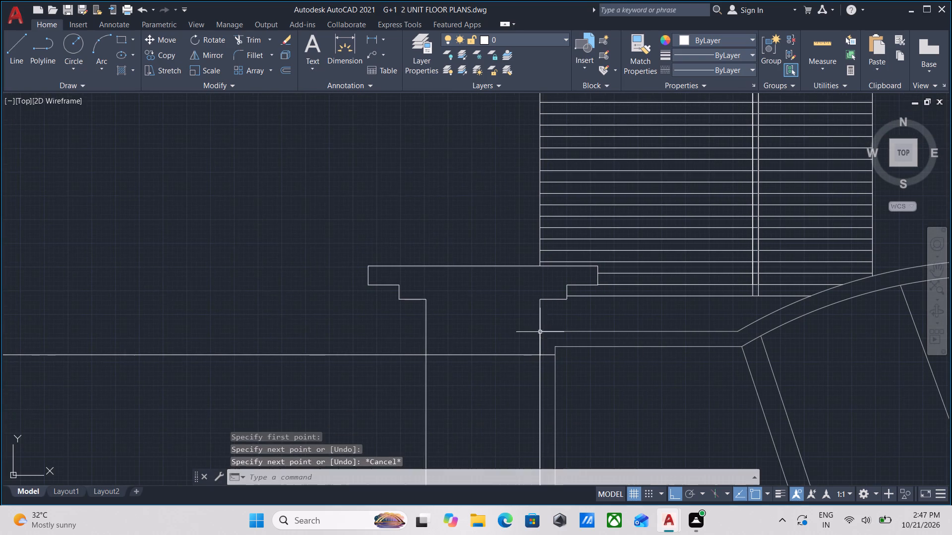
Trim the horizontal compound wall line inside the left gate pillar and between the pillar and the inner gate frame.
scroll(476, 376, "down", 1)
middle_click_drag(476, 376, 532, 341)
middle_click_drag(577, 369, 586, 336)
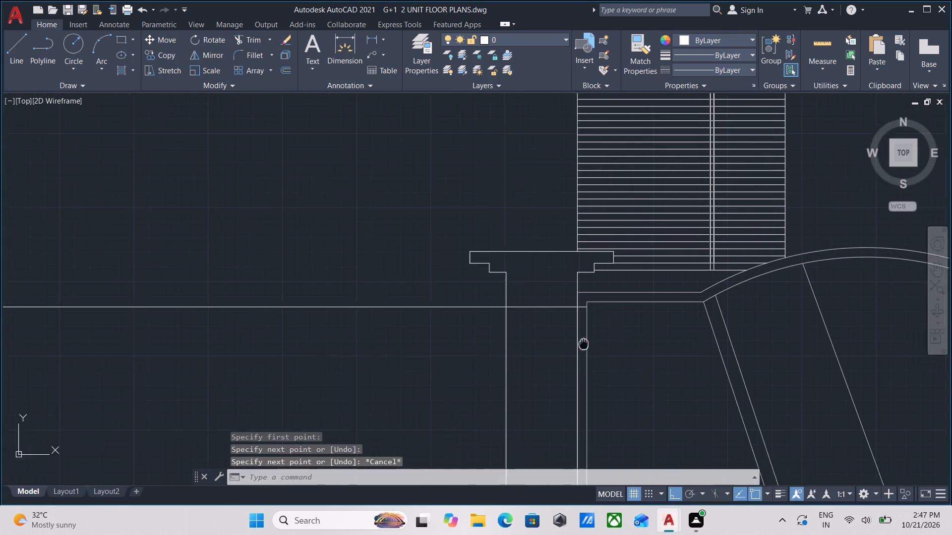
middle_click_drag(586, 336, 587, 334)
scroll(592, 327, "down", 3)
scroll(608, 344, "up", 1)
scroll(608, 344, "down", 1)
middle_click_drag(608, 344, 549, 364)
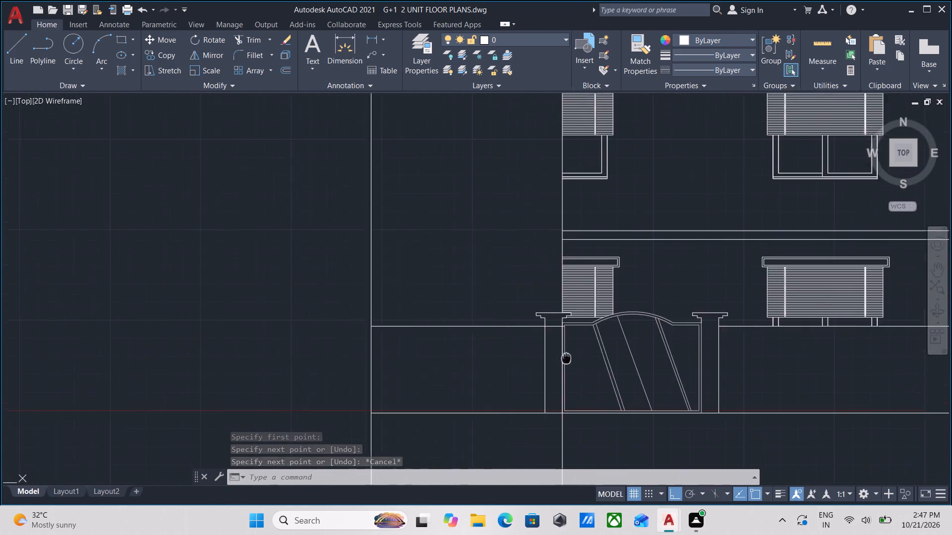
middle_click_drag(549, 364, 533, 372)
scroll(516, 372, "up", 4)
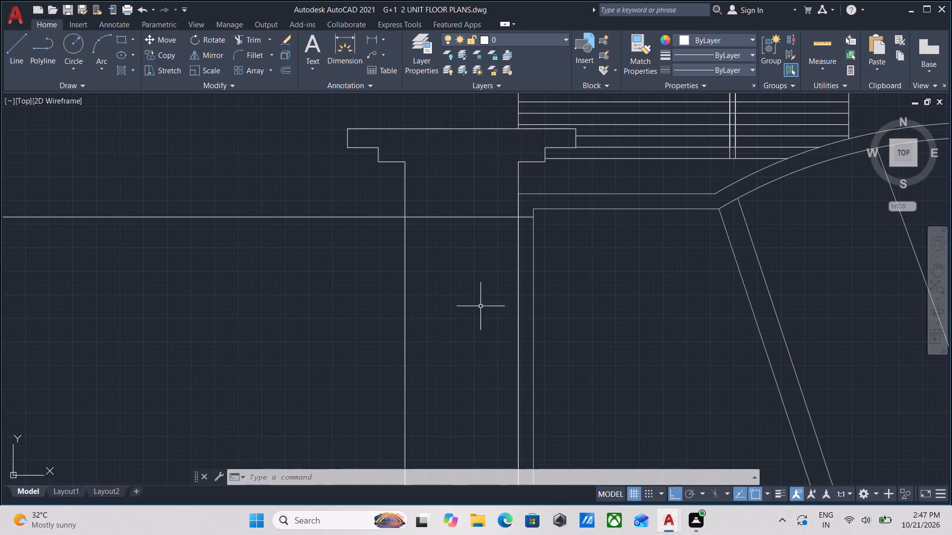
scroll(480, 306, "down", 1)
middle_click_drag(480, 306, 481, 331)
type("TR")
key("Return")
left_click(481, 331)
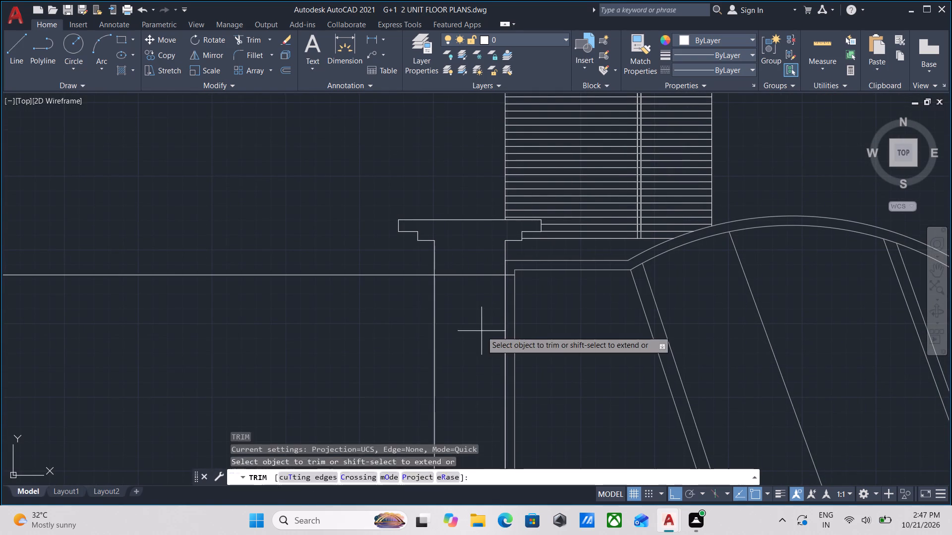
left_click(477, 255)
scroll(508, 278, "up", 3)
left_click(508, 278)
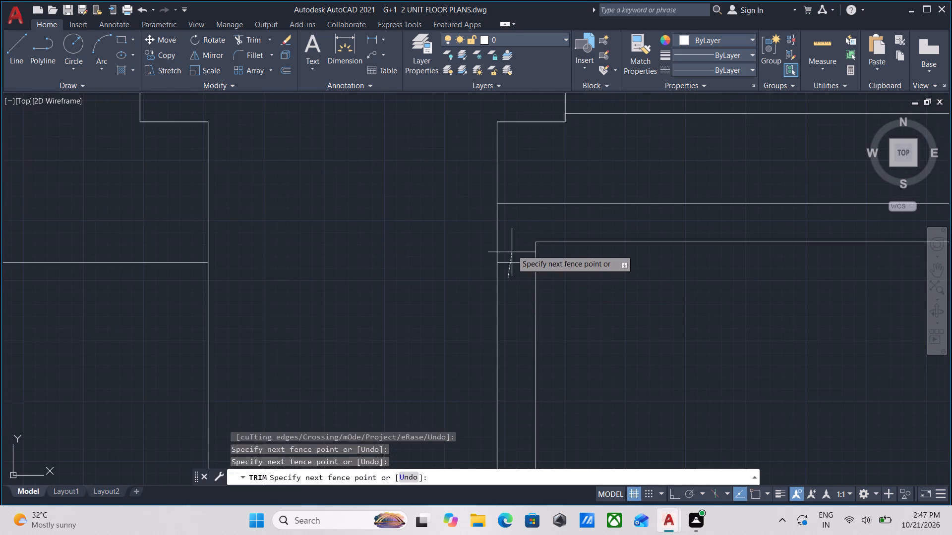
left_click(512, 242)
Trim the outer vertical line of both gate pillars below the top line of the compound wall.
scroll(512, 242, "down", 4)
scroll(565, 301, "down", 1)
middle_click_drag(565, 301, 552, 331)
scroll(555, 338, "down", 2)
middle_click_drag(561, 355, 578, 313)
scroll(569, 356, "up", 1)
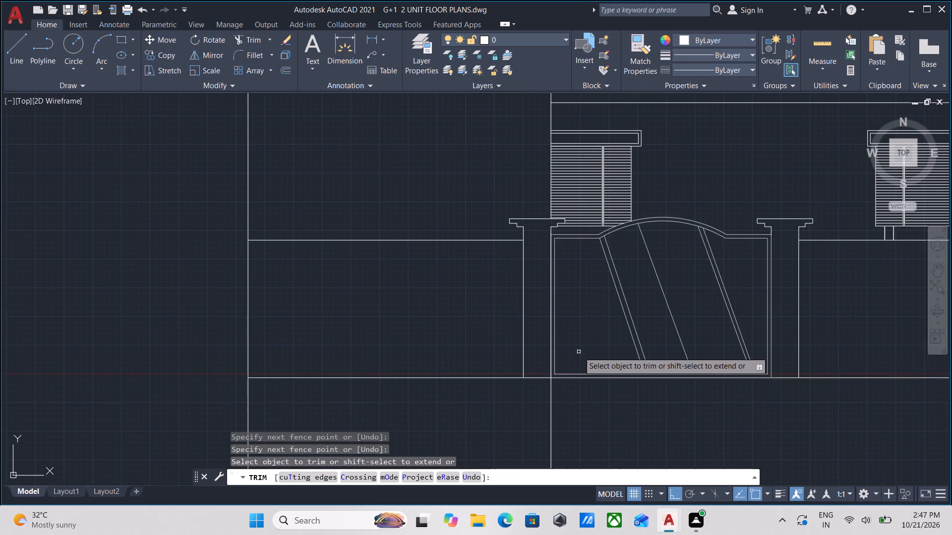
scroll(579, 352, "down", 1)
middle_click_drag(579, 352, 595, 330)
middle_click_drag(595, 330, 595, 369)
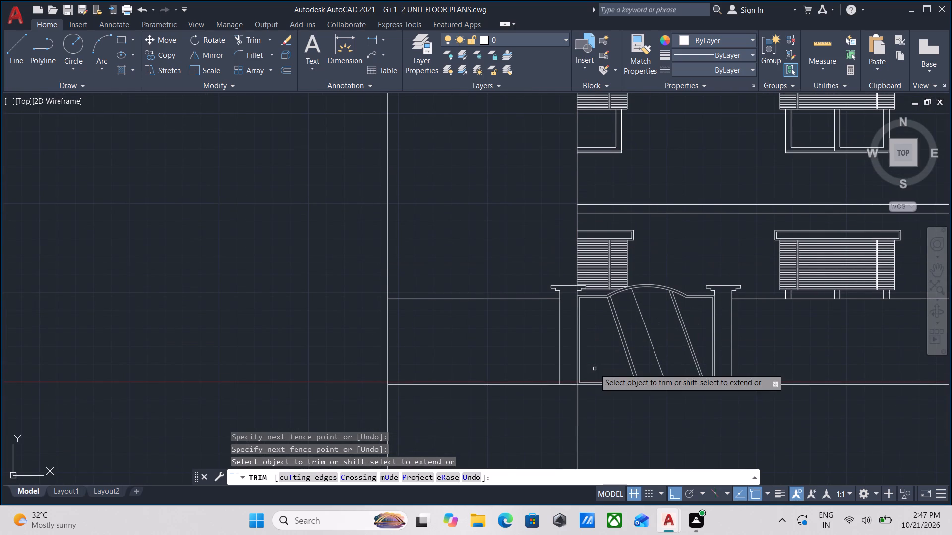
left_click(738, 346)
left_click(726, 350)
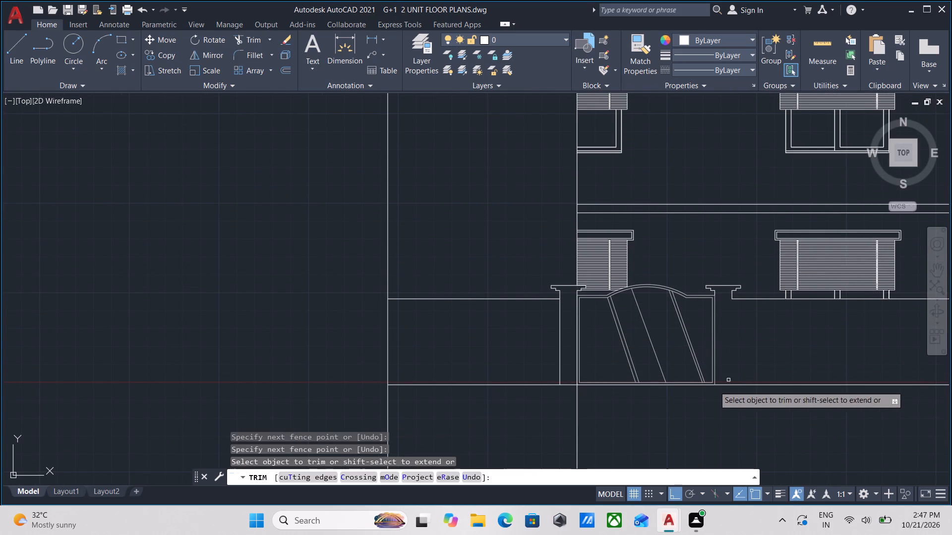
left_click(565, 354)
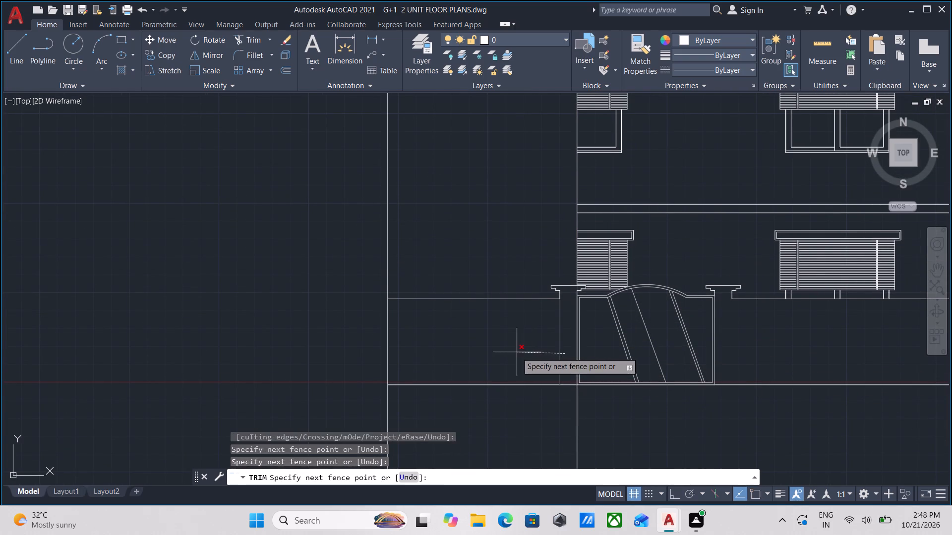
left_click(517, 352)
Trim the two leftmost vertical projection lines where they extend below the ground line.
scroll(517, 352, "down", 1)
middle_click_drag(517, 352, 521, 385)
scroll(521, 385, "down", 1)
middle_click_drag(521, 385, 522, 411)
middle_click_drag(522, 411, 566, 282)
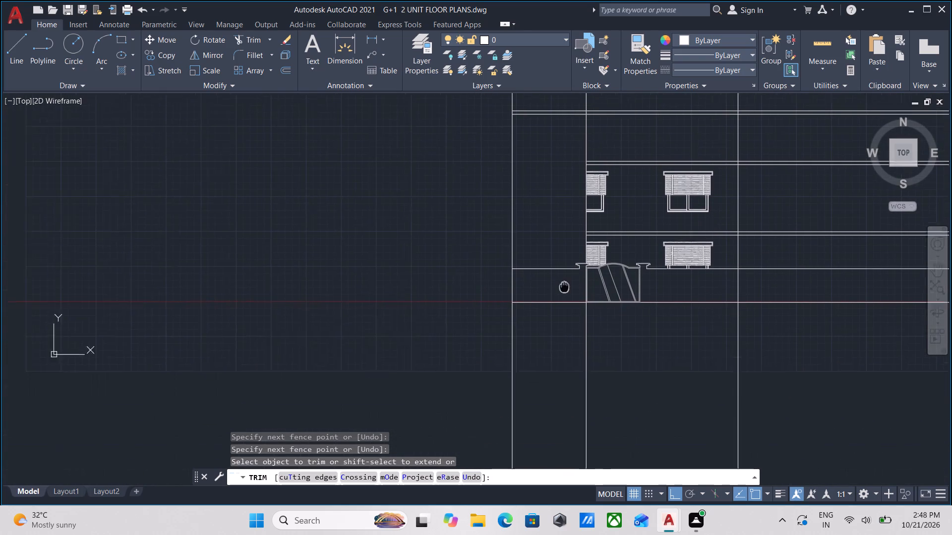
middle_click_drag(566, 282, 567, 279)
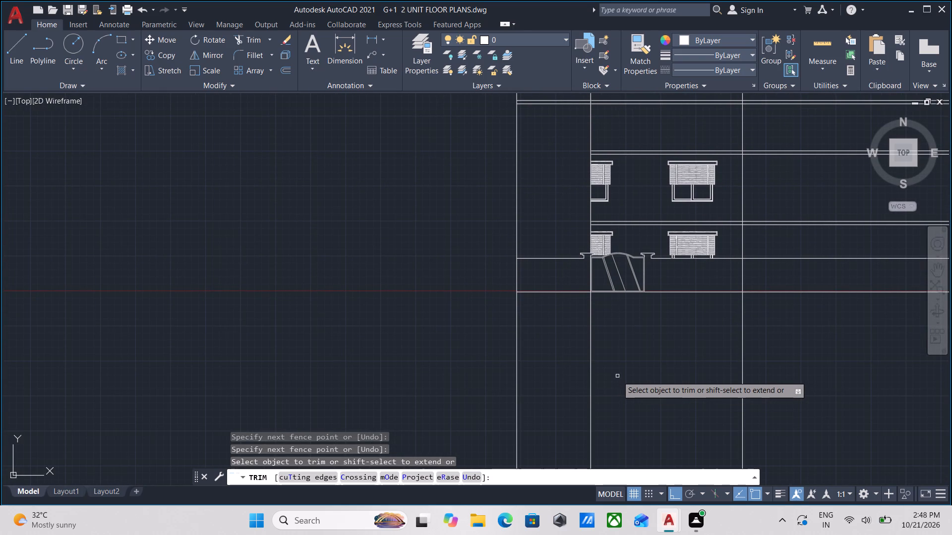
left_click(634, 364)
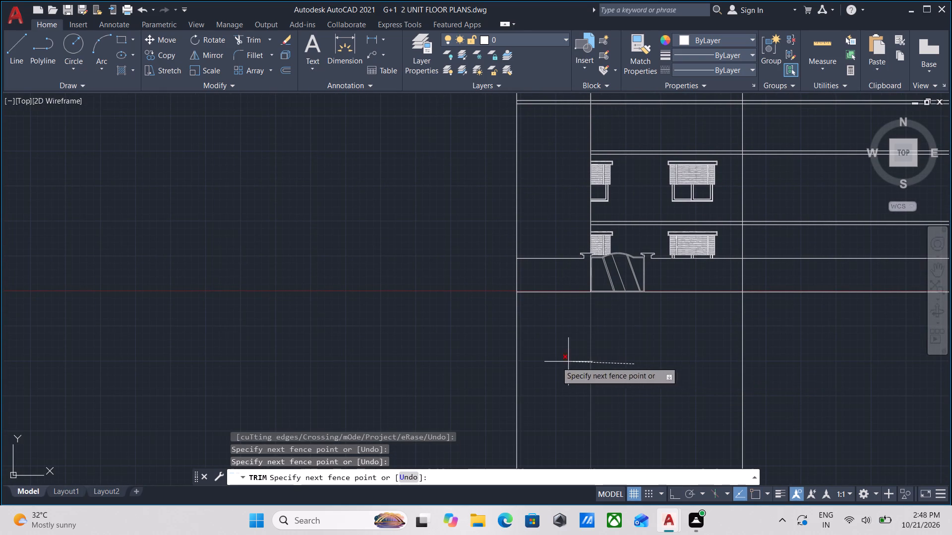
left_click(441, 357)
Trim the building's left vertical edge line between the floor slab band and the ground-floor window's sunshade.
middle_click_drag(609, 352, 561, 436)
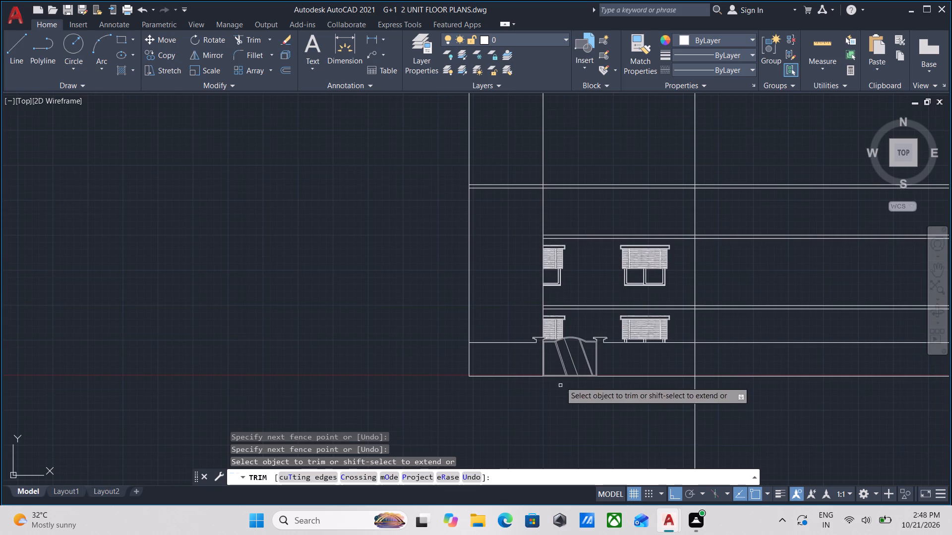
scroll(553, 320, "up", 3)
scroll(517, 290, "up", 1)
scroll(521, 290, "down", 1)
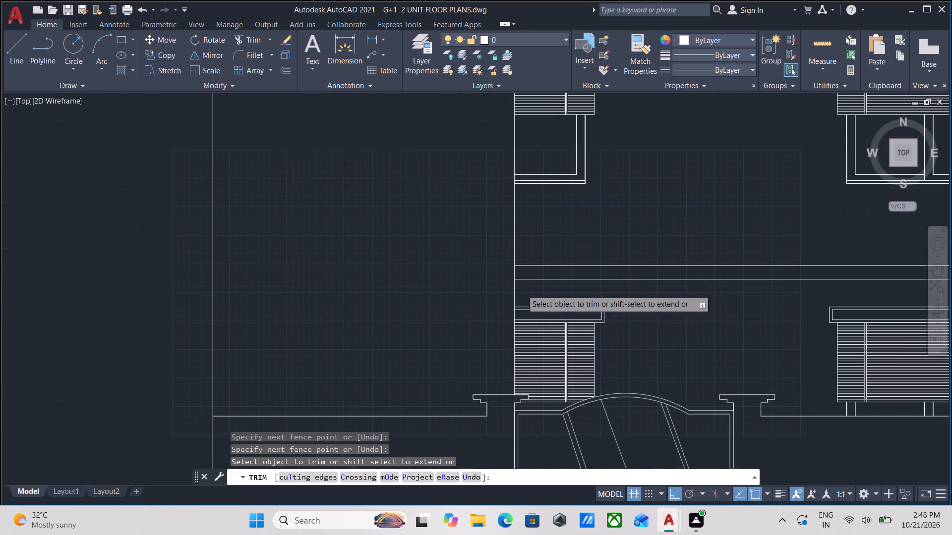
middle_click(526, 290)
left_click(526, 290)
left_click(472, 284)
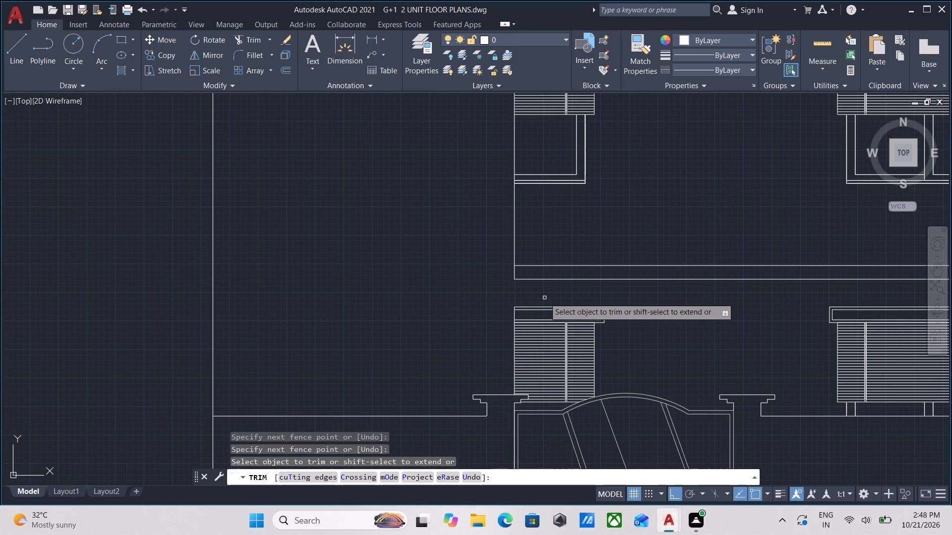
Undo the last trim on the building's left vertical edge line.
key("ctrl+z")
scroll(542, 287, "down", 1)
scroll(580, 222, "up", 3)
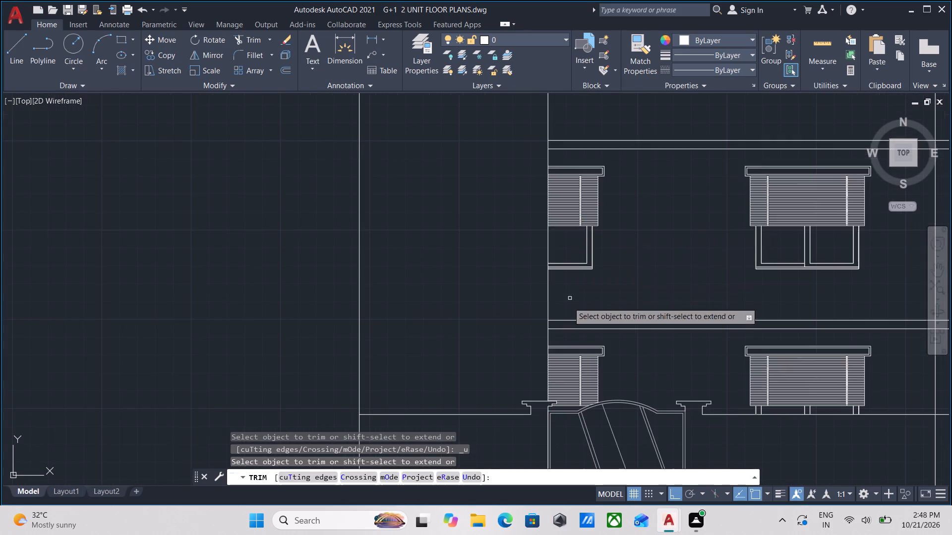
scroll(562, 327, "up", 2)
left_click(536, 313)
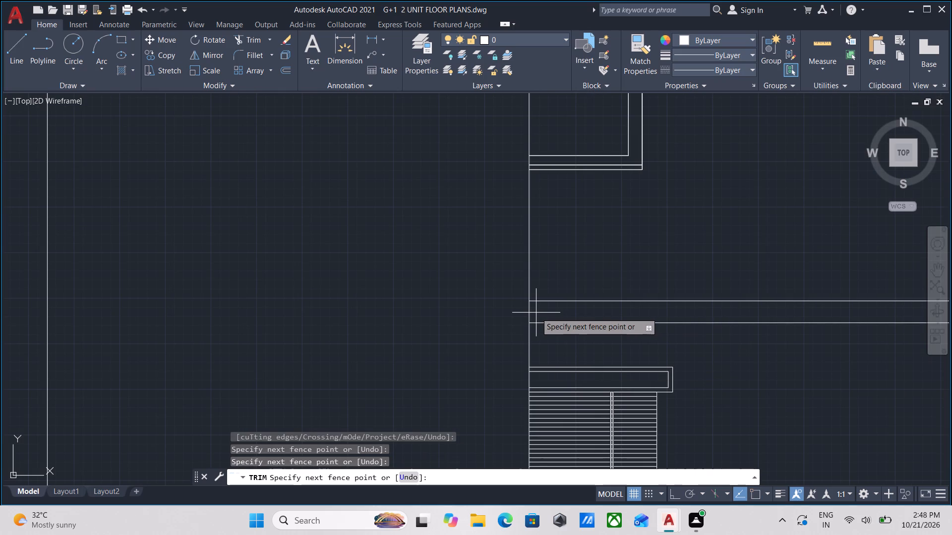
left_click(551, 310)
Examine the elevation's slab, window and gate lines and how the projection lines align with the floor plan above.
scroll(551, 310, "down", 3)
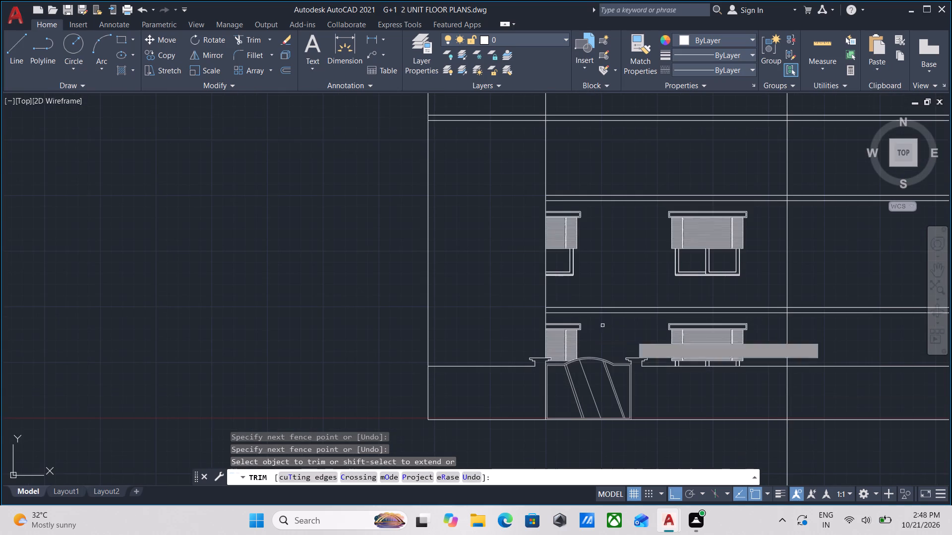
middle_click_drag(652, 339, 637, 353)
middle_click_drag(611, 355, 600, 401)
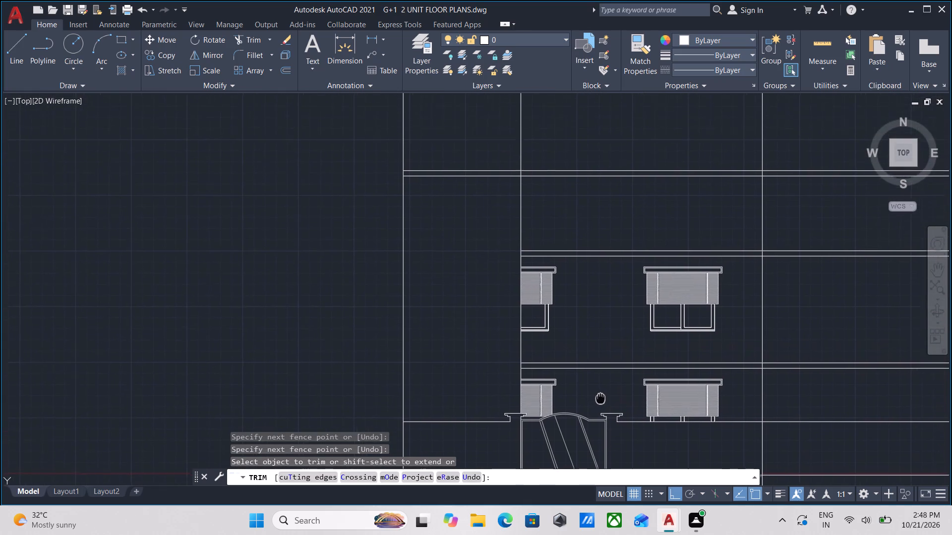
middle_click_drag(600, 401, 598, 414)
middle_click_drag(569, 315, 573, 337)
scroll(569, 315, "down", 1)
scroll(618, 372, "up", 1)
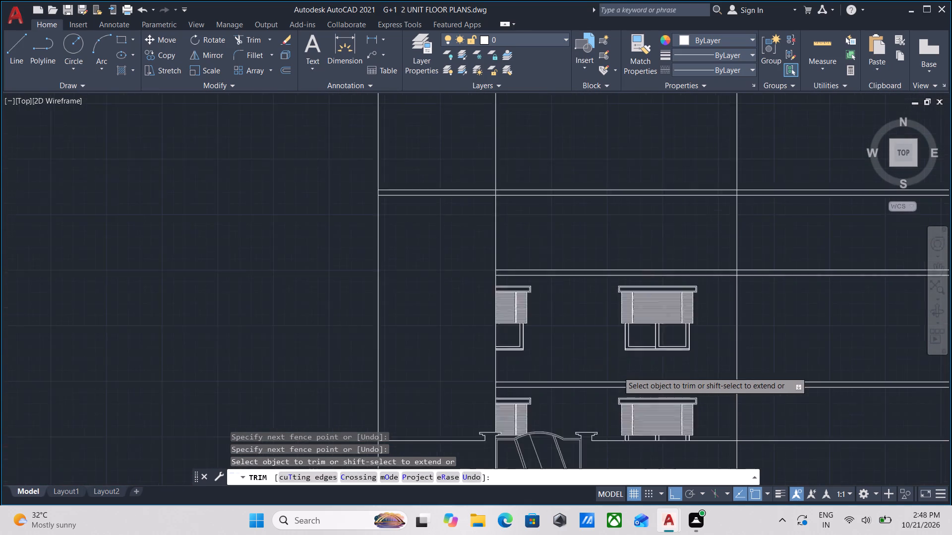
scroll(618, 372, "up", 1)
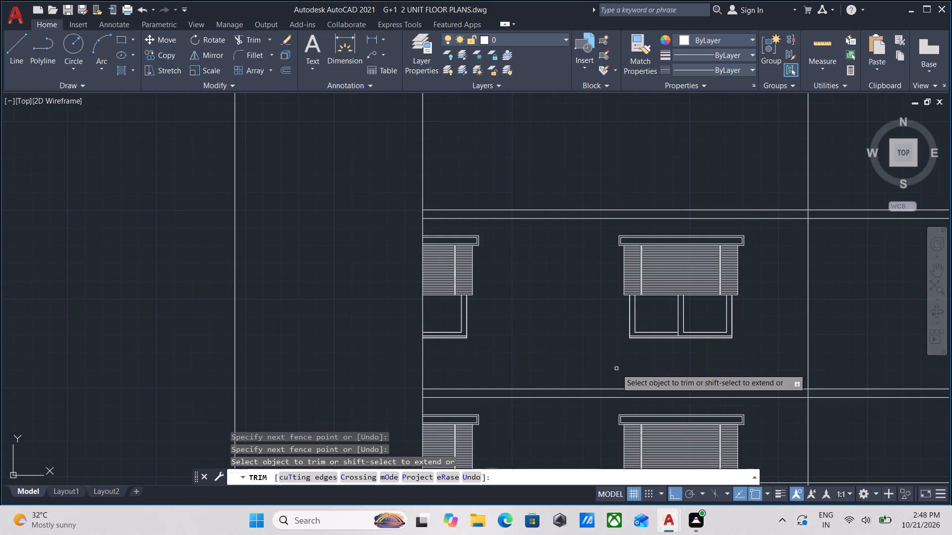
scroll(616, 369, "down", 2)
scroll(611, 286, "up", 2)
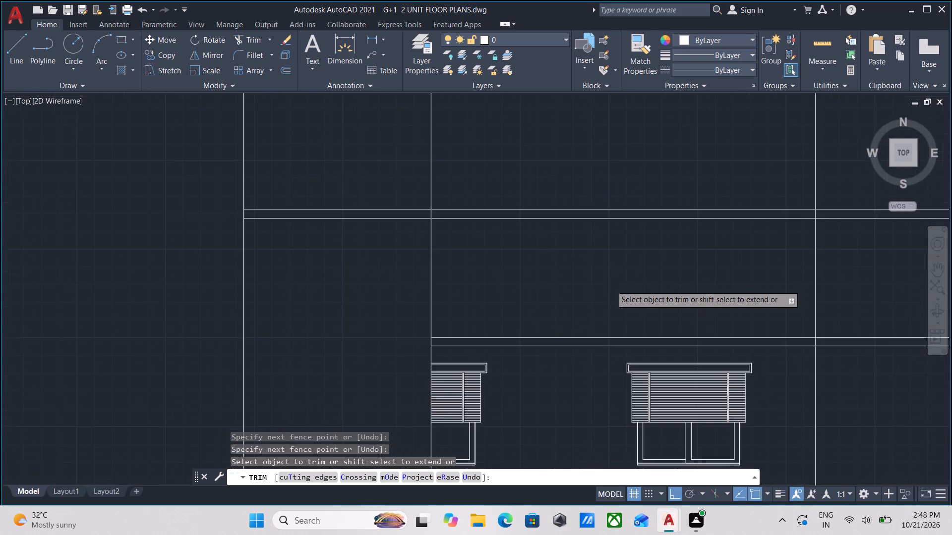
scroll(611, 285, "down", 1)
middle_click_drag(611, 285, 611, 312)
scroll(611, 312, "down", 1)
middle_click_drag(611, 312, 637, 269)
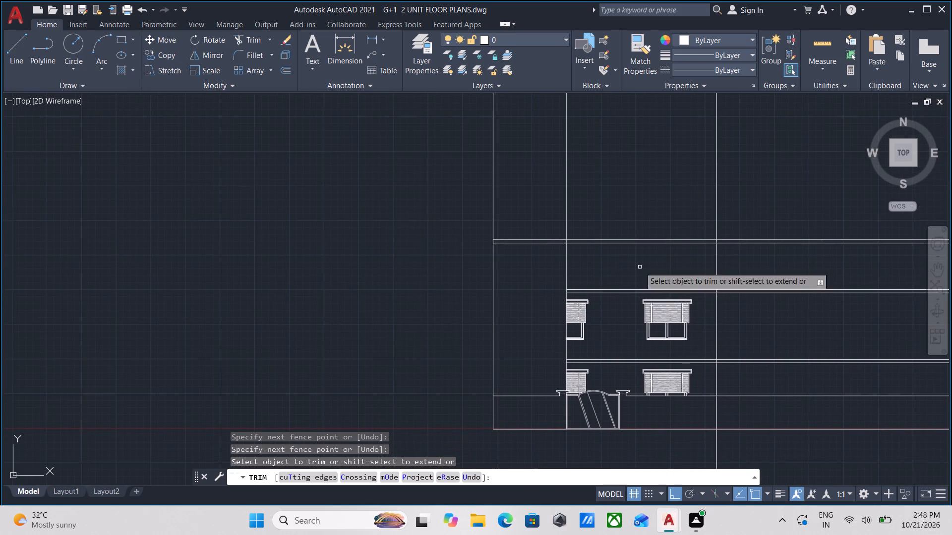
scroll(603, 434, "up", 3)
scroll(436, 373, "up", 1)
middle_click_drag(436, 373, 442, 416)
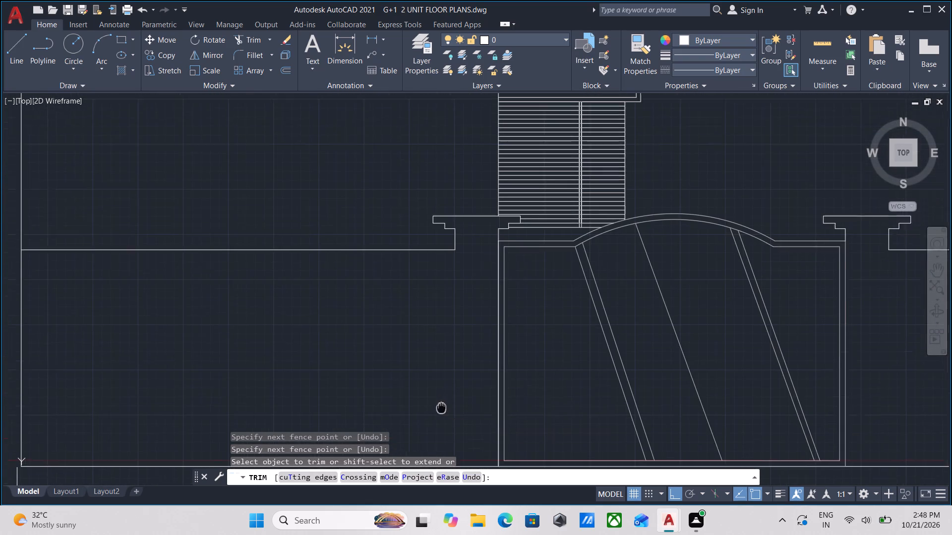
middle_click_drag(442, 416, 443, 424)
scroll(466, 410, "down", 1)
middle_click_drag(466, 410, 561, 400)
scroll(551, 406, "down", 1)
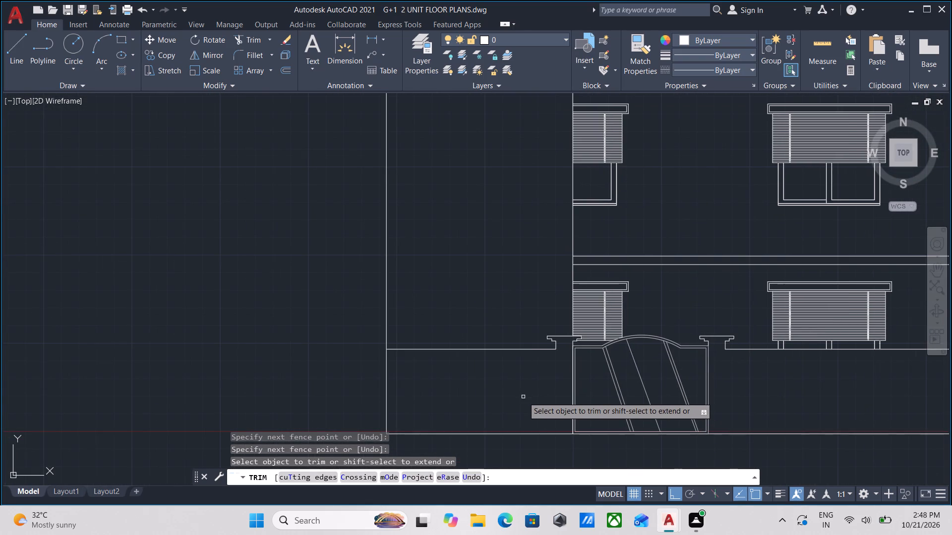
scroll(522, 397, "down", 1)
middle_click_drag(520, 397, 477, 423)
middle_click_drag(477, 423, 496, 440)
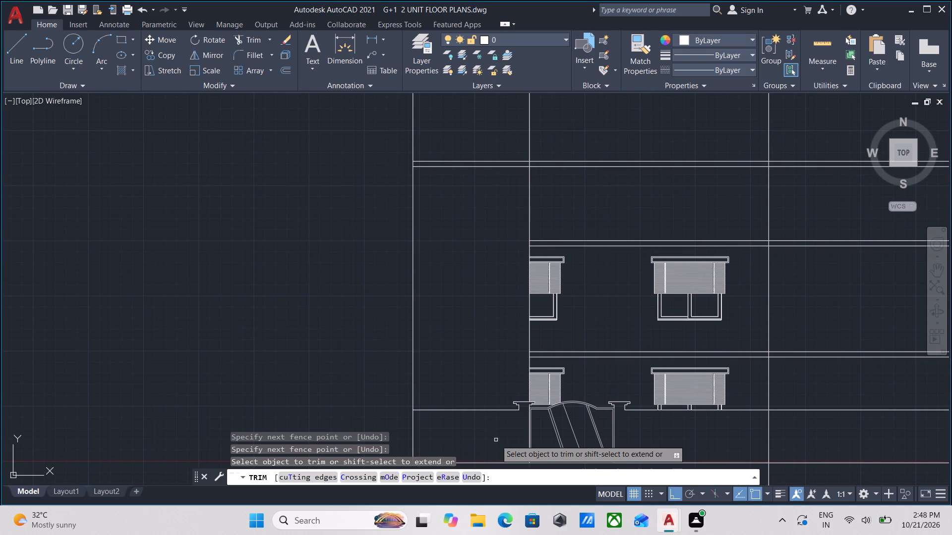
scroll(496, 440, "down", 1)
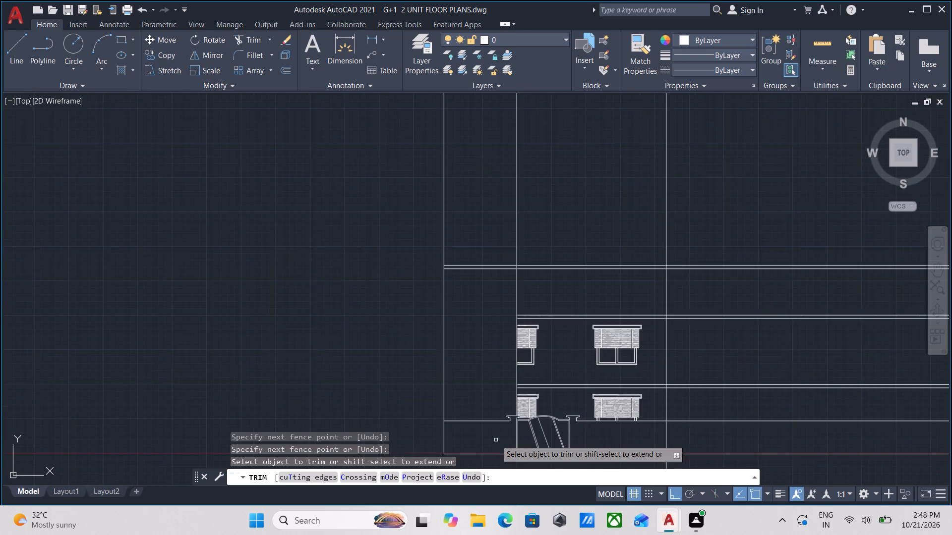
scroll(478, 359, "down", 1)
middle_click_drag(478, 359, 477, 366)
scroll(490, 453, "up", 2)
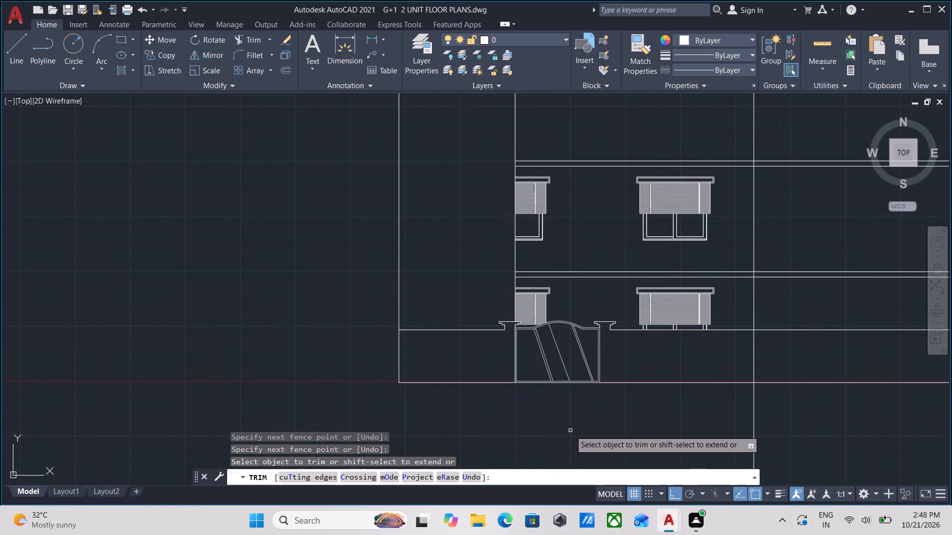
middle_click_drag(596, 428, 589, 447)
scroll(589, 447, "down", 1)
middle_click_drag(589, 447, 590, 479)
scroll(590, 479, "down", 3)
scroll(649, 239, "down", 2)
middle_click_drag(639, 262, 630, 294)
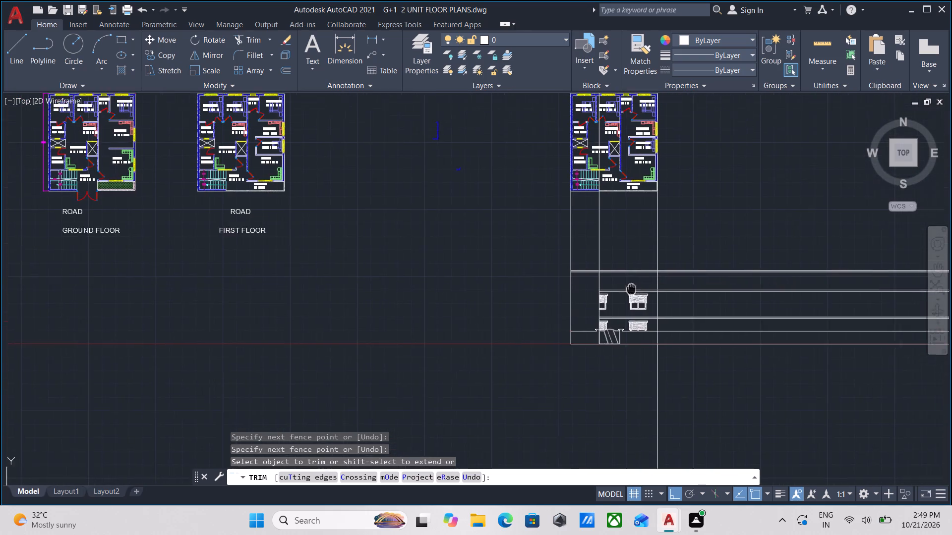
middle_click_drag(630, 294, 621, 330)
scroll(623, 290, "up", 1)
middle_click_drag(599, 290, 602, 303)
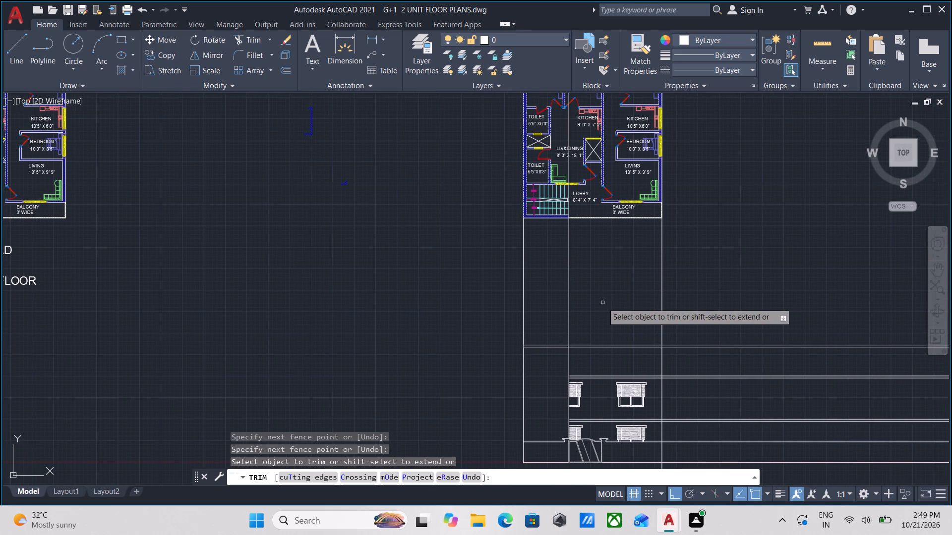
key("Escape")
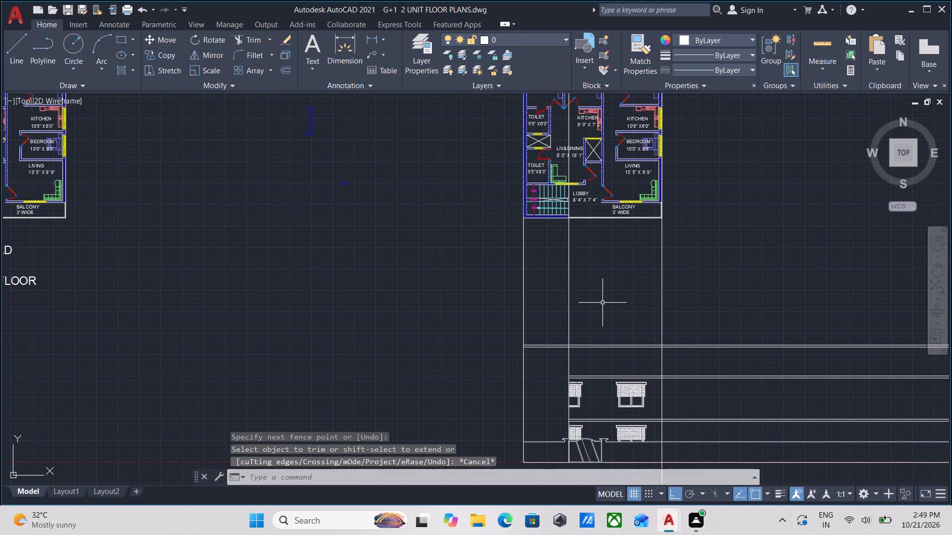
Draw a vertical construction line from the living-room wall corner between the lobby and balcony, down through the elevation.
type("XL")
key("Return")
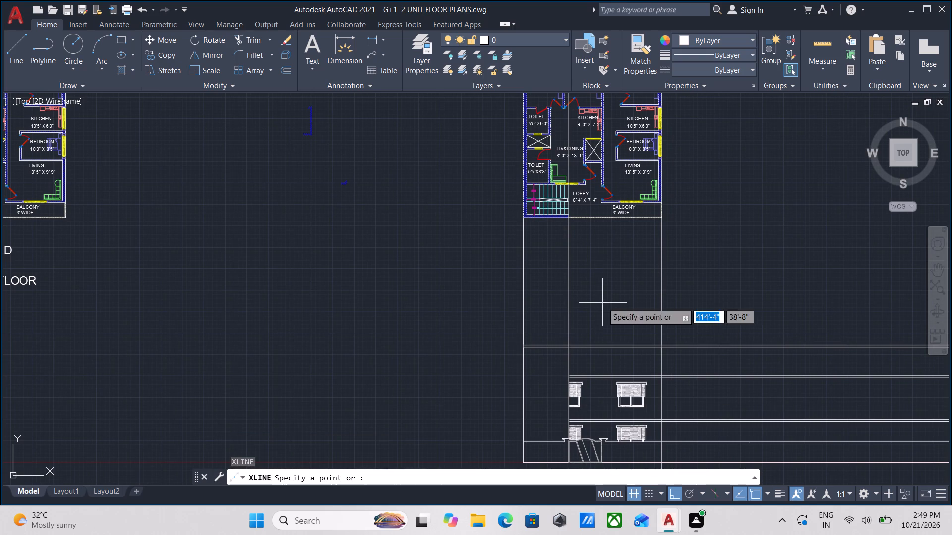
scroll(595, 198, "up", 3)
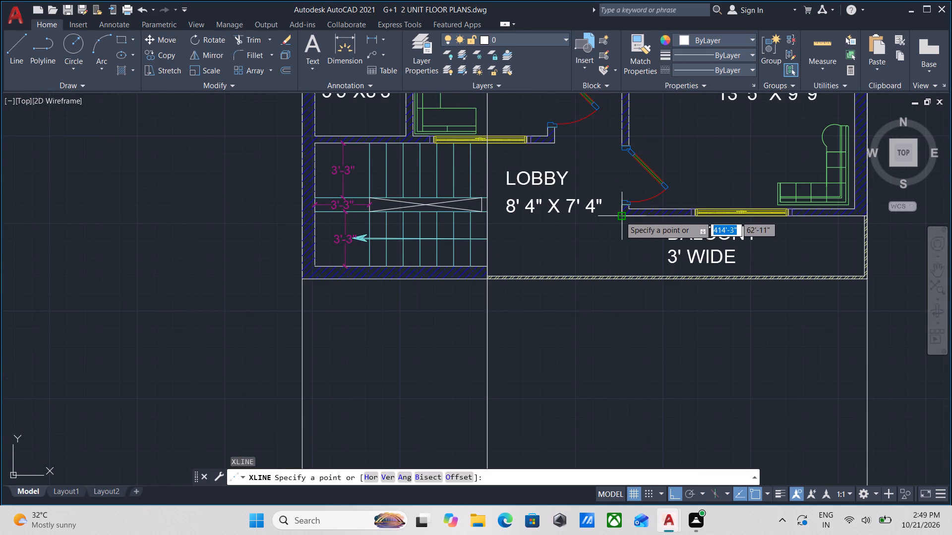
left_click(620, 216)
scroll(620, 364, "down", 1)
middle_click_drag(620, 364, 623, 198)
scroll(629, 185, "down", 2)
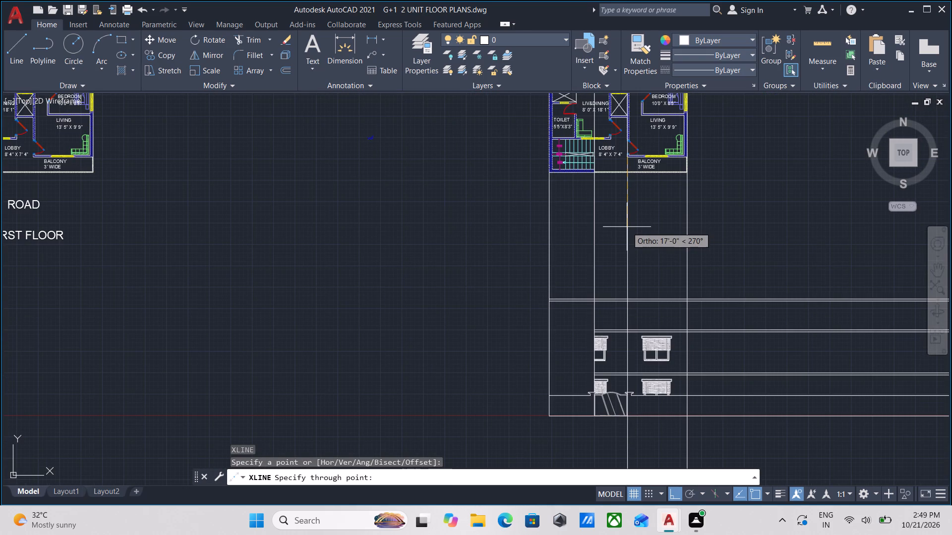
left_click(627, 227)
scroll(627, 227, "up", 2)
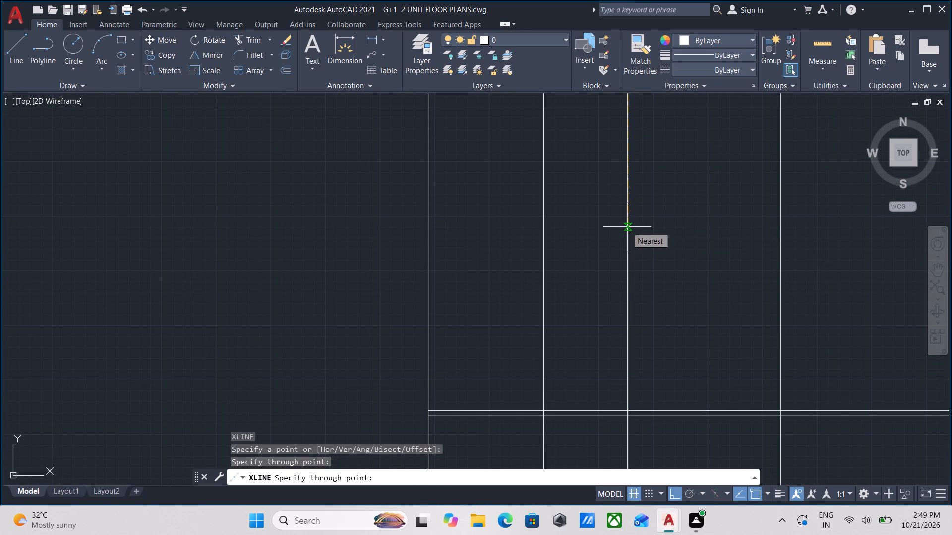
key("Escape")
Trim the new vertical construction line where it extends below the ground line.
scroll(627, 227, "down", 2)
middle_click_drag(627, 227, 635, 174)
scroll(626, 386, "up", 2)
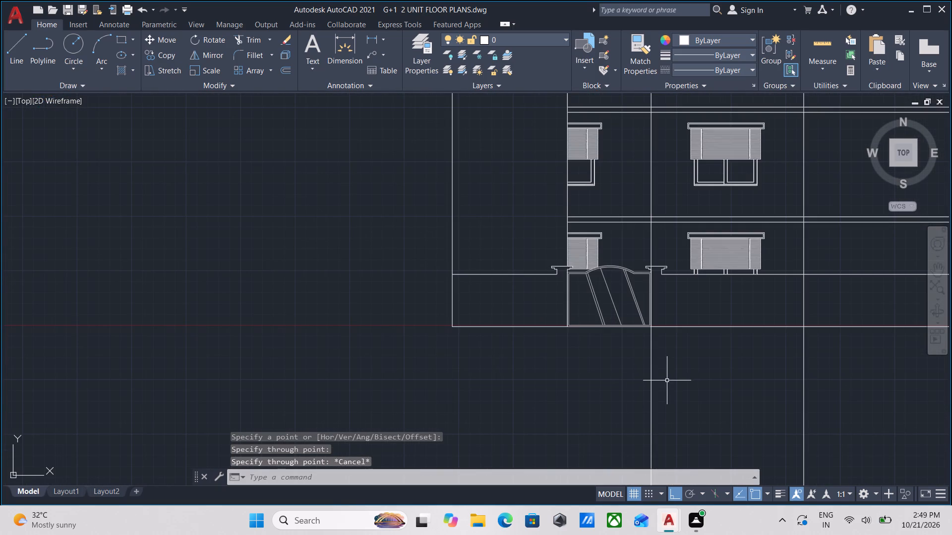
scroll(668, 381, "up", 1)
type("TR")
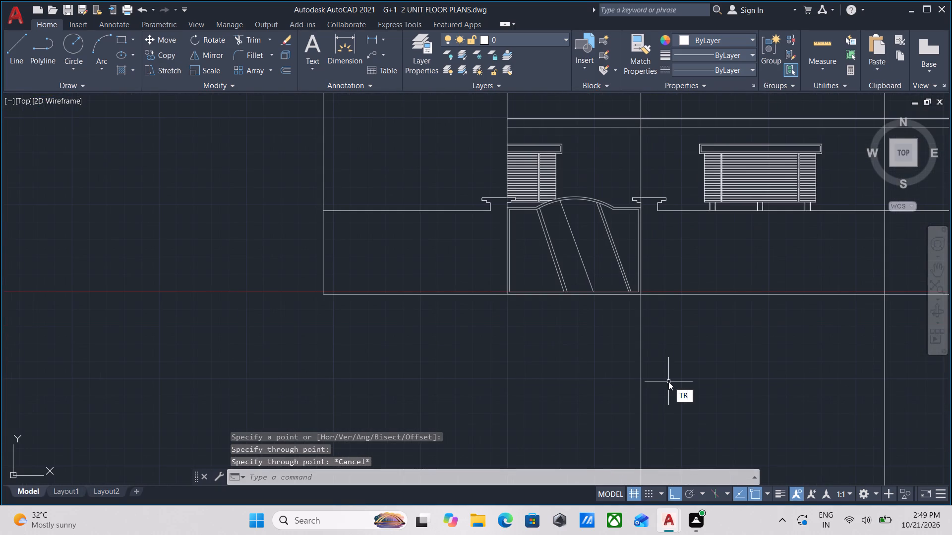
key("Return")
left_click(668, 381)
left_click(568, 372)
Trim the vertical construction line where it passes through the right gate pillar's cap.
scroll(605, 256, "up", 4)
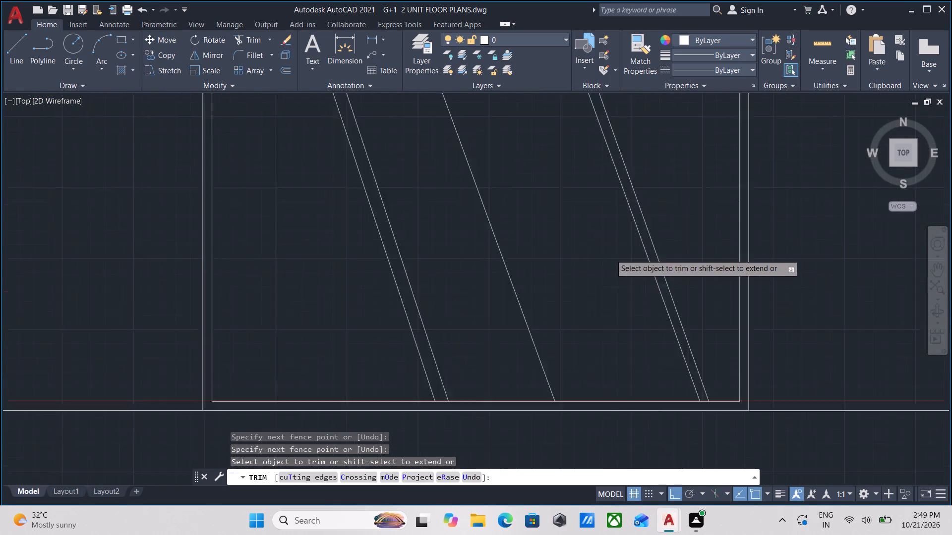
middle_click_drag(650, 238, 481, 477)
middle_click_drag(517, 371, 479, 534)
left_click(642, 315)
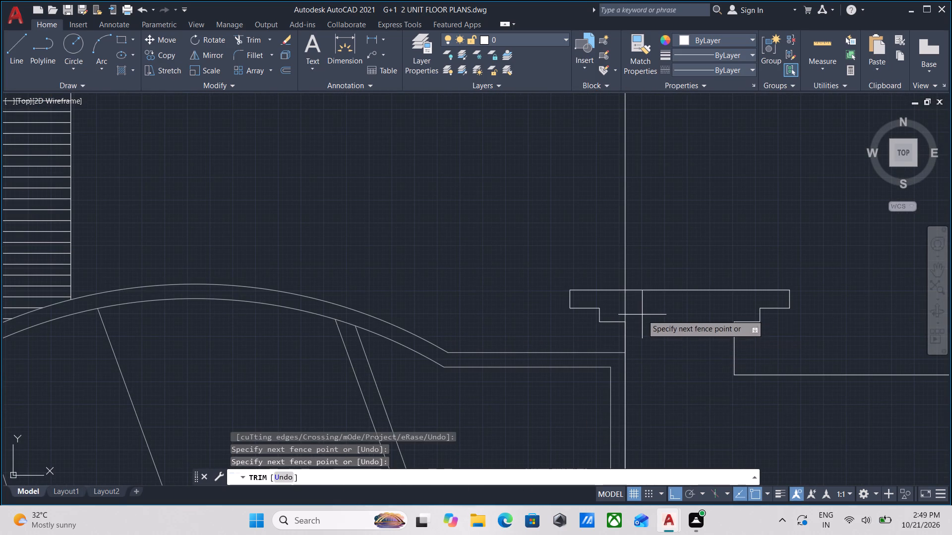
left_click(618, 299)
Pull the leftover construction line segment away from the right gate pillar's inner edge and erase it.
scroll(628, 341, "down", 2)
middle_click_drag(628, 341, 630, 317)
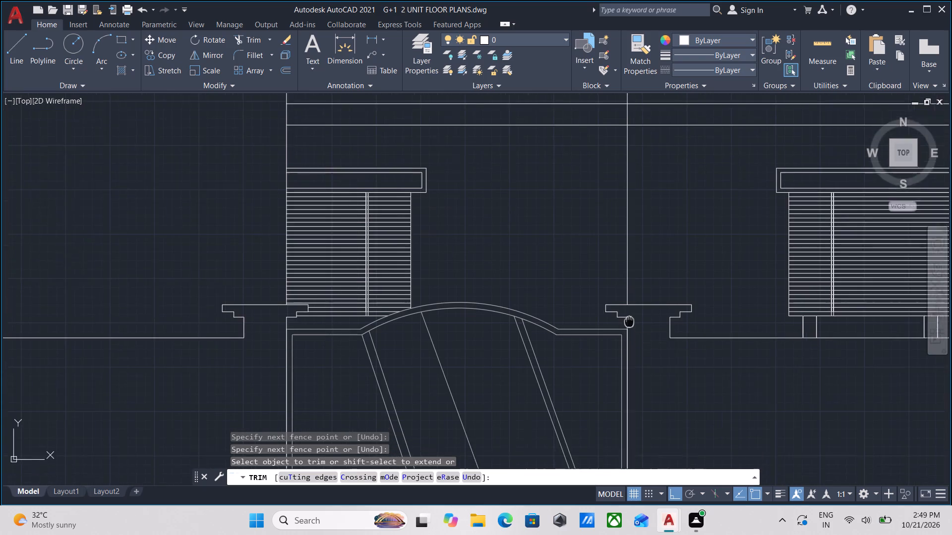
middle_click_drag(630, 317, 630, 315)
scroll(633, 320, "down", 1)
scroll(649, 368, "down", 3)
middle_click_drag(656, 375, 657, 402)
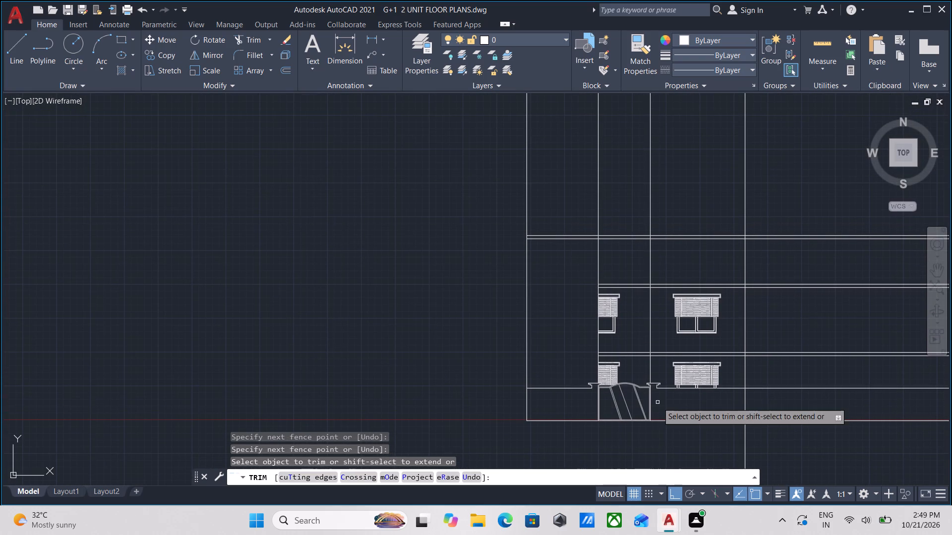
middle_click_drag(657, 406, 660, 448)
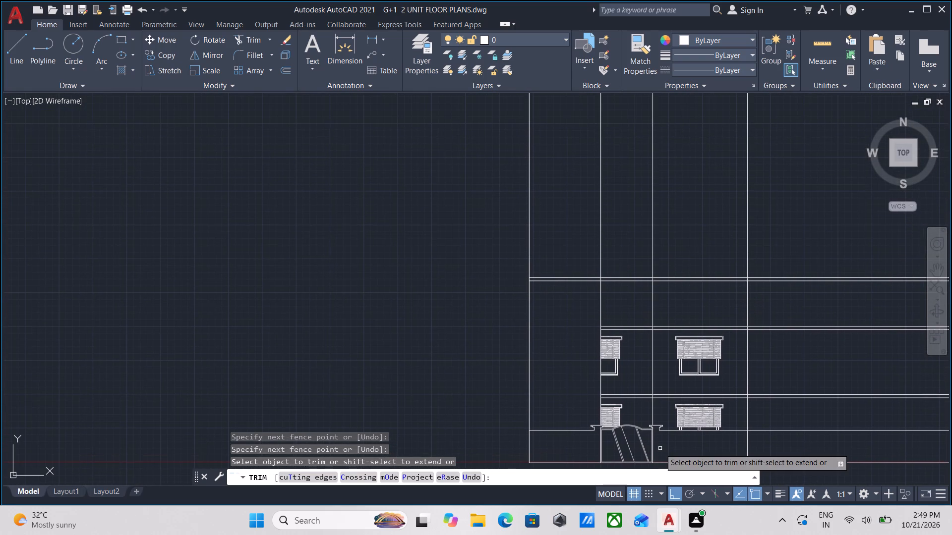
middle_click_drag(660, 448, 659, 444)
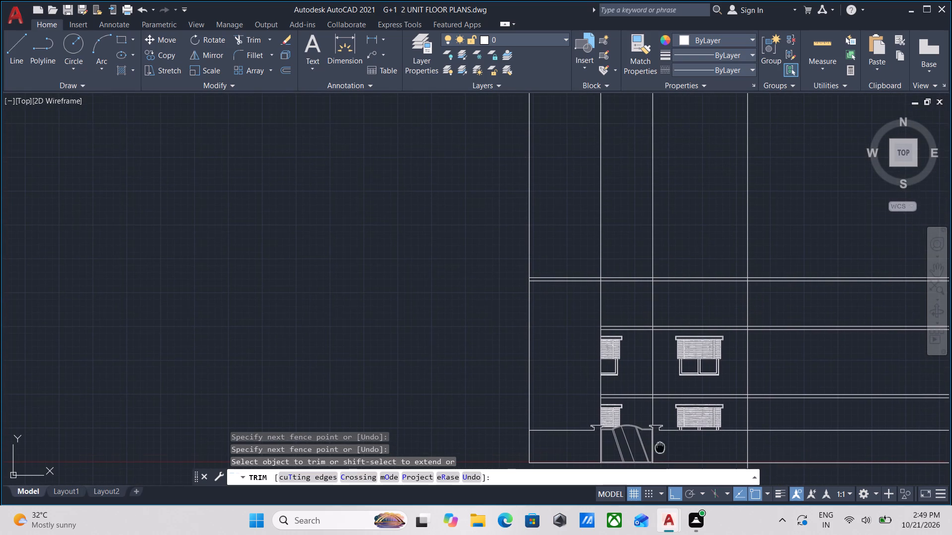
middle_click_drag(659, 444, 668, 373)
scroll(681, 384, "up", 2)
scroll(642, 358, "up", 2)
middle_click_drag(642, 358, 654, 393)
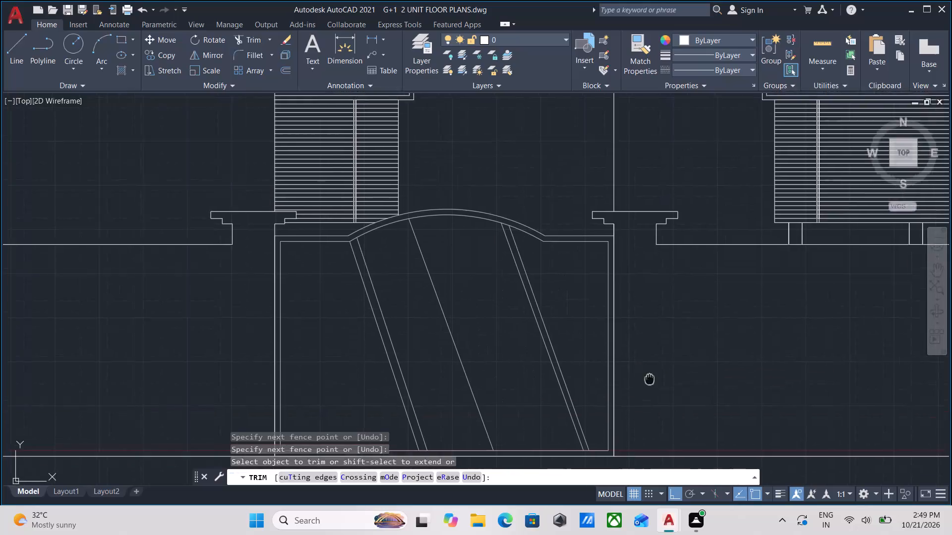
middle_click_drag(654, 393, 660, 415)
middle_click_drag(645, 357, 653, 408)
scroll(647, 325, "up", 3)
key("Escape")
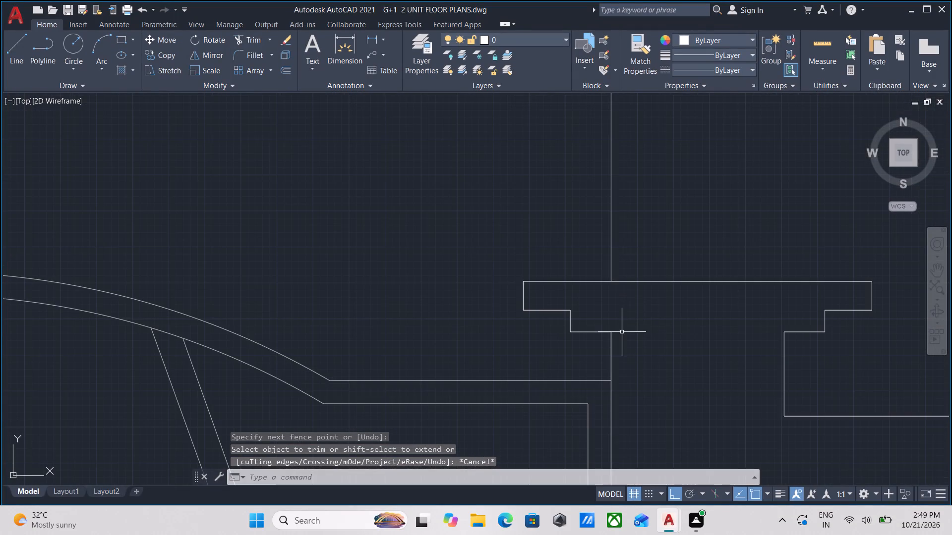
left_click(620, 334)
left_click(596, 352)
scroll(609, 347, "down", 1)
middle_click_drag(609, 347, 618, 351)
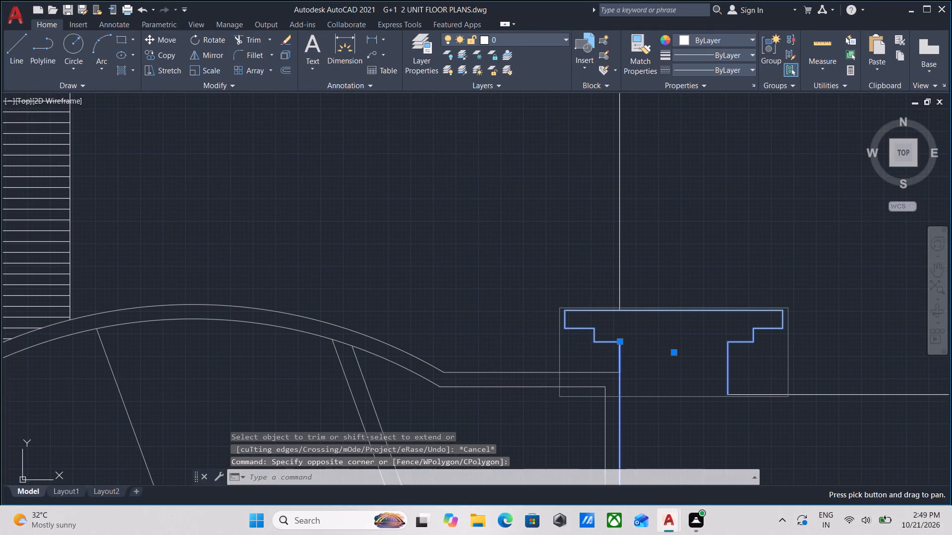
left_click(619, 341)
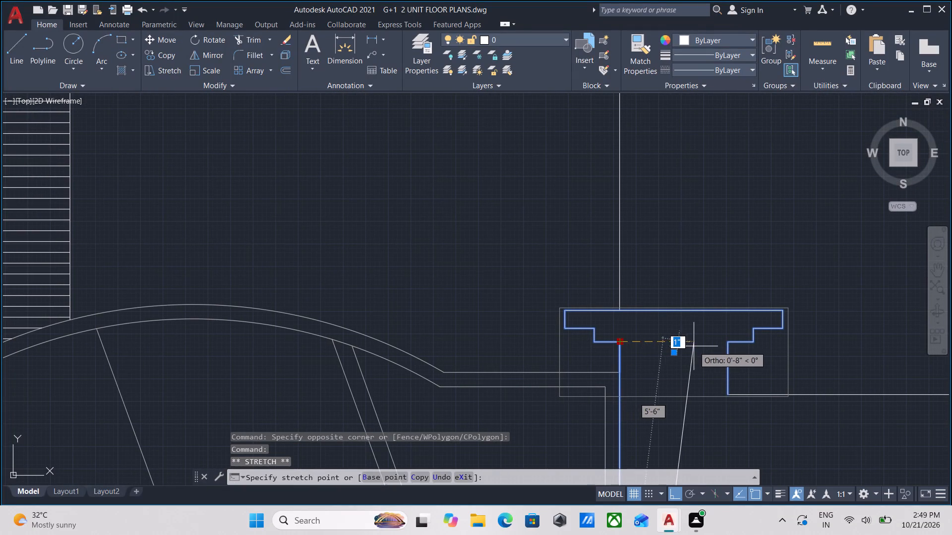
left_click(694, 346)
key("Escape")
scroll(694, 351, "down", 2)
middle_click_drag(695, 365, 686, 317)
left_click(694, 376)
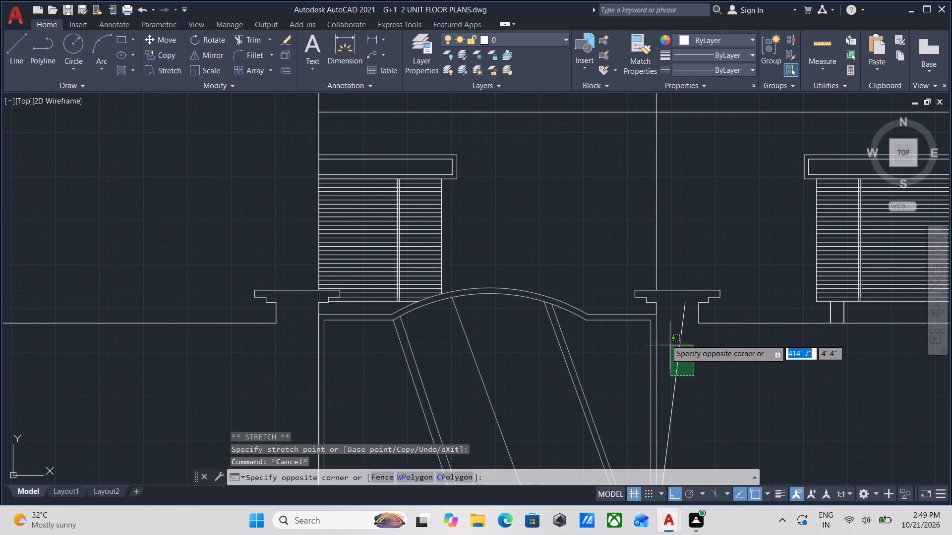
left_click(666, 336)
right_click(666, 336)
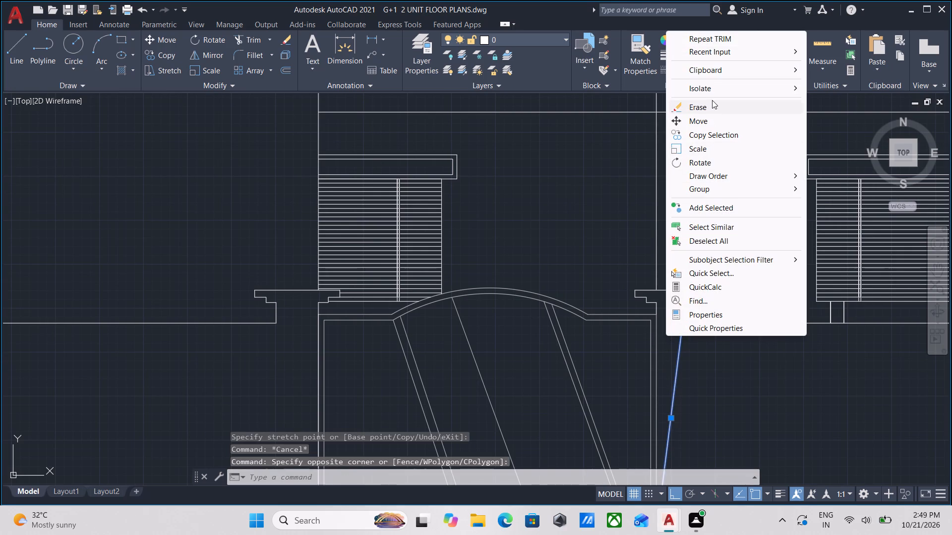
left_click(712, 100)
scroll(709, 248, "down", 1)
middle_click_drag(709, 248, 716, 302)
scroll(677, 248, "down", 1)
middle_click_drag(681, 259, 682, 264)
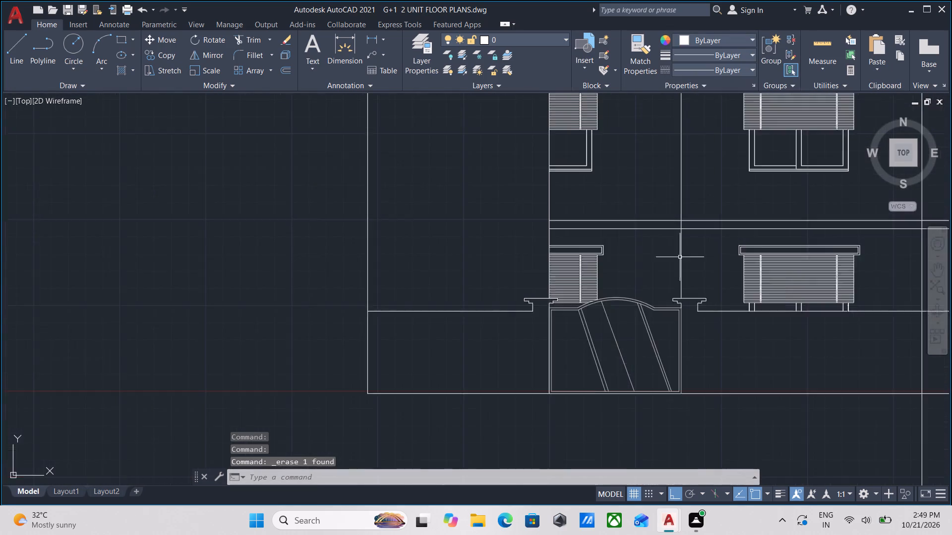
Examine the front elevation from the gate up through the ground- and first-floor windows and slab lines.
middle_click_drag(682, 264, 706, 324)
scroll(618, 300, "down", 1)
middle_click_drag(621, 302, 660, 345)
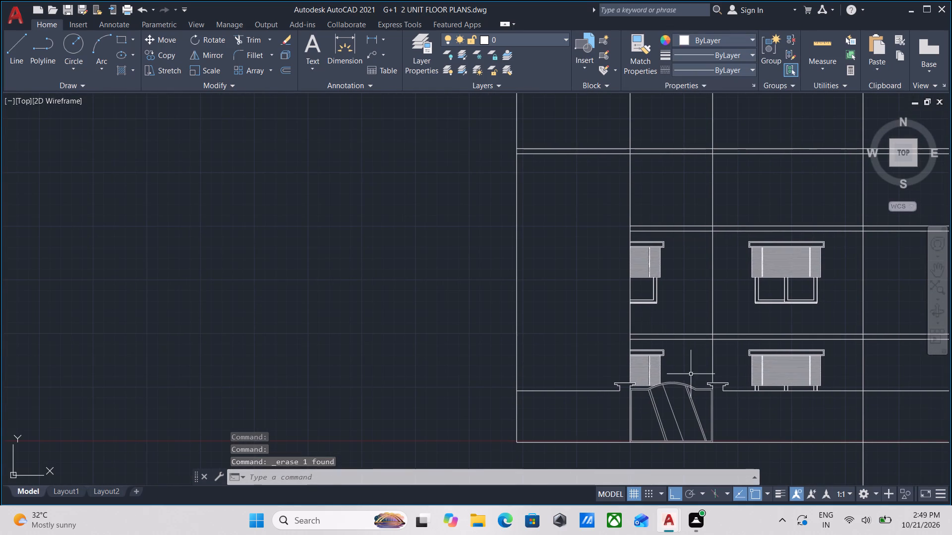
scroll(696, 367, "up", 2)
scroll(694, 339, "down", 1)
middle_click_drag(692, 338, 667, 274)
middle_click_drag(668, 288, 667, 289)
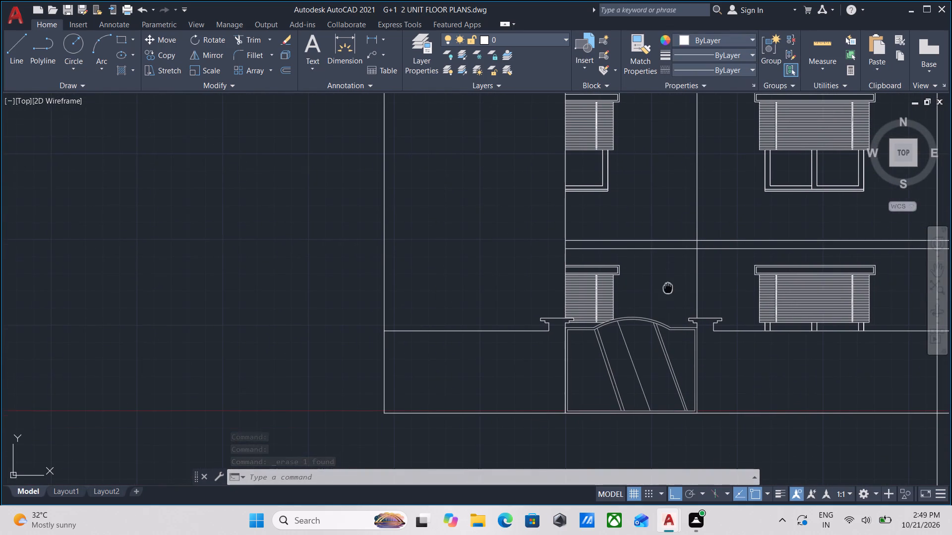
middle_click_drag(667, 289, 643, 333)
middle_click_drag(643, 333, 634, 359)
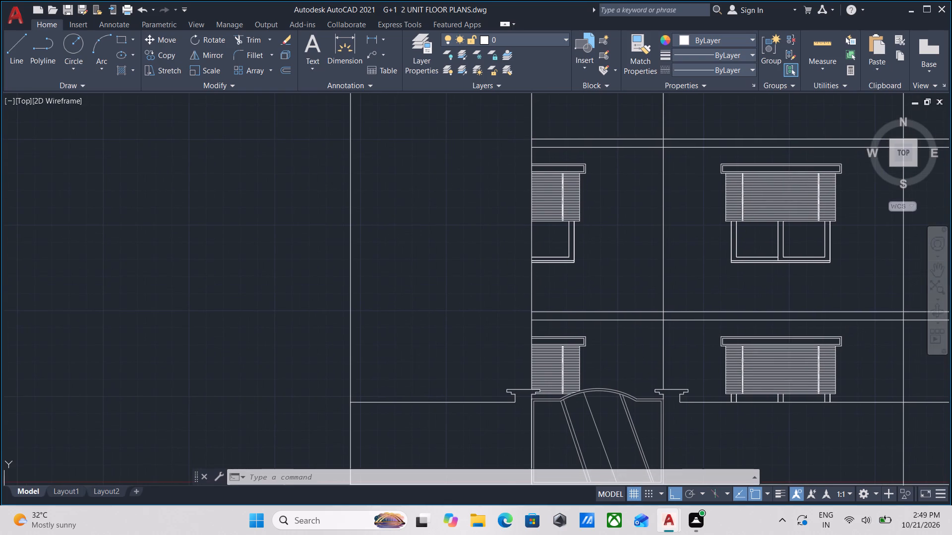
scroll(634, 358, "down", 1)
middle_click_drag(634, 358, 652, 344)
middle_click_drag(652, 344, 622, 421)
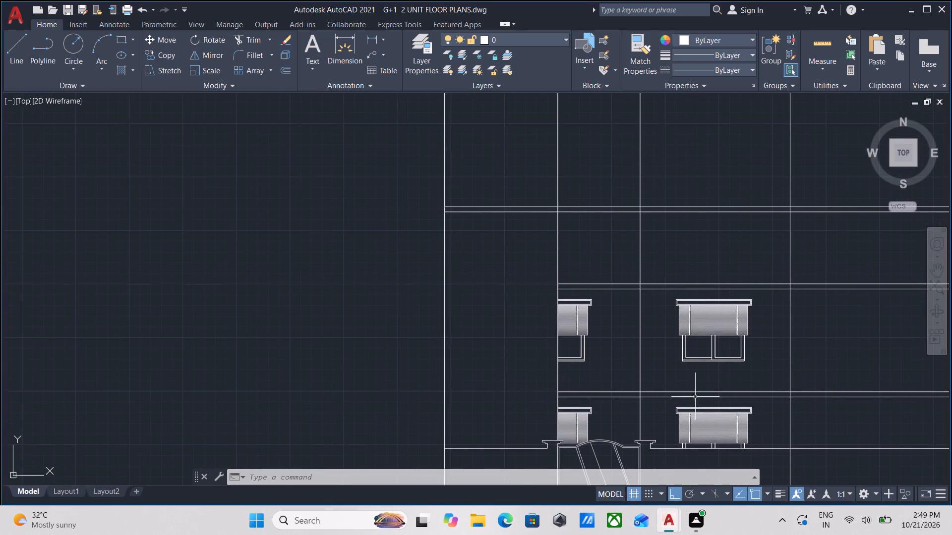
scroll(714, 398, "up", 2)
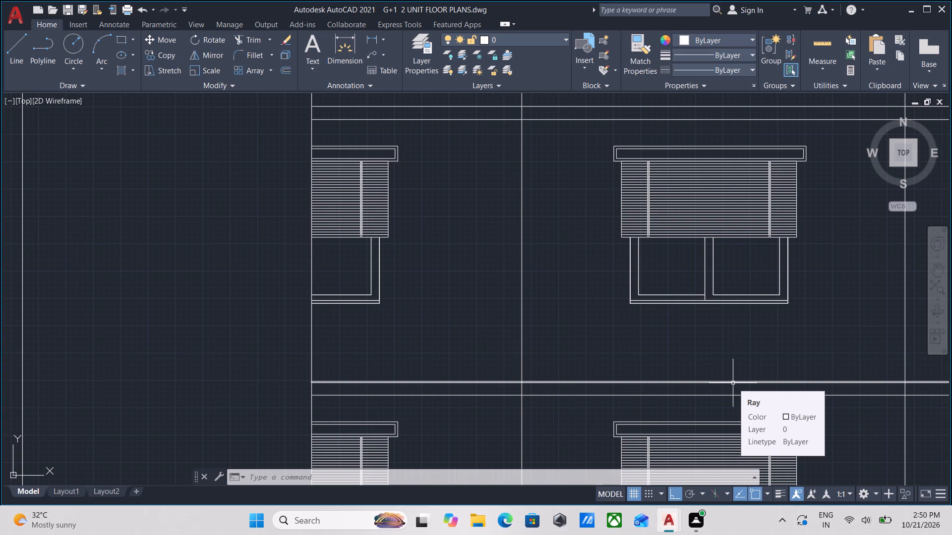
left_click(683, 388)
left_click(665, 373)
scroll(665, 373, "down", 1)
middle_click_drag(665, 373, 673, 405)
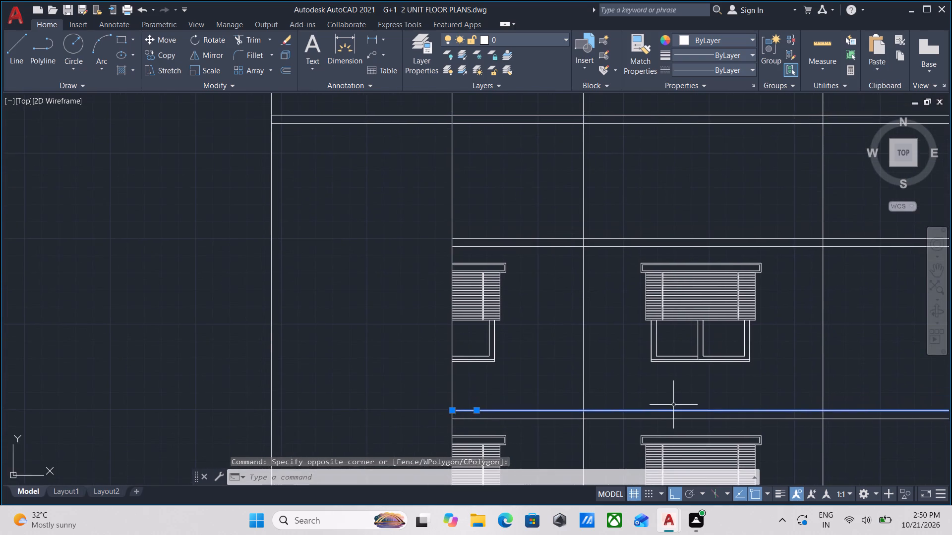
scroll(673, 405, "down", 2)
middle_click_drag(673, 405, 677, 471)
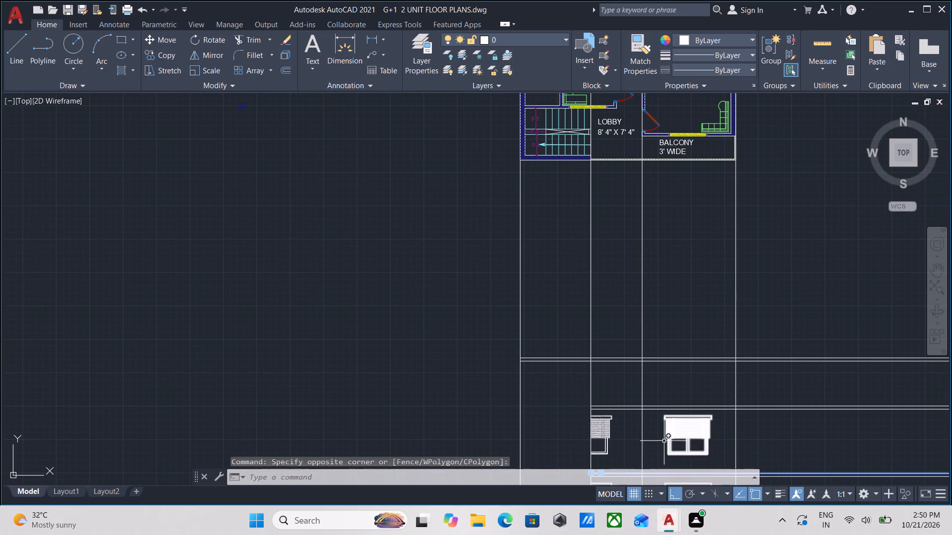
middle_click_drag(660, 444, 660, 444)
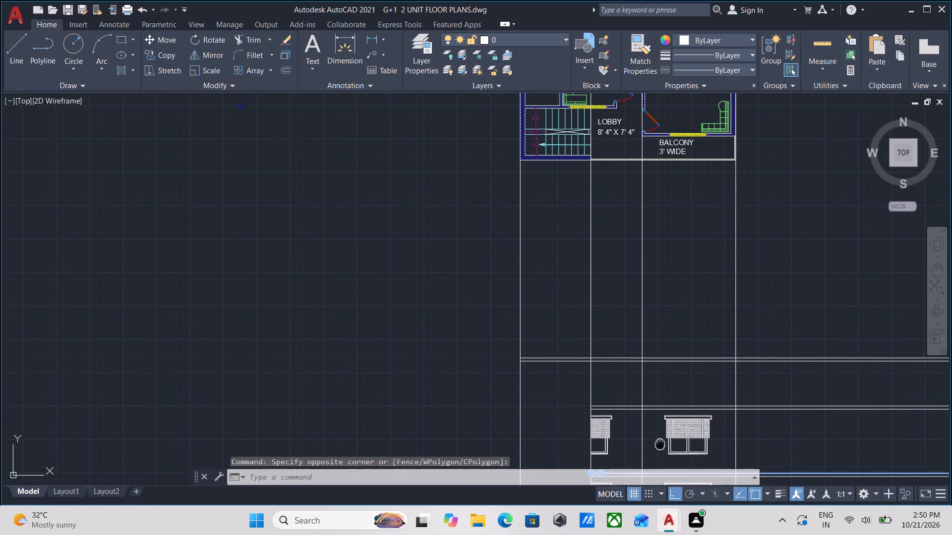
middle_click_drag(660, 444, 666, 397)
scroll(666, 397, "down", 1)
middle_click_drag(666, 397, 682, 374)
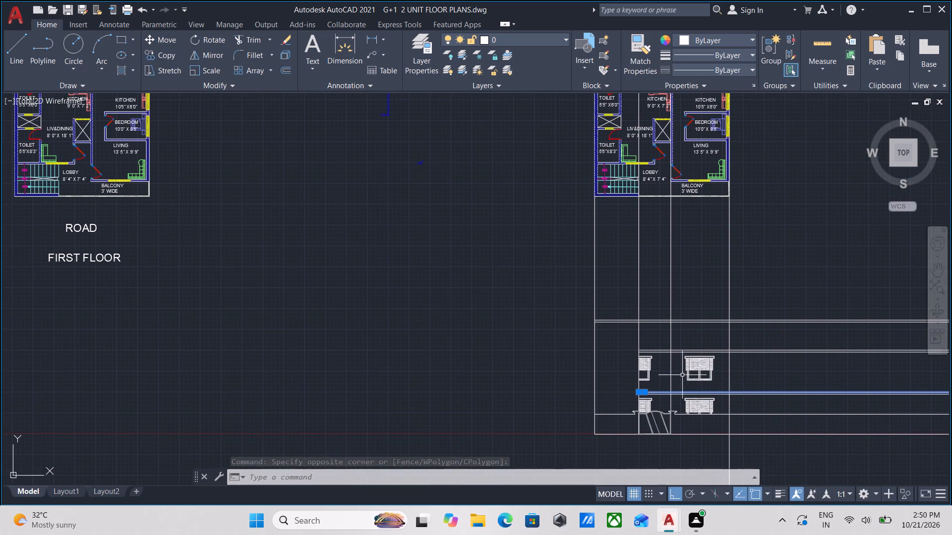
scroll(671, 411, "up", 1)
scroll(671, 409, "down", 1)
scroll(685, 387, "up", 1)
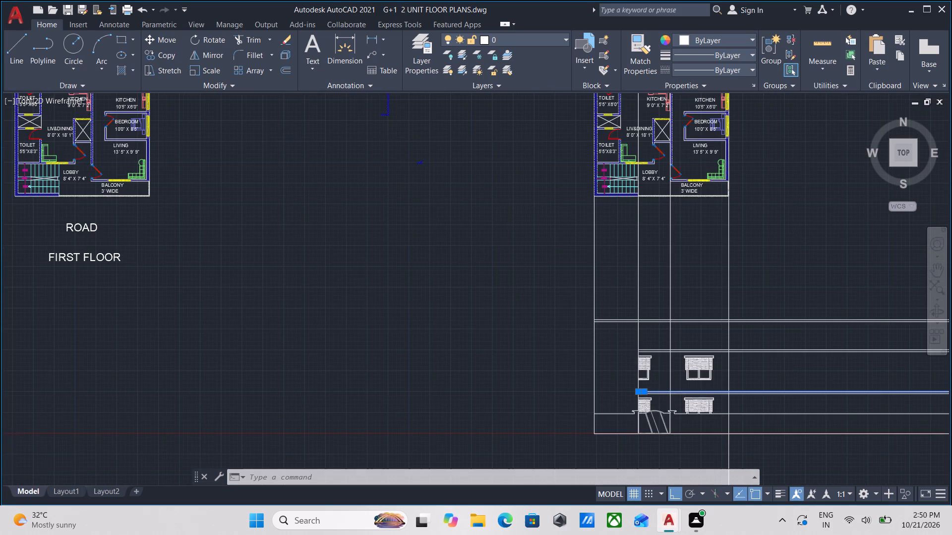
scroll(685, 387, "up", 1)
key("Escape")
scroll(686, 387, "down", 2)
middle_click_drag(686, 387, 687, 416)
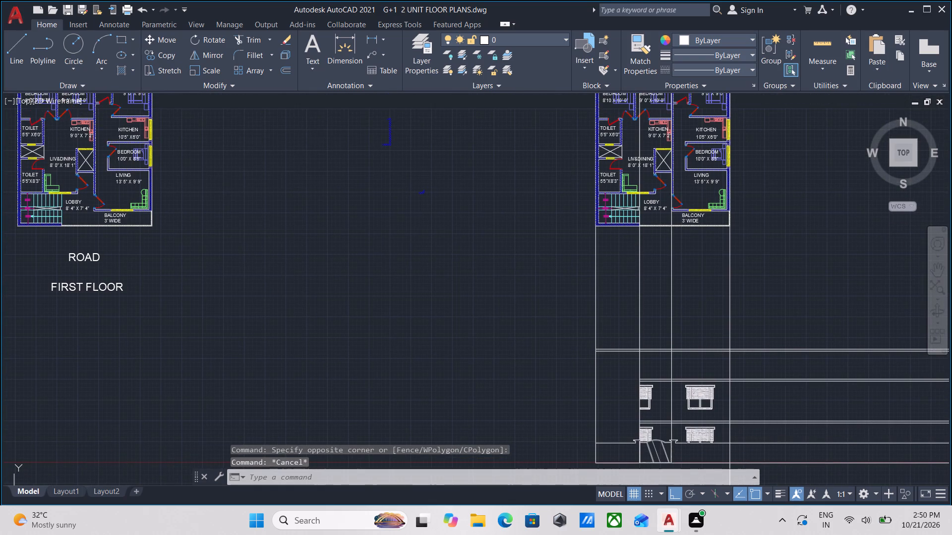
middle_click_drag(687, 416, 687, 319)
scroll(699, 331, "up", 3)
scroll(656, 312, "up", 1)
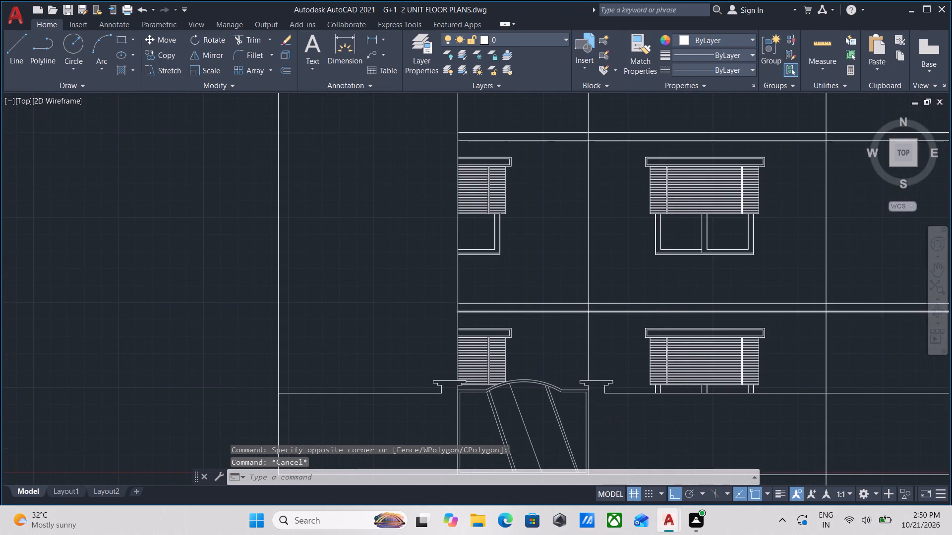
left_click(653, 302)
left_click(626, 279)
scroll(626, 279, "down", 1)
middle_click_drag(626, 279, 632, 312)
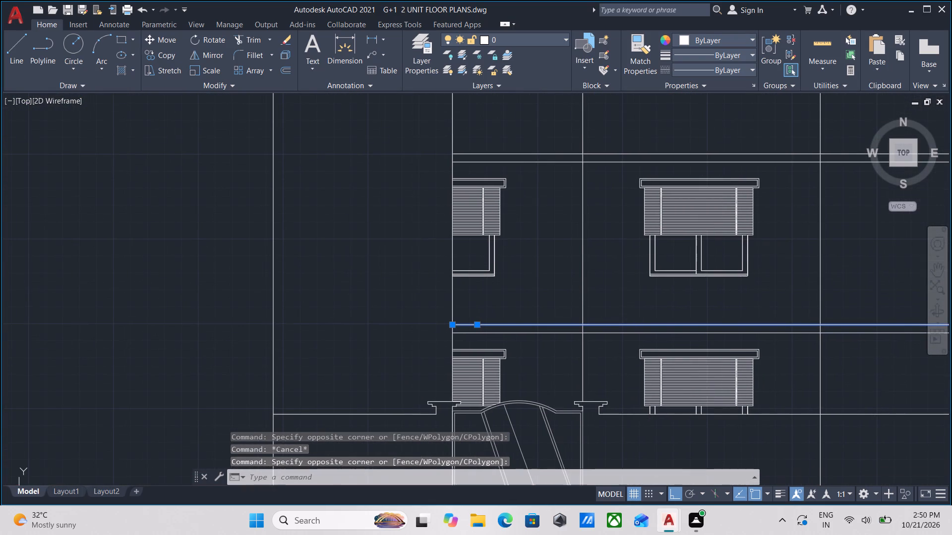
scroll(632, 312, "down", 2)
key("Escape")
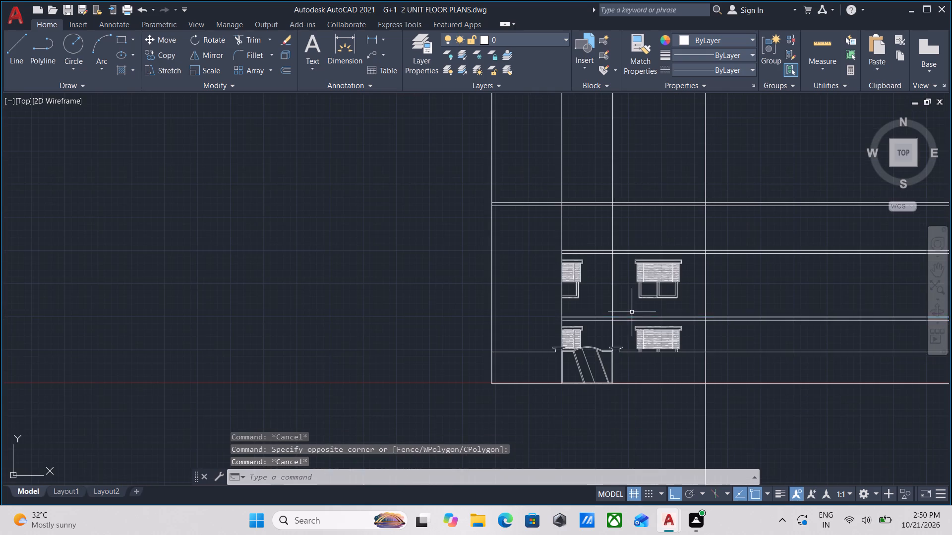
Trim all the horizontal slab, boundary-wall and ground lines where they extend beyond the elevation's right outer wall line.
scroll(632, 312, "down", 2)
middle_click_drag(722, 336, 692, 272)
type("TR")
key("Return")
left_click(719, 361)
middle_click_drag(717, 187, 716, 256)
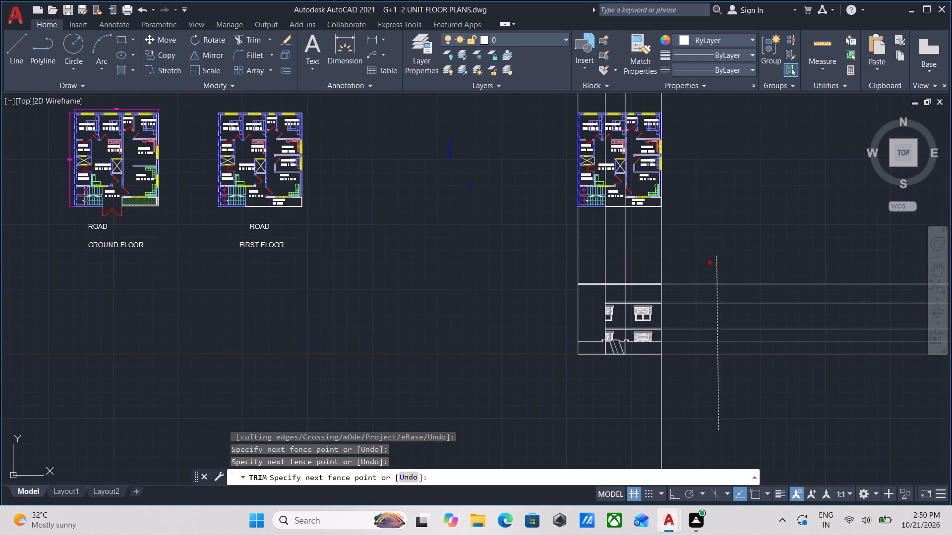
left_click(714, 241)
Trim the right outer wall line where it extends below the ground line.
scroll(702, 372, "up", 2)
middle_click_drag(666, 331, 769, 300)
left_click(754, 370)
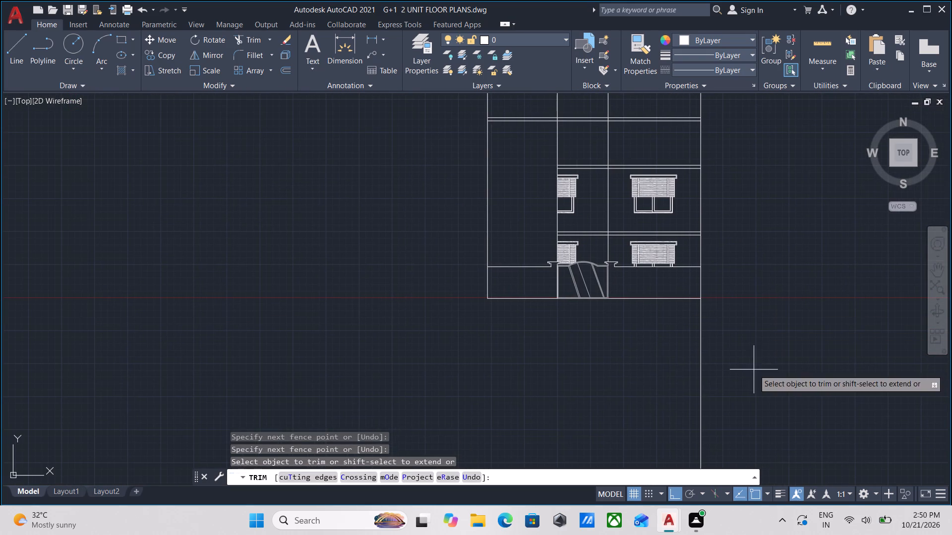
left_click(601, 367)
key("Escape")
Offset the upper line of the slab between the ground and first floors 3' upward.
middle_click_drag(615, 360, 610, 448)
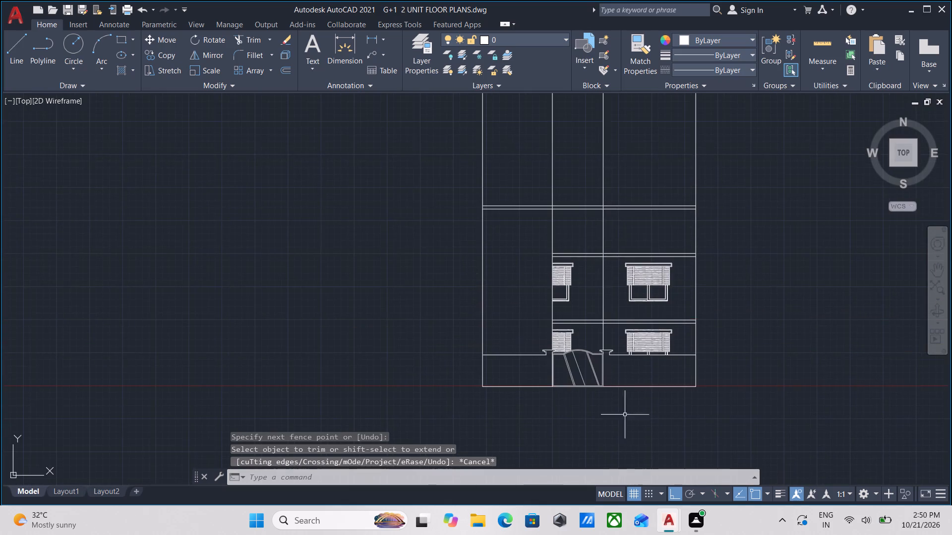
scroll(634, 320, "up", 4)
left_click(611, 333)
left_click(572, 301)
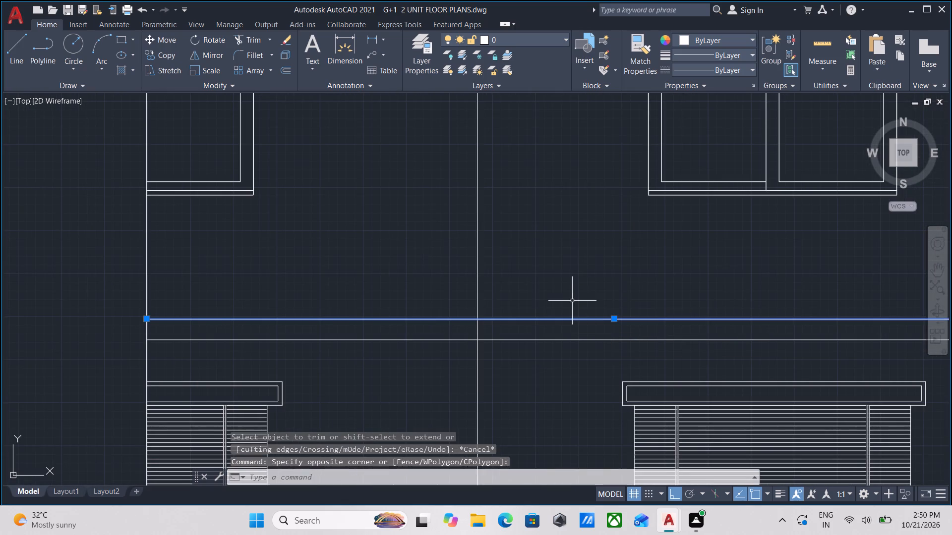
middle_click_drag(572, 301, 583, 342)
key("o")
key("Return")
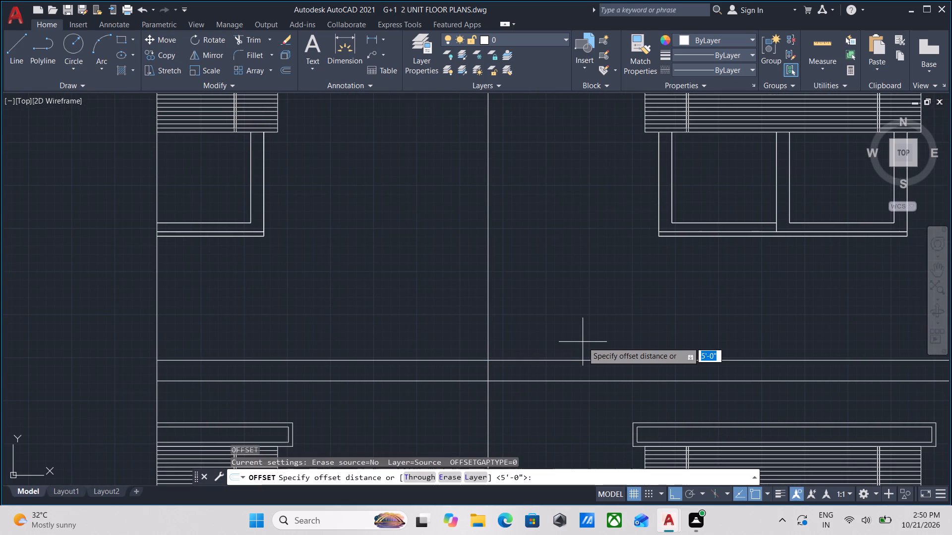
left_click(587, 356)
left_click(586, 299)
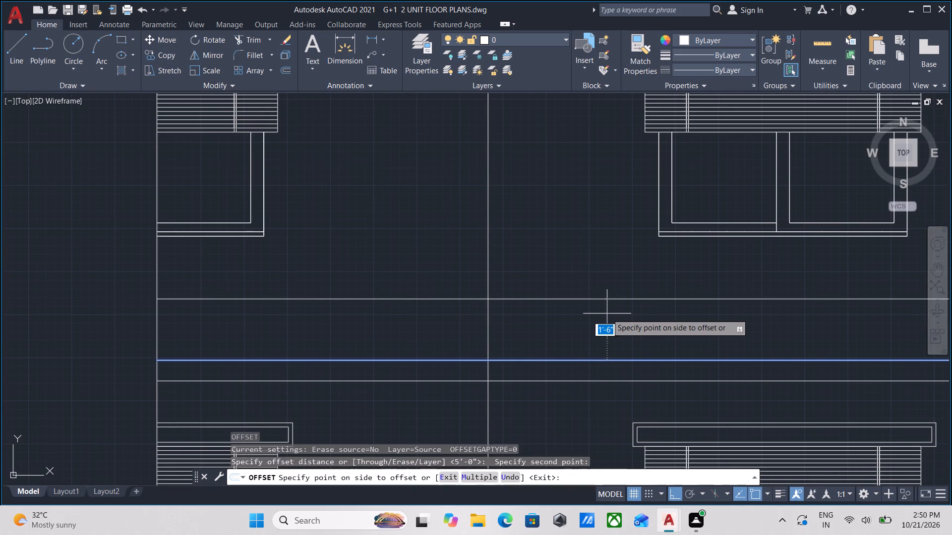
key("3")
key("apostrophe")
key("Return")
scroll(607, 314, "down", 1)
middle_click_drag(607, 314, 621, 337)
scroll(607, 314, "down", 1)
middle_click_drag(645, 325, 655, 348)
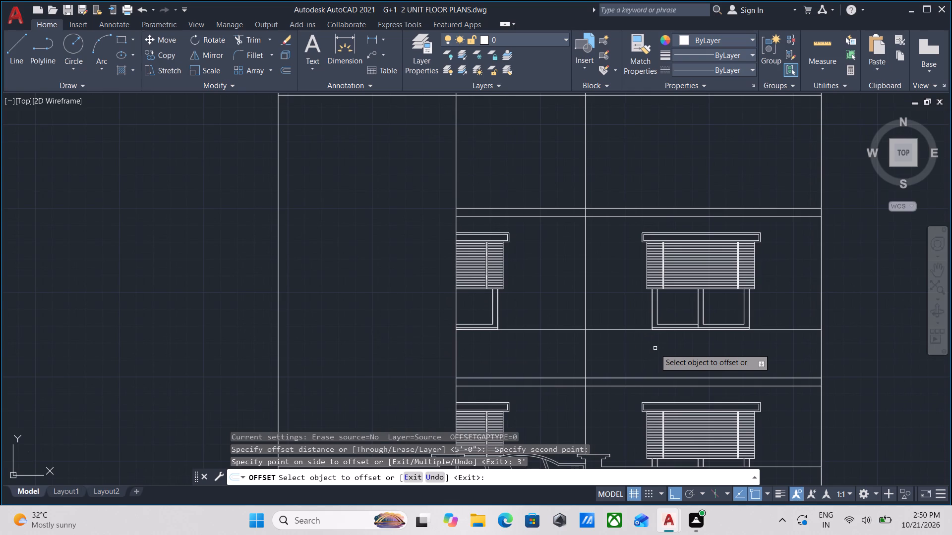
key("Escape")
Switch to the Autocad Blocks drawing and look through its window, door and curtain blocks.
scroll(655, 348, "down", 1)
middle_click_drag(655, 348, 664, 335)
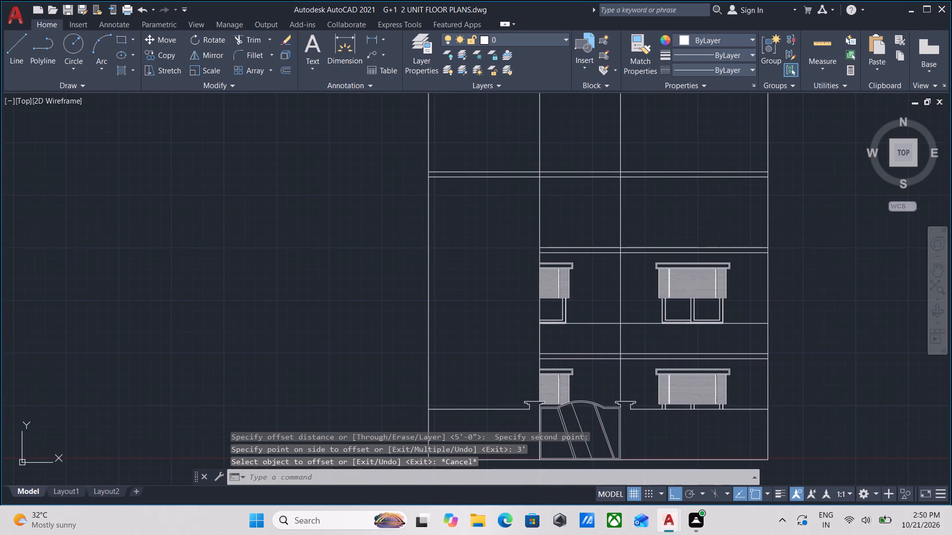
middle_click_drag(660, 333, 659, 307)
scroll(659, 324, "down", 1)
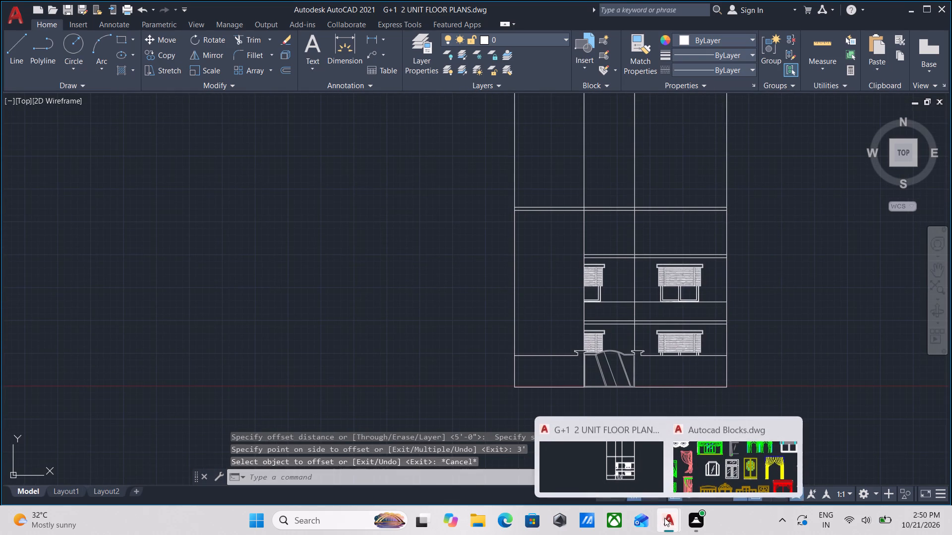
left_click(707, 463)
scroll(644, 364, "down", 2)
scroll(544, 316, "down", 1)
middle_click_drag(656, 403, 480, 345)
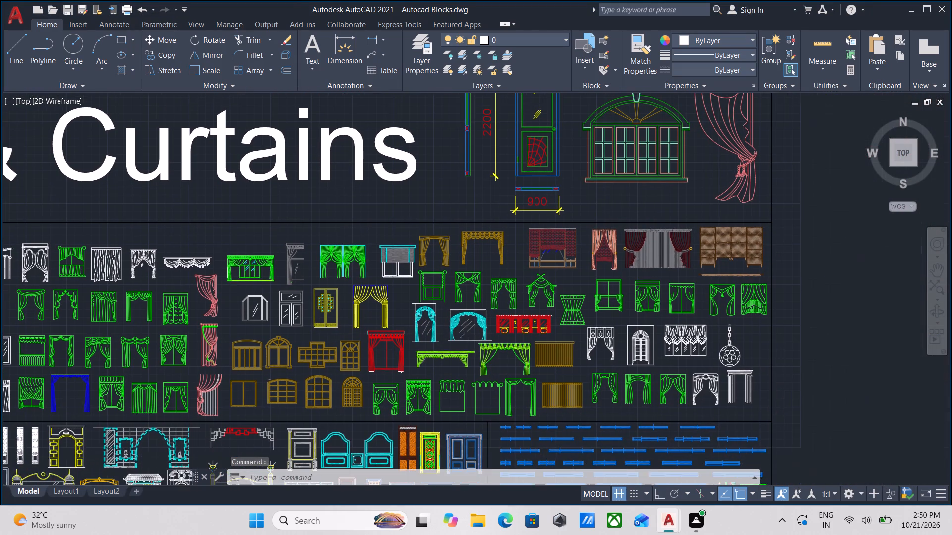
middle_click_drag(443, 360, 574, 249)
scroll(550, 322, "down", 1)
middle_click_drag(548, 326, 589, 258)
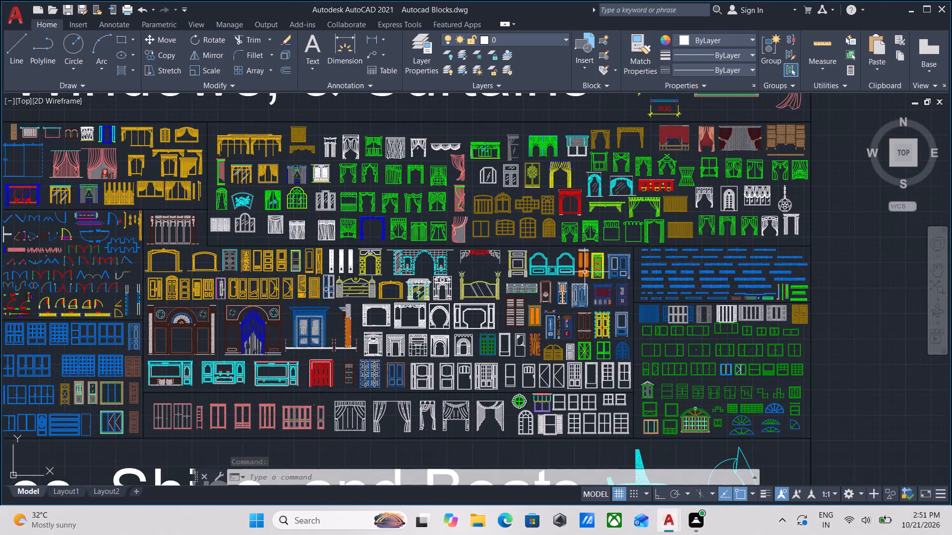
scroll(552, 335, "up", 2)
scroll(559, 337, "down", 1)
middle_click_drag(590, 352, 616, 336)
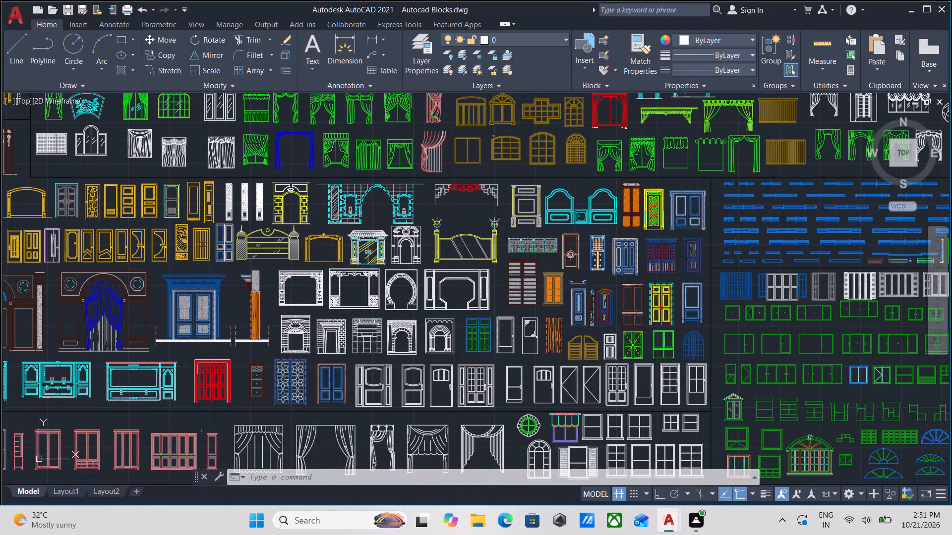
scroll(695, 341, "down", 1)
middle_click_drag(695, 341, 586, 422)
scroll(596, 256, "up", 2)
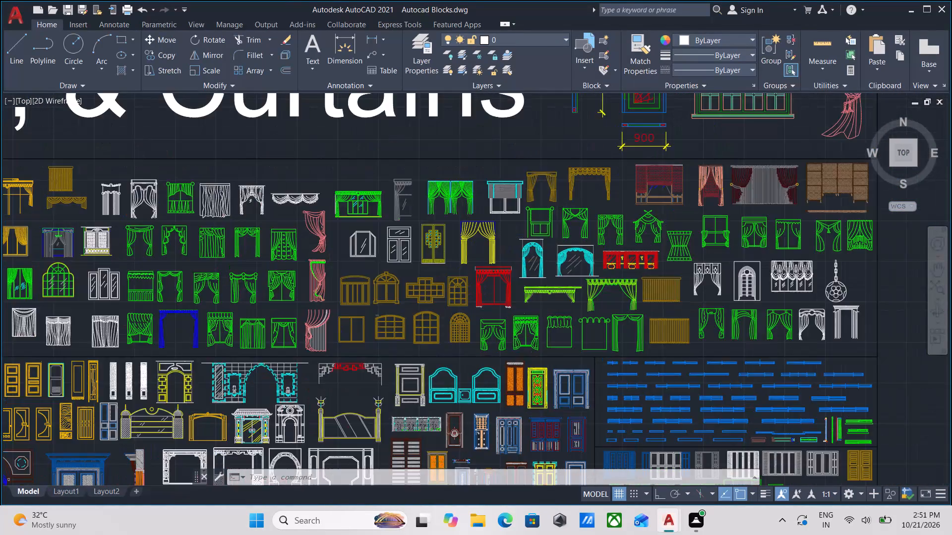
middle_click_drag(592, 266, 429, 338)
scroll(589, 266, "down", 1)
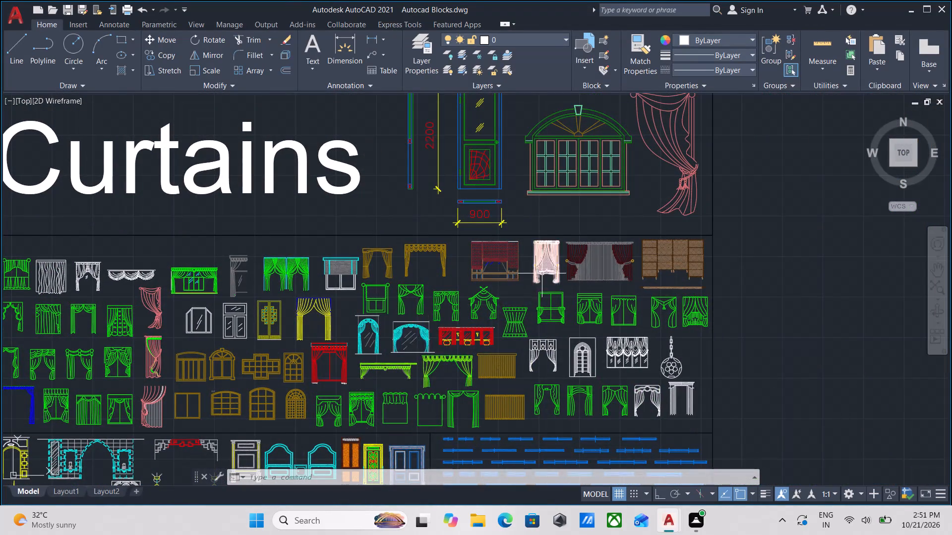
scroll(542, 273, "down", 1)
middle_click_drag(542, 273, 549, 397)
scroll(566, 313, "up", 2)
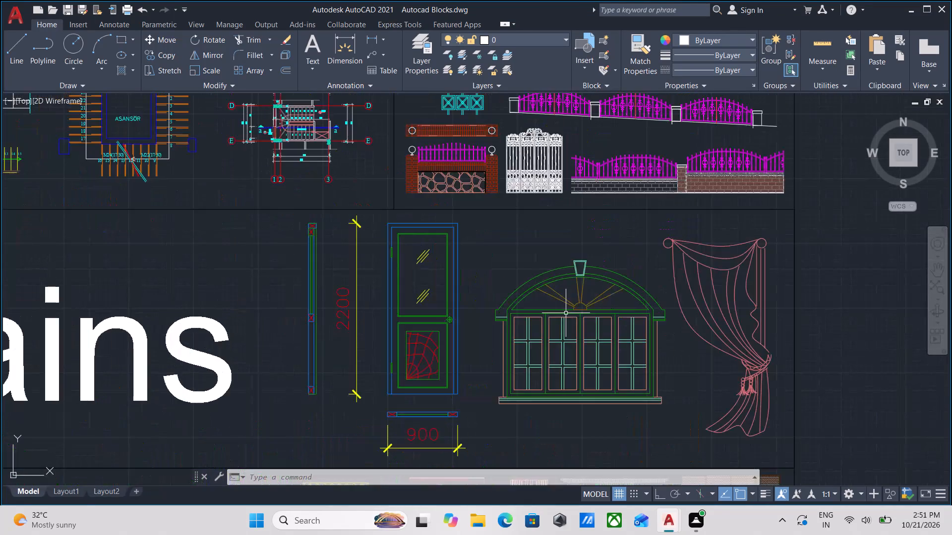
Look through the door, window and curtain blocks in the Doors, Windows, & Curtains section for ones suited to the elevation.
scroll(566, 313, "down", 2)
scroll(454, 379, "down", 1)
middle_click_drag(454, 379, 551, 442)
scroll(490, 295, "up", 2)
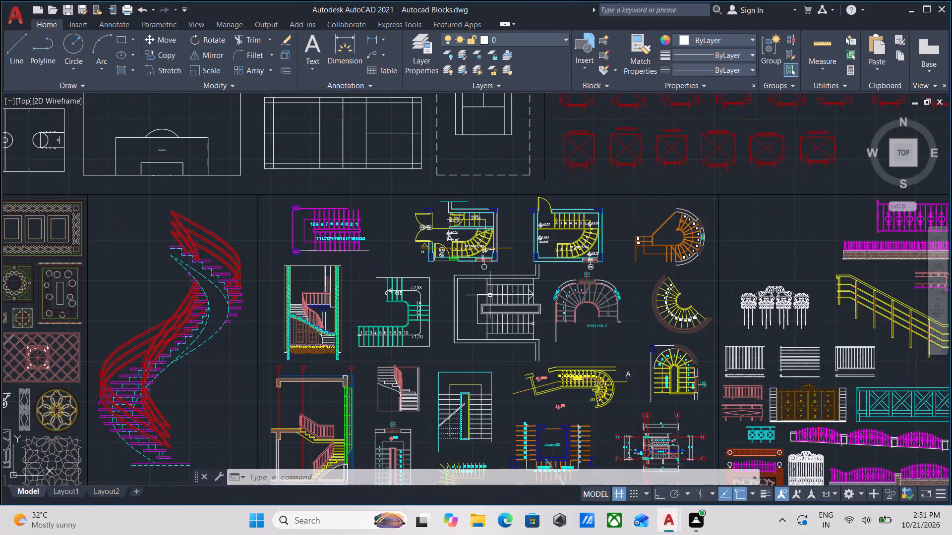
scroll(492, 345, "down", 2)
middle_click_drag(492, 345, 567, 235)
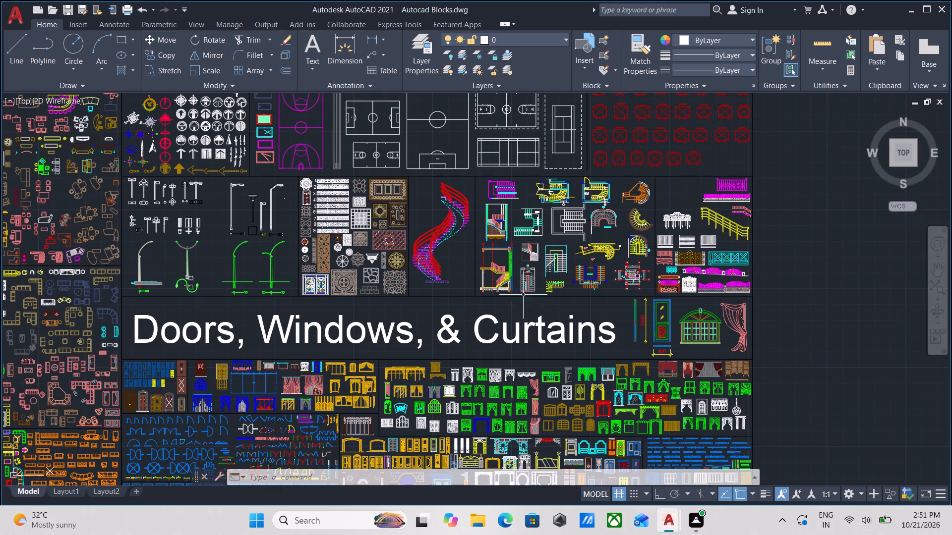
scroll(503, 324, "down", 1)
middle_click_drag(504, 318, 562, 219)
scroll(415, 367, "up", 3)
scroll(699, 359, "down", 1)
middle_click_drag(699, 359, 508, 369)
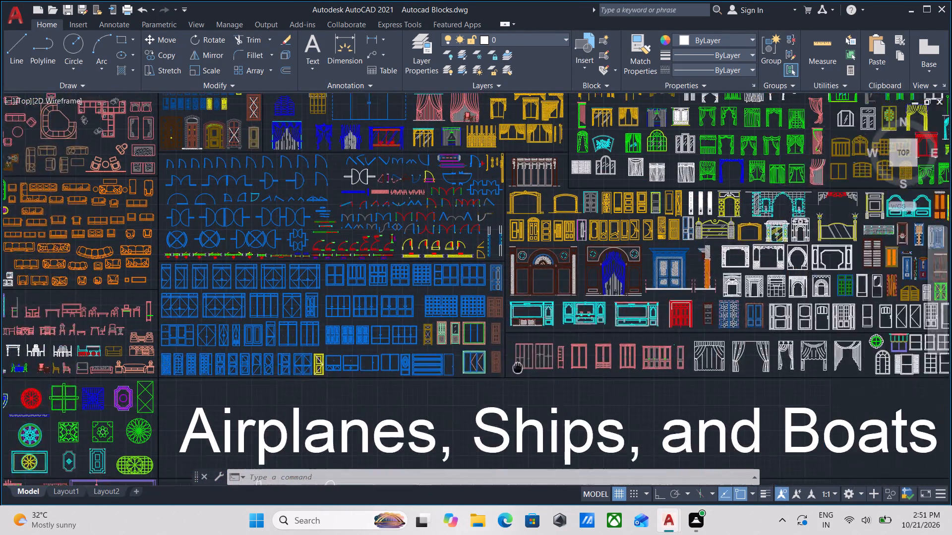
middle_click_drag(508, 369, 492, 369)
middle_click_drag(640, 356, 502, 385)
scroll(578, 376, "down", 2)
middle_click_drag(578, 377, 596, 313)
scroll(650, 337, "up", 4)
scroll(652, 337, "down", 3)
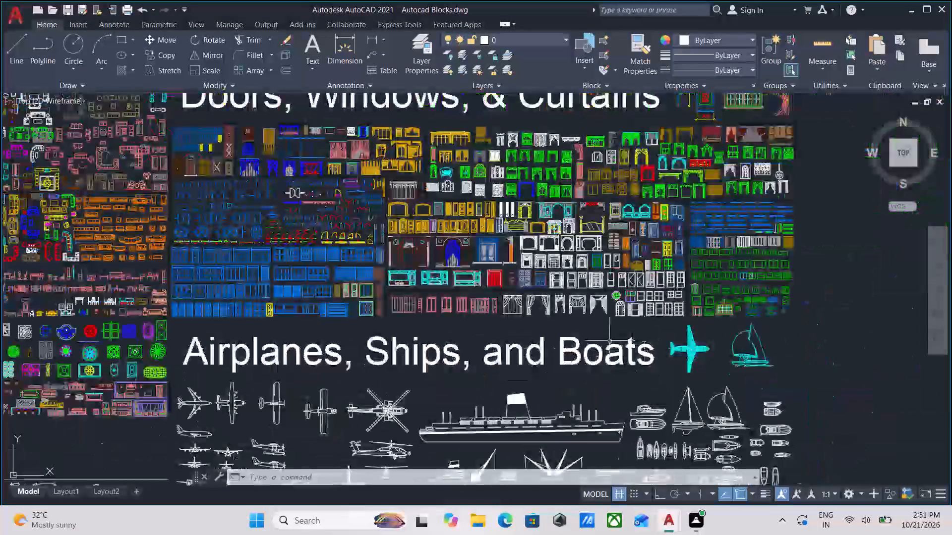
middle_click_drag(606, 340, 582, 403)
scroll(568, 343, "up", 3)
scroll(568, 343, "down", 2)
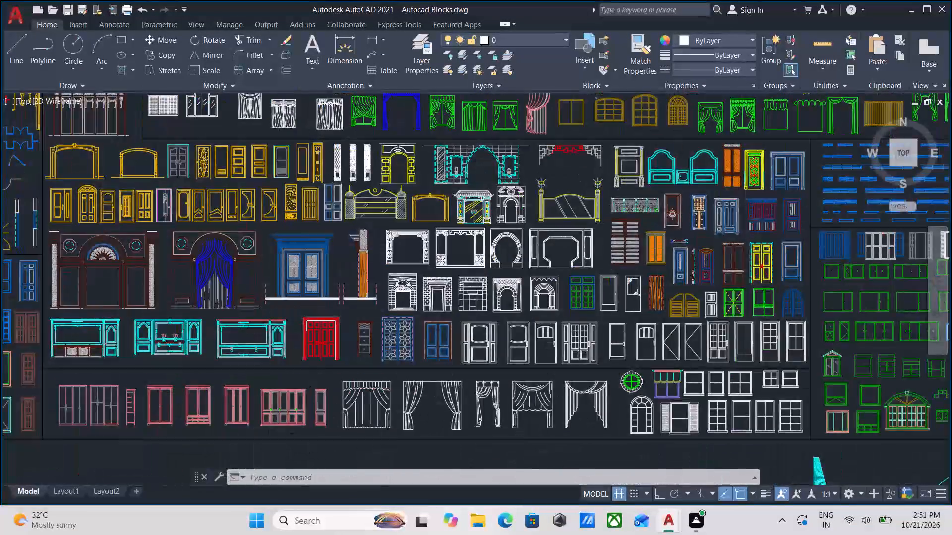
middle_click_drag(568, 343, 571, 428)
scroll(616, 326, "down", 2)
middle_click_drag(617, 349, 620, 378)
scroll(620, 378, "up", 2)
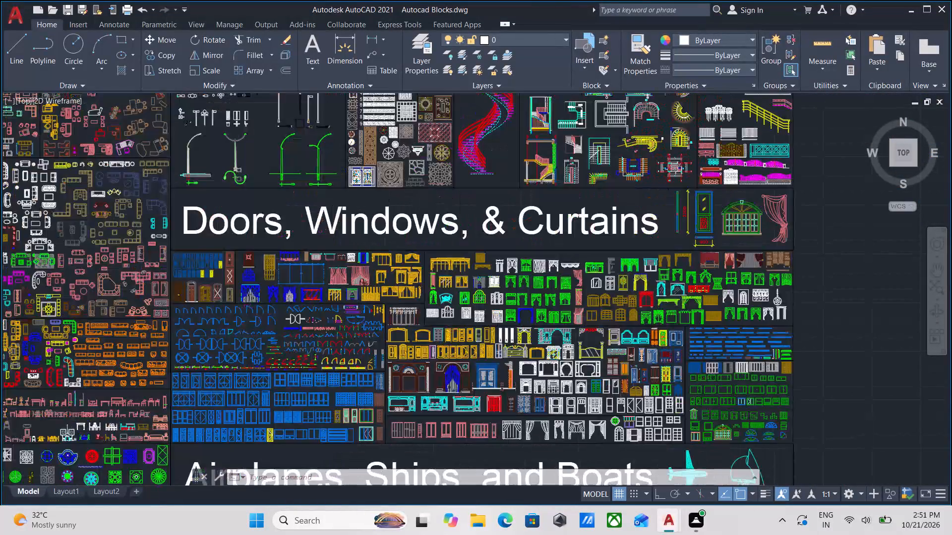
scroll(582, 295, "up", 2)
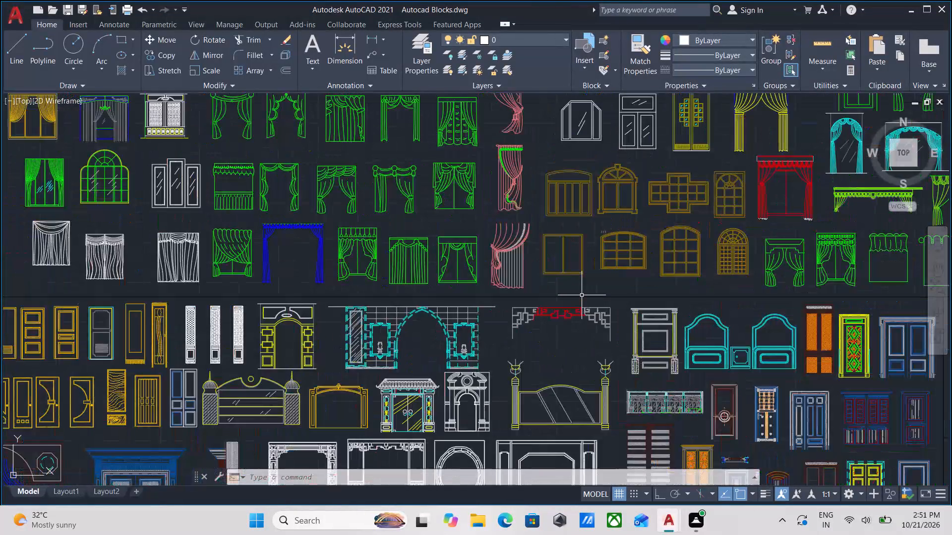
scroll(582, 295, "down", 4)
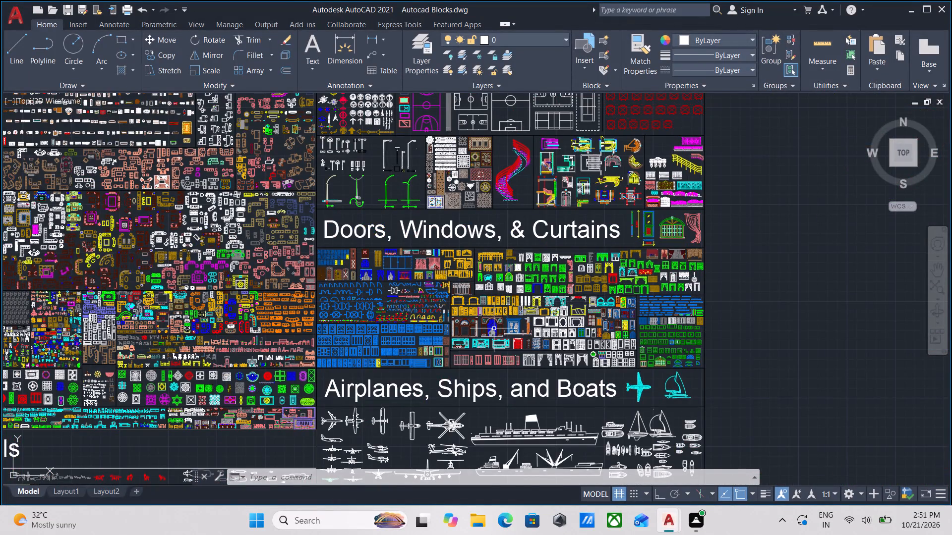
scroll(554, 329, "up", 5)
scroll(599, 308, "down", 2)
middle_click_drag(599, 308, 600, 320)
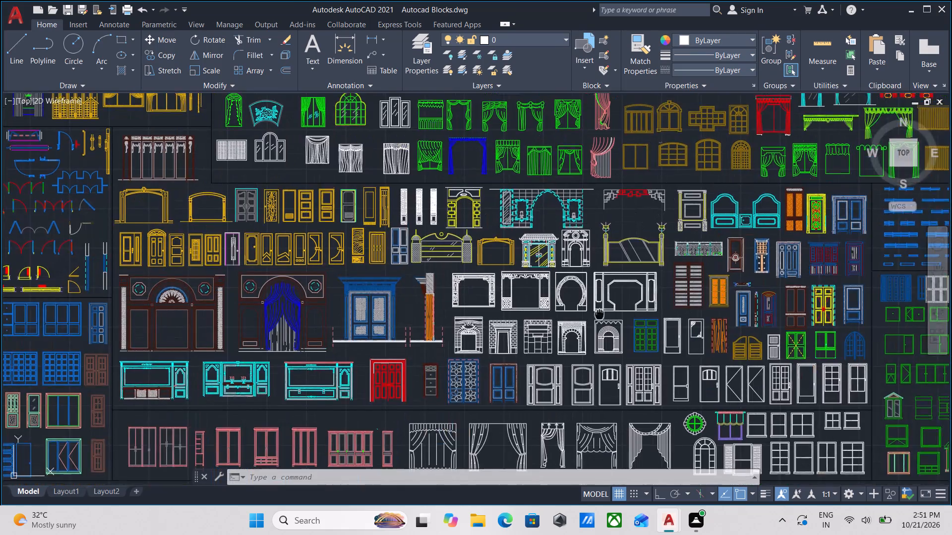
middle_click_drag(600, 320, 602, 348)
middle_click_drag(689, 254, 656, 366)
scroll(681, 281, "down", 1)
middle_click_drag(681, 281, 683, 374)
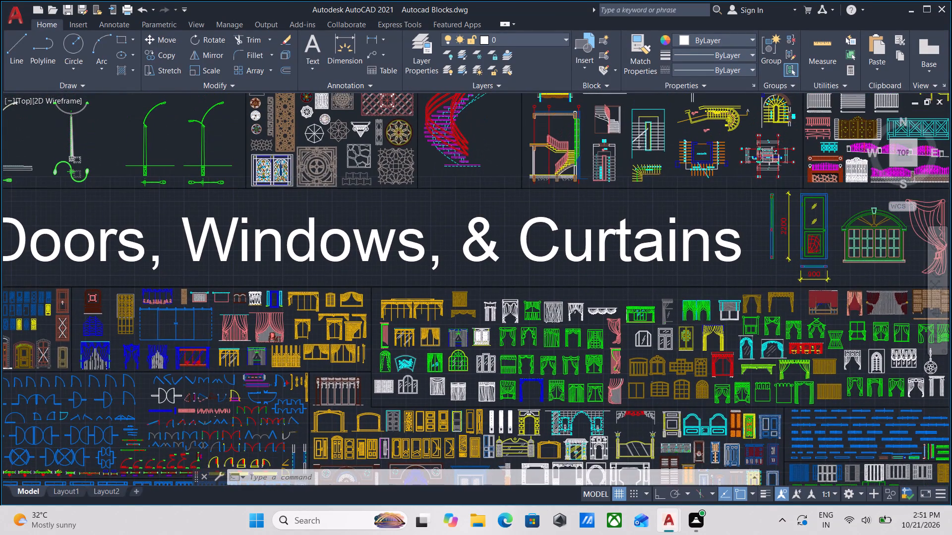
middle_click_drag(675, 253, 672, 334)
scroll(675, 253, "down", 1)
middle_click_drag(580, 239, 588, 305)
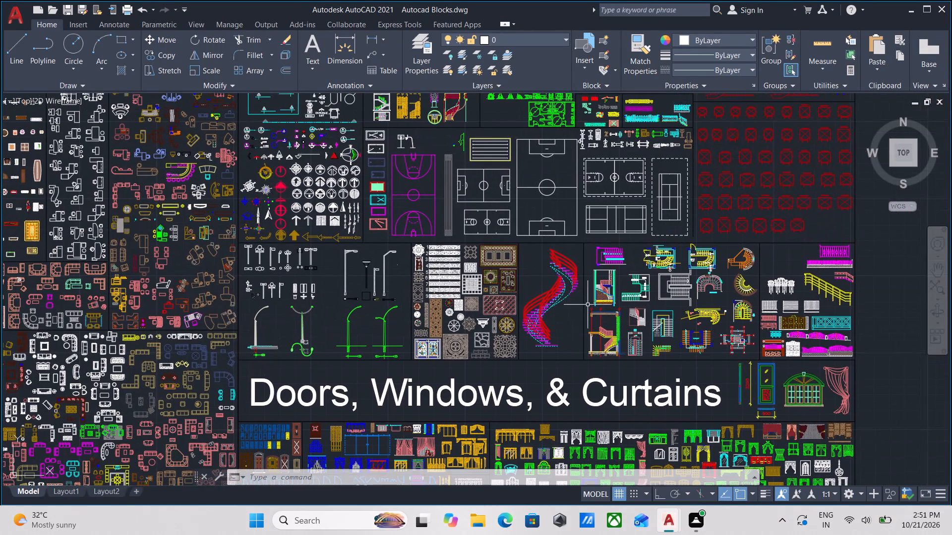
Examine the staircase blocks and the Others section's stair, column, cornice and railing blocks for pieces usable on the elevation.
scroll(649, 364, "up", 2)
middle_click_drag(657, 290, 566, 352)
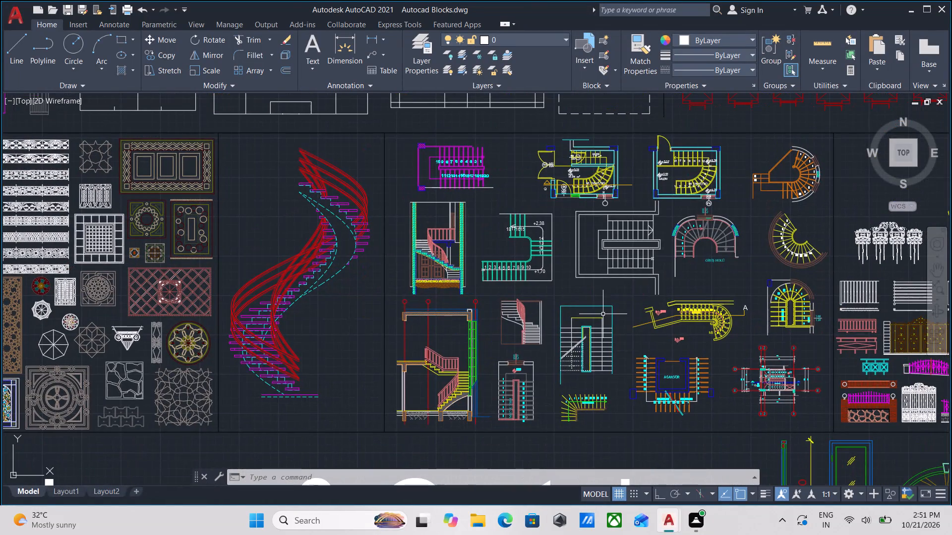
middle_click_drag(604, 314, 508, 380)
scroll(496, 382, "down", 1)
middle_click_drag(462, 385, 579, 349)
scroll(462, 385, "down", 1)
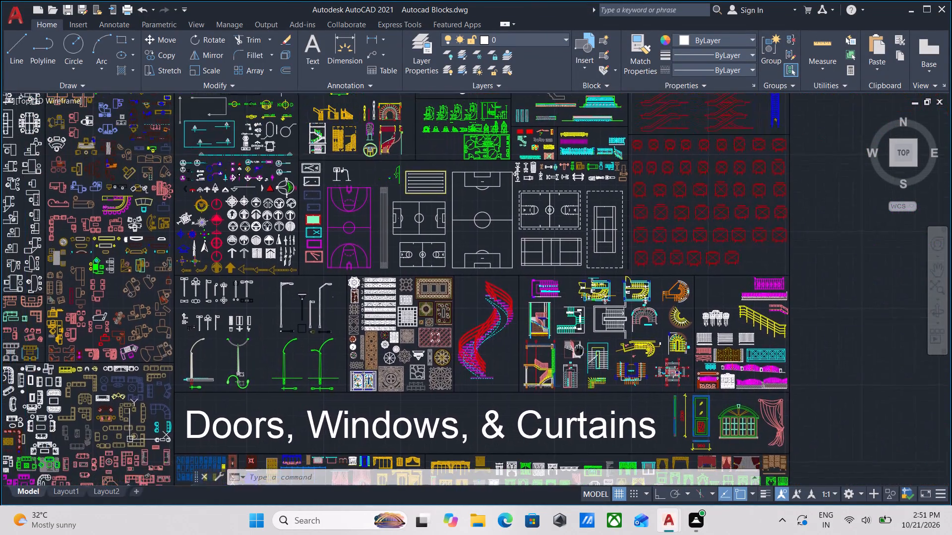
scroll(405, 304, "up", 3)
scroll(405, 304, "down", 2)
middle_click_drag(405, 304, 520, 466)
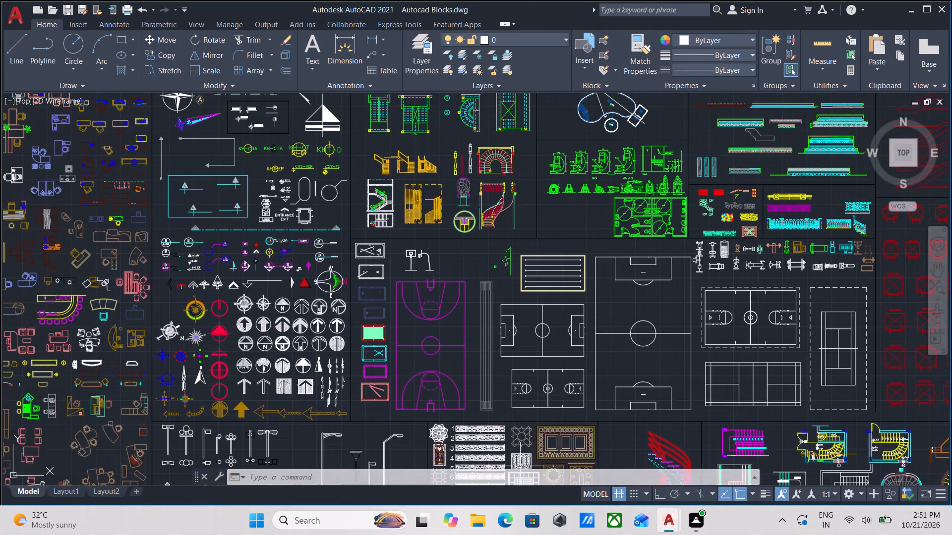
middle_click_drag(372, 289, 477, 356)
middle_click_drag(634, 295, 551, 318)
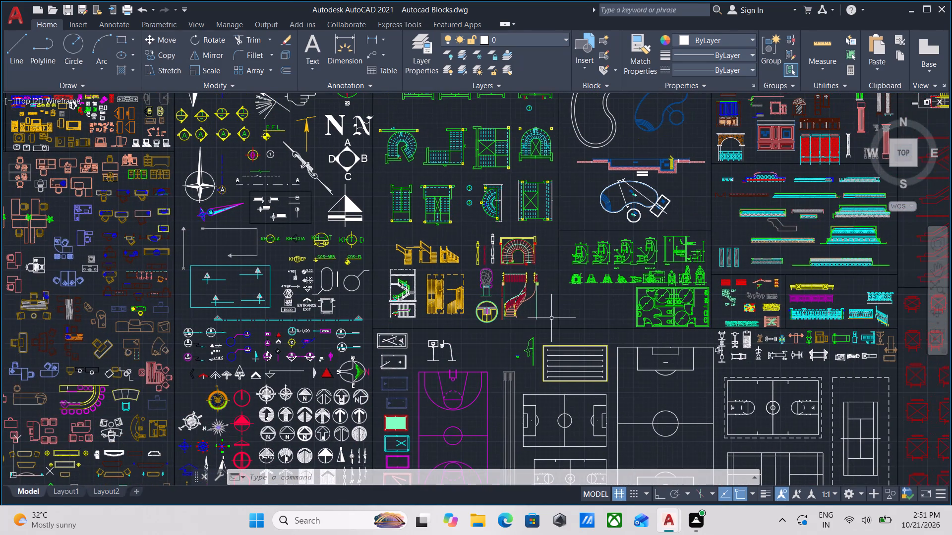
middle_click_drag(446, 256, 448, 308)
scroll(476, 256, "up", 1)
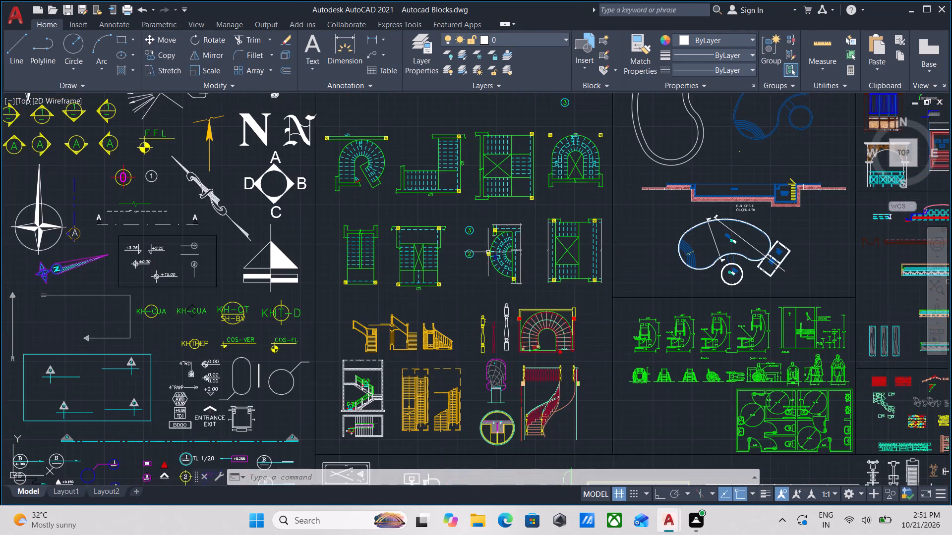
middle_click_drag(493, 251, 362, 309)
scroll(549, 290, "down", 1)
middle_click_drag(549, 290, 548, 392)
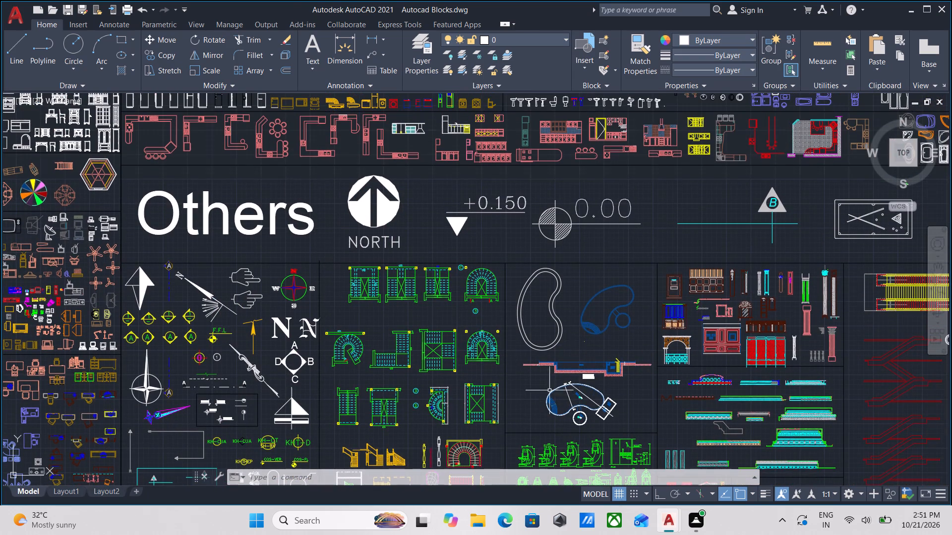
scroll(733, 353, "up", 2)
scroll(733, 353, "down", 2)
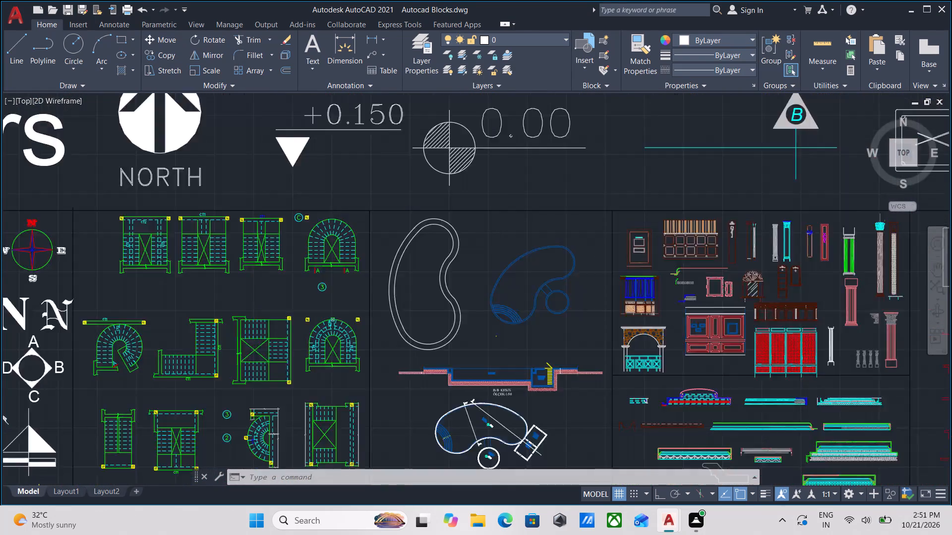
middle_click_drag(733, 353, 724, 231)
scroll(710, 352, "up", 2)
scroll(625, 337, "down", 1)
middle_click_drag(625, 337, 677, 233)
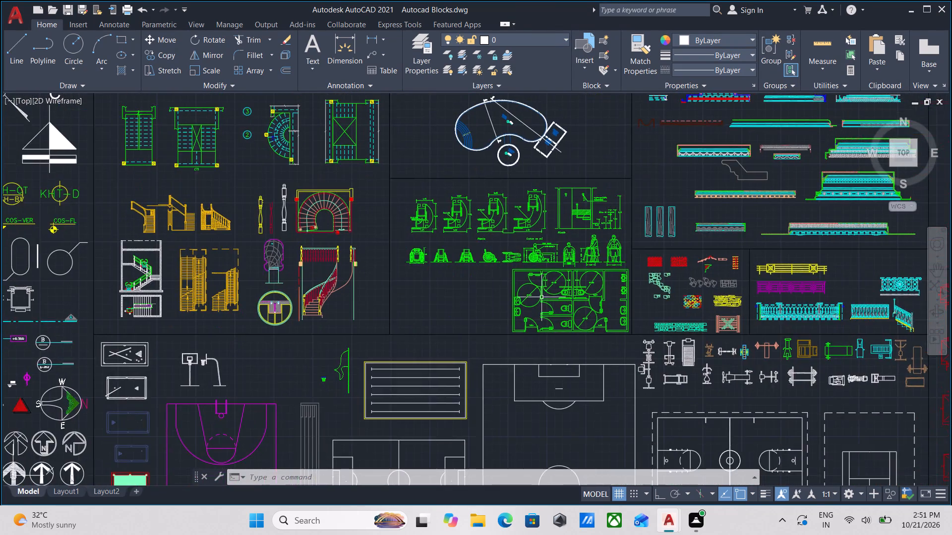
scroll(456, 332, "down", 2)
middle_click_drag(463, 317, 535, 242)
scroll(434, 360, "up", 2)
scroll(433, 367, "down", 2)
middle_click_drag(433, 367, 488, 216)
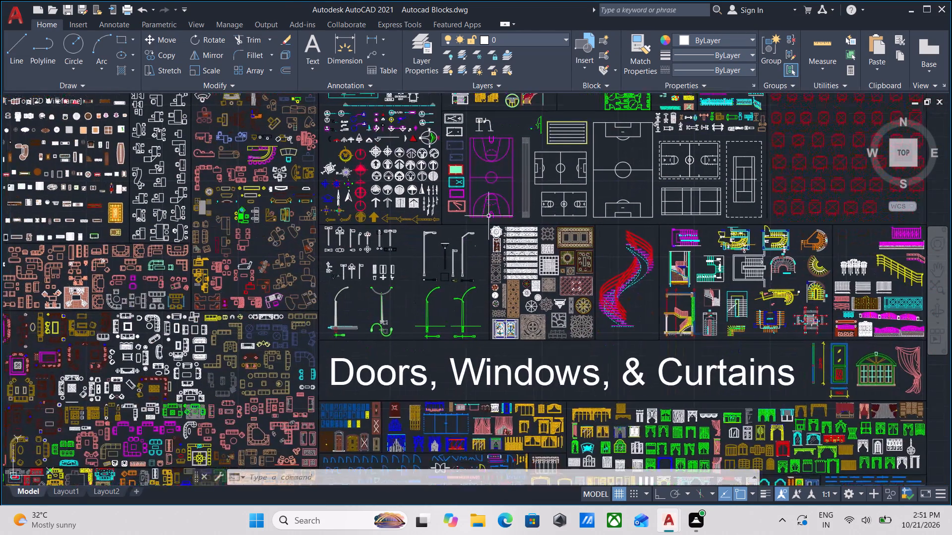
Check the Doors, Windows, & Curtains section again, along with the street-light, ornamental pattern and staircase blocks above it.
scroll(411, 283, "down", 2)
middle_click_drag(409, 281, 478, 237)
scroll(415, 294, "up", 3)
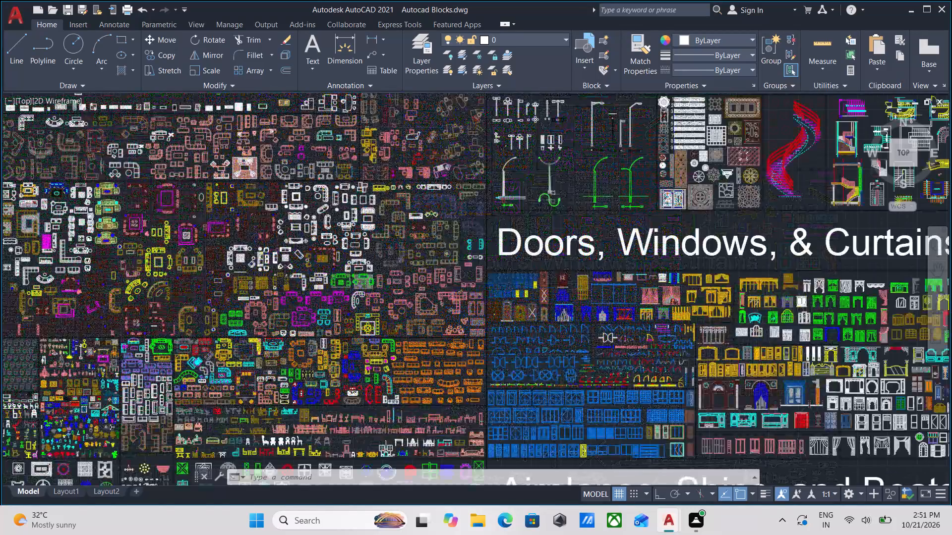
scroll(682, 386, "up", 1)
scroll(665, 357, "down", 2)
middle_click_drag(657, 347, 541, 336)
scroll(727, 424, "up", 2)
middle_click_drag(721, 369, 601, 373)
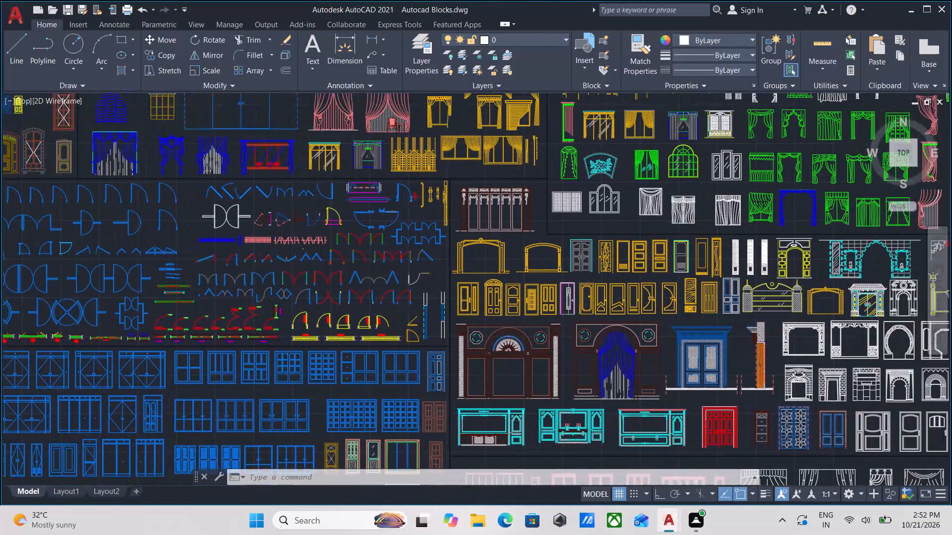
scroll(603, 304, "down", 2)
middle_click_drag(603, 304, 541, 407)
middle_click_drag(563, 268, 541, 403)
middle_click_drag(590, 247, 578, 384)
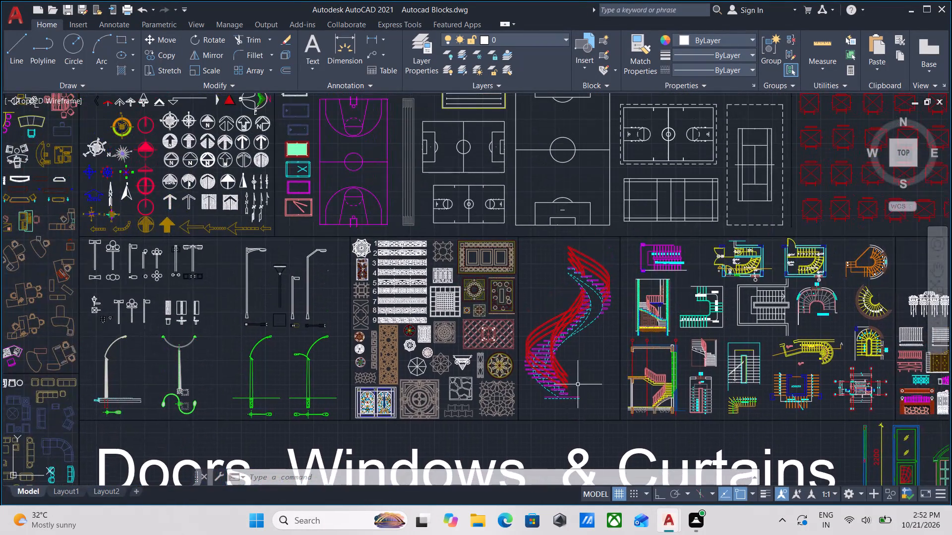
scroll(594, 341, "up", 2)
scroll(594, 341, "down", 2)
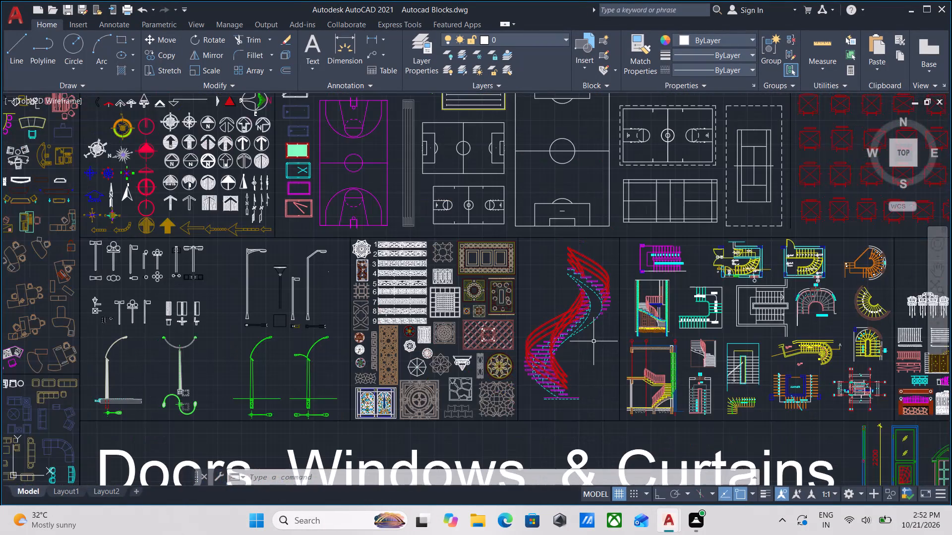
Inspect the Others section's heading area, including the tiny green block near the billiard table, and the escalator blocks.
middle_click_drag(594, 341, 615, 301)
scroll(435, 270, "down", 2)
middle_click_drag(435, 270, 482, 370)
middle_click_drag(470, 259, 467, 357)
middle_click_drag(496, 266, 492, 307)
scroll(677, 258, "up", 3)
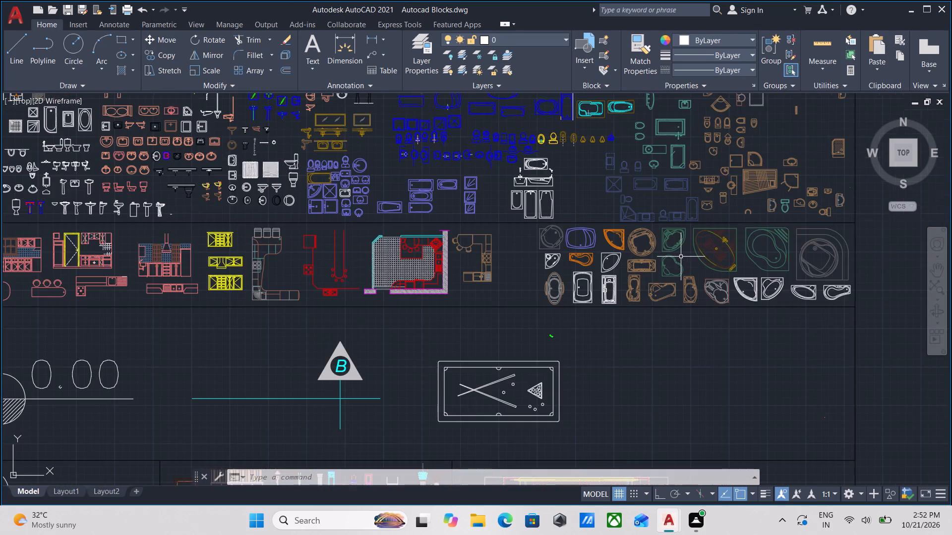
scroll(681, 275, "down", 2)
scroll(686, 312, "up", 3)
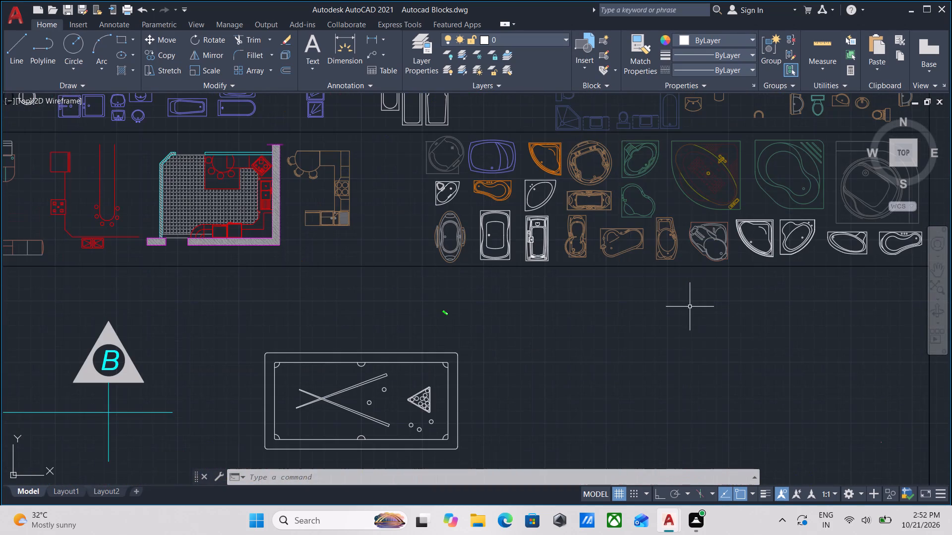
scroll(480, 323, "up", 4)
scroll(275, 287, "up", 3)
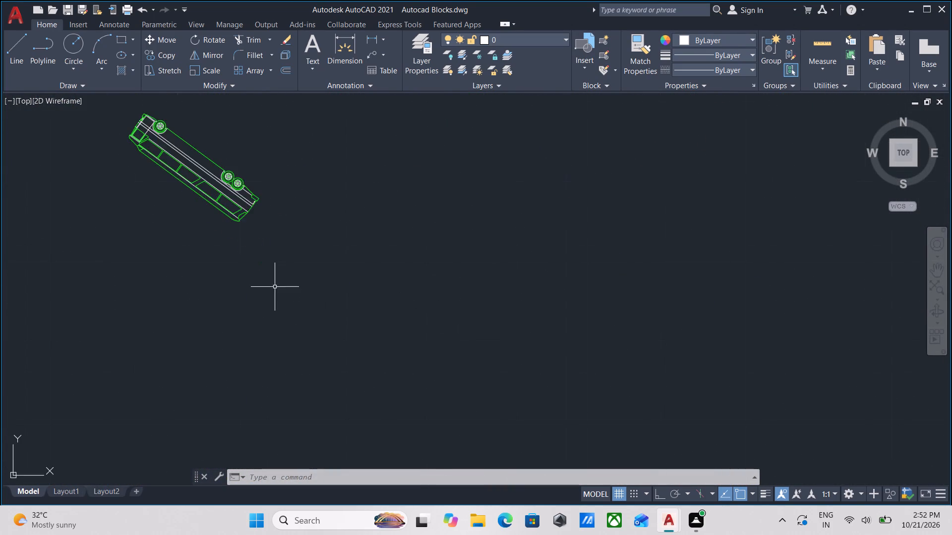
middle_click_drag(275, 287, 448, 419)
scroll(354, 326, "up", 2)
scroll(354, 326, "down", 4)
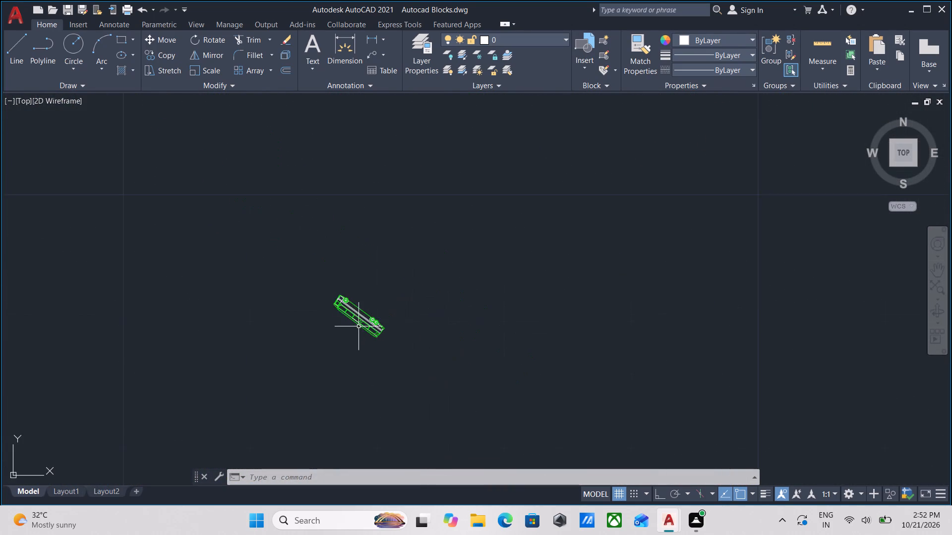
scroll(359, 326, "down", 4)
scroll(436, 373, "down", 2)
middle_click_drag(436, 373, 444, 215)
scroll(505, 261, "down", 1)
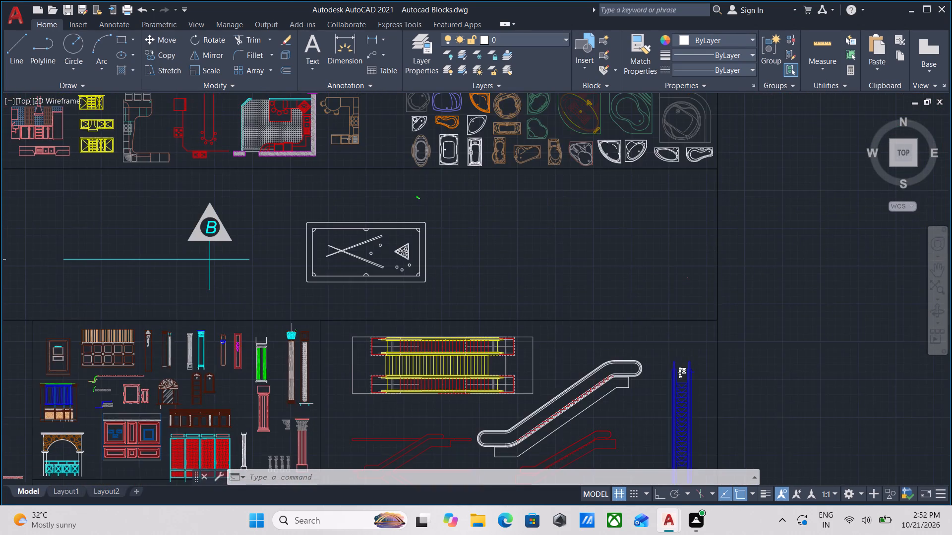
scroll(507, 263, "down", 1)
scroll(500, 296, "up", 4)
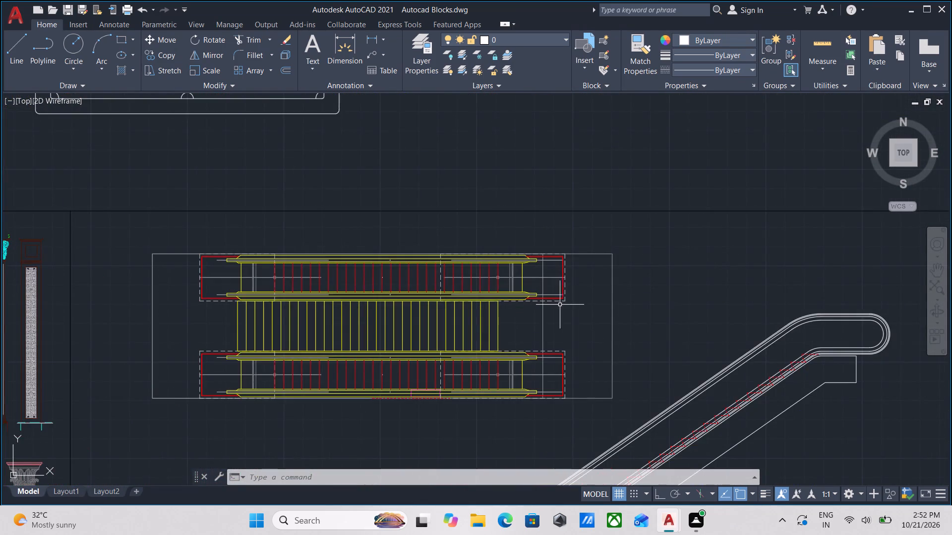
scroll(571, 303, "down", 2)
middle_click_drag(583, 295, 582, 230)
scroll(636, 314, "down", 2)
middle_click_drag(636, 310, 645, 222)
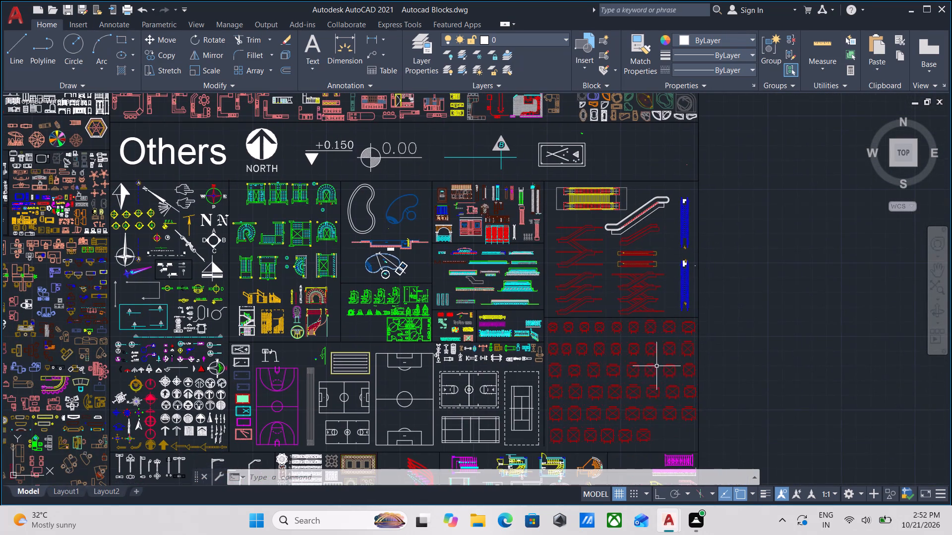
Examine the fence, gate and railing blocks above the Doors, Windows, & Curtains heading, including the brick boundary wall with ornamental fencing.
middle_click_drag(656, 366, 651, 239)
scroll(631, 302, "down", 1)
middle_click_drag(622, 313, 630, 252)
scroll(599, 326, "up", 3)
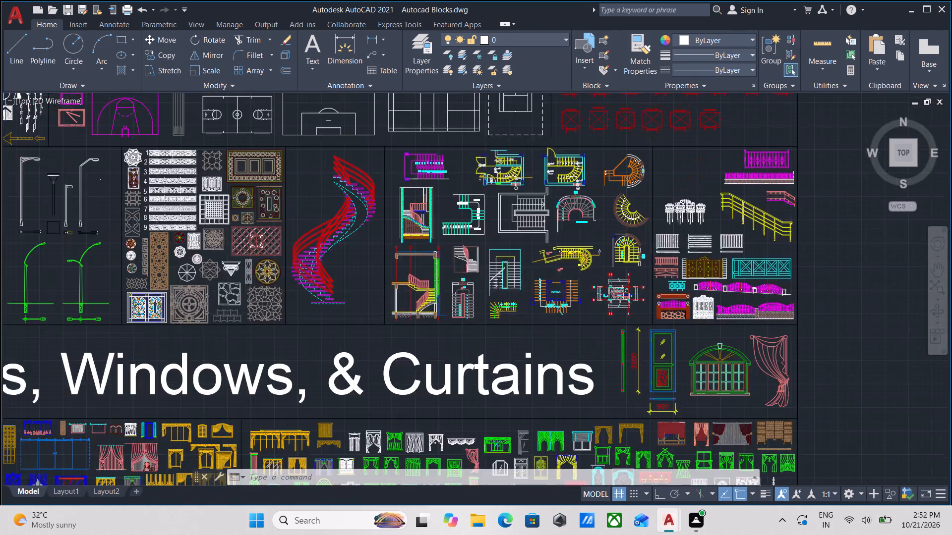
scroll(632, 306, "down", 1)
middle_click_drag(632, 306, 570, 295)
scroll(696, 298, "up", 2)
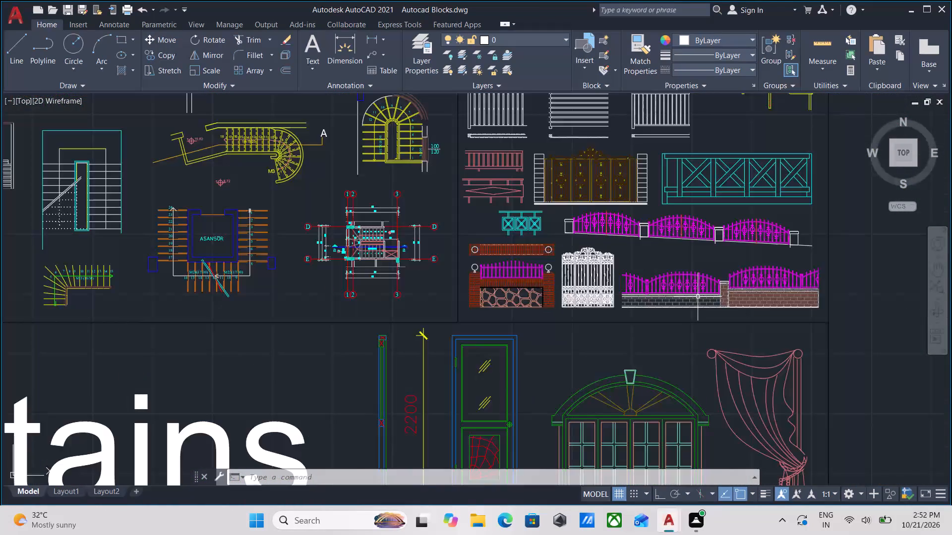
scroll(698, 297, "up", 2)
scroll(698, 297, "down", 1)
middle_click_drag(698, 297, 495, 314)
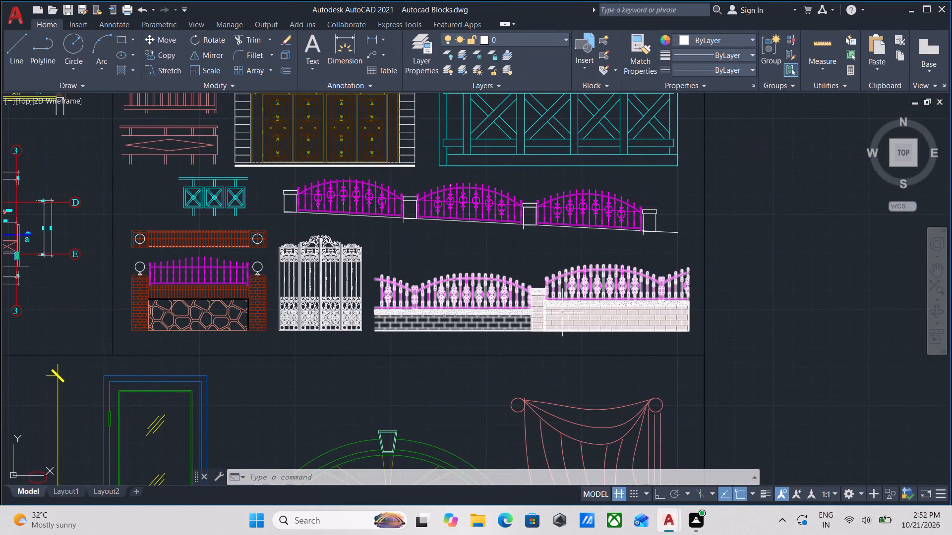
middle_click(562, 313)
scroll(562, 313, "down", 1)
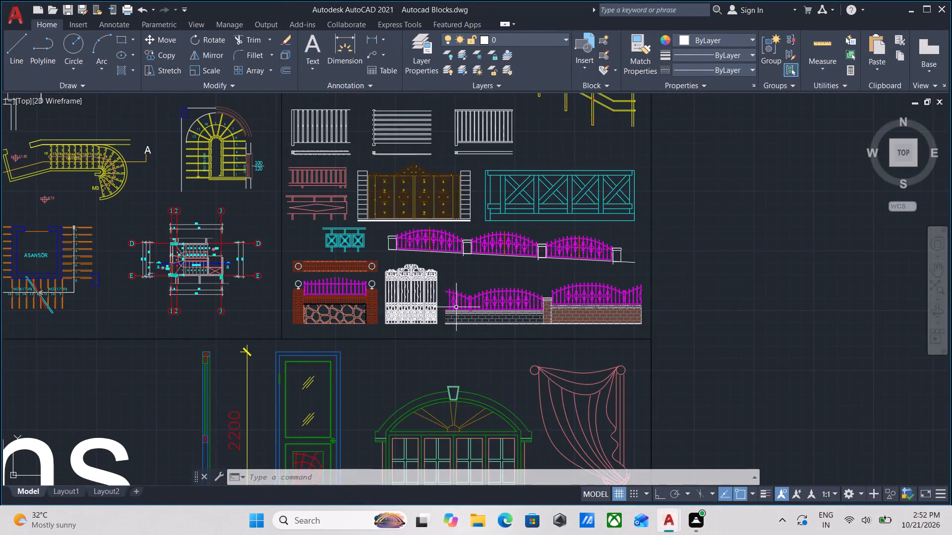
Examine the ornamental gates, picket railings, cross-braced railing and arched fence blocks above the Doors, Windows, & Curtains heading.
scroll(357, 313, "up", 3)
scroll(421, 295, "down", 1)
middle_click_drag(421, 295, 411, 389)
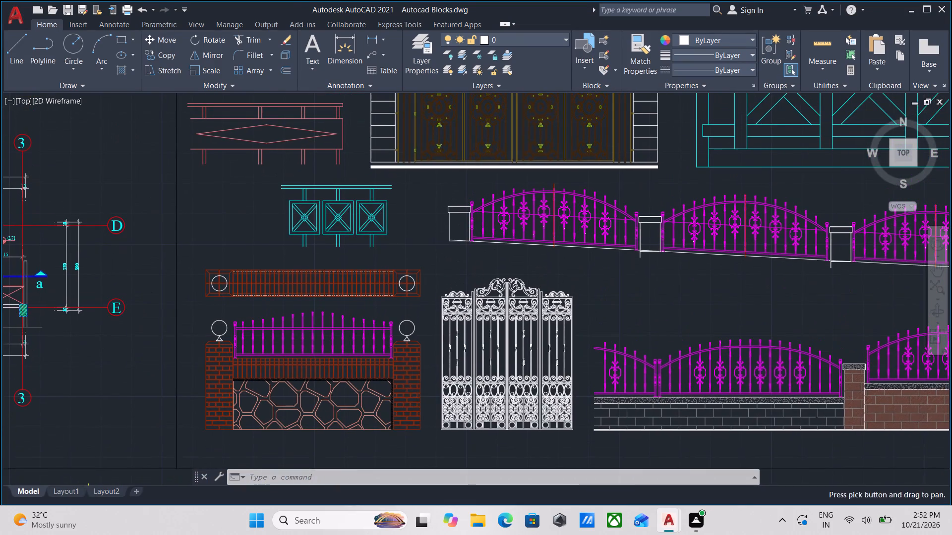
scroll(450, 319, "down", 1)
middle_click_drag(450, 319, 357, 354)
scroll(642, 326, "up", 2)
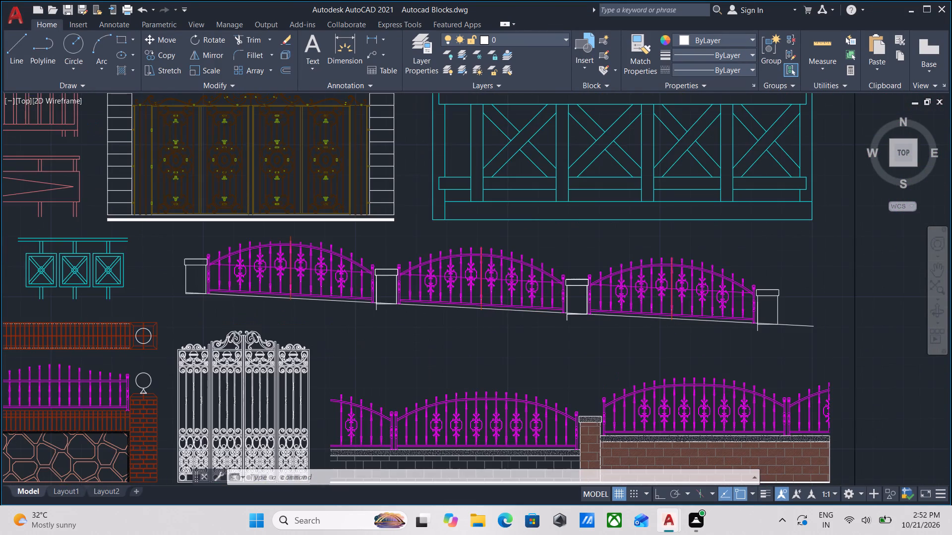
scroll(464, 315, "down", 2)
middle_click_drag(464, 315, 494, 395)
middle_click_drag(484, 324, 506, 359)
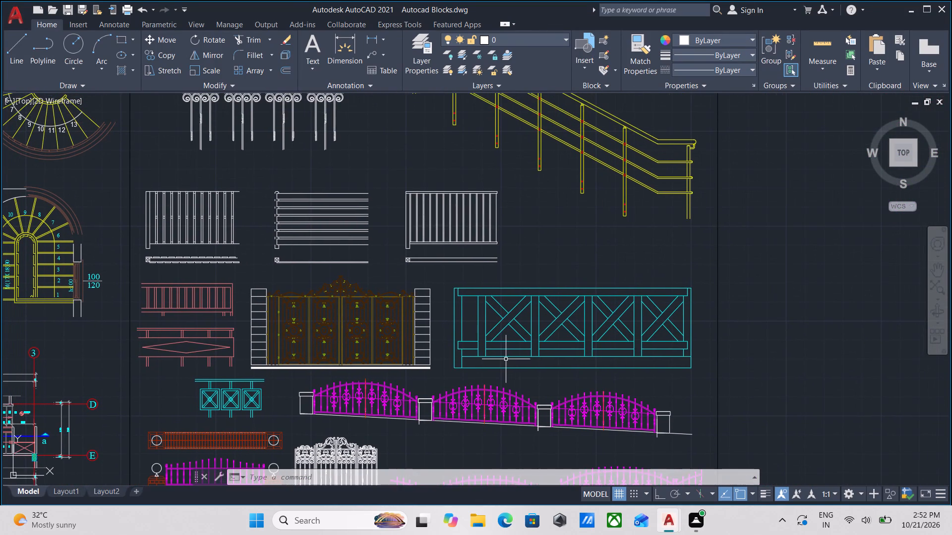
scroll(506, 359, "up", 1)
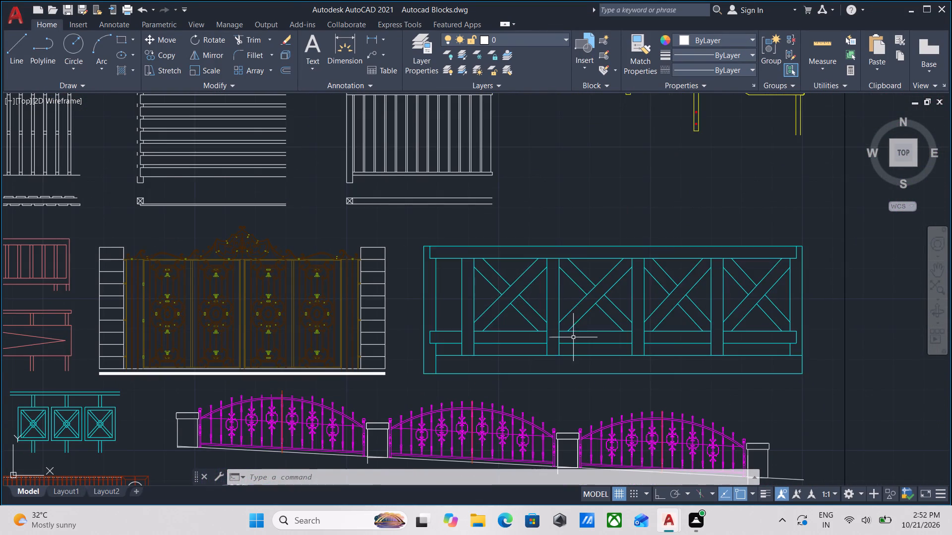
scroll(579, 335, "down", 1)
middle_click_drag(579, 335, 611, 339)
scroll(579, 335, "down", 1)
scroll(640, 351, "up", 1)
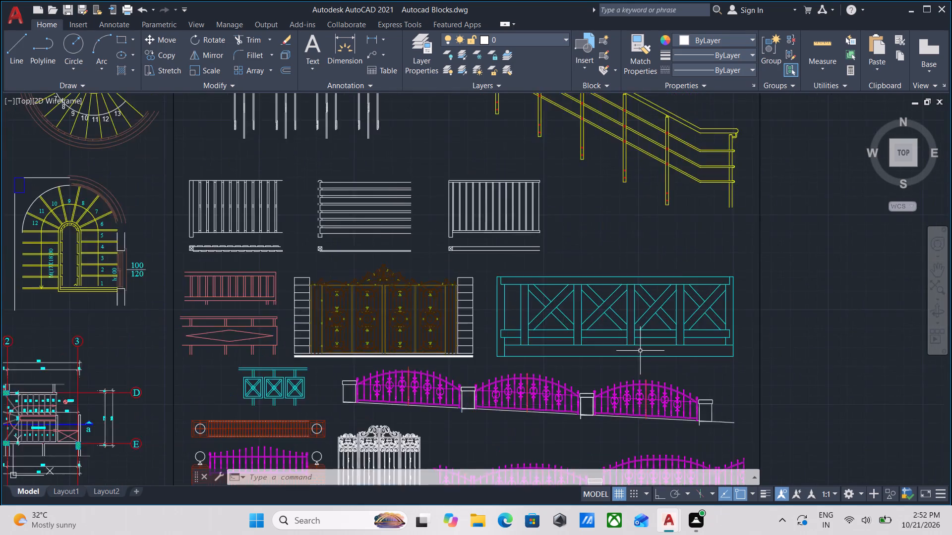
scroll(641, 351, "up", 1)
scroll(641, 351, "down", 1)
middle_click_drag(641, 351, 651, 356)
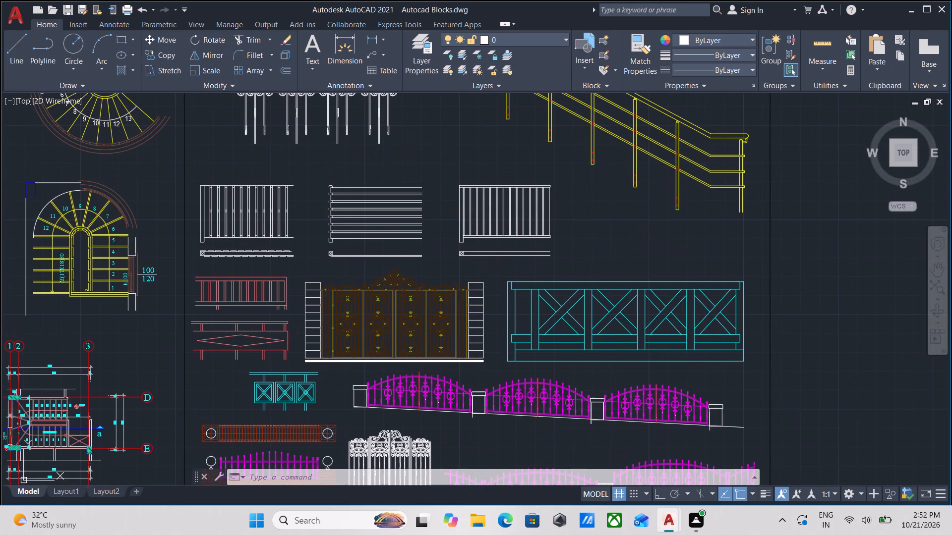
scroll(614, 345, "up", 1)
scroll(640, 340, "down", 1)
middle_click_drag(640, 340, 638, 340)
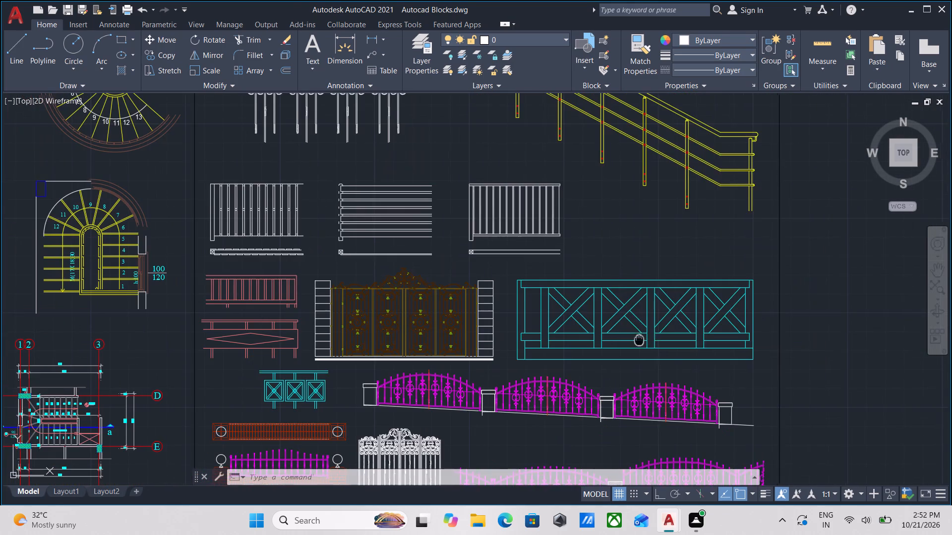
Select the magenta ornamental railing panel above the low brick wall with matching fencing.
middle_click_drag(638, 340, 560, 393)
scroll(561, 355, "down", 1)
middle_click_drag(561, 355, 570, 425)
scroll(675, 274, "up", 2)
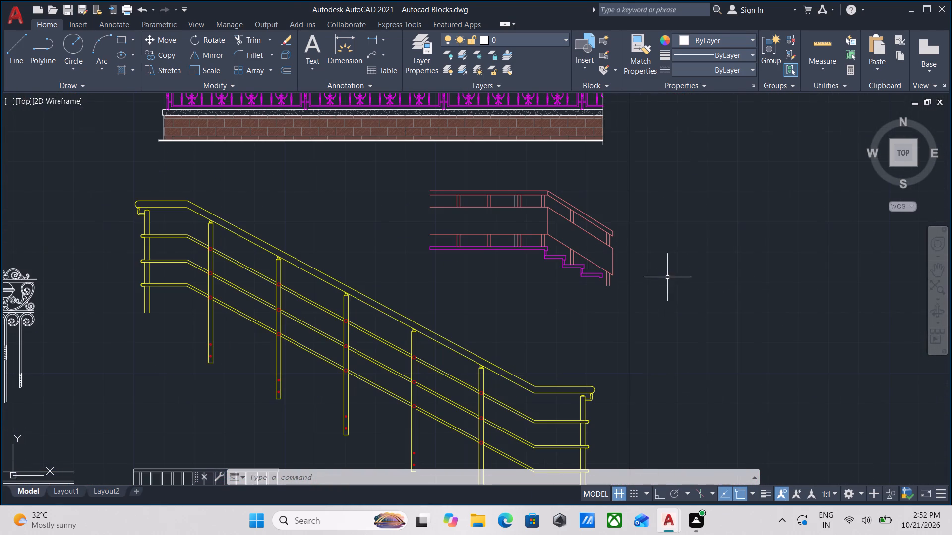
scroll(549, 291, "down", 1)
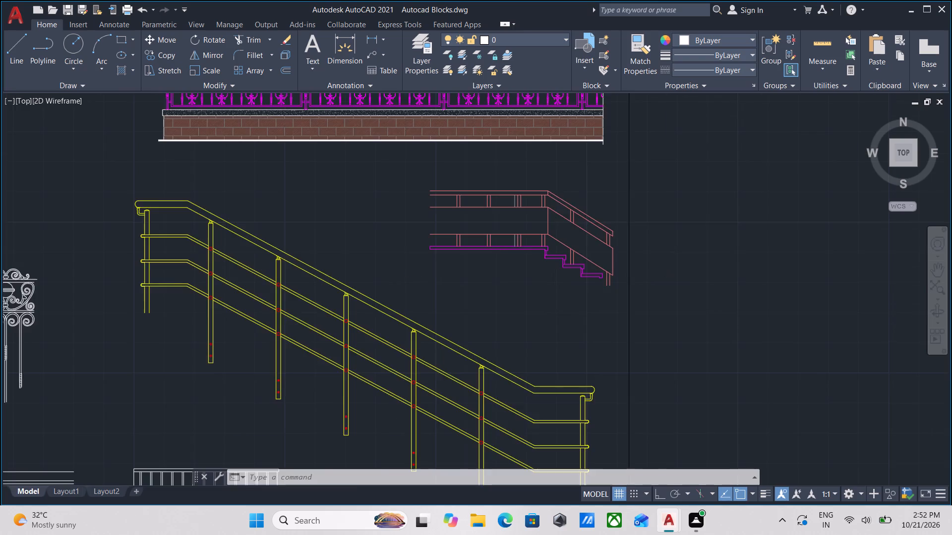
middle_click_drag(549, 291, 578, 329)
middle_click_drag(477, 220, 494, 284)
scroll(494, 284, "up", 1)
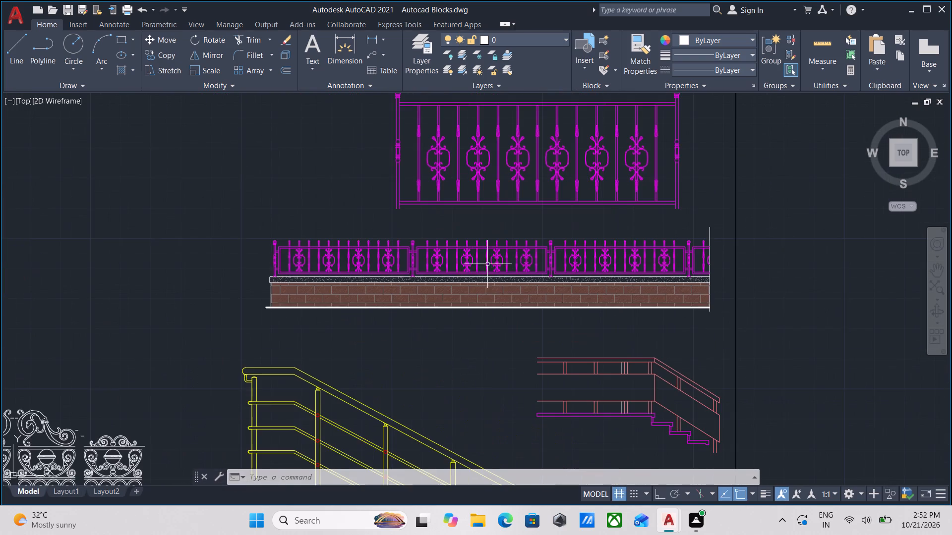
middle_click_drag(487, 260, 496, 320)
left_click(705, 282)
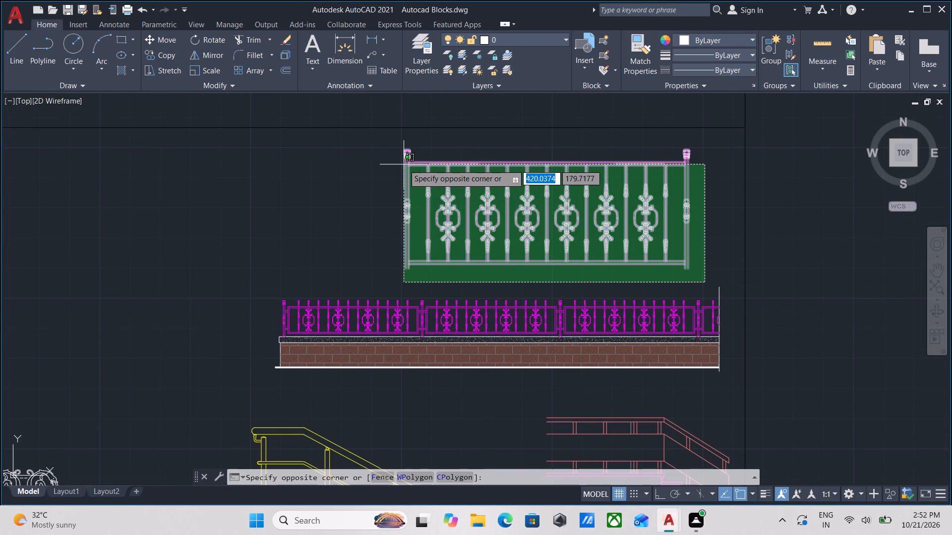
left_click(383, 151)
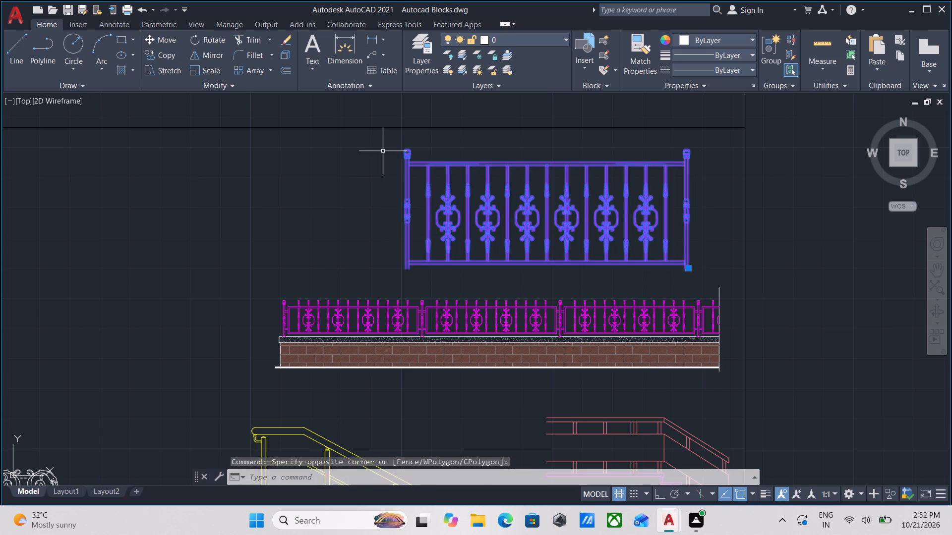
Check the remaining railing, gate and brick boundary-wall blocks around and below the ornamental railing panel.
scroll(397, 201, "down", 2)
middle_click_drag(398, 208, 447, 327)
middle_click_drag(467, 308, 572, 290)
scroll(595, 288, "down", 1)
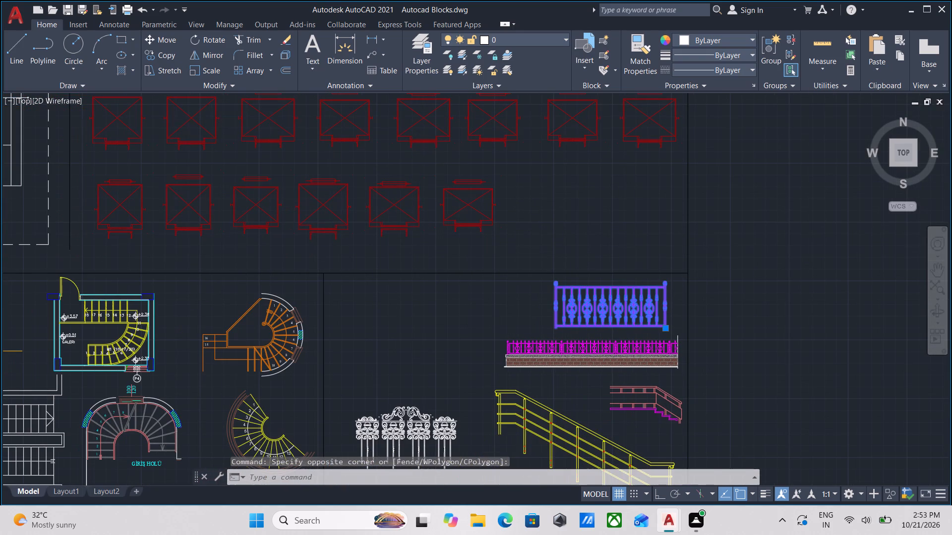
middle_click_drag(622, 293, 626, 309)
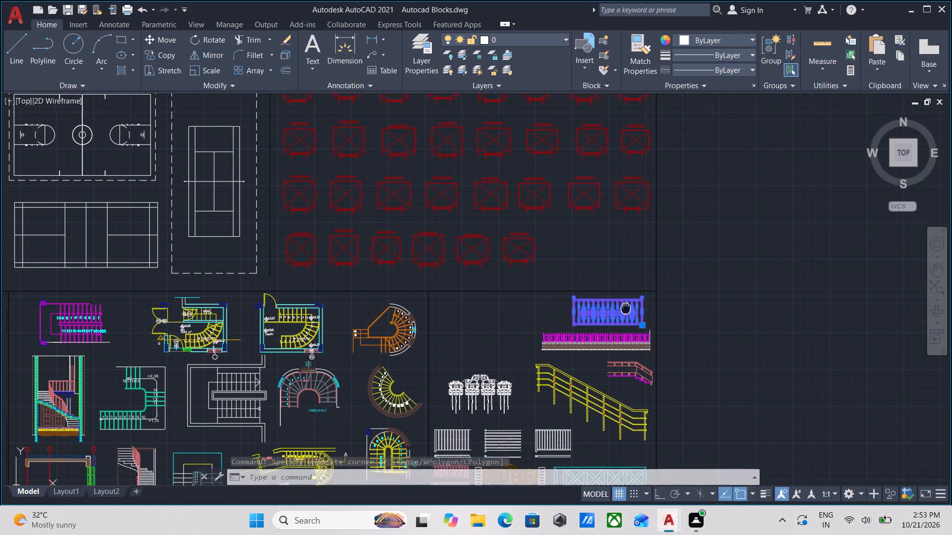
middle_click_drag(626, 309, 625, 208)
scroll(569, 285, "down", 1)
middle_click_drag(569, 285, 570, 244)
scroll(548, 258, "up", 2)
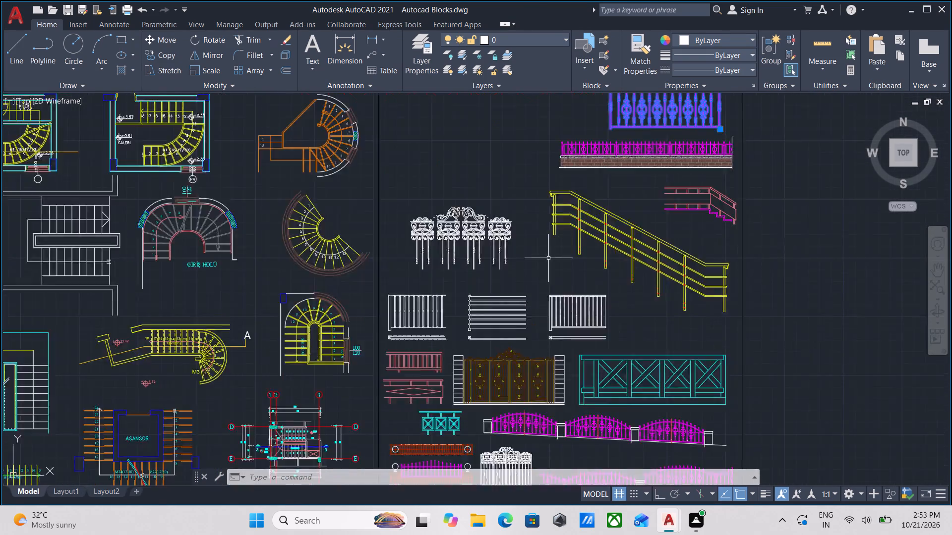
scroll(548, 258, "up", 1)
scroll(437, 251, "up", 2)
scroll(627, 325, "down", 3)
middle_click_drag(627, 325, 573, 182)
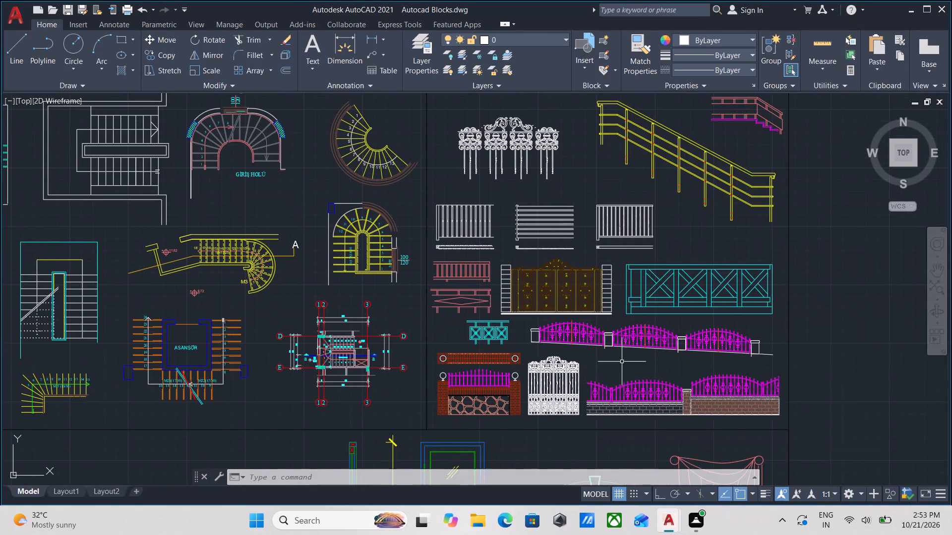
middle_click_drag(629, 386, 580, 243)
scroll(596, 284, "up", 1)
middle_click_drag(596, 292, 593, 312)
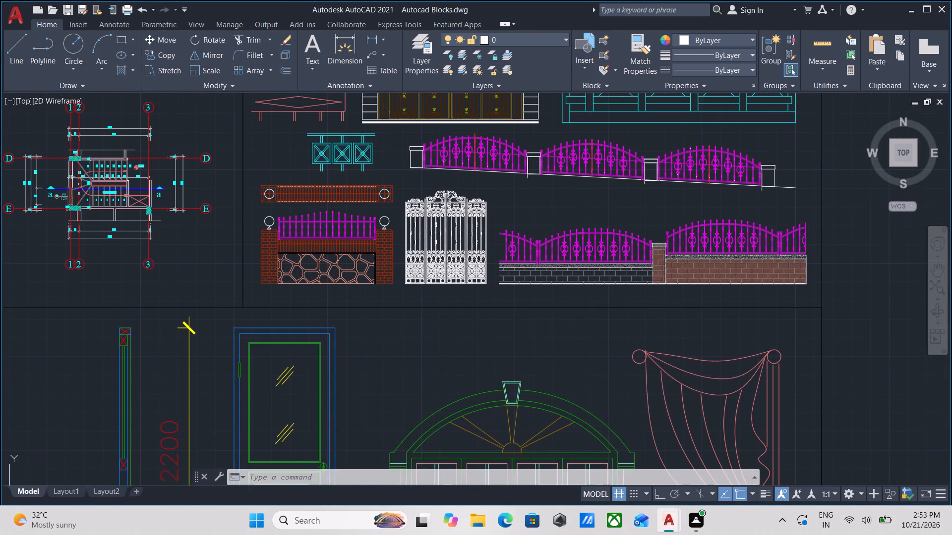
scroll(694, 287, "up", 2)
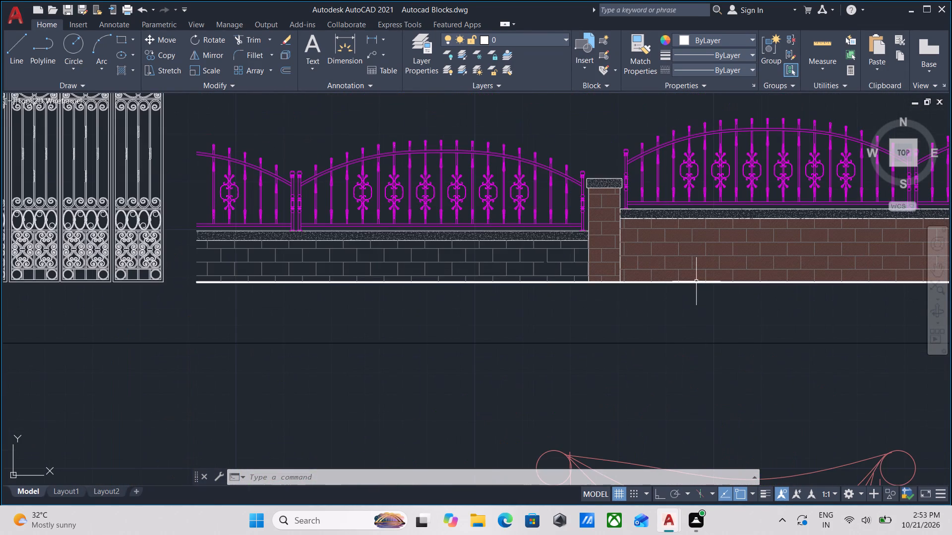
scroll(696, 281, "down", 3)
Browse the Doors, Windows, & Curtains section, examining its window, door, archway and bed-end blocks.
middle_click_drag(702, 296, 600, 188)
scroll(580, 304, "down", 2)
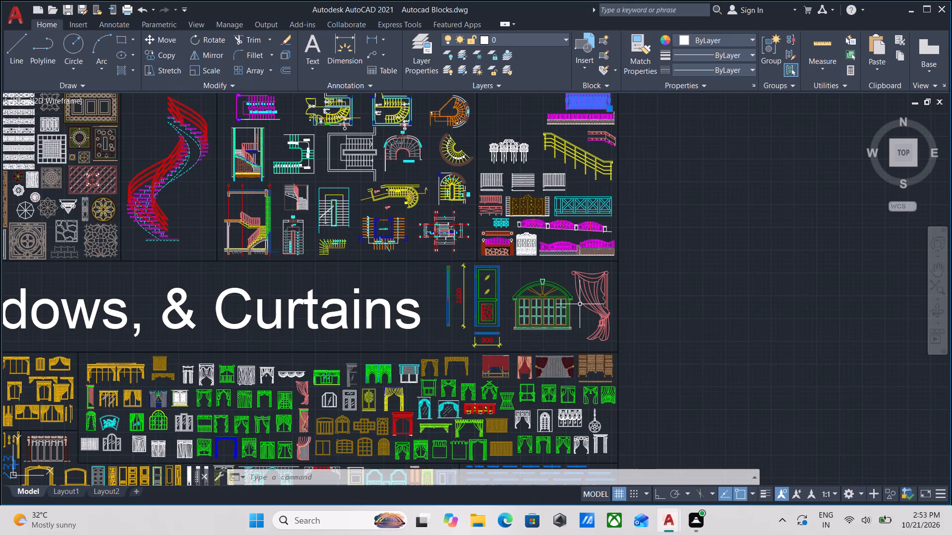
scroll(557, 315, "up", 2)
scroll(535, 327, "down", 3)
middle_click_drag(535, 327, 576, 300)
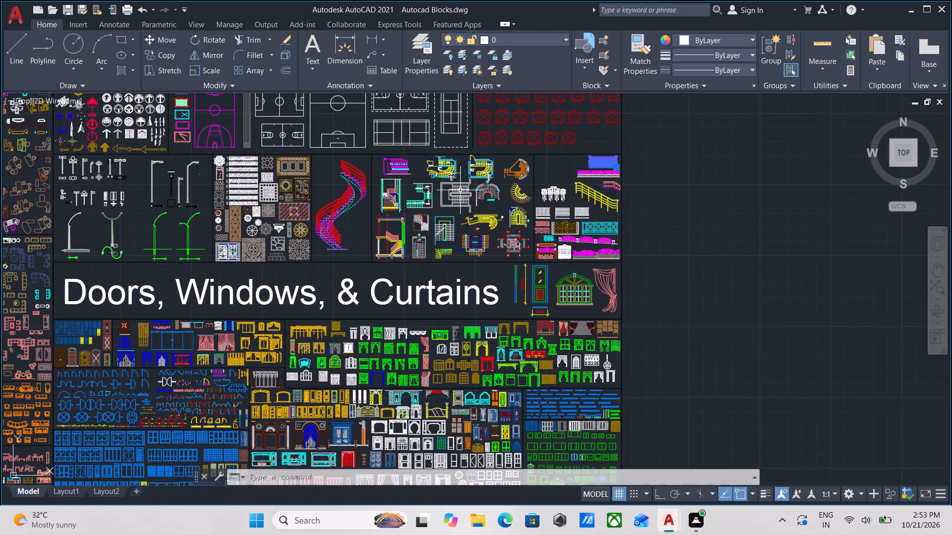
scroll(454, 188, "up", 2)
scroll(610, 280, "down", 2)
middle_click_drag(690, 327, 589, 177)
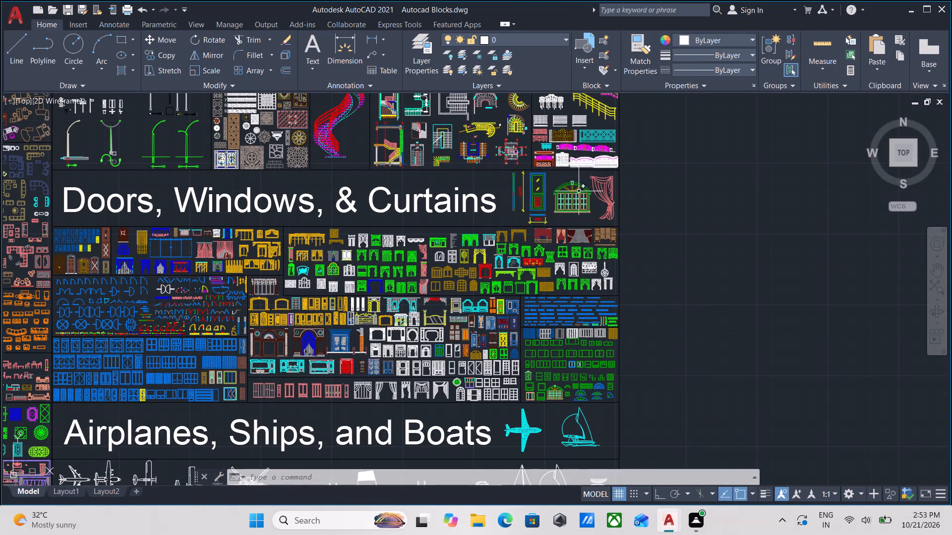
scroll(585, 330, "up", 4)
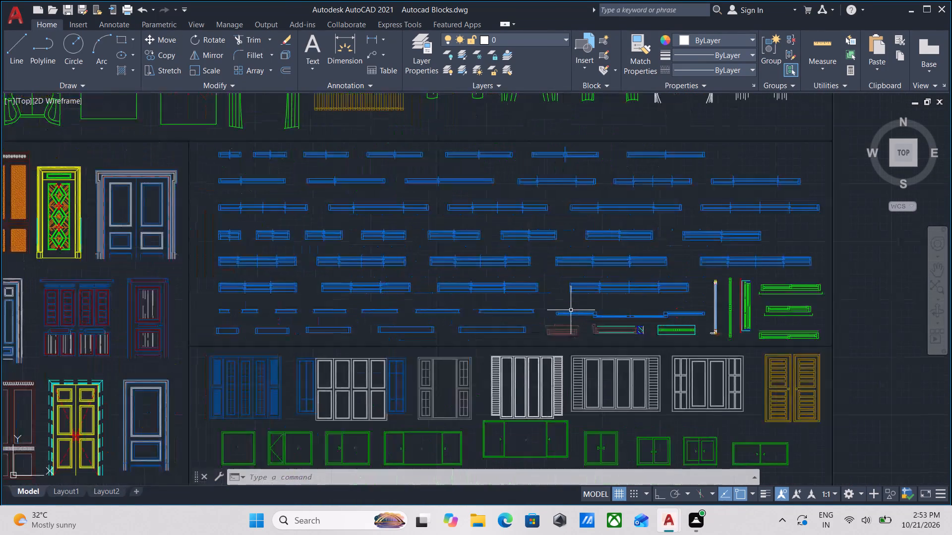
scroll(571, 310, "down", 4)
middle_click_drag(579, 322, 579, 352)
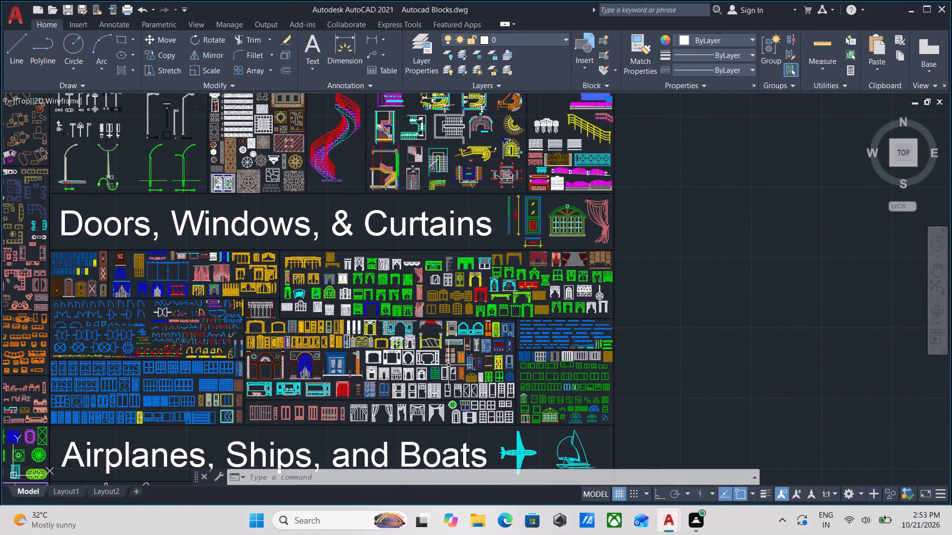
scroll(448, 359, "up", 3)
middle_click_drag(480, 293, 443, 350)
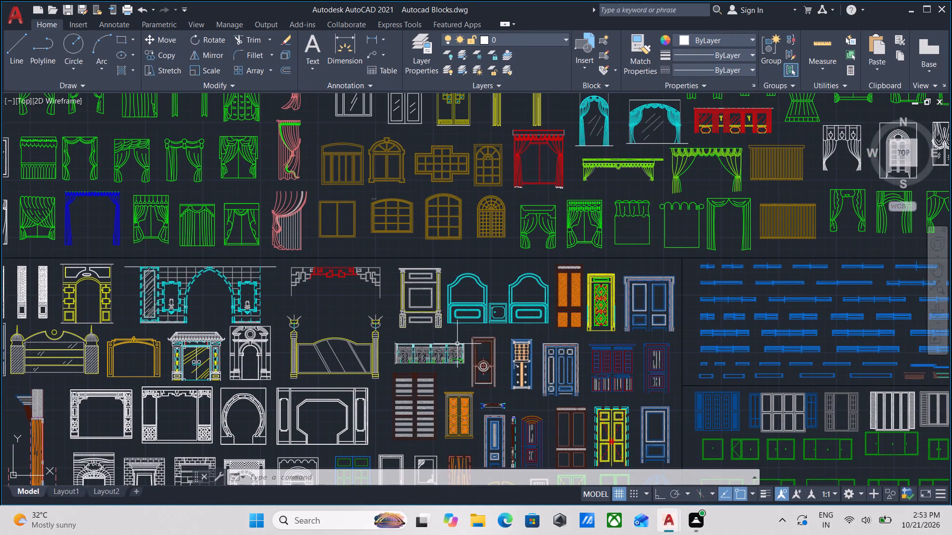
scroll(571, 297, "down", 1)
scroll(489, 376, "up", 2)
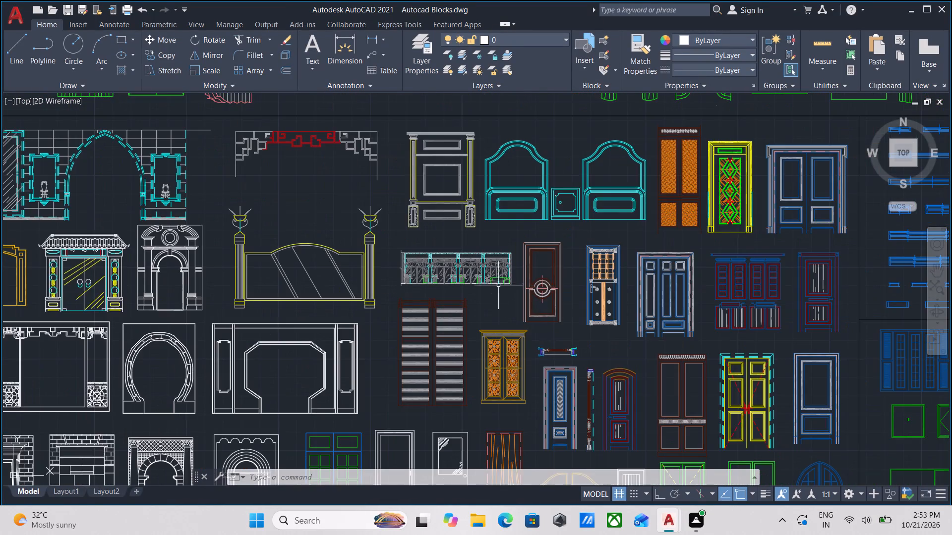
scroll(498, 285, "up", 2)
scroll(498, 285, "down", 5)
middle_click_drag(498, 285, 401, 498)
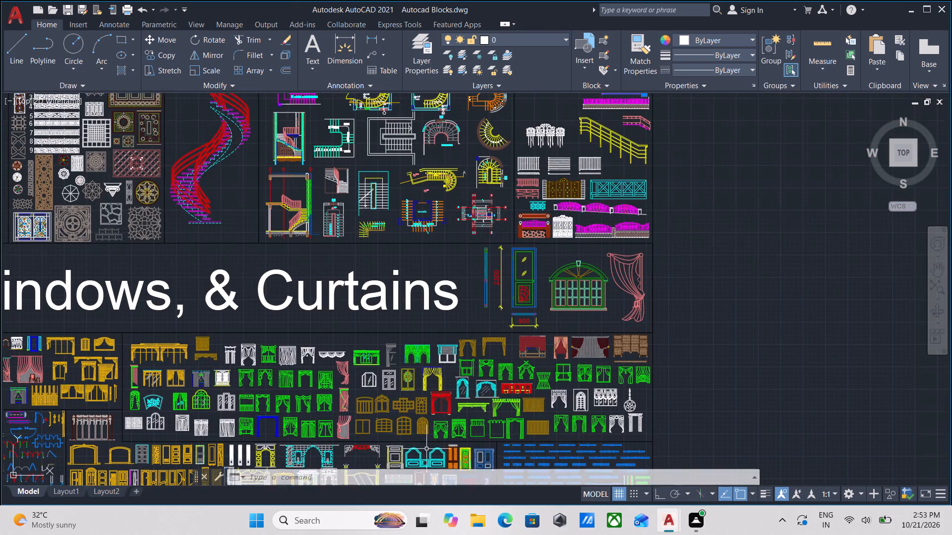
Copy the selected ornamental railing panel and switch to the G+1 2 UNIT FLOOR PLANS drawing.
middle_click_drag(487, 331, 472, 406)
middle_click_drag(529, 315, 503, 420)
scroll(563, 281, "up", 3)
middle_click_drag(584, 257, 583, 261)
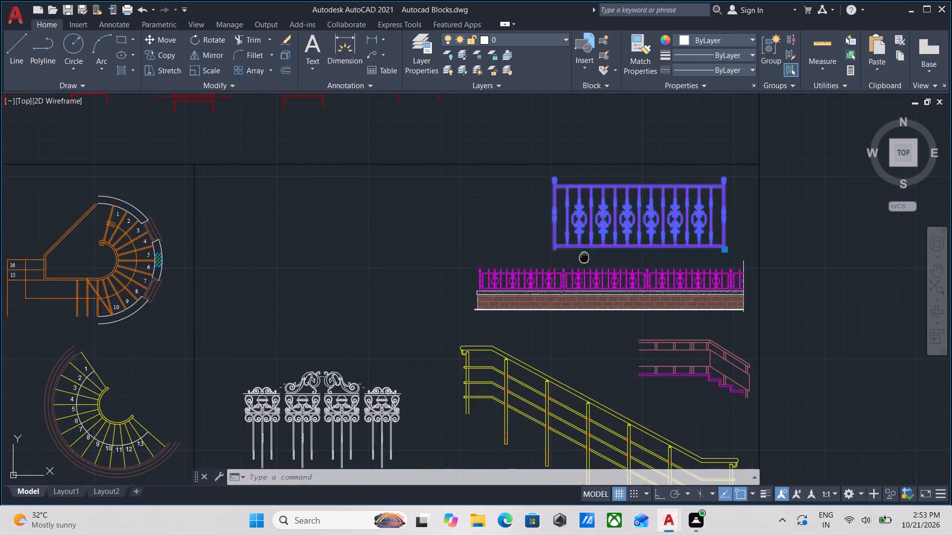
middle_click_drag(583, 261, 541, 329)
key("ctrl+c")
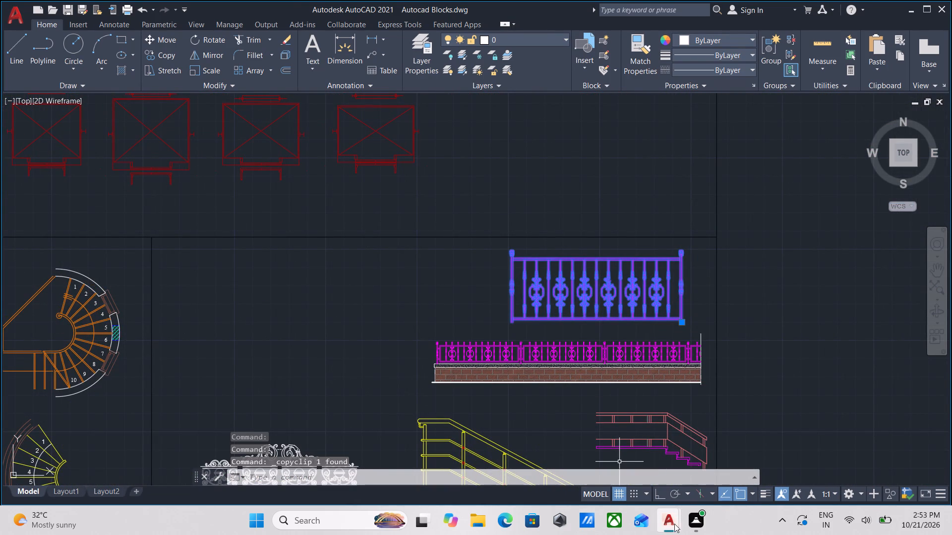
left_click(625, 476)
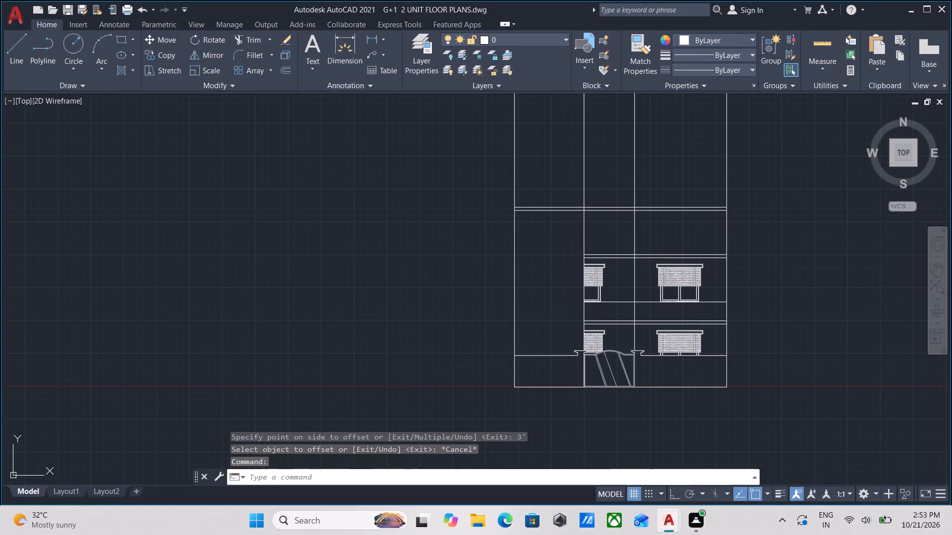
Examine the front elevation's floor lines, windows and the wall space above the entrance gate.
scroll(625, 352, "up", 2)
scroll(625, 352, "down", 1)
middle_click_drag(625, 352, 586, 437)
scroll(621, 396, "up", 3)
middle_click_drag(636, 345, 593, 406)
scroll(598, 374, "down", 1)
middle_click_drag(598, 374, 598, 391)
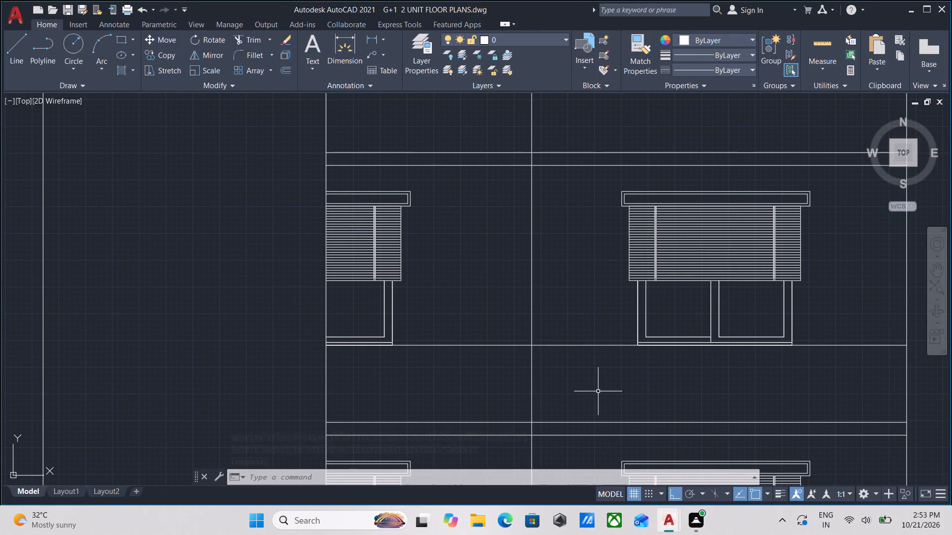
scroll(598, 391, "down", 2)
middle_click_drag(598, 391, 635, 402)
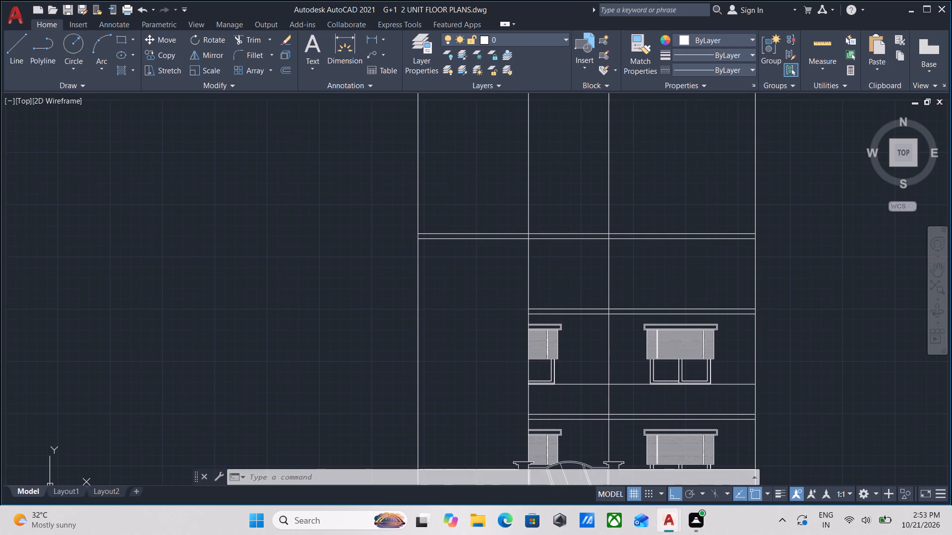
scroll(635, 402, "up", 1)
scroll(635, 402, "down", 1)
middle_click_drag(635, 402, 635, 359)
scroll(626, 374, "up", 2)
scroll(626, 384, "down", 1)
middle_click_drag(626, 384, 624, 369)
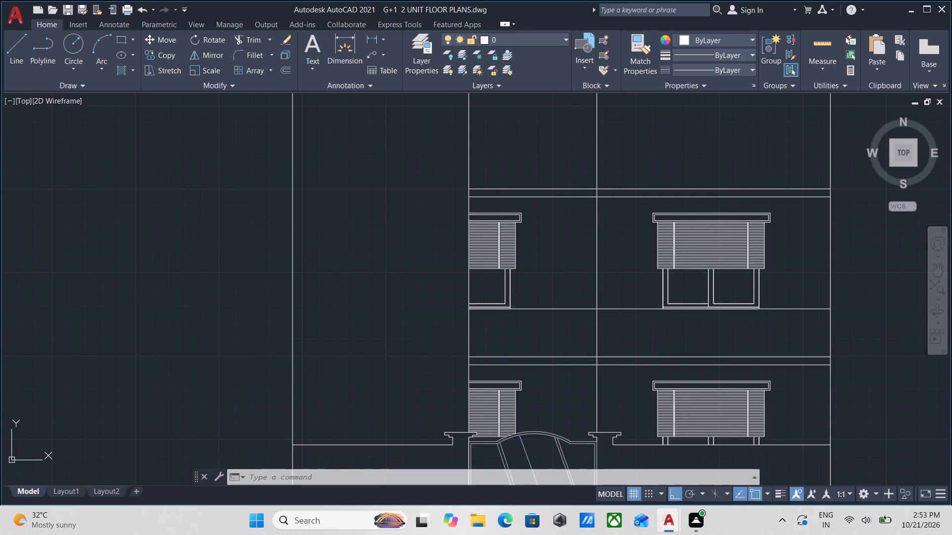
Trim the vertical projected line between the upper window sill line and the top line of the floor slab below.
scroll(633, 362, "up", 1)
middle_click_drag(633, 362, 619, 388)
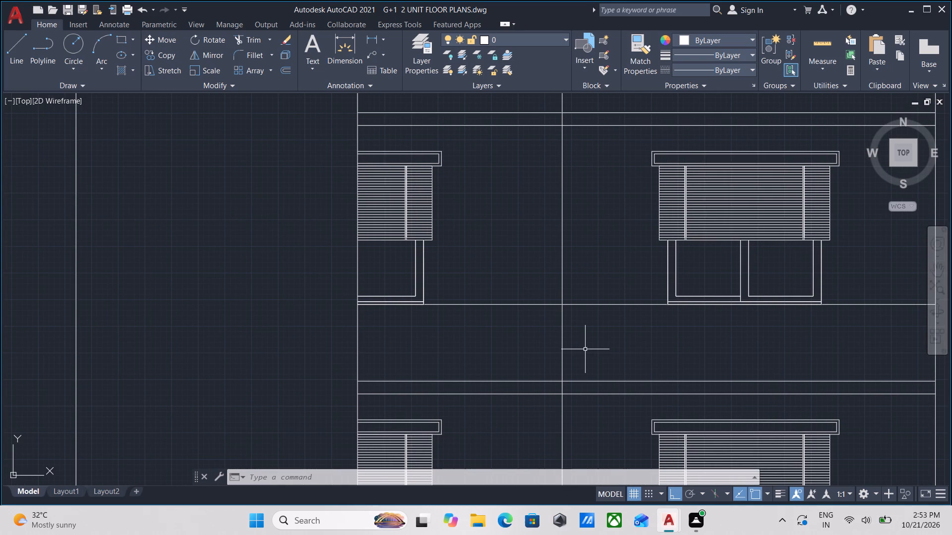
type("TR")
key("Return")
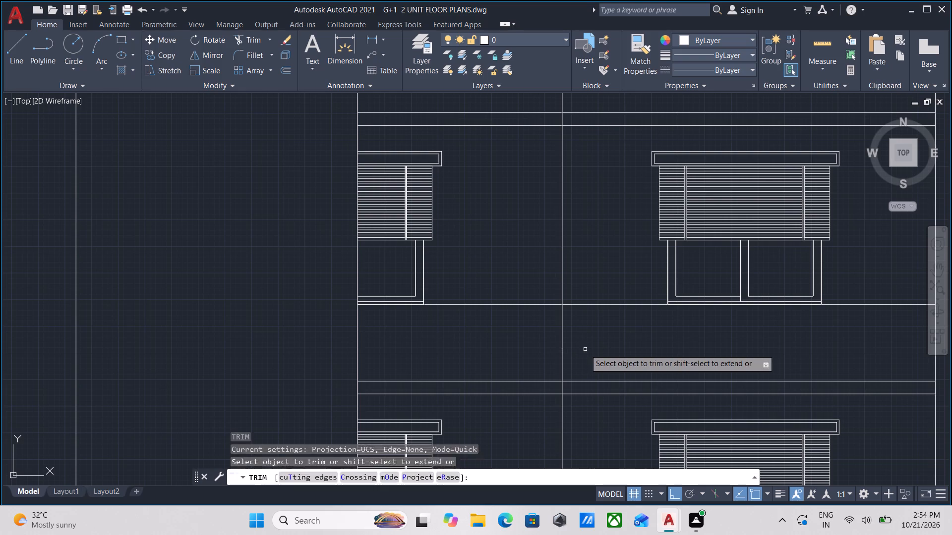
left_click(585, 349)
left_click(516, 344)
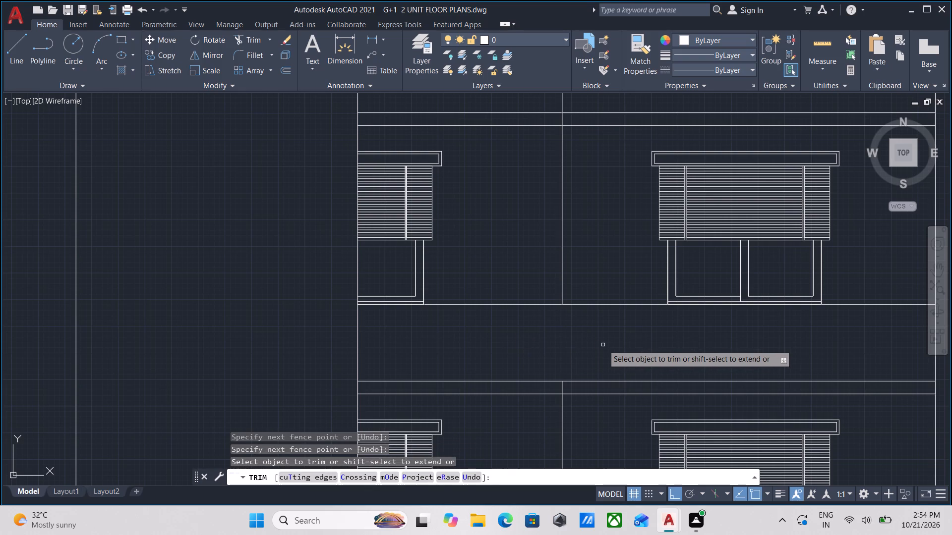
key("Escape")
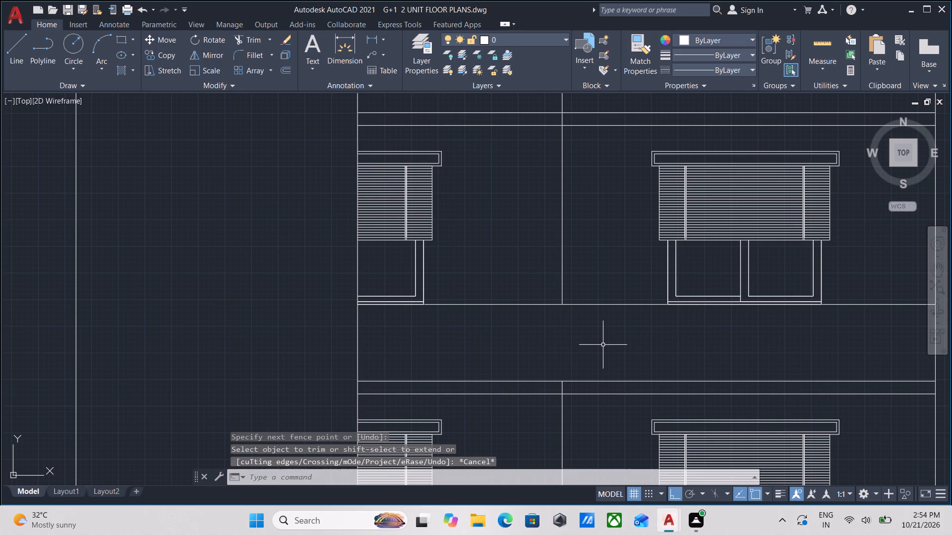
Paste the copied ornamental railing panel where the front block's left wall line meets the slab's top line.
key("ctrl+v")
scroll(410, 383, "up", 3)
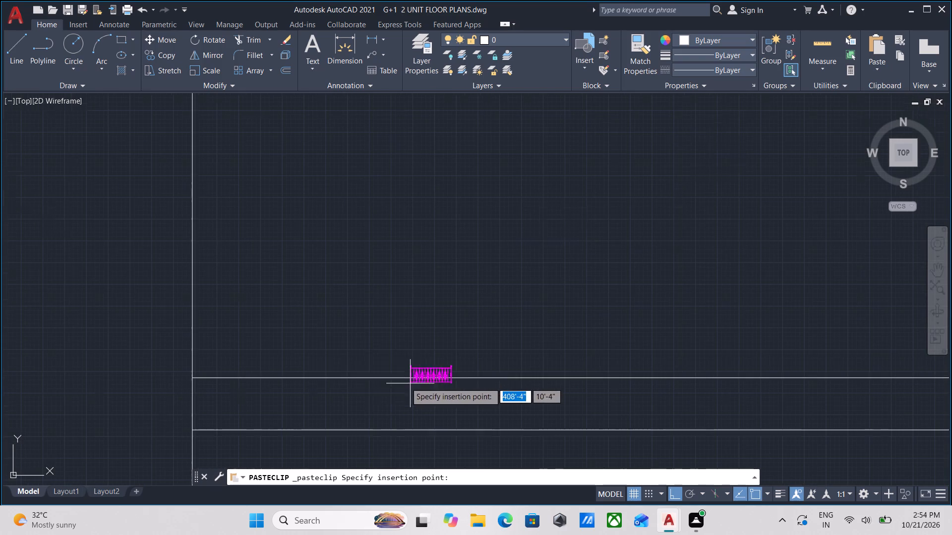
middle_click_drag(318, 360, 566, 348)
scroll(495, 360, "up", 2)
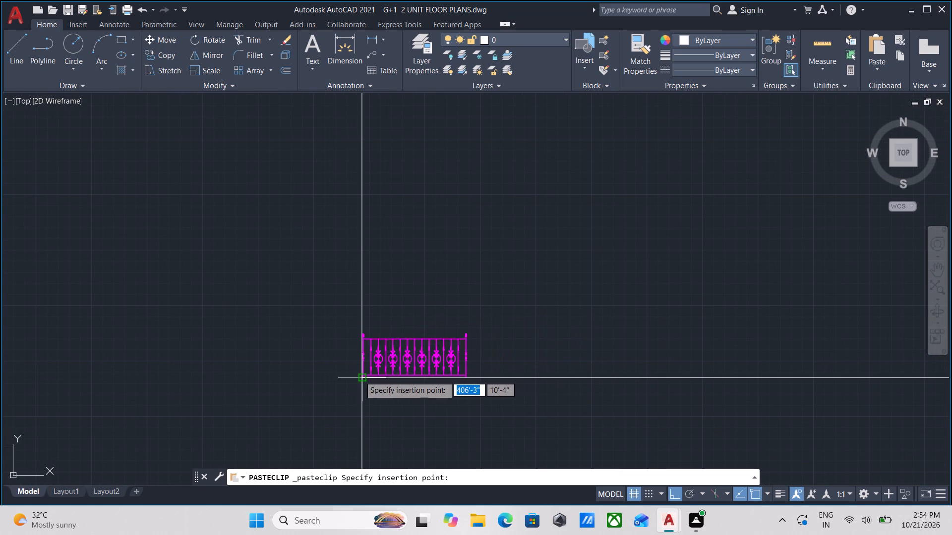
left_click(359, 376)
middle_click_drag(497, 319, 554, 294)
scroll(505, 366, "up", 1)
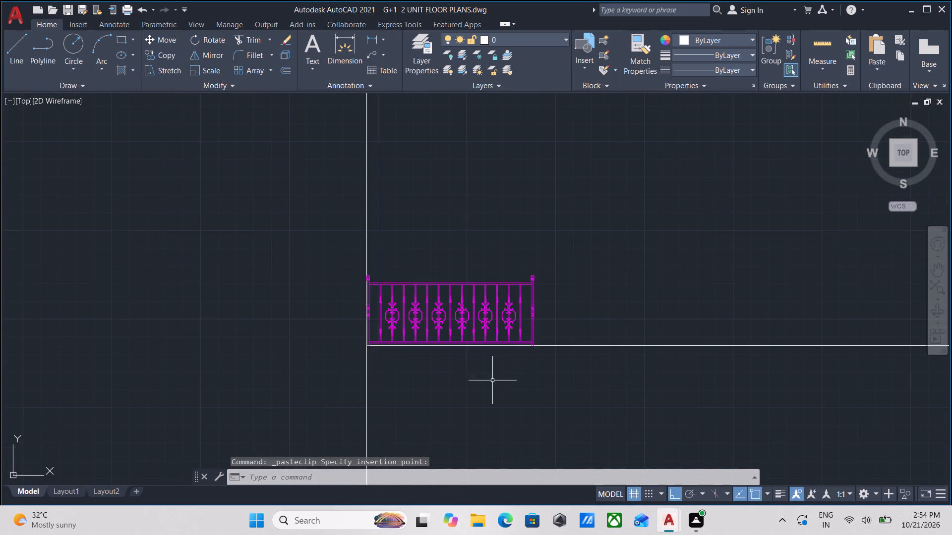
middle_click_drag(492, 380, 550, 375)
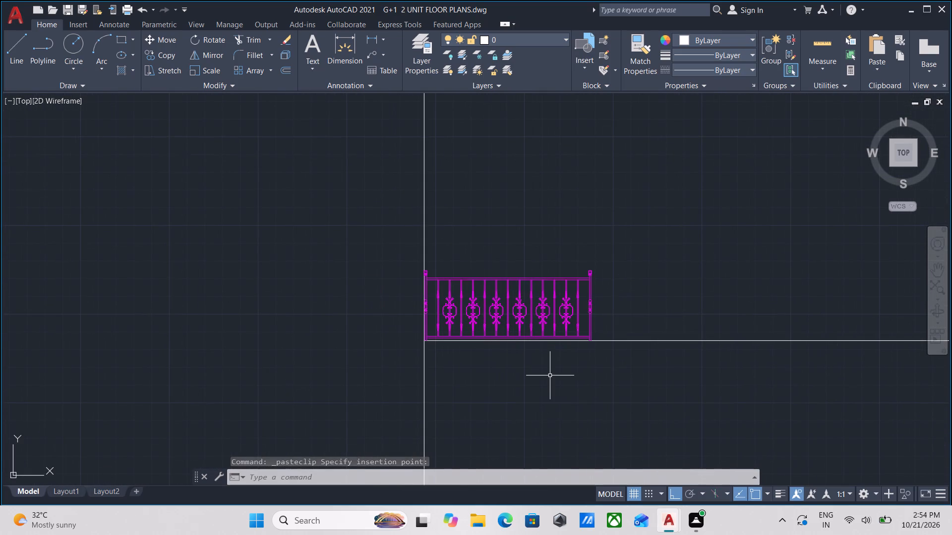
scroll(550, 375, "up", 1)
middle_click_drag(550, 375, 584, 374)
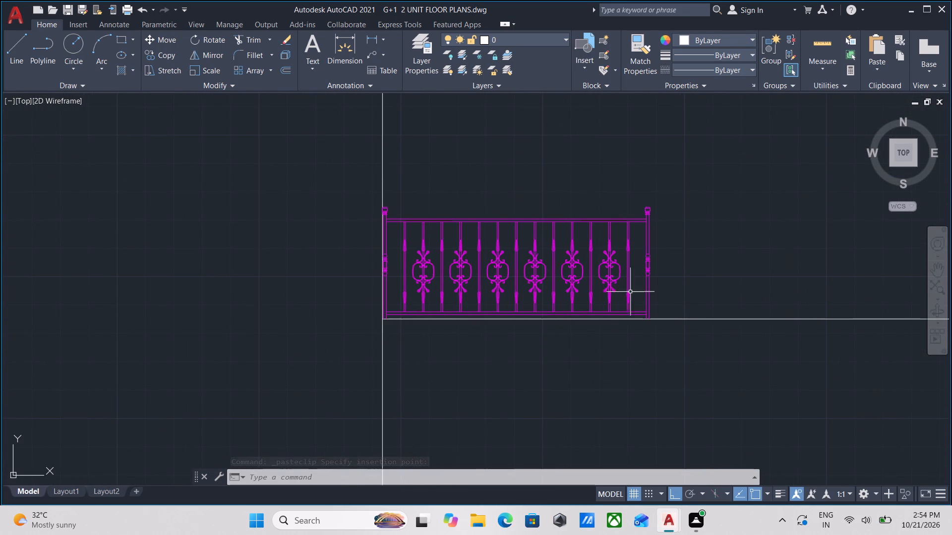
Scale the railing from its lower-left corner, using a scale distance of about 4'-0", to span the bay above the gate.
left_click(655, 268)
left_click(557, 272)
type("SC")
key("a")
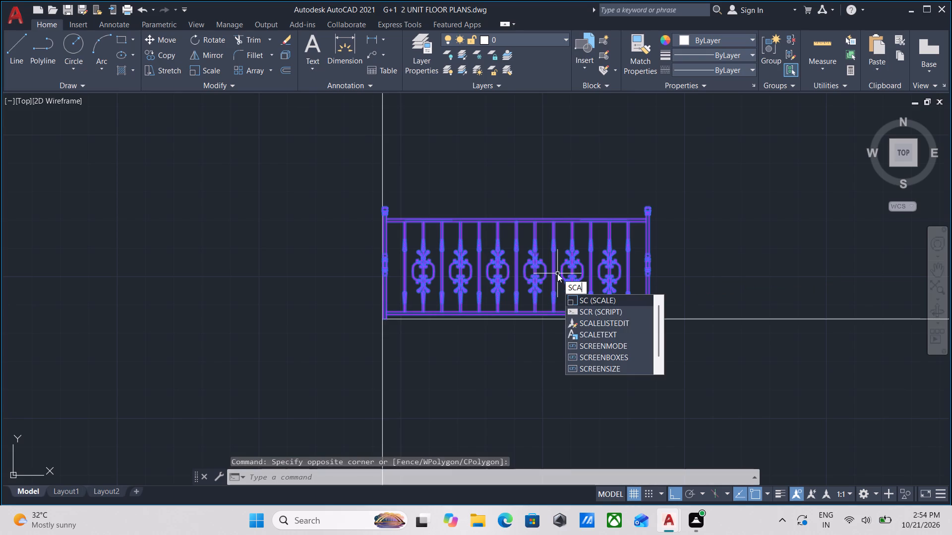
key("Return")
scroll(451, 314, "up", 2)
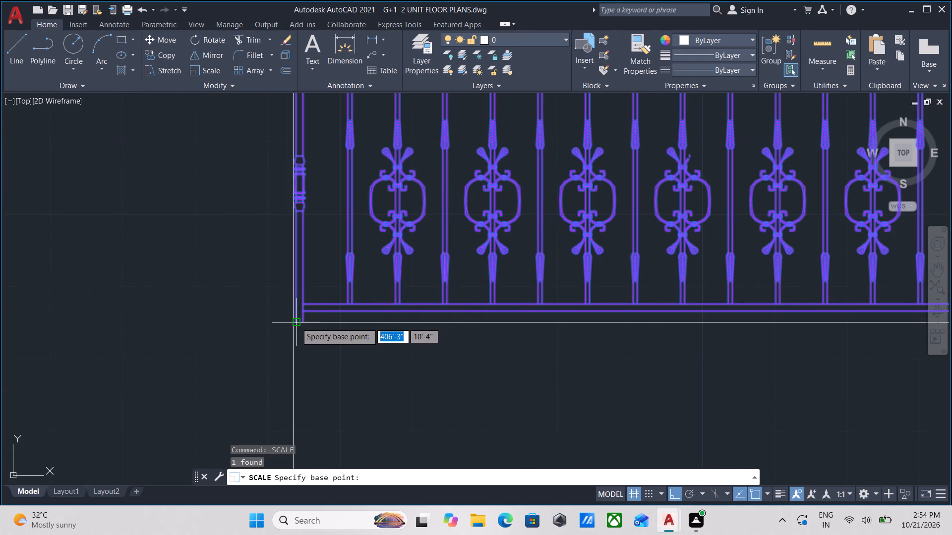
scroll(296, 322, "up", 2)
left_click(295, 321)
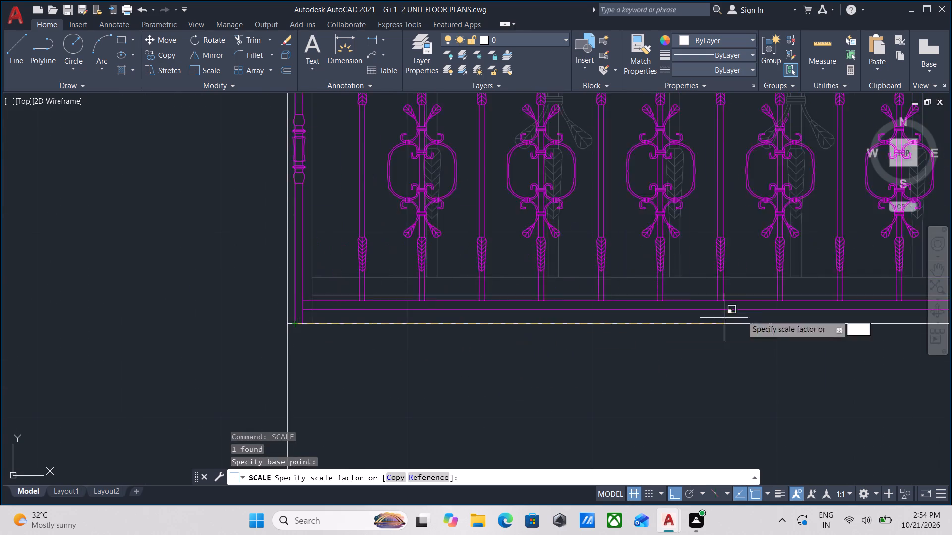
scroll(755, 313, "down", 1)
middle_click_drag(755, 313, 533, 323)
scroll(661, 324, "down", 6)
middle_click_drag(688, 320, 431, 332)
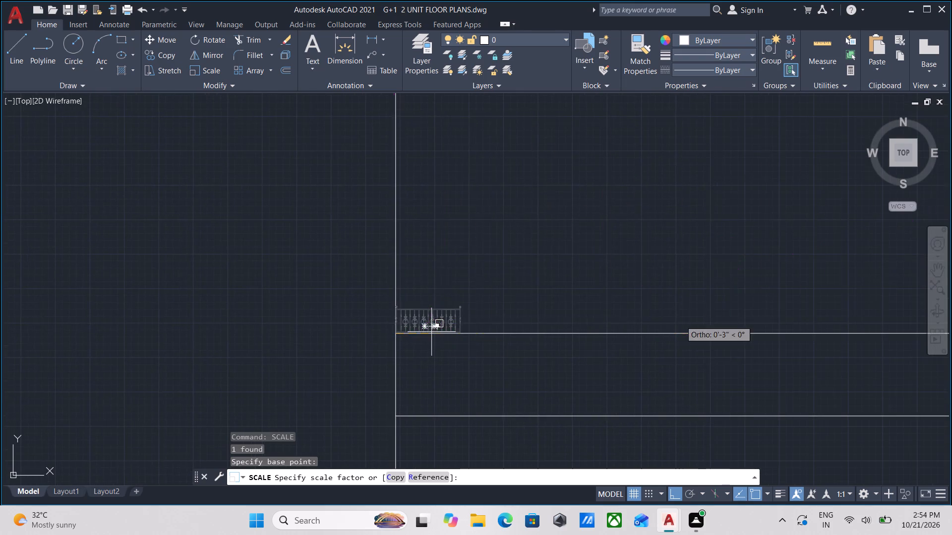
scroll(598, 346, "down", 3)
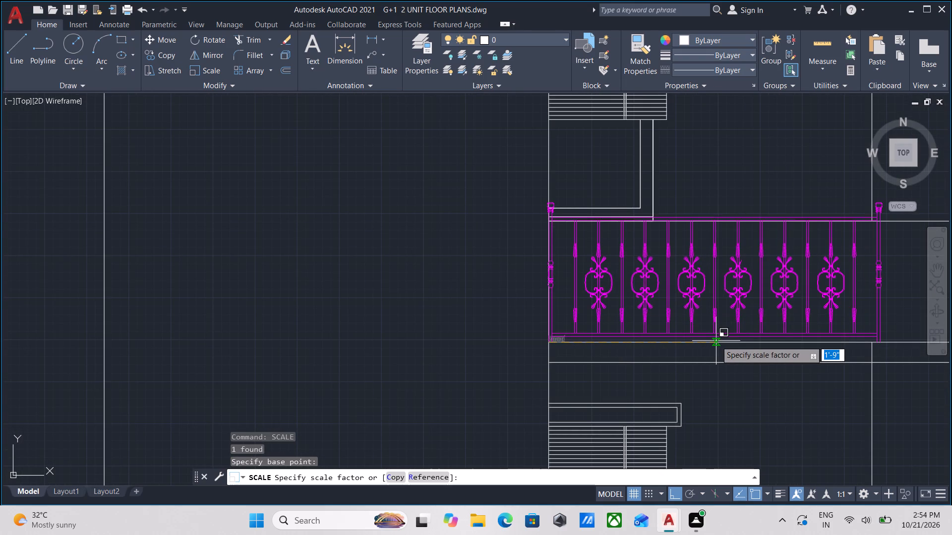
middle_click_drag(716, 341, 559, 341)
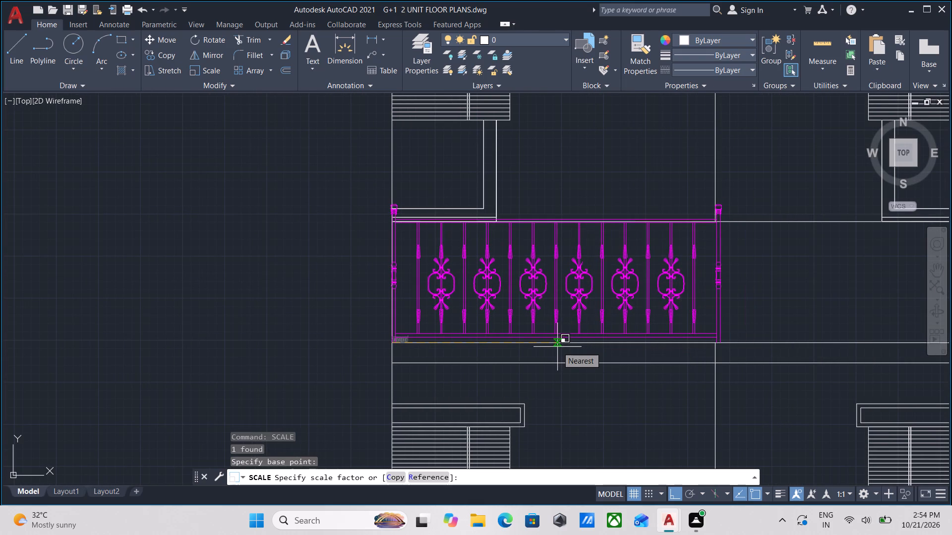
scroll(557, 347, "up", 1)
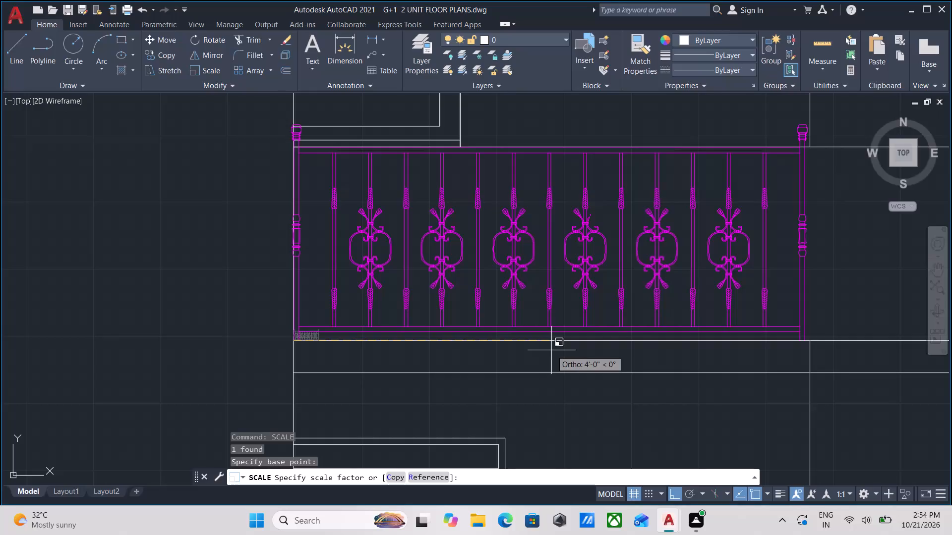
scroll(551, 350, "down", 1)
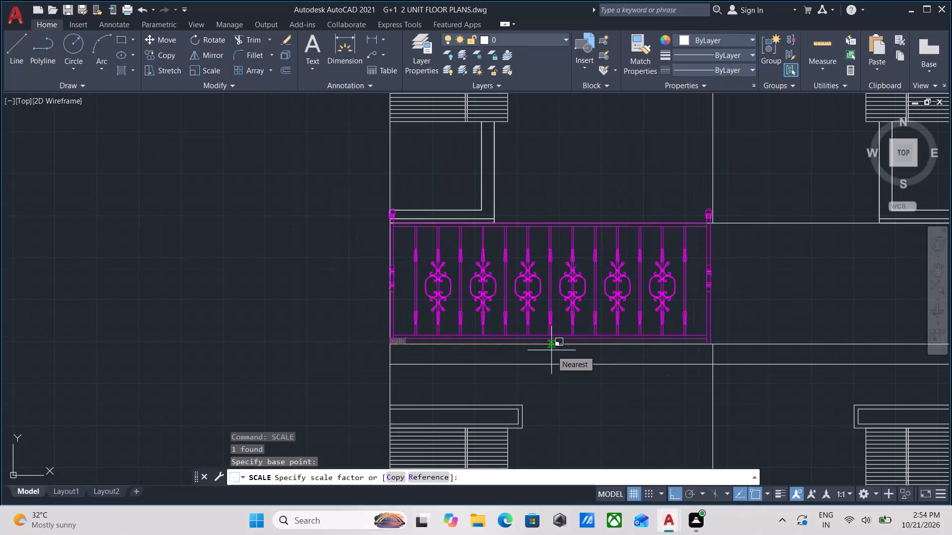
scroll(551, 350, "up", 2)
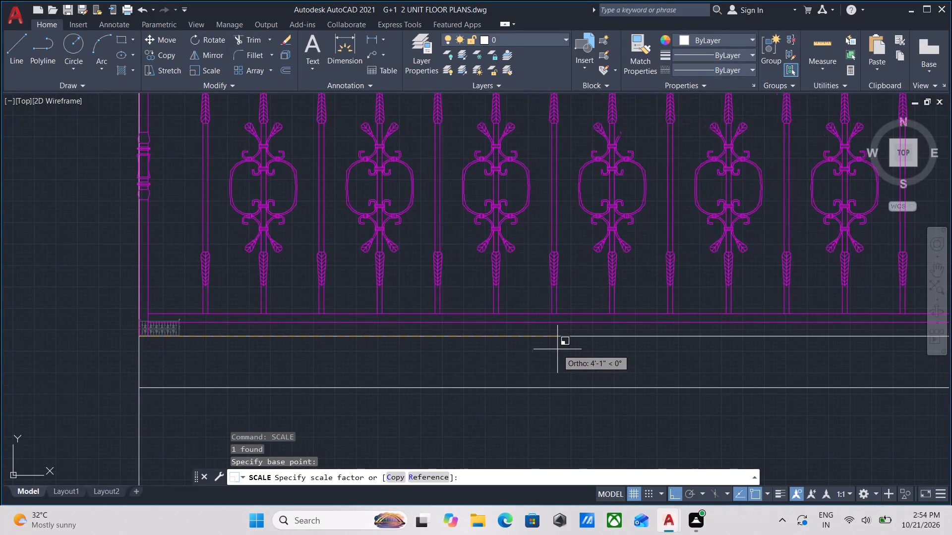
middle_click_drag(552, 349, 551, 438)
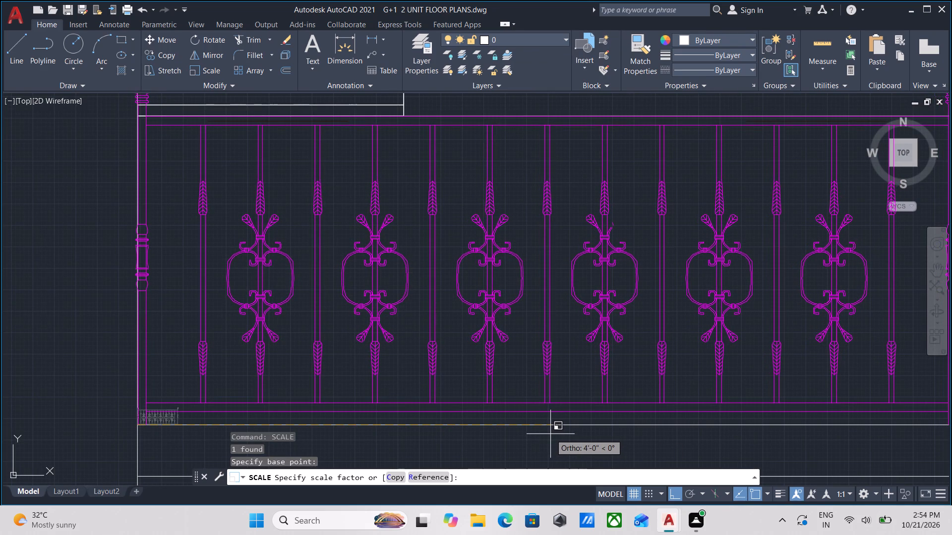
left_click(550, 434)
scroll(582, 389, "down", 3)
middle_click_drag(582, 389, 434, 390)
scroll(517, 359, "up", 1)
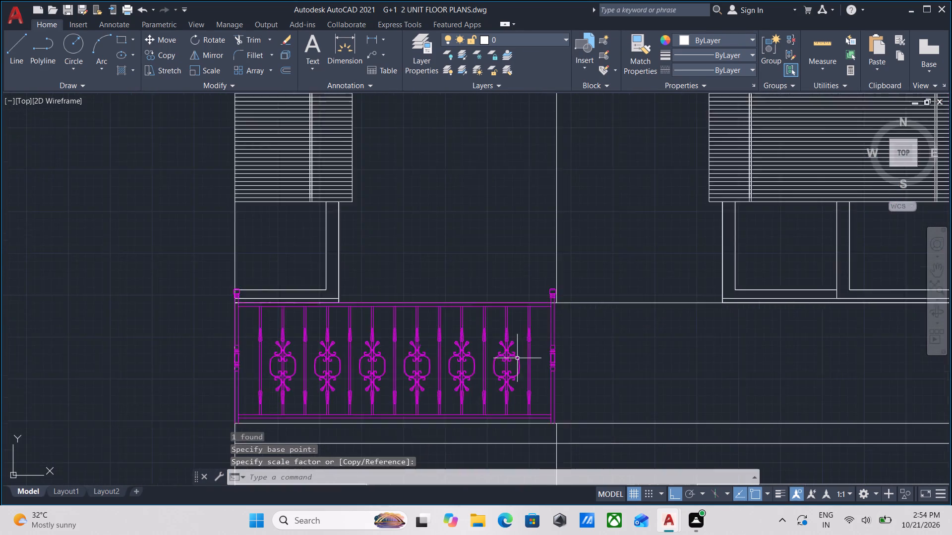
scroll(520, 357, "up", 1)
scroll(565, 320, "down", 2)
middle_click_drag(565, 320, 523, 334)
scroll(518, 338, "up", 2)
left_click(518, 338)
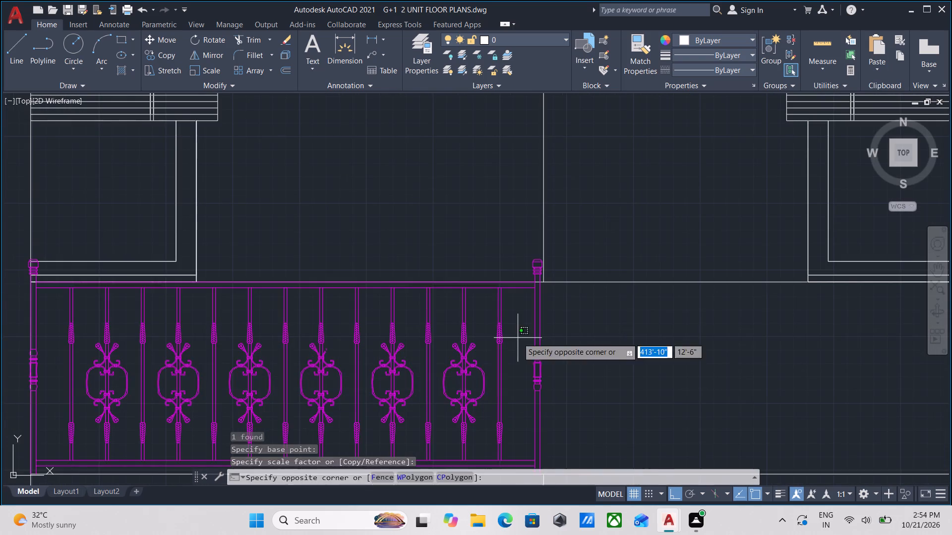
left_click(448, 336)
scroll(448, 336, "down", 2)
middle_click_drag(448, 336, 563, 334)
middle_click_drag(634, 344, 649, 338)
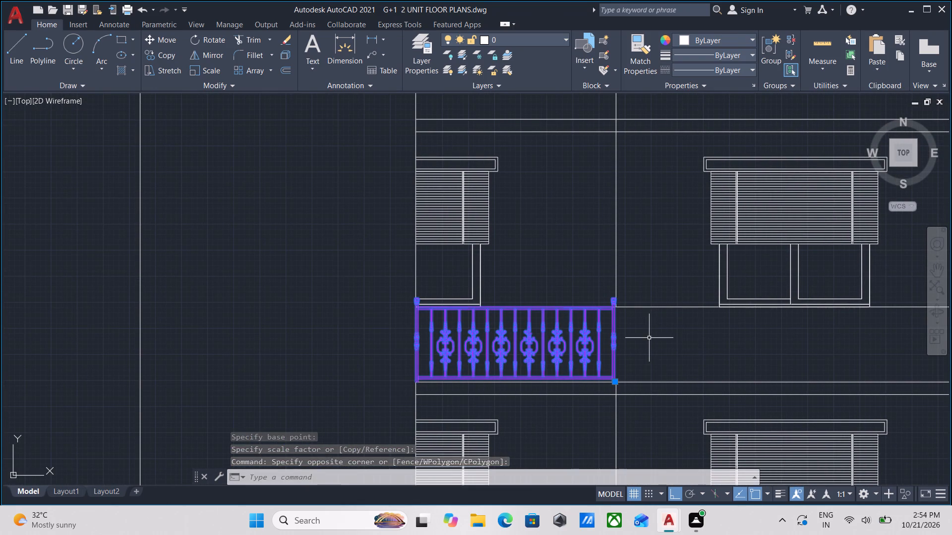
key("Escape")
Erase the horizontal sill line running along the top of the railing and beneath the upper windows.
left_click(661, 328)
left_click(655, 282)
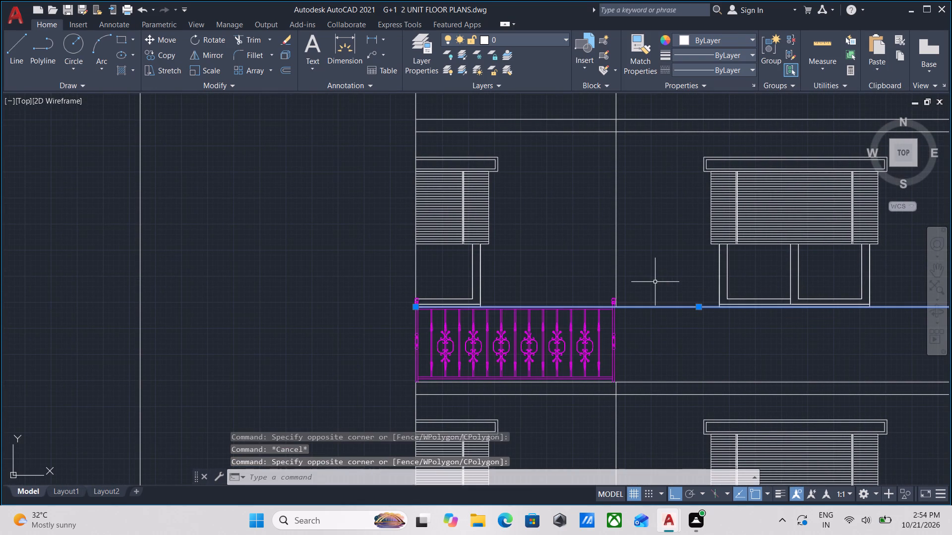
right_click(655, 282)
left_click(698, 278)
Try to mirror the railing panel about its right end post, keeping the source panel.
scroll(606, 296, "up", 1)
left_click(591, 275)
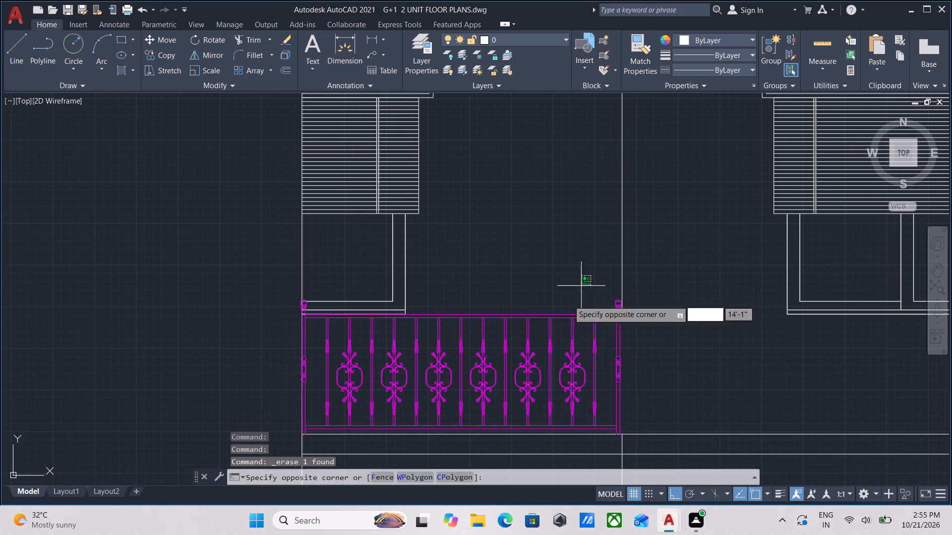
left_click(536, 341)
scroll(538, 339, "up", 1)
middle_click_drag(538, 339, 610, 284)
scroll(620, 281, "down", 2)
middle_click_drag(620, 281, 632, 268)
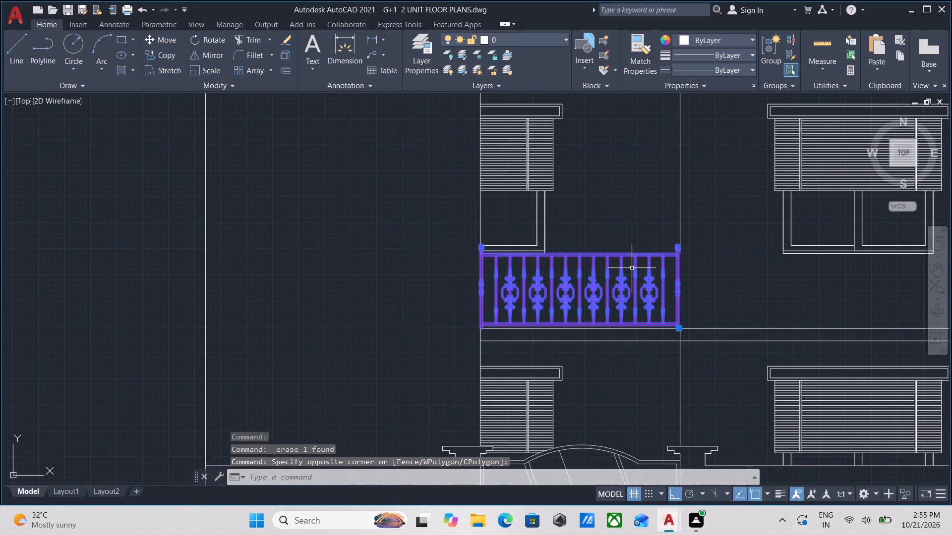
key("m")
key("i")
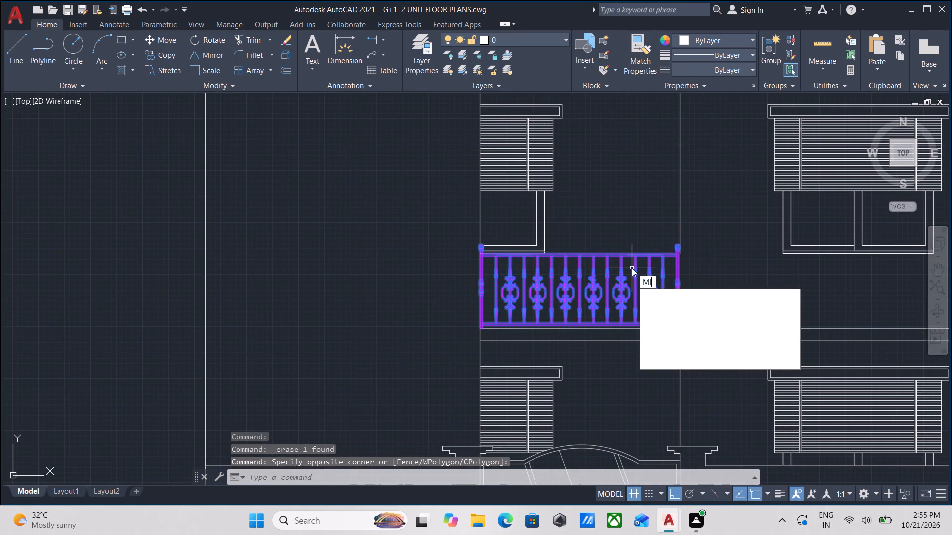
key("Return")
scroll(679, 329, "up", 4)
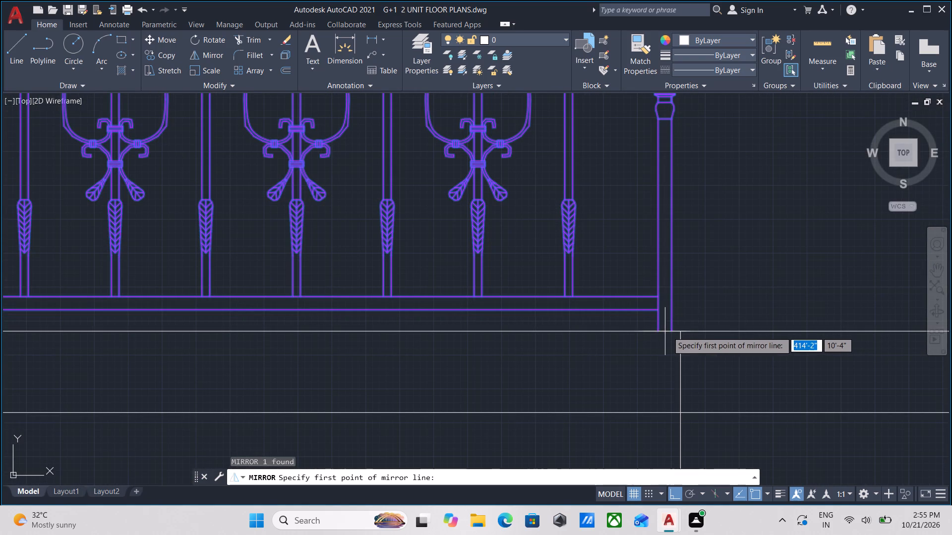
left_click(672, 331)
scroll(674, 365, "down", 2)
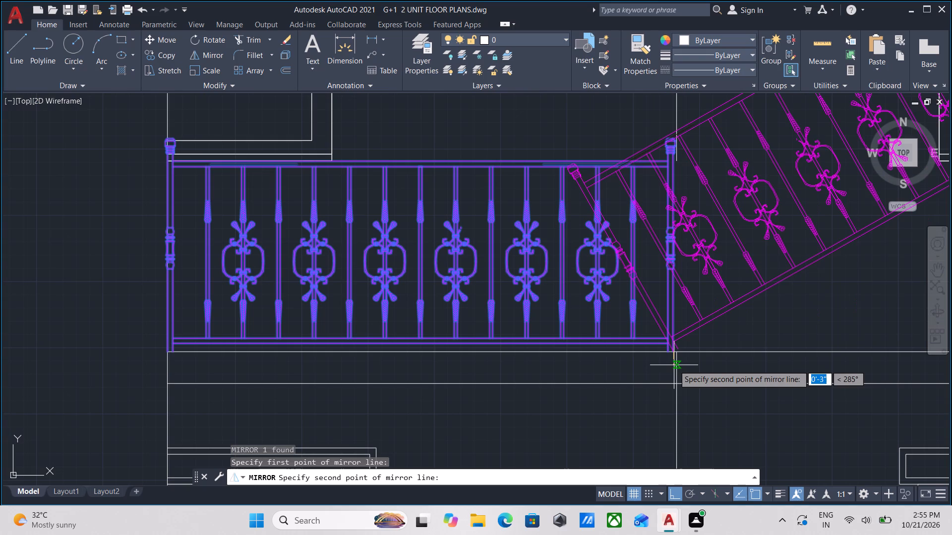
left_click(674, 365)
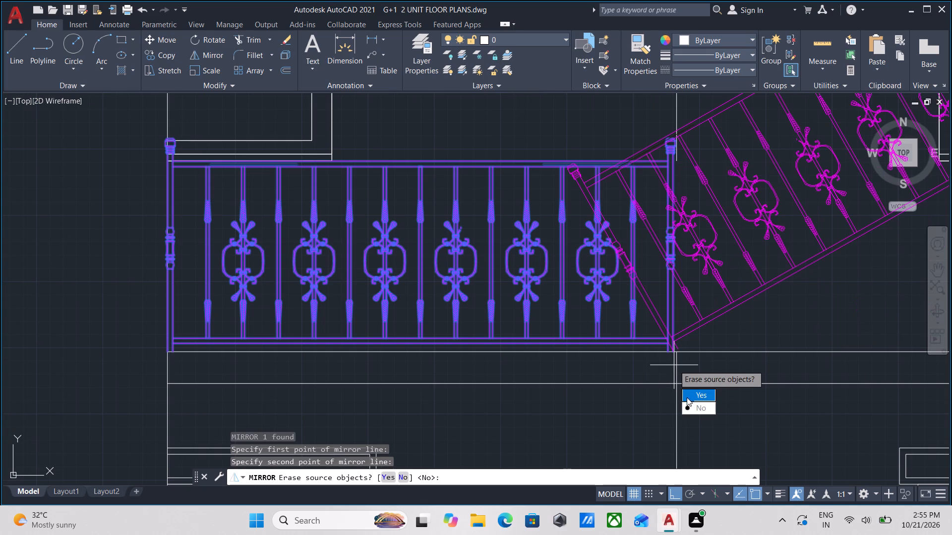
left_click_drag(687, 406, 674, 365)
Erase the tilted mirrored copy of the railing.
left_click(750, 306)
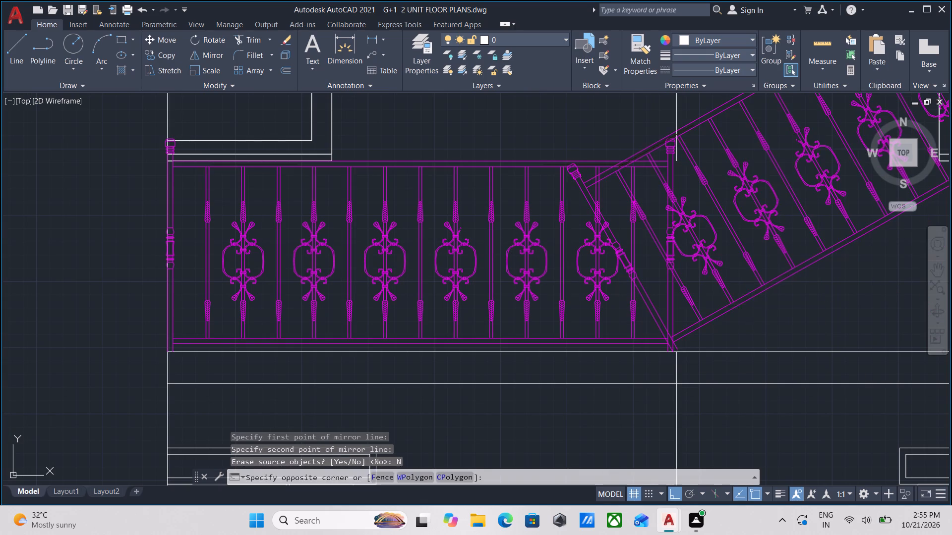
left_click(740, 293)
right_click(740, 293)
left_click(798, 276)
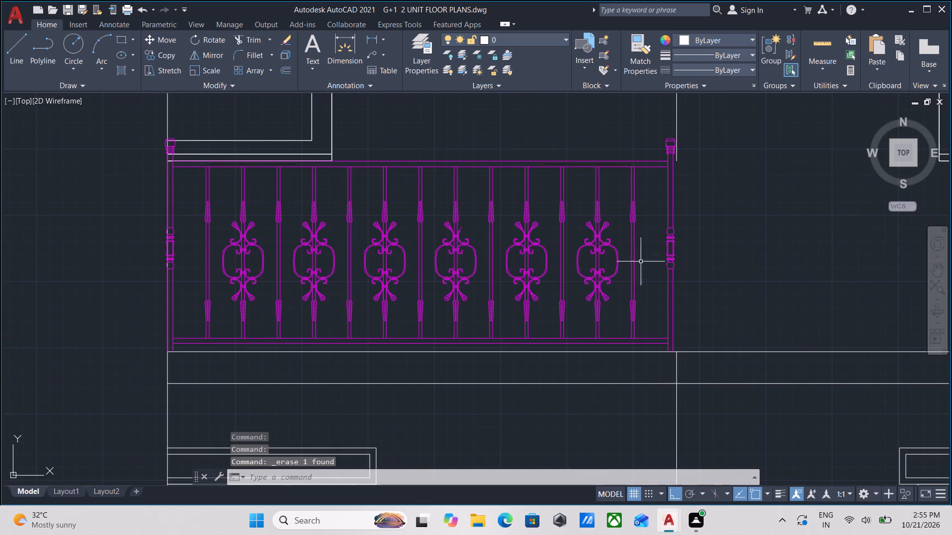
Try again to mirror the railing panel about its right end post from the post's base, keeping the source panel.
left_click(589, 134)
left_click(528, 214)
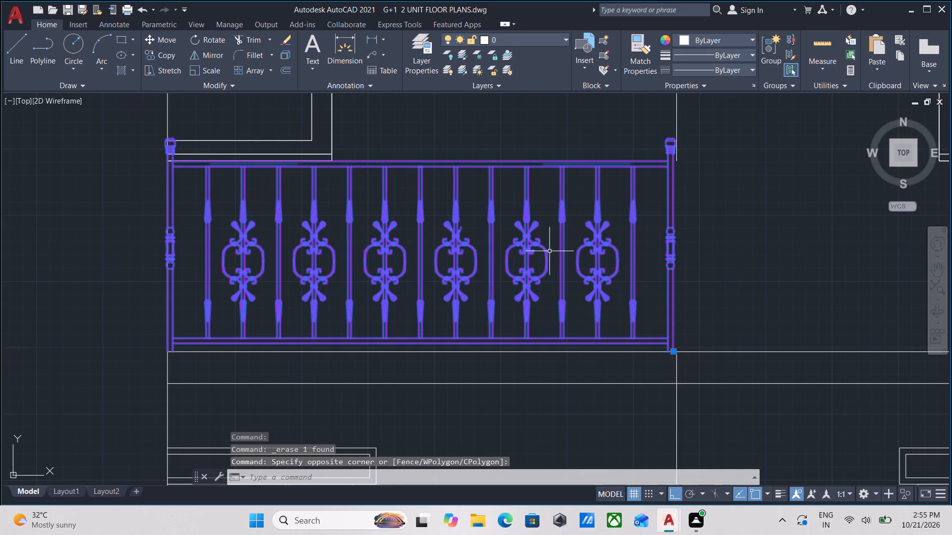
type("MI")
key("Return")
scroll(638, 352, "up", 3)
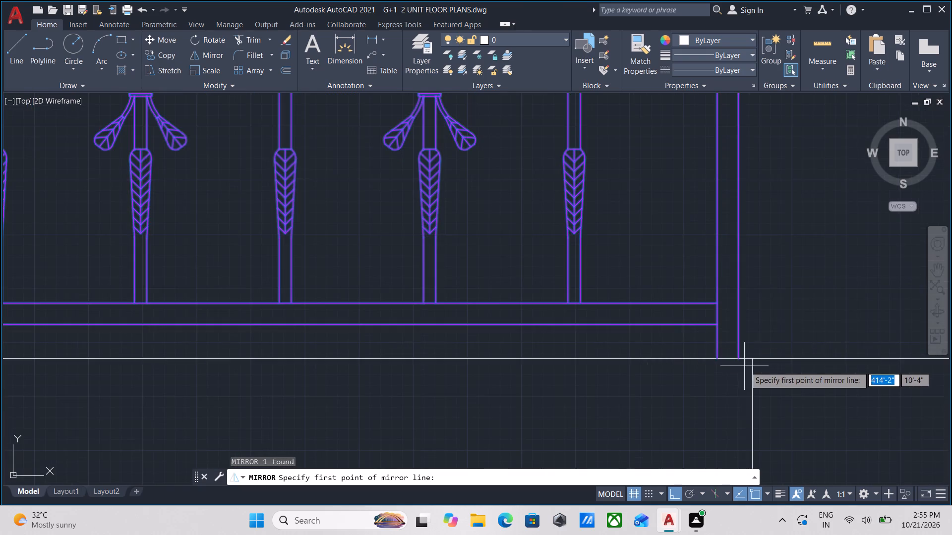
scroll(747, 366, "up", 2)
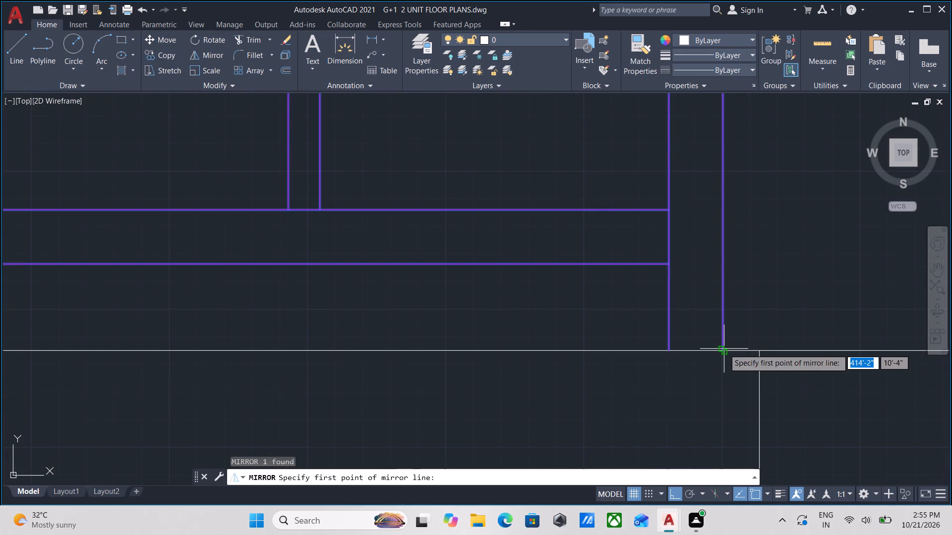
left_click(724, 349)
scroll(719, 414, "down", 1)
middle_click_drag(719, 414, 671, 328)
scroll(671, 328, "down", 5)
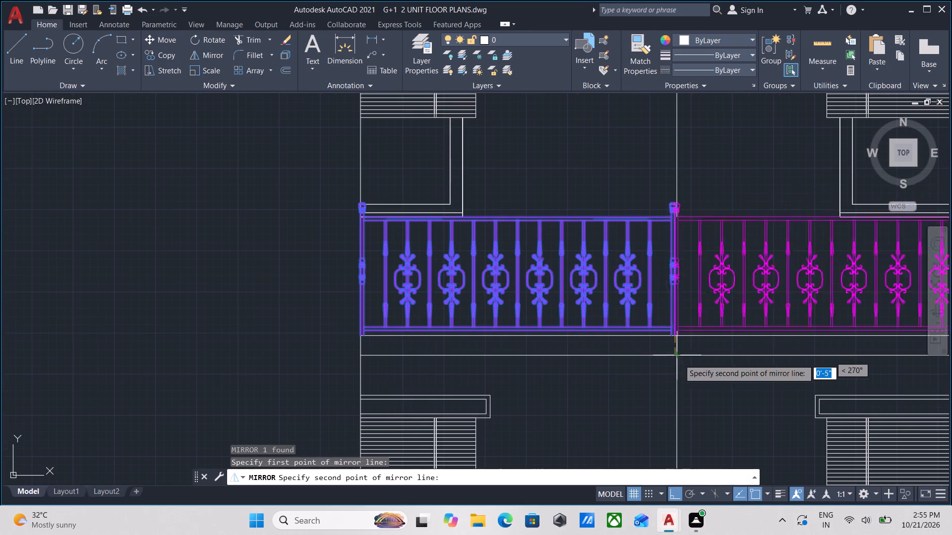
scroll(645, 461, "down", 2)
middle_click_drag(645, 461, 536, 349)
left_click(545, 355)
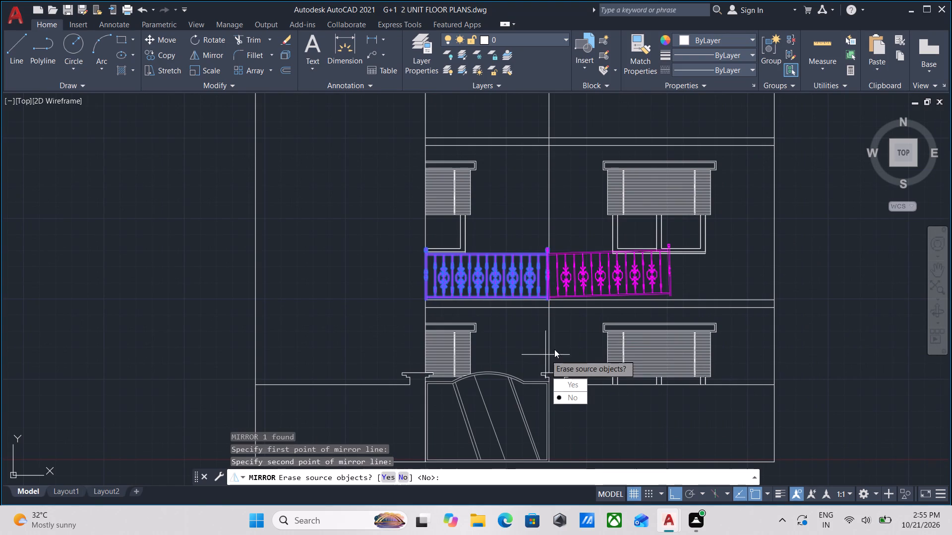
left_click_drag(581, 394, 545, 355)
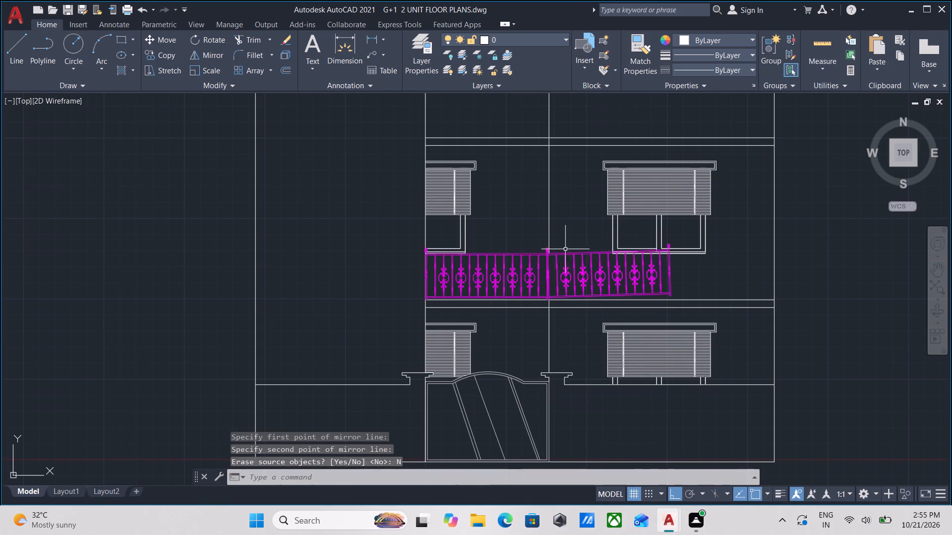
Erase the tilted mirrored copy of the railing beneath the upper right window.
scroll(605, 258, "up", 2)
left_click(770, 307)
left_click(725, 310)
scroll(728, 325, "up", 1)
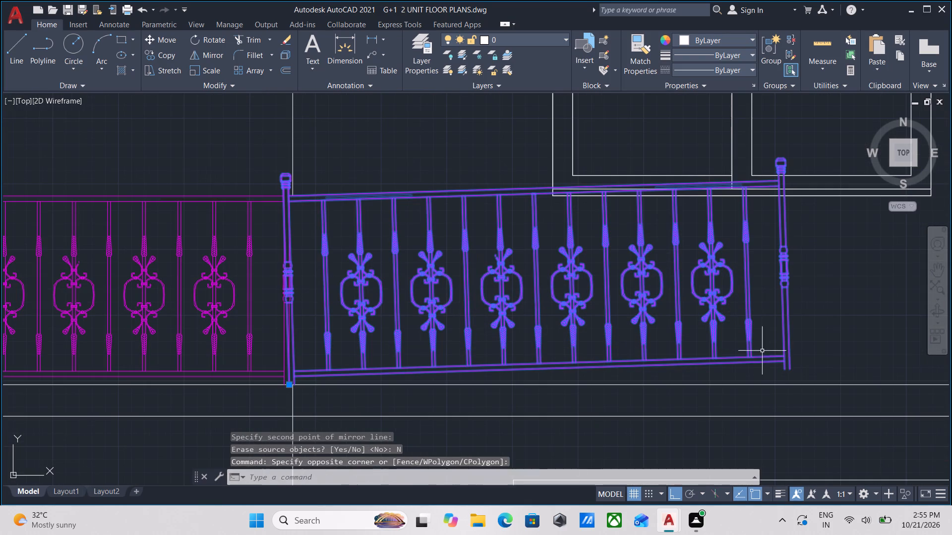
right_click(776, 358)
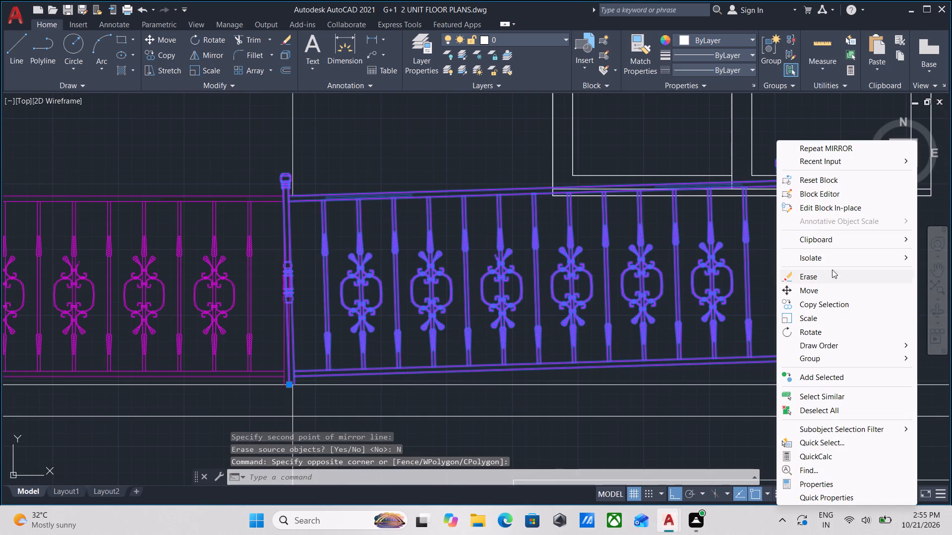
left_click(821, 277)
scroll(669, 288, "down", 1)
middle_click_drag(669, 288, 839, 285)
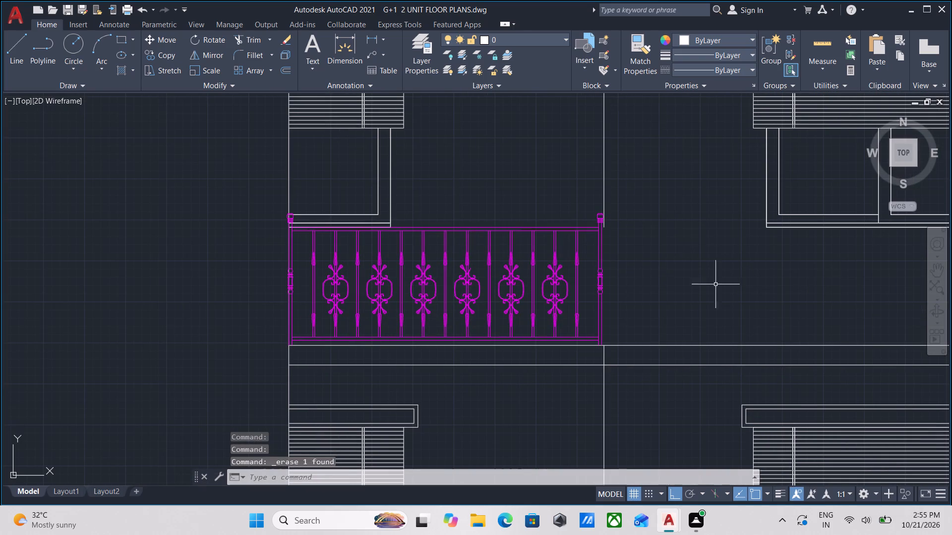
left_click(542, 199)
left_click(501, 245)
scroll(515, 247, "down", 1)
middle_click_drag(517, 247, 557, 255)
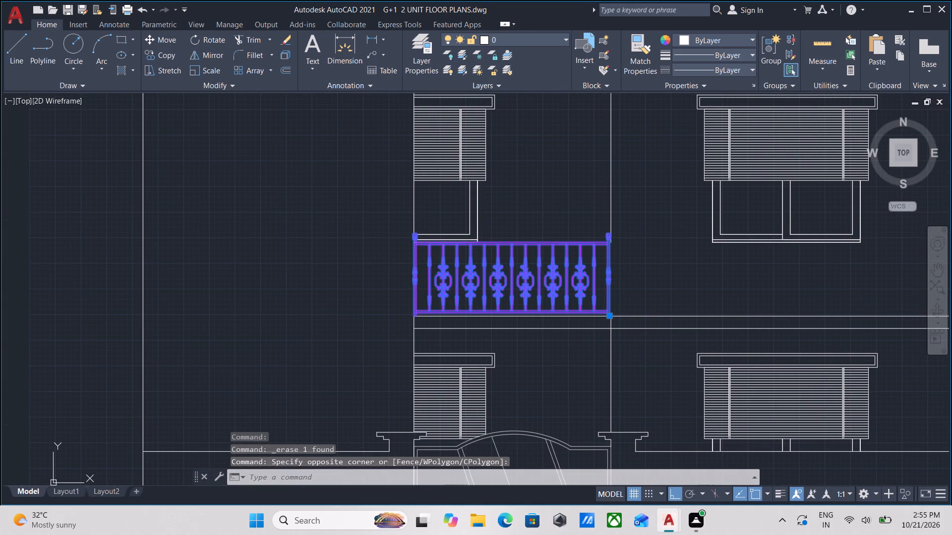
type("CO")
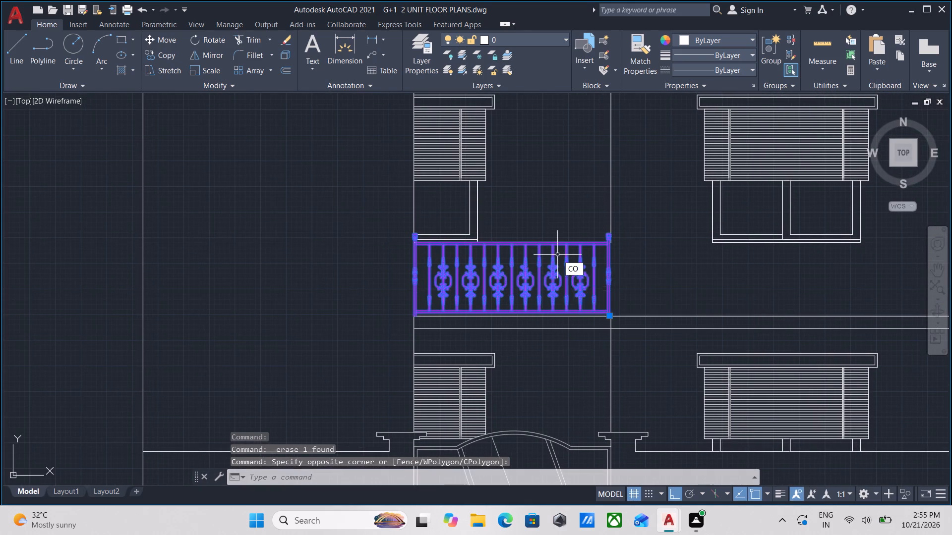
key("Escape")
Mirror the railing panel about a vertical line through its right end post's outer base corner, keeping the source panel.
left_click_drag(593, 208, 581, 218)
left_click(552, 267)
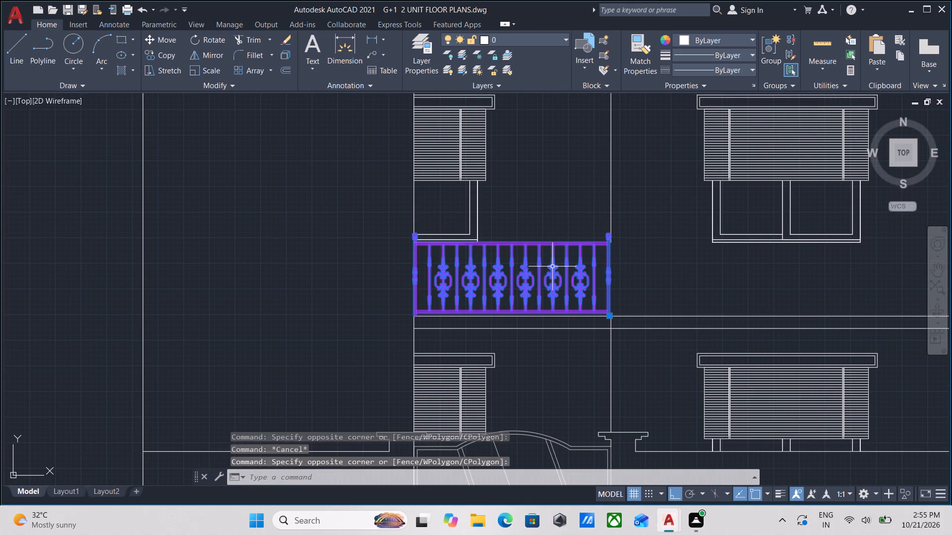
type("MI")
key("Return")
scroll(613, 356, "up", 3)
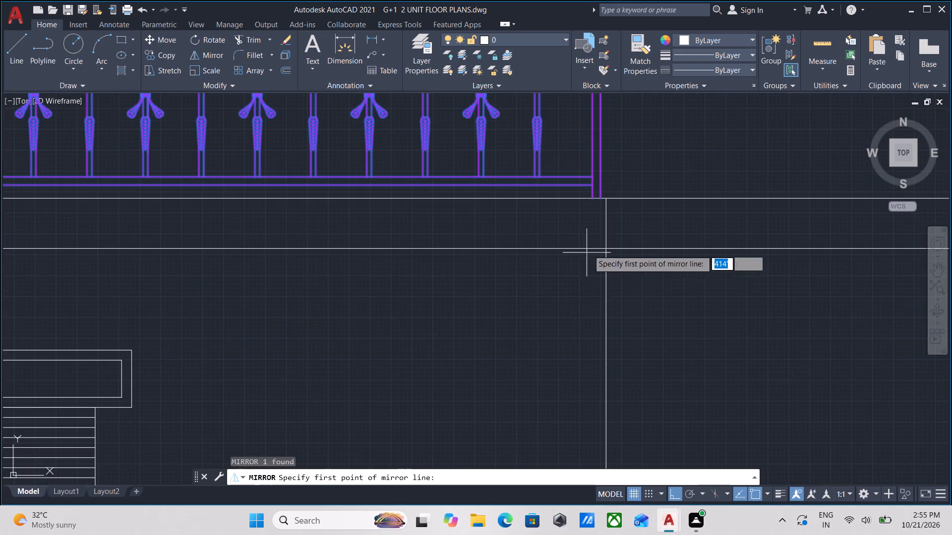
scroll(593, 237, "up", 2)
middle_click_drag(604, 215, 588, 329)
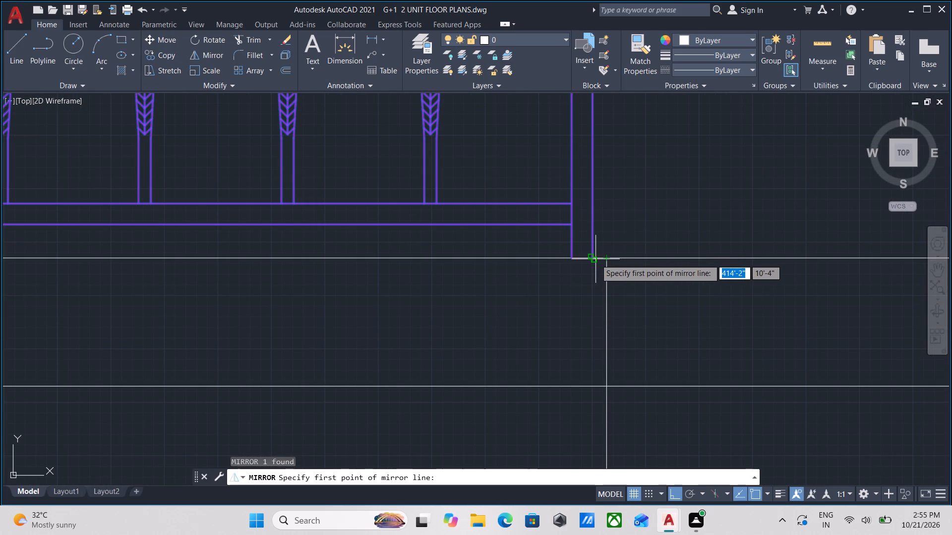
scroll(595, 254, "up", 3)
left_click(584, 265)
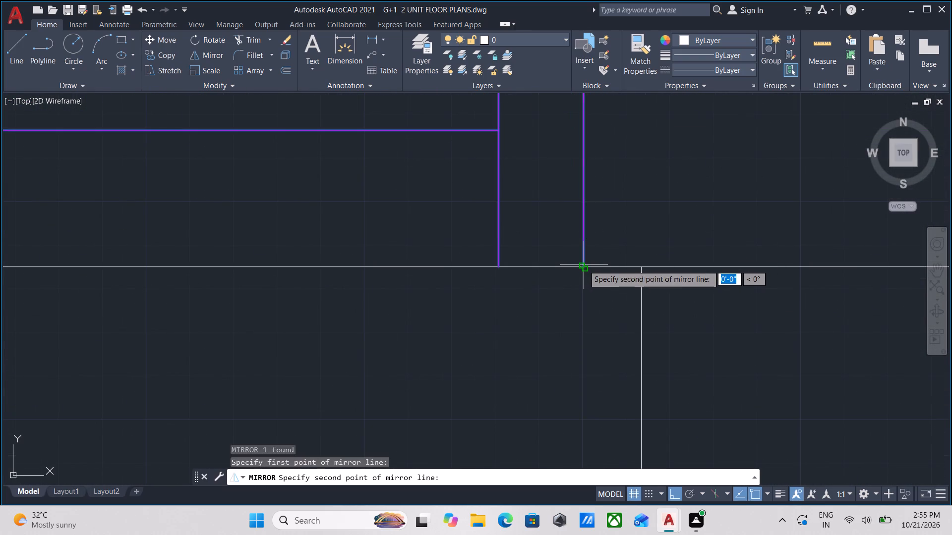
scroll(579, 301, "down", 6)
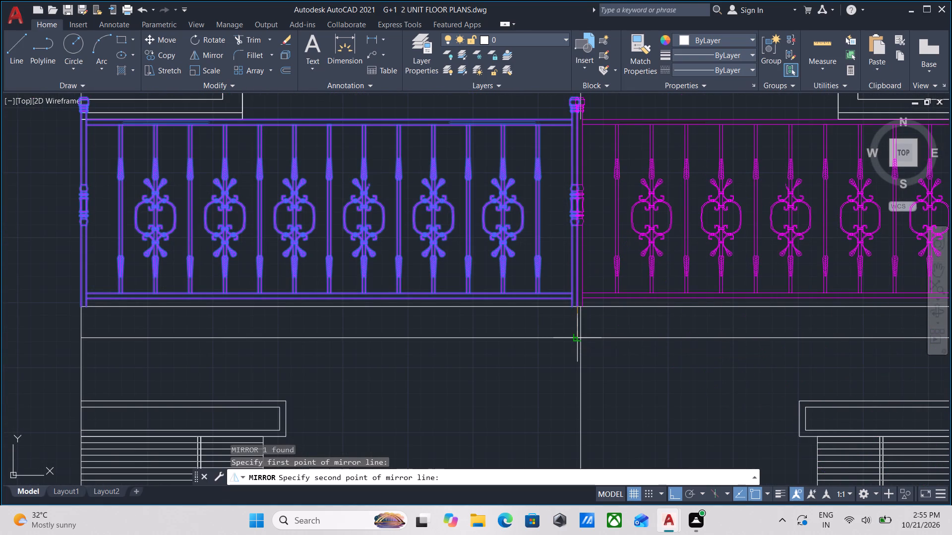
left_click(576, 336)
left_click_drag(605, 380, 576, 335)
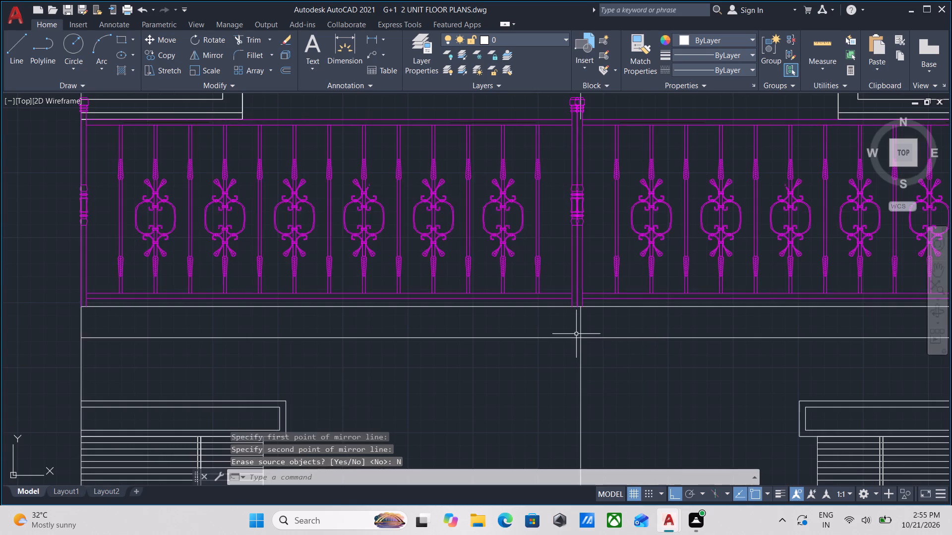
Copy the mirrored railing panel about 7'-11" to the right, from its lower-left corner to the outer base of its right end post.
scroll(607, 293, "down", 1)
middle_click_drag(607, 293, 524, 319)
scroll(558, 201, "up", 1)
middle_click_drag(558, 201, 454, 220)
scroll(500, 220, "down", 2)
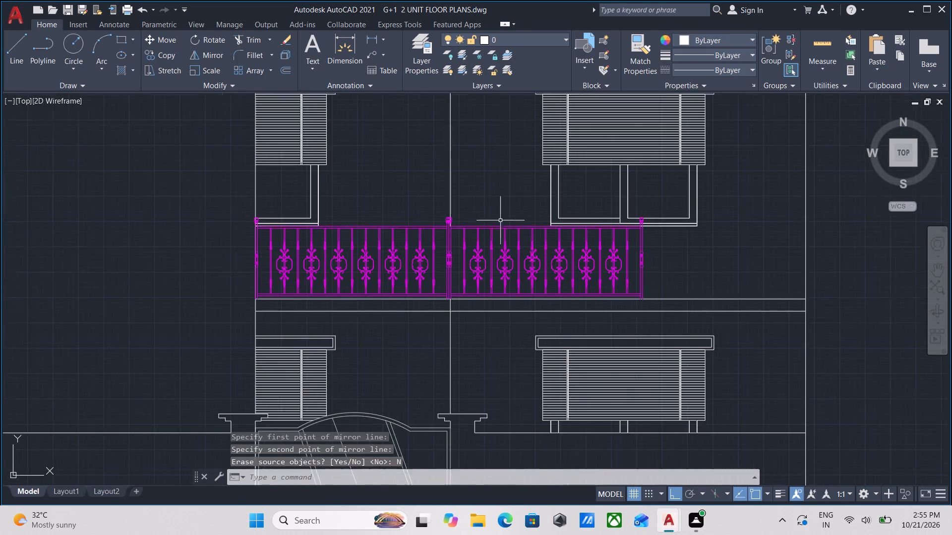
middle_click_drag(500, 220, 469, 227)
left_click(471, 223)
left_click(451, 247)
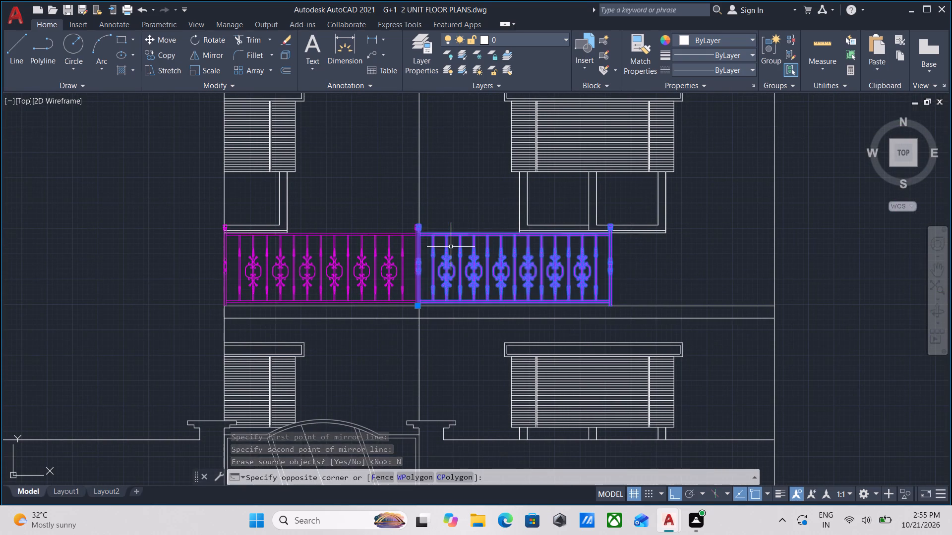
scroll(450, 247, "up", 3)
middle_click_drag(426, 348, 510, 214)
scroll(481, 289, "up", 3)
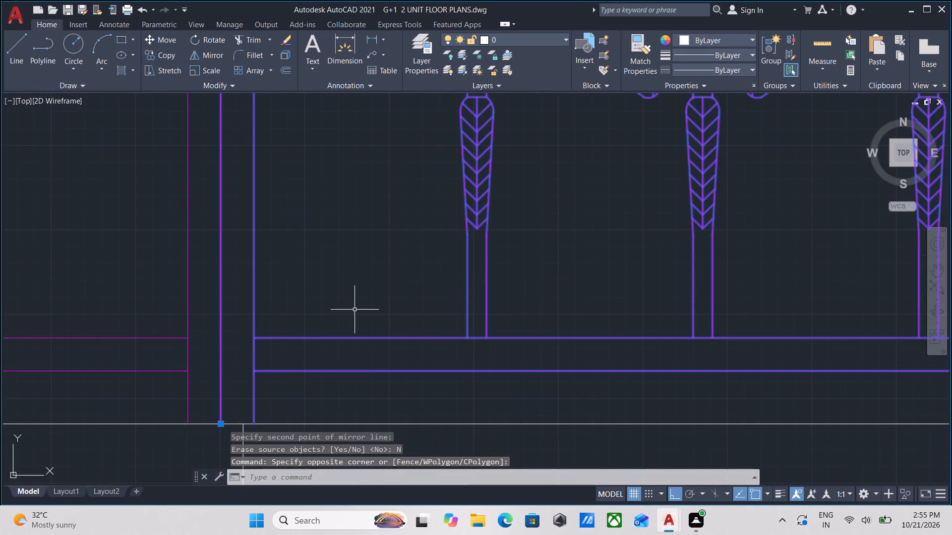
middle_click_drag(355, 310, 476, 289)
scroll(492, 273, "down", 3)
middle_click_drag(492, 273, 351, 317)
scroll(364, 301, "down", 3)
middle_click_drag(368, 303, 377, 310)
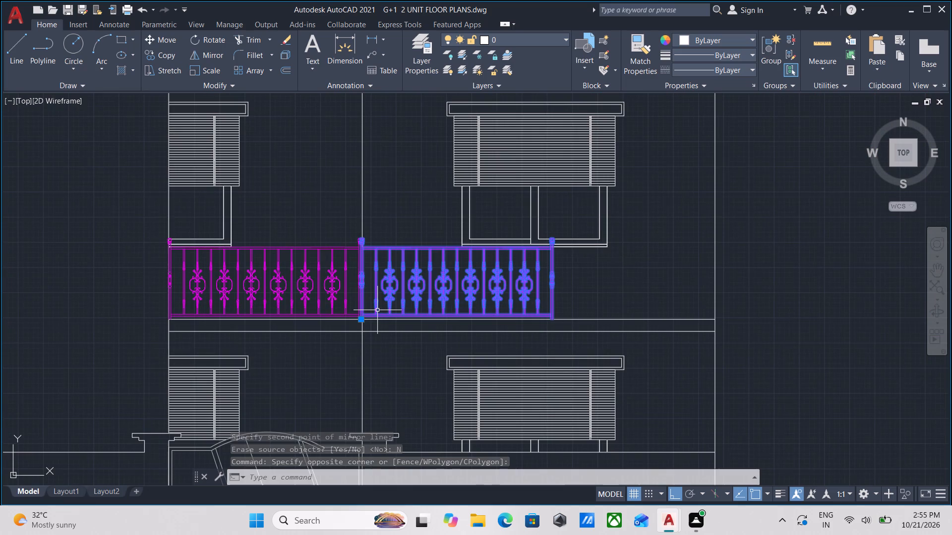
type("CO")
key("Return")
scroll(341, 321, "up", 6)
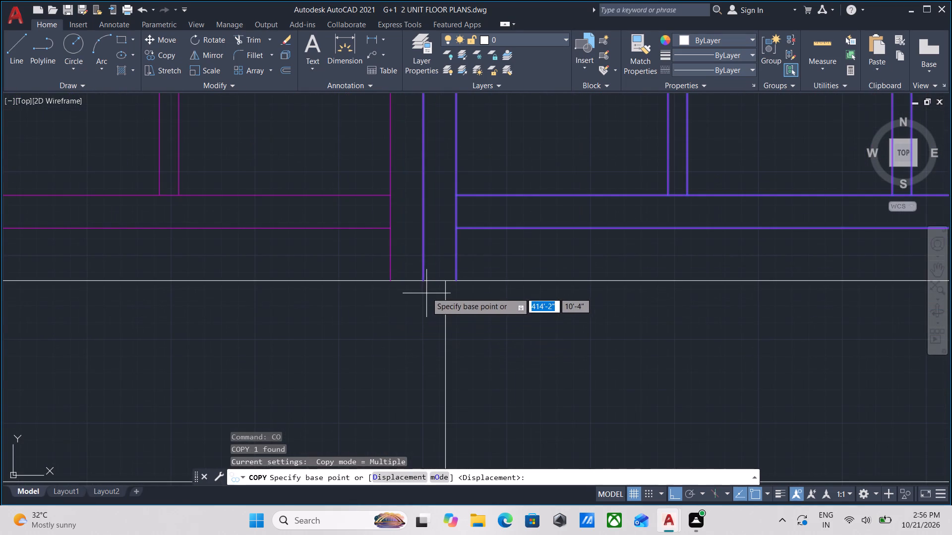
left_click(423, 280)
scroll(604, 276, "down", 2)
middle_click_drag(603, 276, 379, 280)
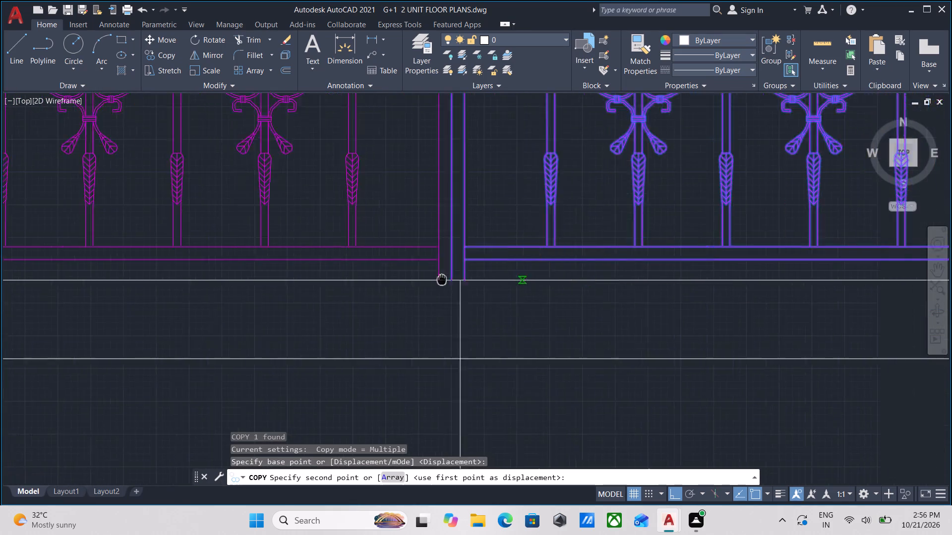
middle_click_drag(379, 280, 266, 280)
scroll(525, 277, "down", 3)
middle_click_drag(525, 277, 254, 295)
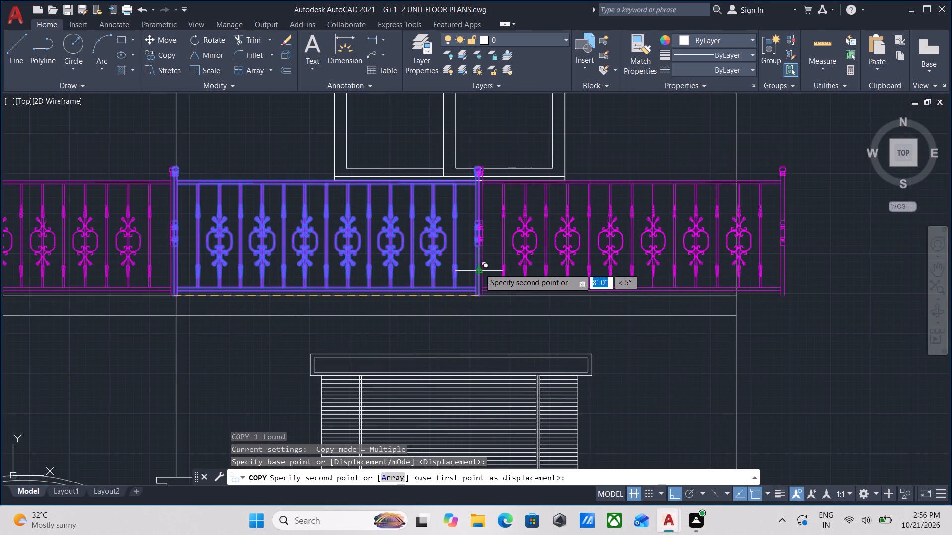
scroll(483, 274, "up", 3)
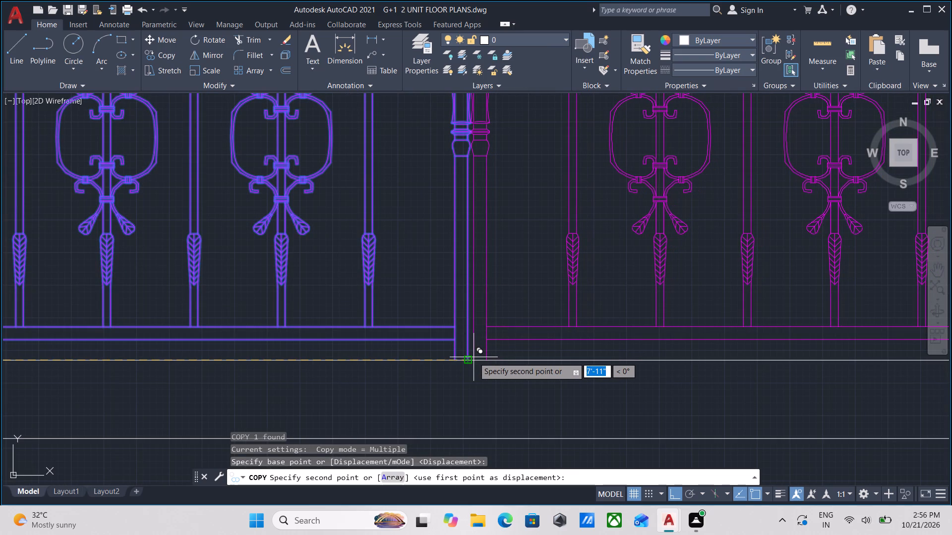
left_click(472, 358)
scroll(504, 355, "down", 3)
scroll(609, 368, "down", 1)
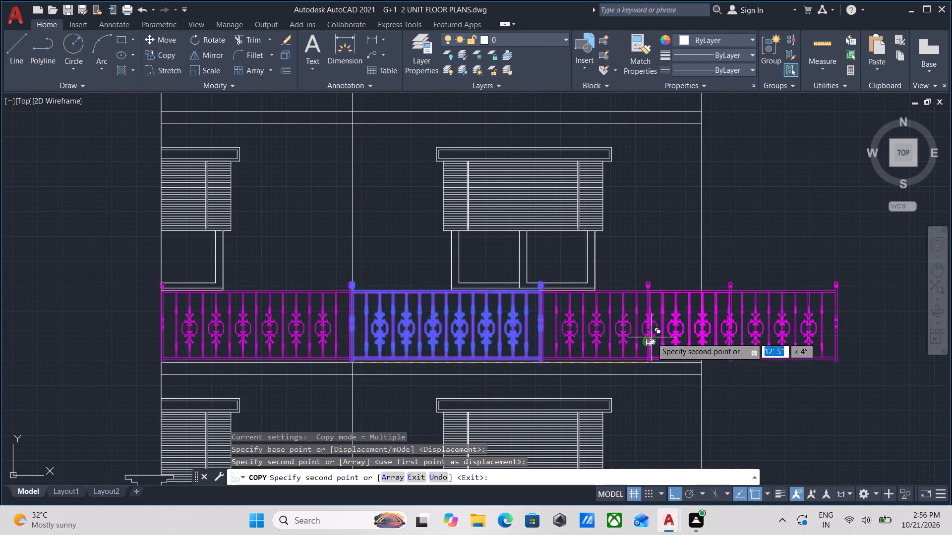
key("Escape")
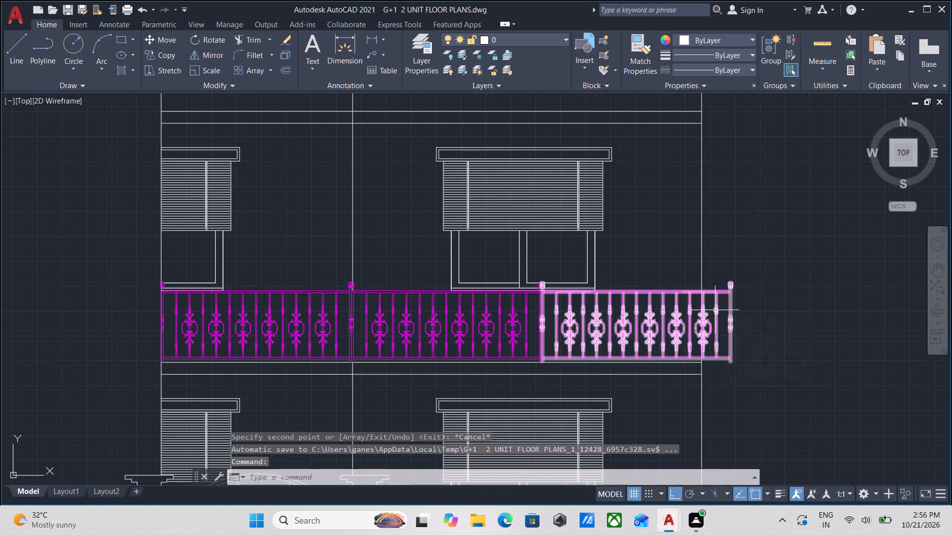
Examine the joint between the original and mirrored railing panels, where their end posts meet at the wall line.
scroll(423, 308, "up", 2)
scroll(279, 274, "up", 1)
middle_click_drag(279, 274, 409, 269)
scroll(323, 265, "up", 2)
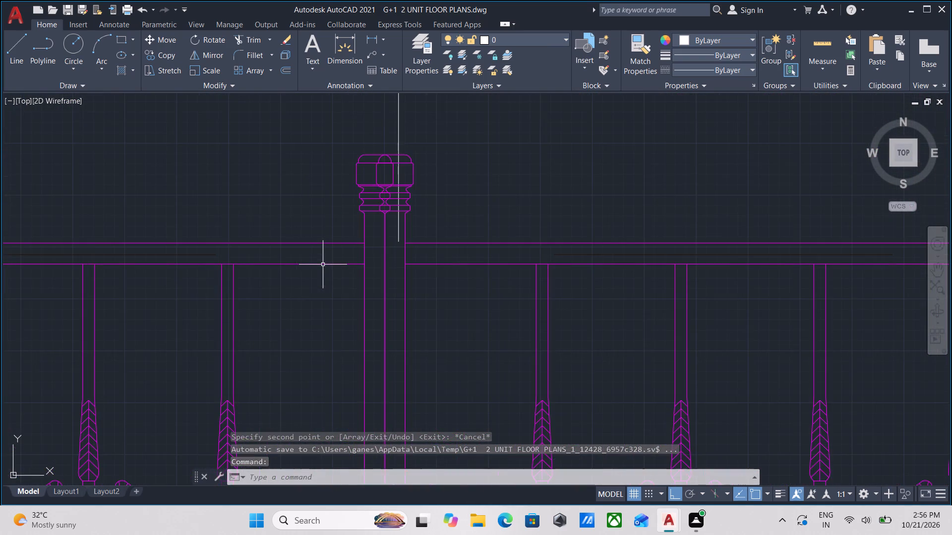
scroll(329, 265, "down", 1)
middle_click_drag(358, 265, 495, 238)
scroll(512, 236, "down", 3)
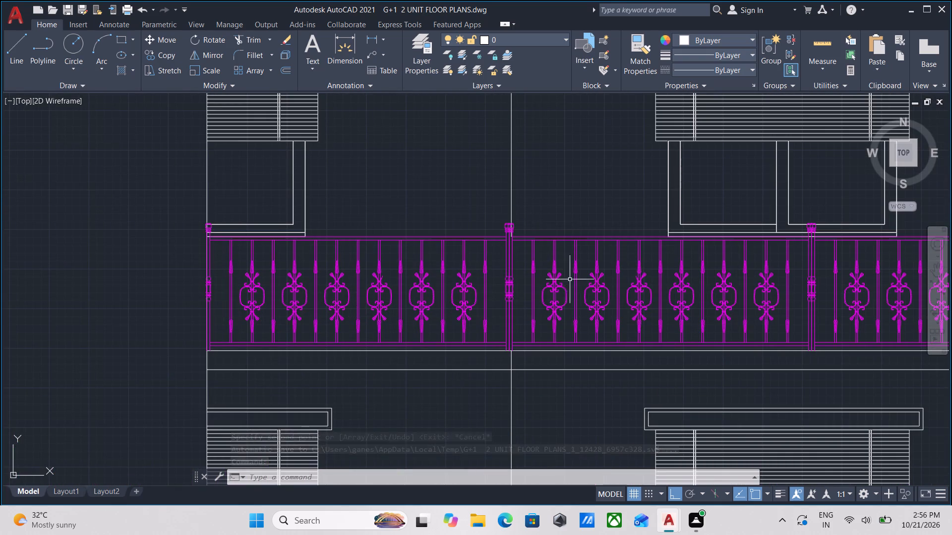
scroll(609, 292, "up", 1)
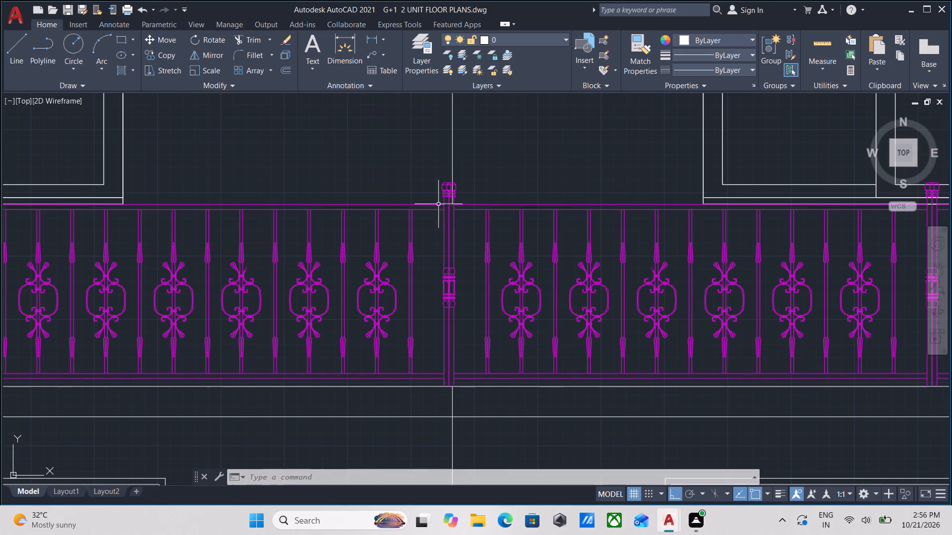
scroll(466, 195, "up", 2)
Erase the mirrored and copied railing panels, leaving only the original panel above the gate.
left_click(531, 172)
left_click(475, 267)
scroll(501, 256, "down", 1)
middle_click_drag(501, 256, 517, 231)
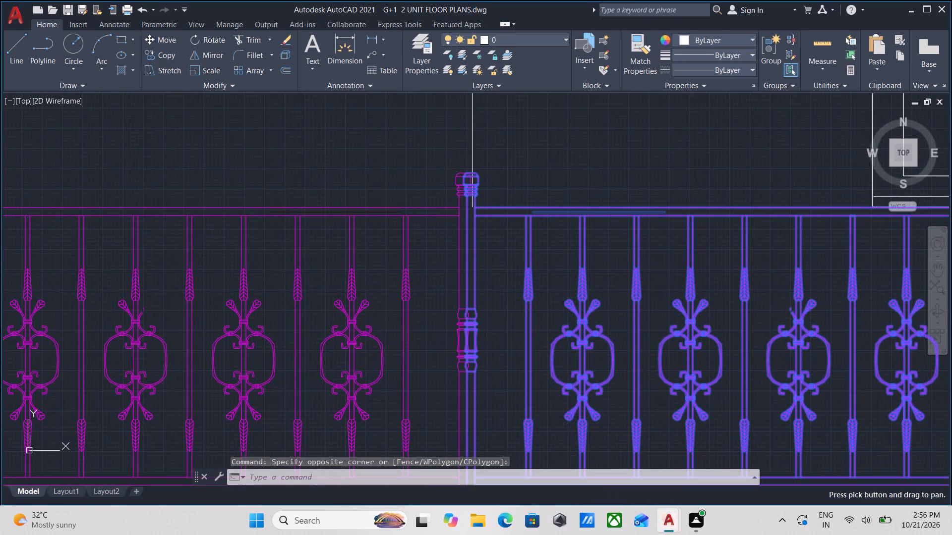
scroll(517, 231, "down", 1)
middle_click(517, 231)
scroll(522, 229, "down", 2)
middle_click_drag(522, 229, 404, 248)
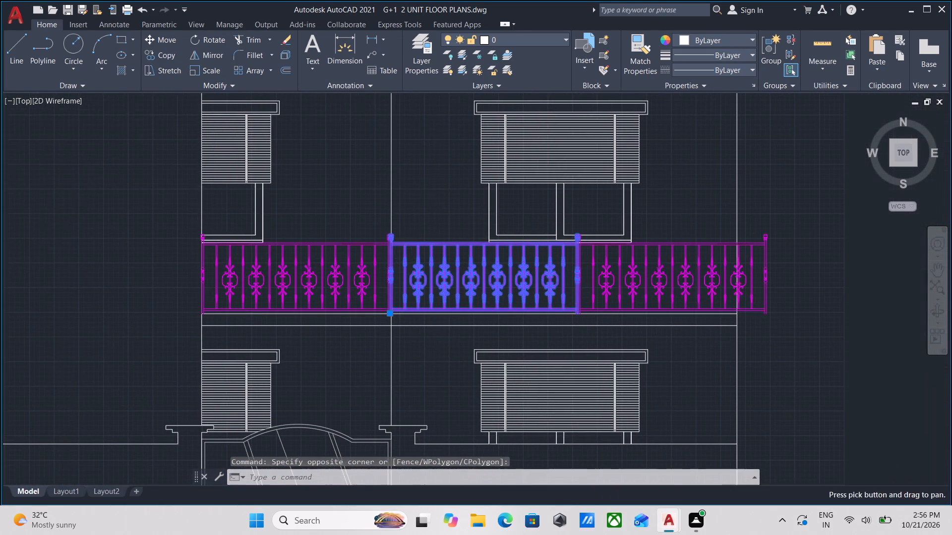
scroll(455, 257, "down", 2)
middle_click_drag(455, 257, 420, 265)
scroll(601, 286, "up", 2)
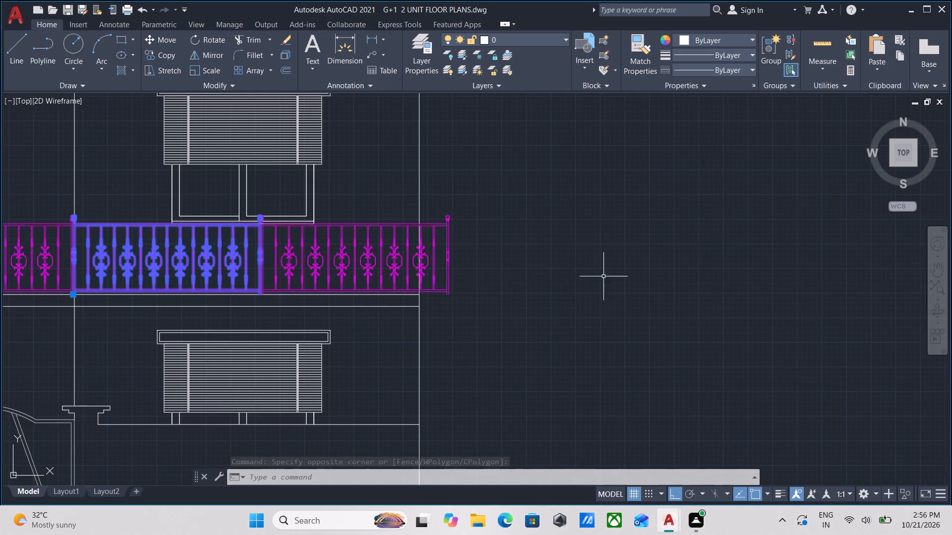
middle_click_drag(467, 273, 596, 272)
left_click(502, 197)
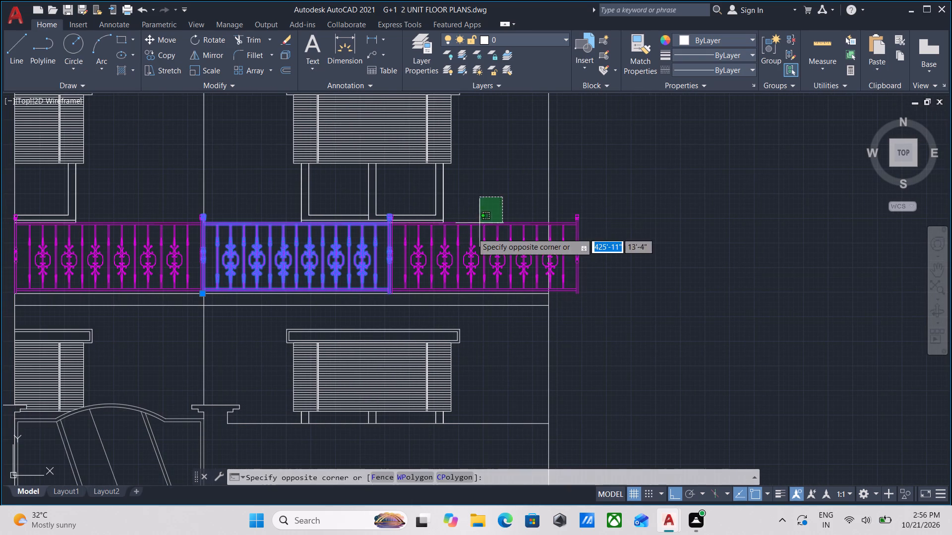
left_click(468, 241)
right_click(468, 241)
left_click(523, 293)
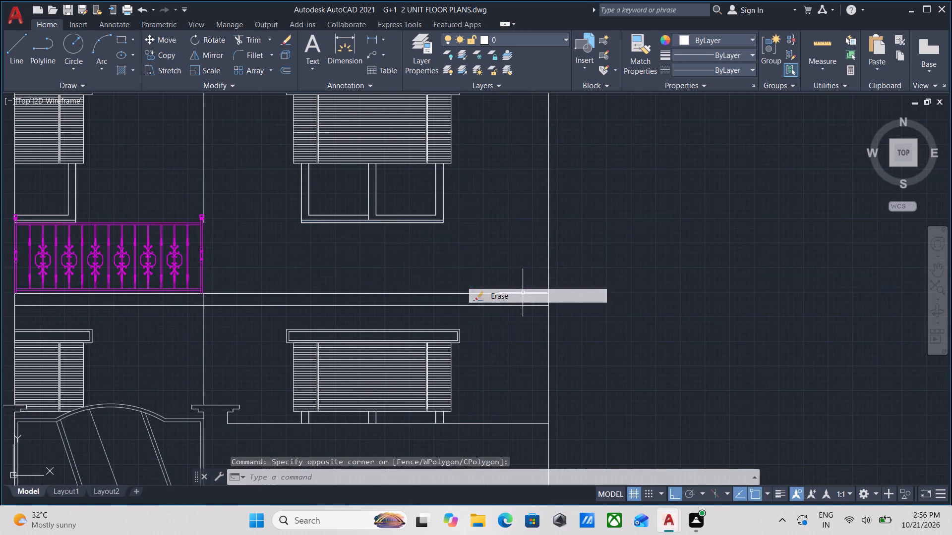
Copy the railing panel above the gate about 8'-0" to the right, from its lower-left corner to the adjoining vertical wall line.
middle_click_drag(394, 261, 562, 234)
scroll(373, 230, "up", 2)
left_click(321, 117)
left_click(275, 175)
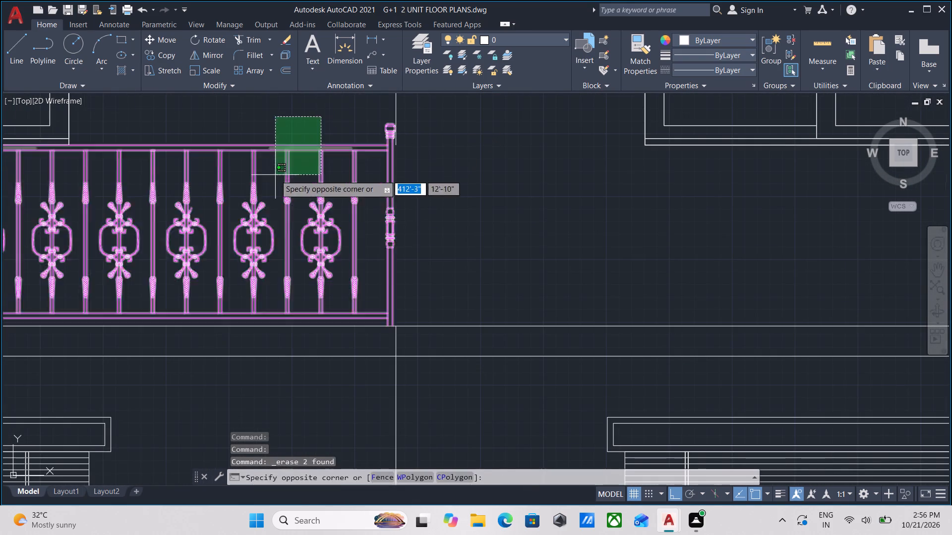
scroll(275, 175, "down", 1)
middle_click_drag(286, 181, 411, 180)
middle_click_drag(391, 209, 436, 196)
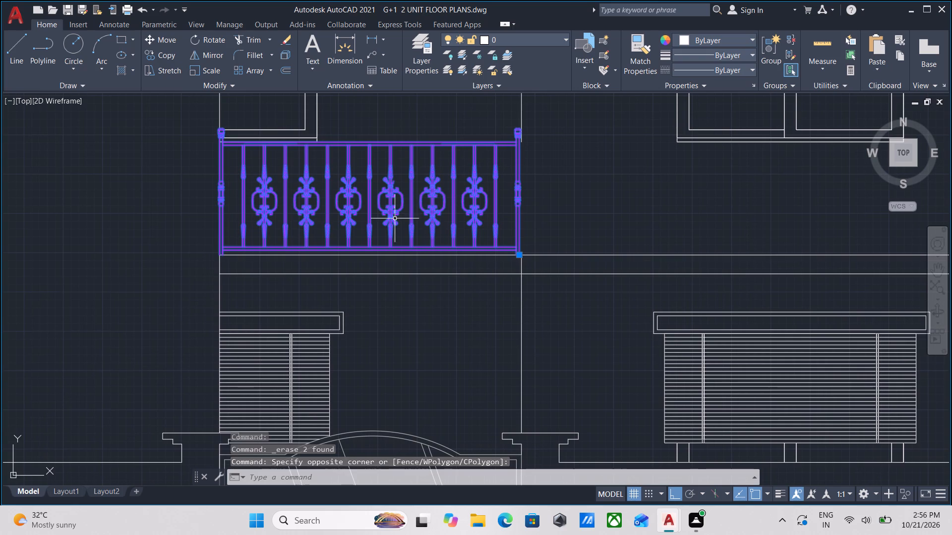
middle_click_drag(393, 219, 419, 224)
type("CO")
key("Return")
scroll(240, 263, "up", 5)
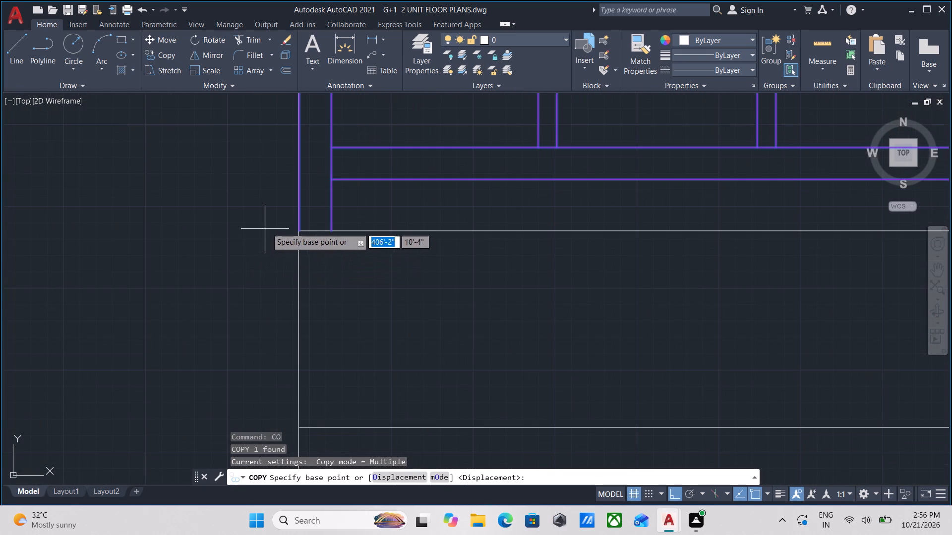
left_click(296, 231)
scroll(537, 241, "down", 1)
middle_click_drag(537, 241, 292, 256)
scroll(581, 246, "down", 2)
middle_click_drag(581, 246, 412, 280)
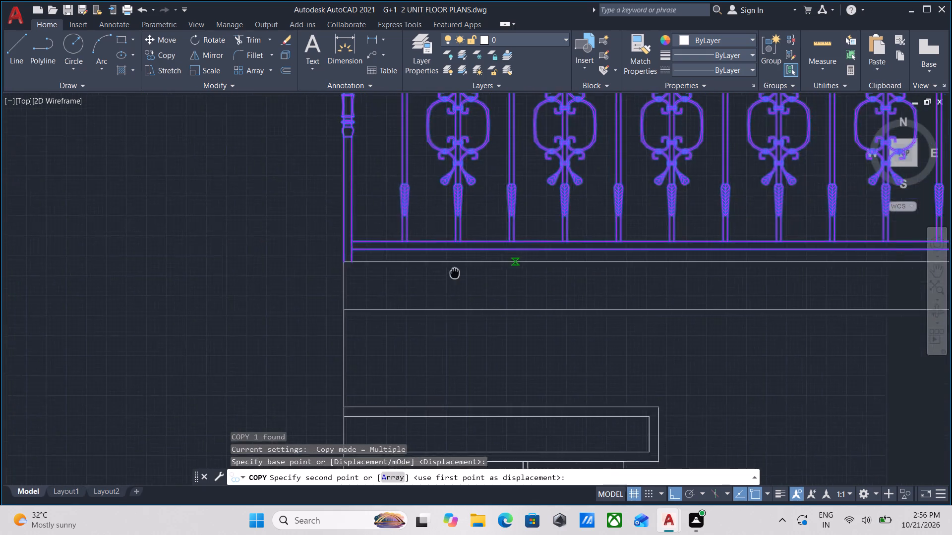
middle_click_drag(412, 280, 312, 303)
scroll(648, 285, "down", 1)
middle_click_drag(648, 285, 333, 339)
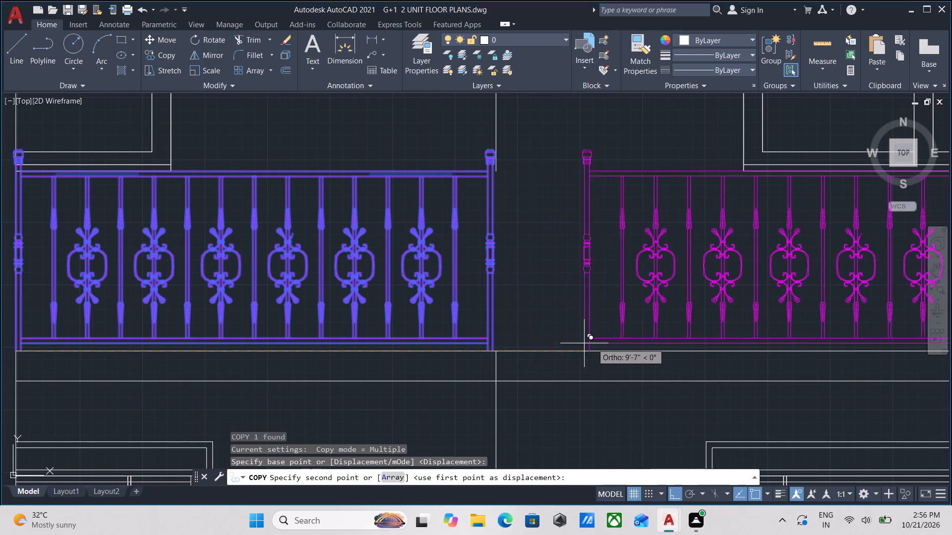
scroll(501, 342, "up", 2)
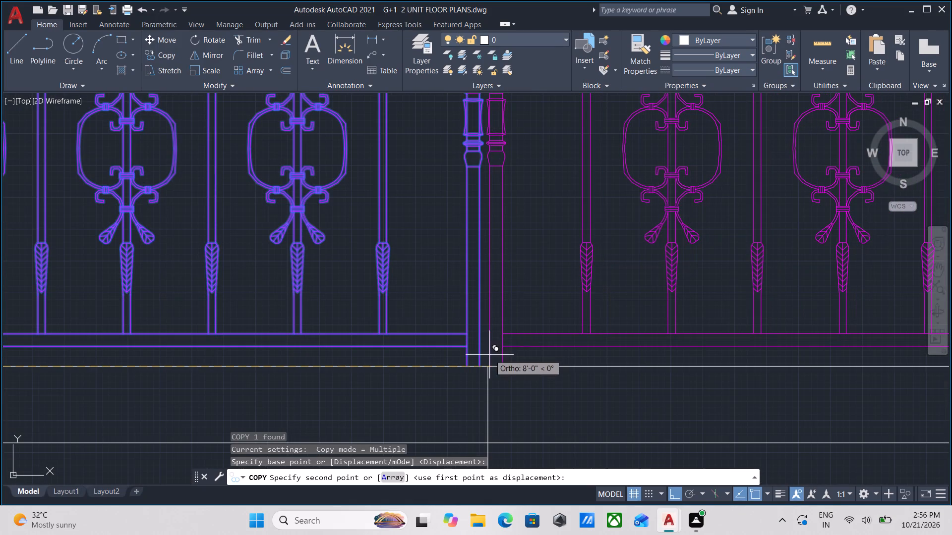
left_click(489, 367)
scroll(539, 321, "down", 1)
middle_click_drag(539, 321, 504, 365)
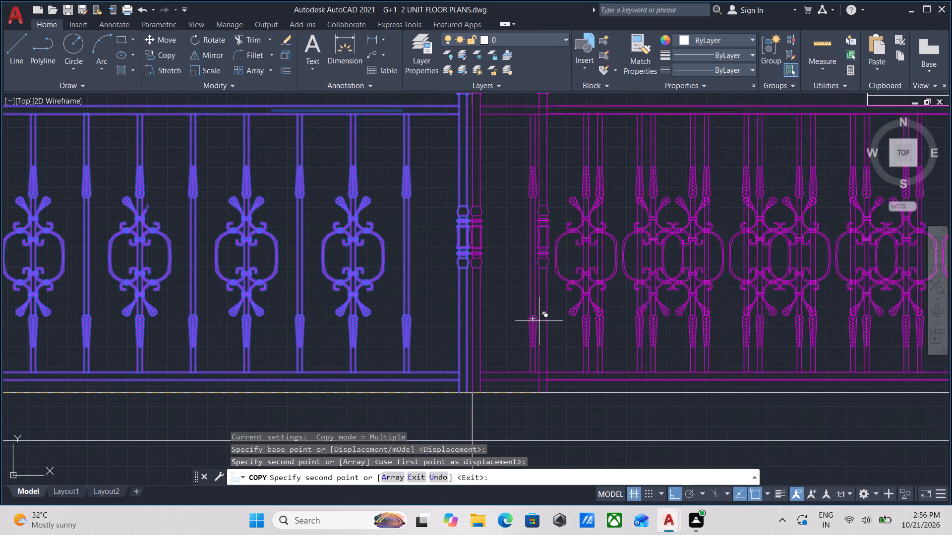
scroll(673, 375, "down", 1)
middle_click_drag(673, 375, 375, 371)
scroll(516, 367, "down", 2)
middle_click_drag(529, 367, 383, 366)
scroll(541, 366, "down", 1)
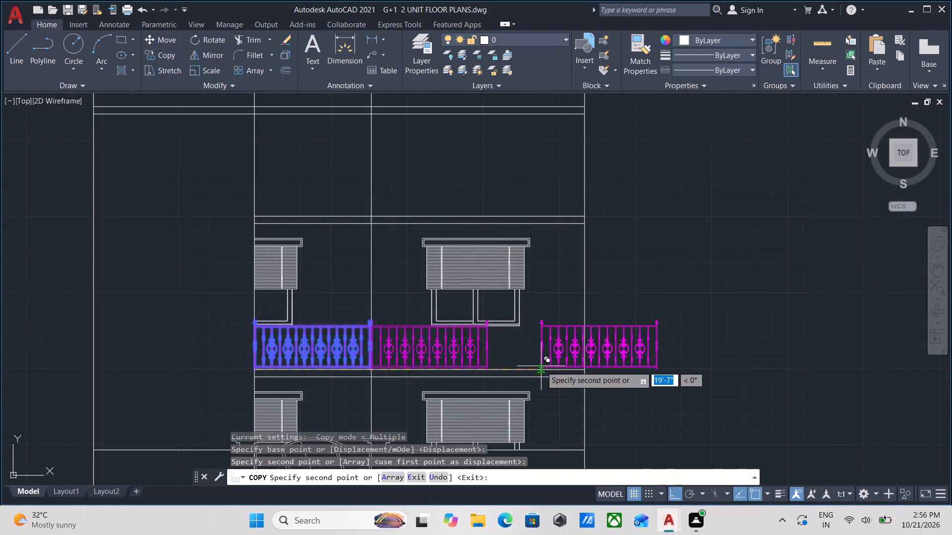
middle_click_drag(541, 366, 594, 368)
scroll(506, 360, "up", 2)
key("Escape")
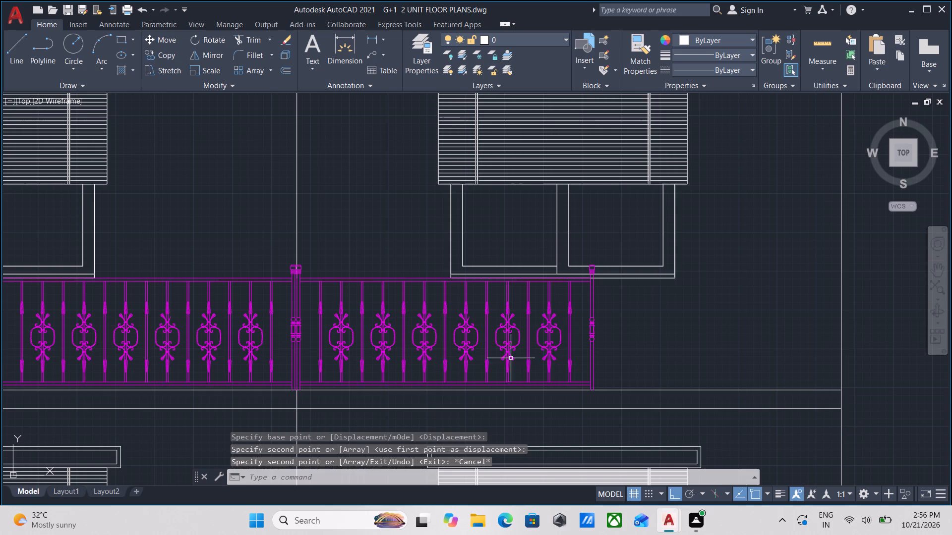
Copy the second railing panel about 28'-10" to the right, into the clear space outside the building.
middle_click_drag(586, 345, 626, 341)
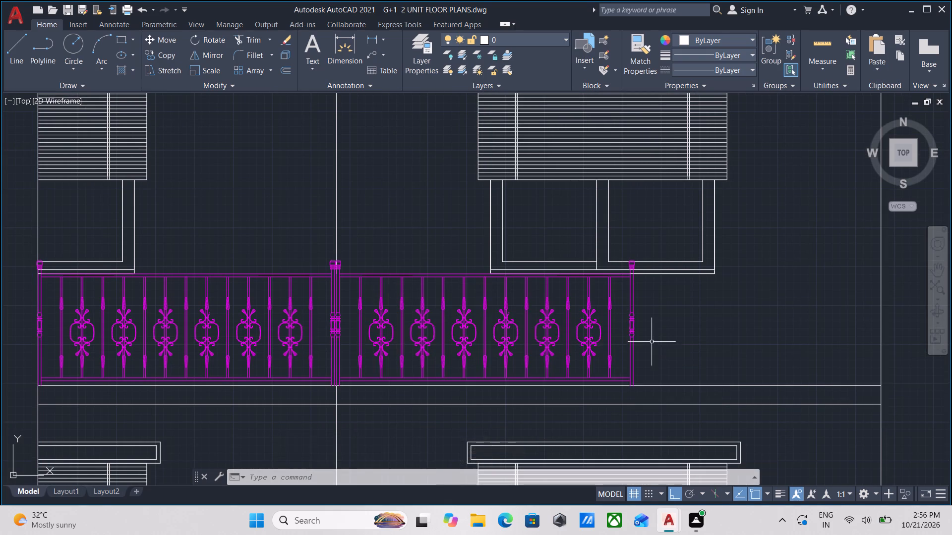
left_click(652, 341)
left_click(558, 363)
middle_click_drag(563, 365, 595, 376)
type("CO")
key("Return")
scroll(649, 416, "up", 2)
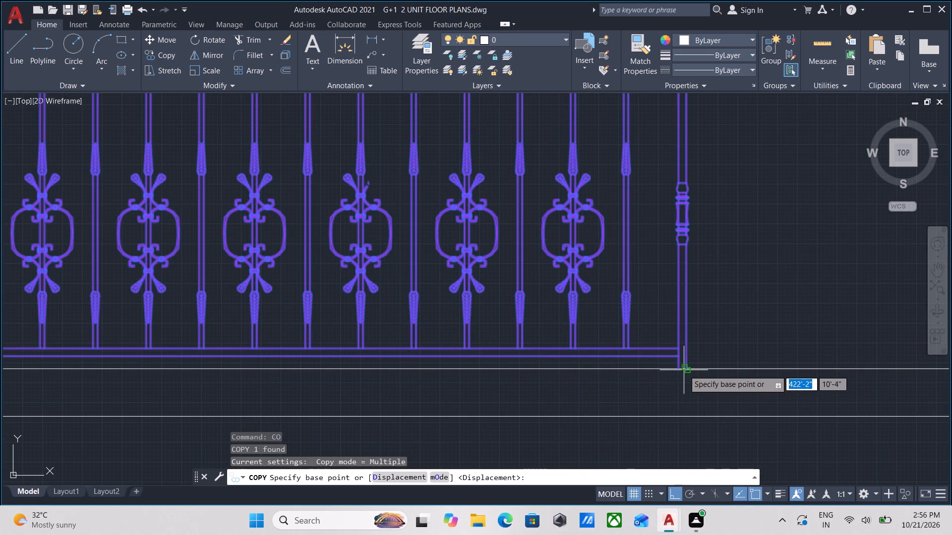
left_click(684, 370)
scroll(832, 363, "down", 1)
middle_click_drag(832, 363, 73, 360)
scroll(551, 360, "down", 3)
middle_click_drag(551, 360, 258, 357)
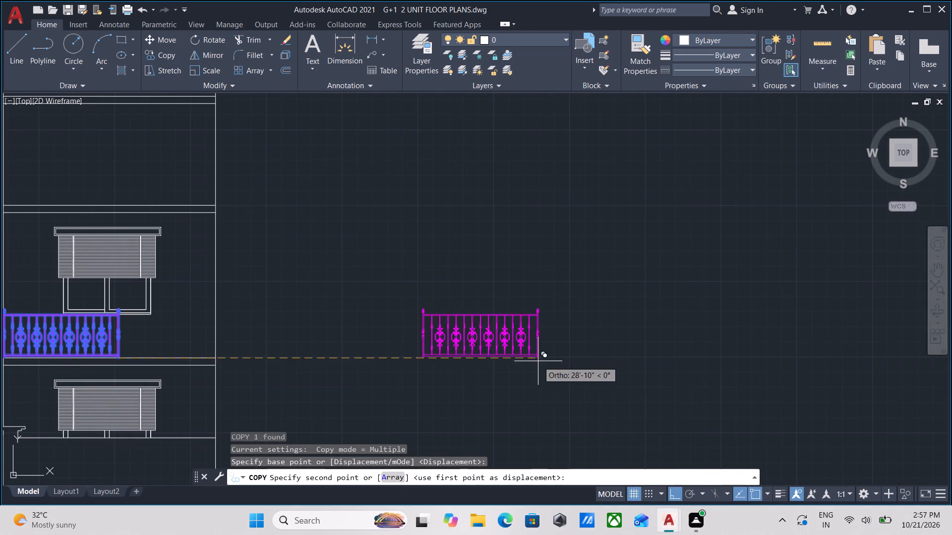
left_click(538, 361)
key("Escape")
Explode the railing panel copy standing outside the building.
middle_click_drag(545, 356, 614, 352)
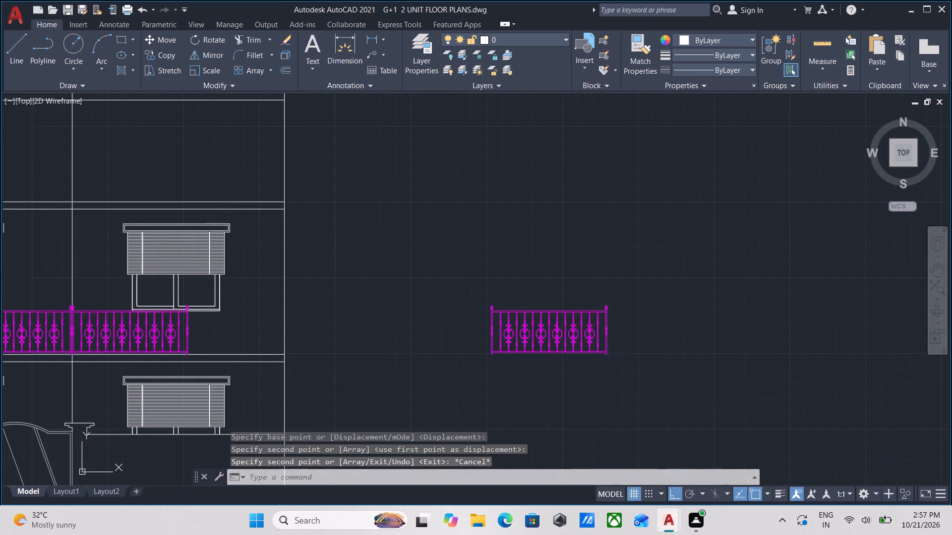
left_click_drag(627, 371, 615, 362)
left_click(540, 308)
key("x")
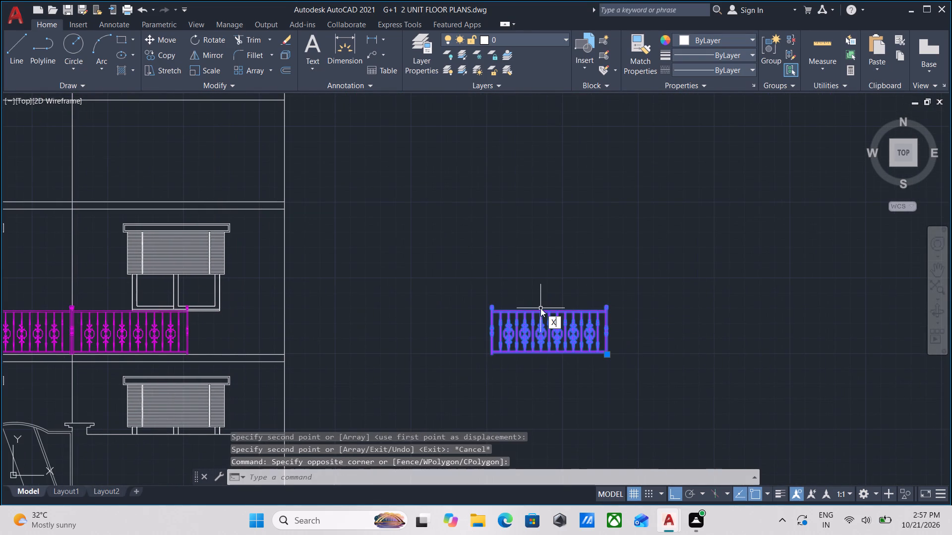
key("Return")
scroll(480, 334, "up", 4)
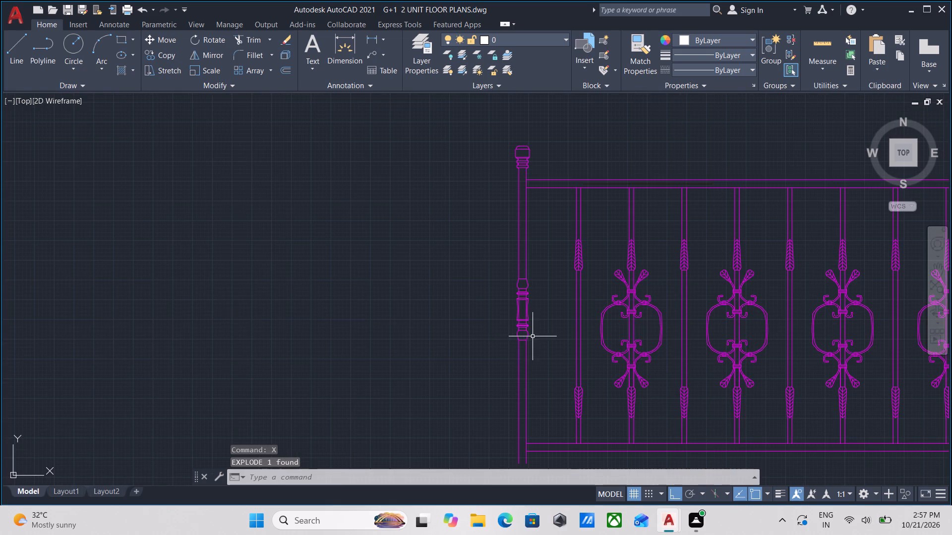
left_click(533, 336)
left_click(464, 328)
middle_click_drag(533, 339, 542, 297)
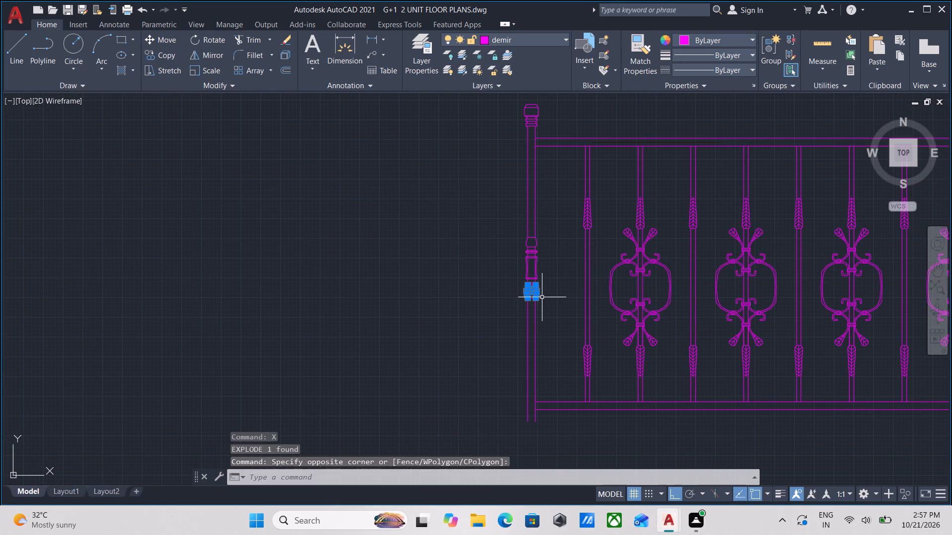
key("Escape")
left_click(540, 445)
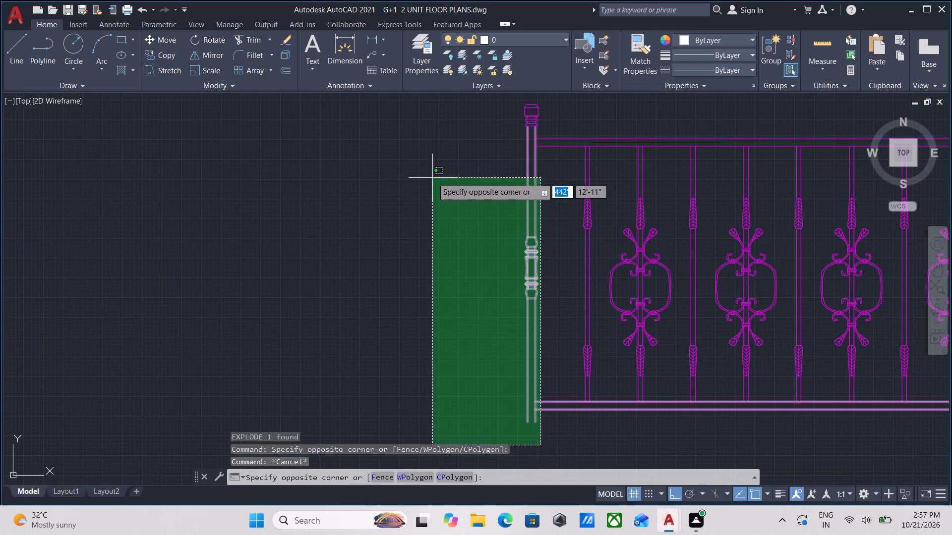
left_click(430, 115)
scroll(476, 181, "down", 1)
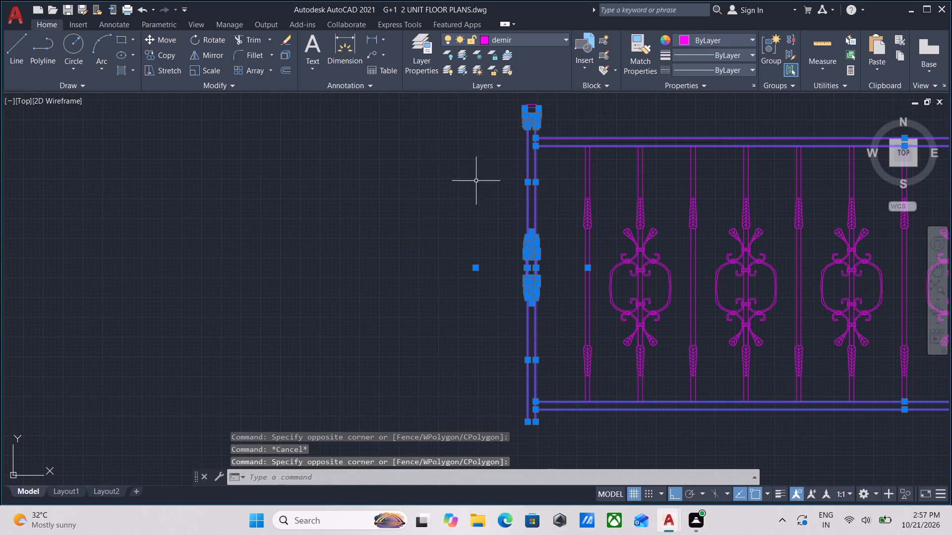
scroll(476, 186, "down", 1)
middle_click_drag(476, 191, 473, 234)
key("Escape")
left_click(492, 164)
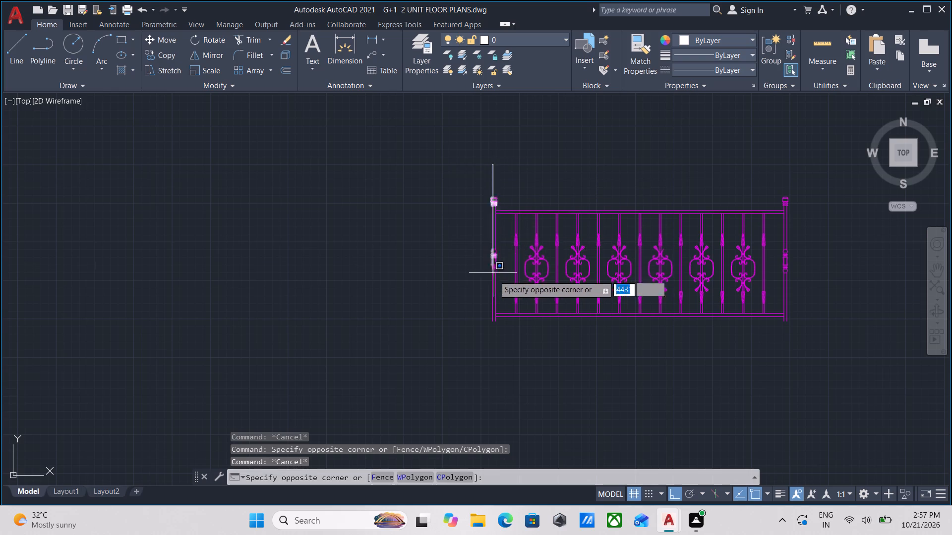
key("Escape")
Erase the complete left end post of the exploded railing panel, keeping its horizontal rails.
left_click(458, 177)
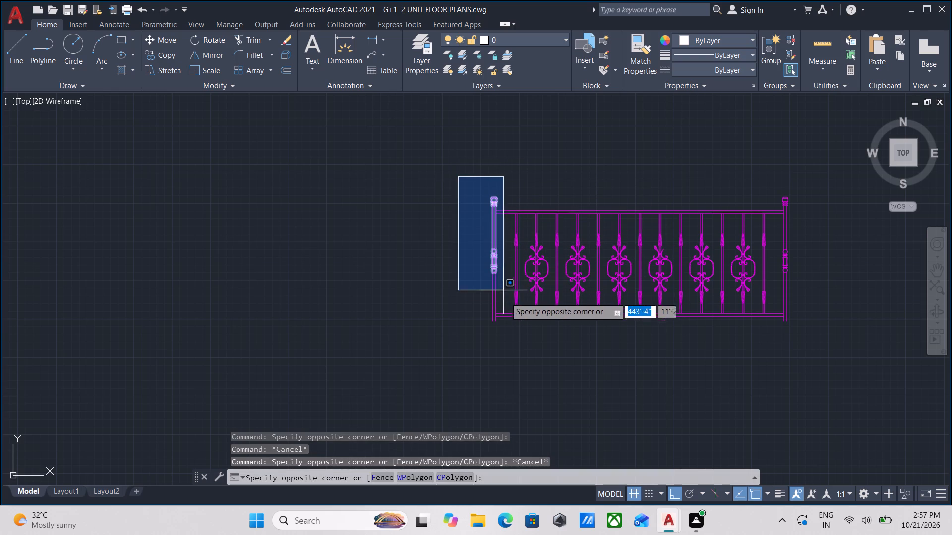
left_click(502, 339)
right_click(502, 329)
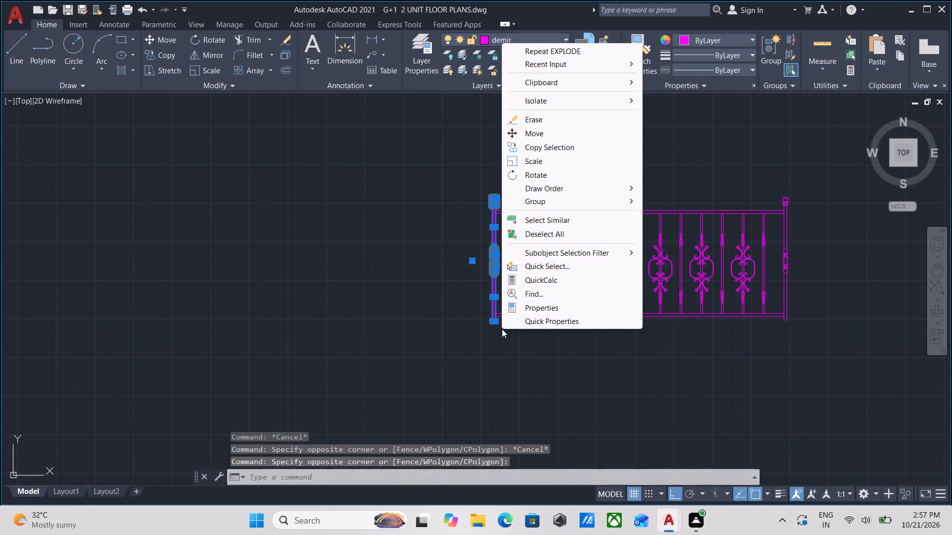
left_click(523, 117)
Erase the complete right end post of the exploded railing panel, keeping its rails and balusters.
scroll(521, 286, "up", 1)
middle_click_drag(521, 286, 303, 296)
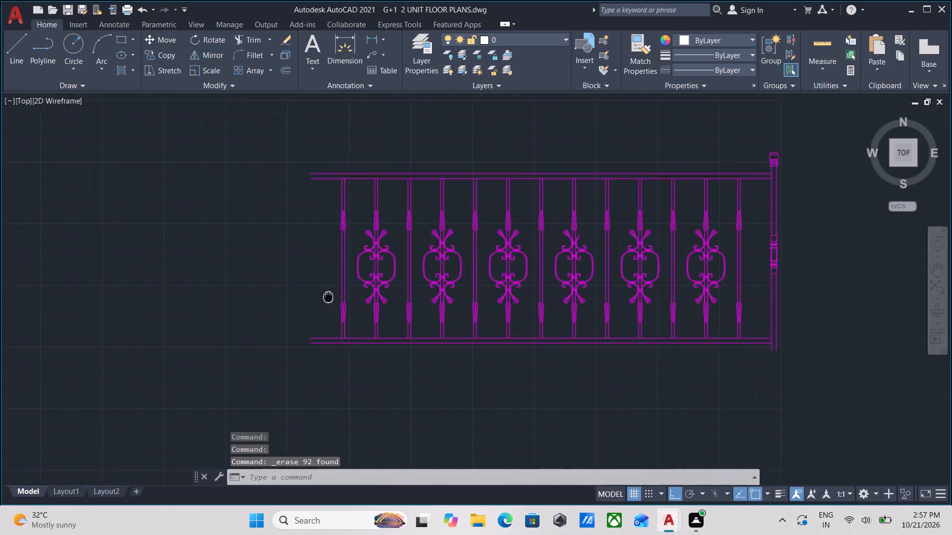
middle_click_drag(303, 296, 278, 296)
scroll(403, 285, "down", 2)
middle_click_drag(403, 285, 361, 310)
scroll(495, 238, "up", 2)
left_click_drag(435, 243, 435, 248)
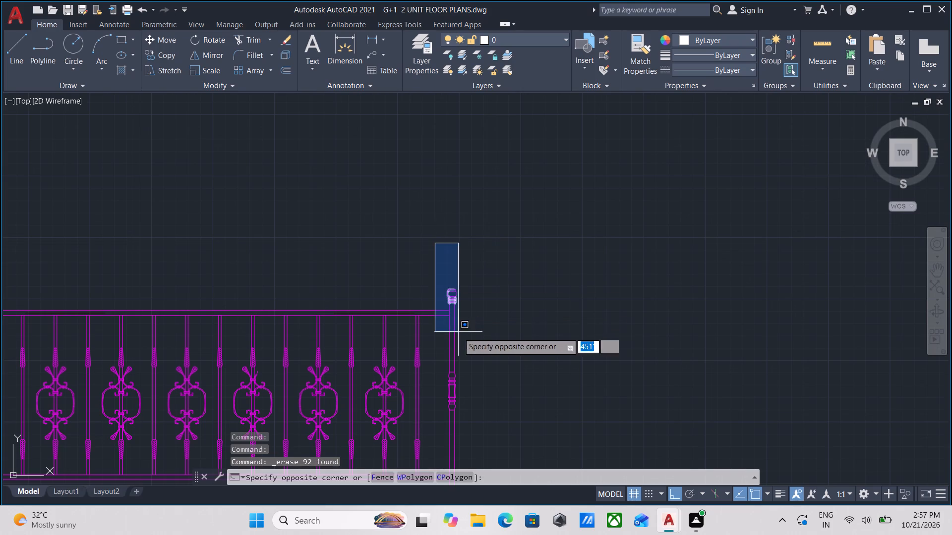
middle_click_drag(459, 333, 454, 202)
left_click(489, 380)
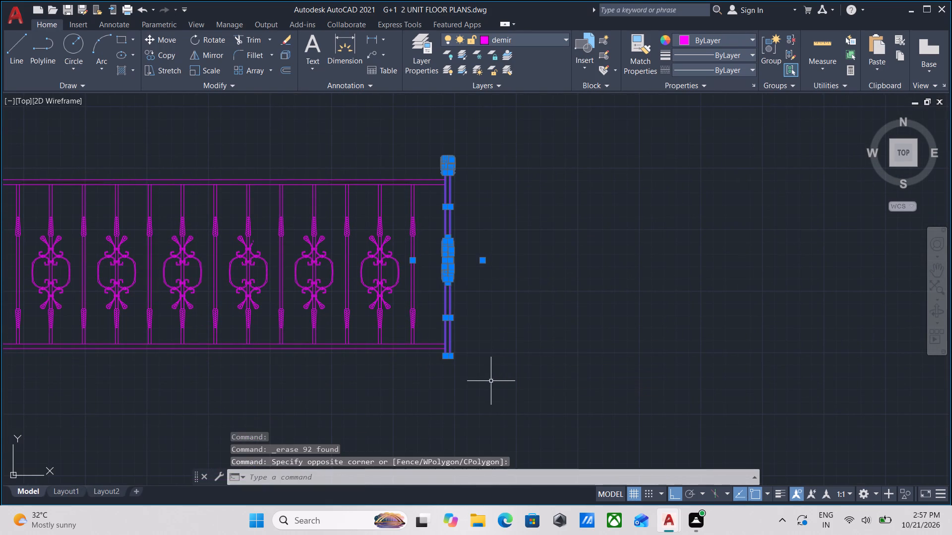
right_click(491, 381)
left_click(545, 174)
Group the remaining rails and balusters of the post-less railing panel.
scroll(529, 208, "down", 2)
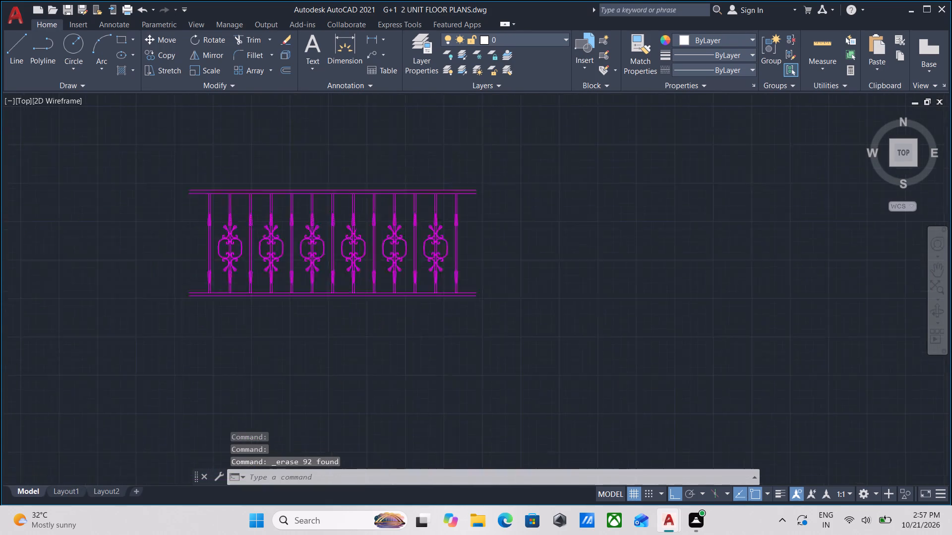
middle_click_drag(523, 219, 600, 226)
left_click(598, 304)
left_click(328, 172)
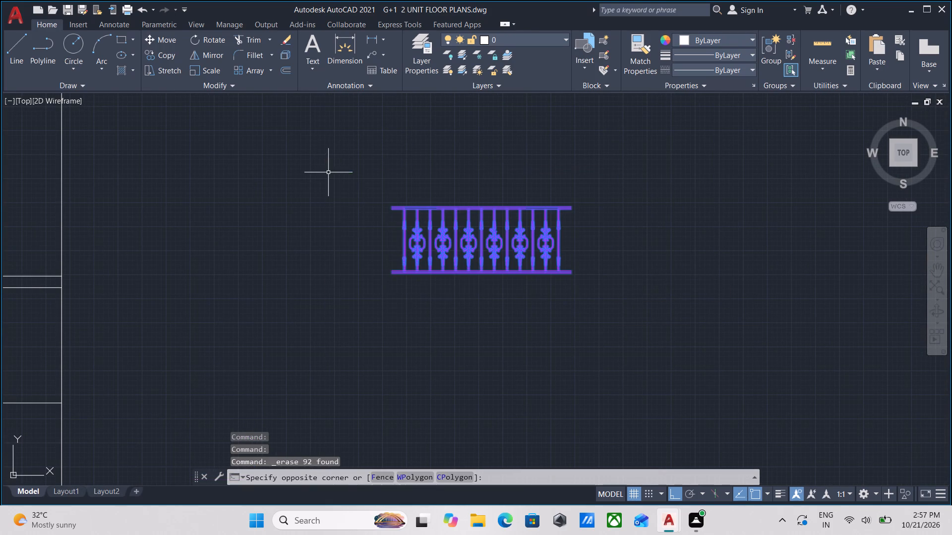
middle_click_drag(386, 295, 415, 348)
key("g")
key("Return")
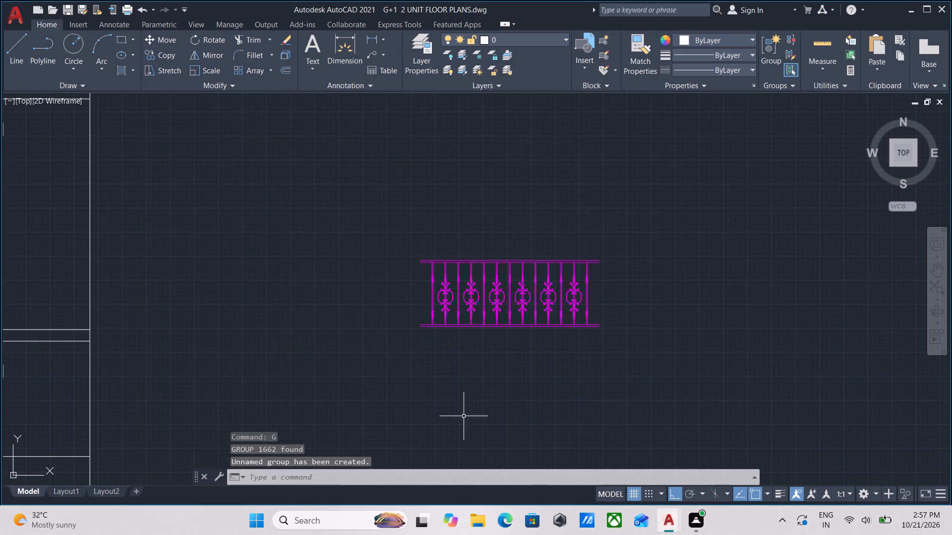
Copy the grouped post-less railing from its bottom rail's left end to the outer edge of the second panel's right end post.
scroll(501, 430, "up", 2)
middle_click_drag(531, 310, 536, 450)
left_click_drag(555, 398, 555, 393)
left_click(463, 248)
middle_click_drag(479, 334, 511, 369)
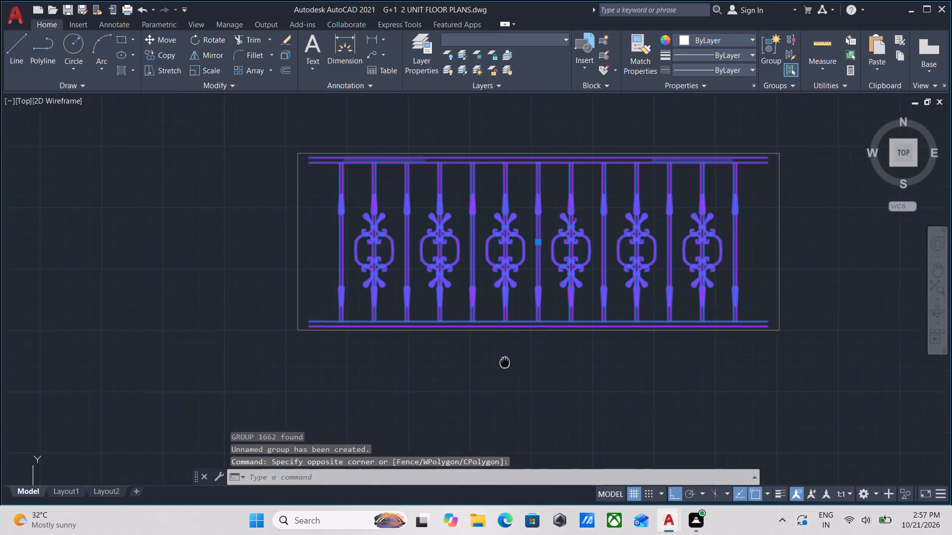
middle_click_drag(511, 369, 520, 382)
type("CO")
key("Return")
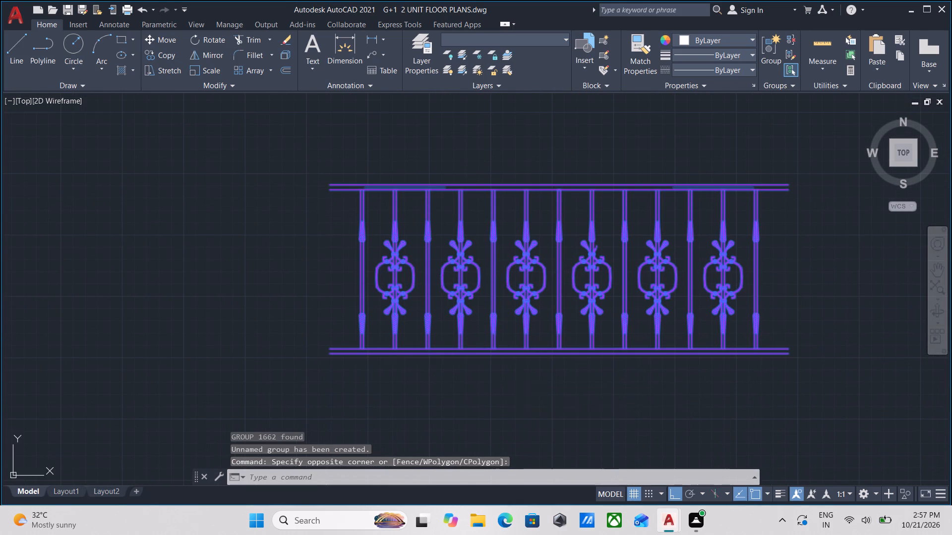
scroll(305, 365, "up", 2)
left_click(366, 339)
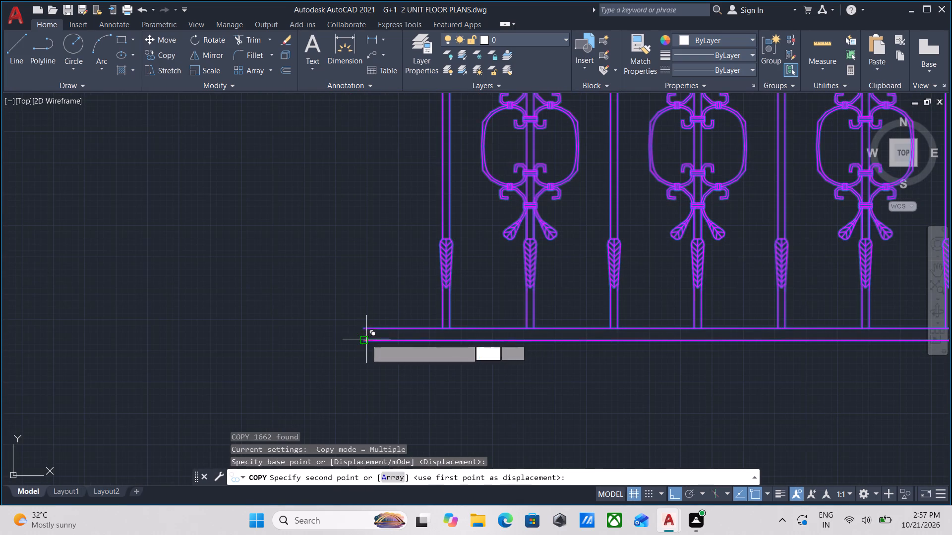
scroll(142, 326, "down", 2)
middle_click_drag(142, 326, 535, 349)
scroll(536, 347, "up", 1)
scroll(408, 352, "down", 3)
middle_click_drag(360, 364, 700, 348)
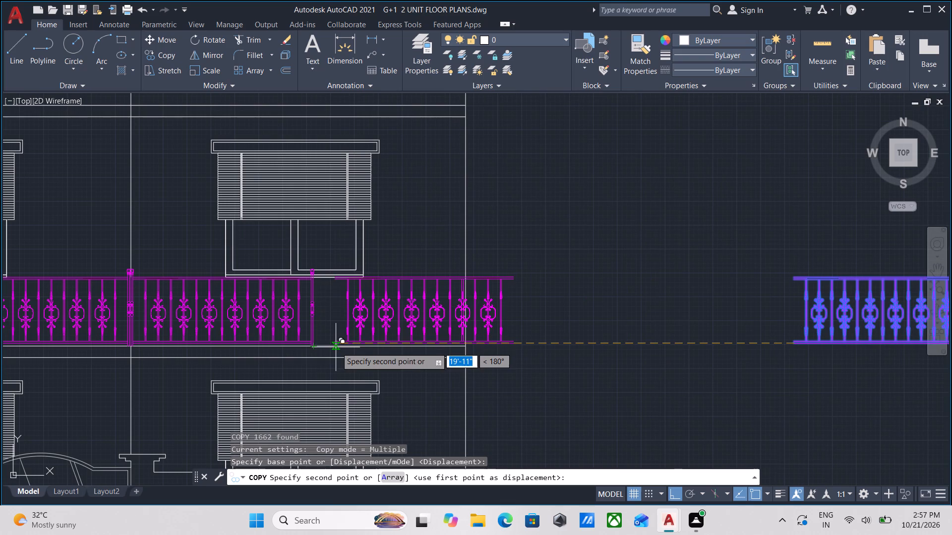
scroll(314, 344, "up", 4)
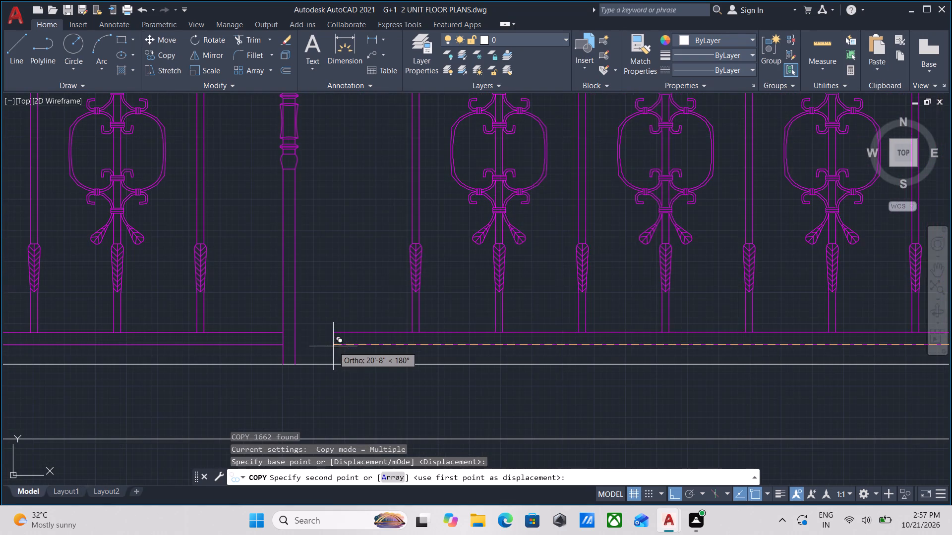
left_click(298, 345)
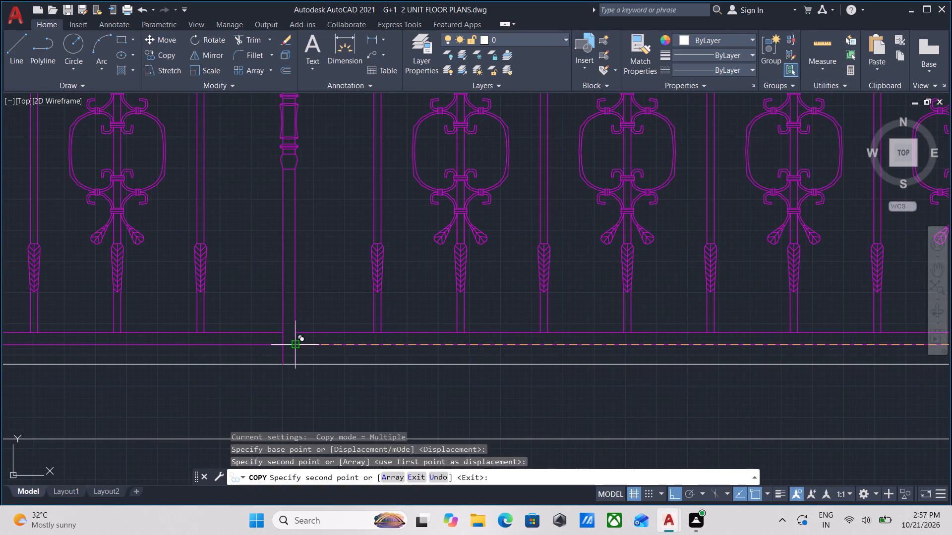
scroll(376, 311, "down", 3)
middle_click_drag(372, 312, 340, 370)
scroll(567, 337, "down", 1)
middle_click_drag(567, 337, 623, 348)
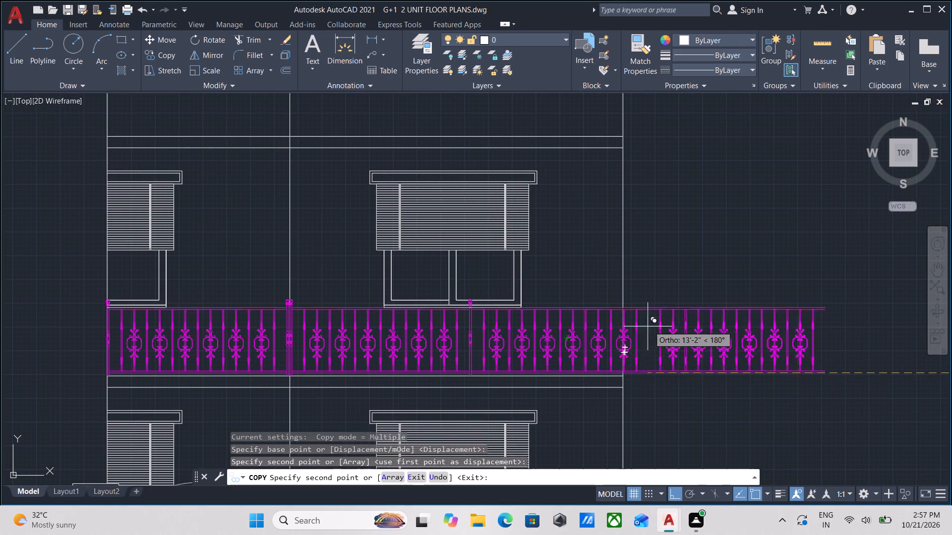
key("Escape")
Ungroup the copied post-less railing panel at the facade's right end.
middle_click_drag(642, 338, 648, 332)
scroll(642, 350, "up", 2)
left_click(673, 421)
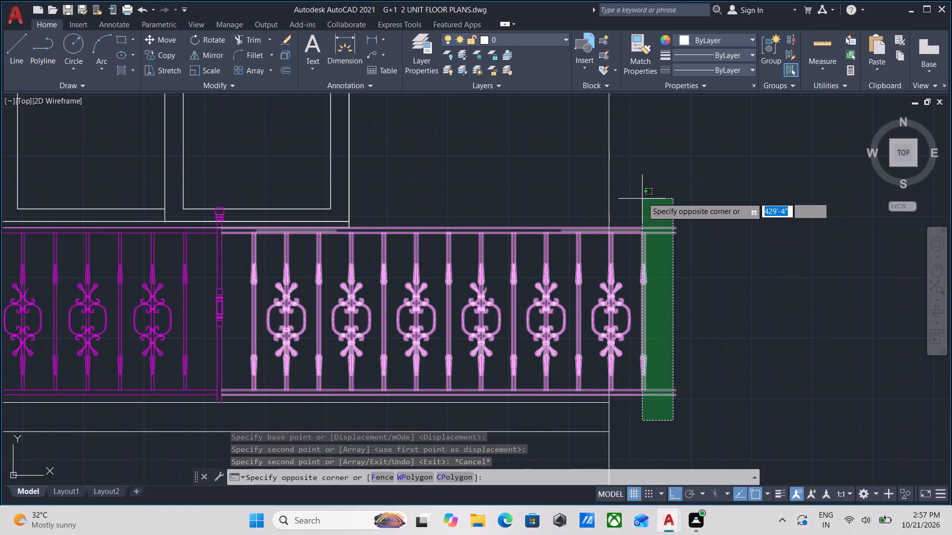
left_click(642, 193)
middle_click_drag(642, 193, 644, 204)
scroll(642, 193, "down", 1)
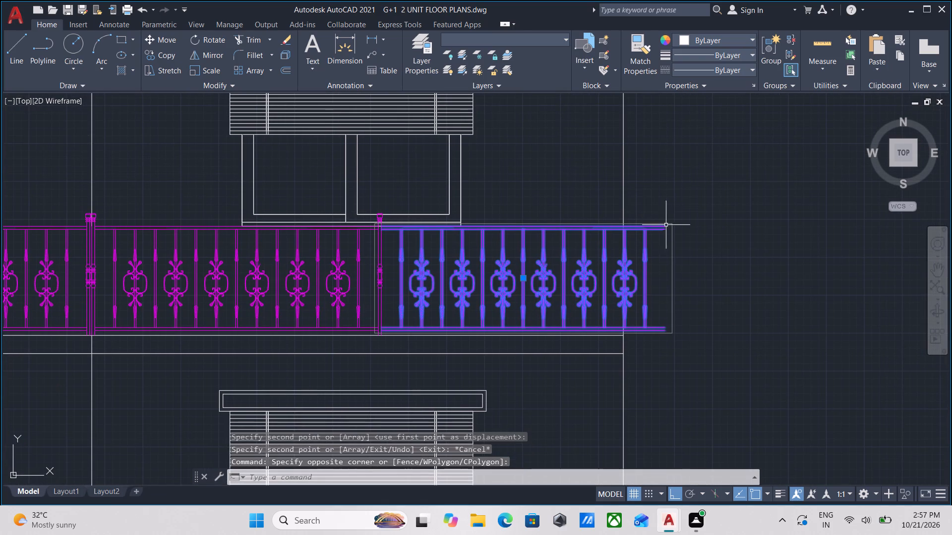
type("UNG")
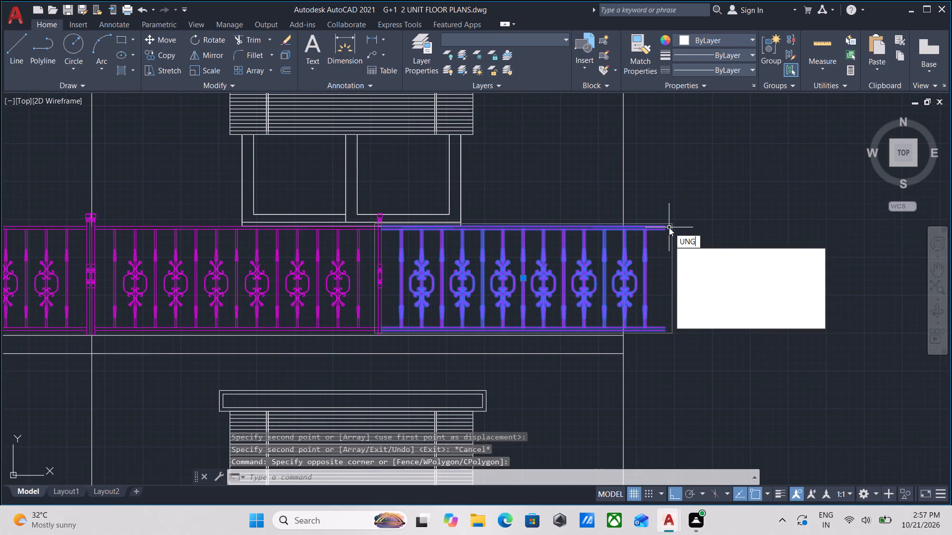
key("Return")
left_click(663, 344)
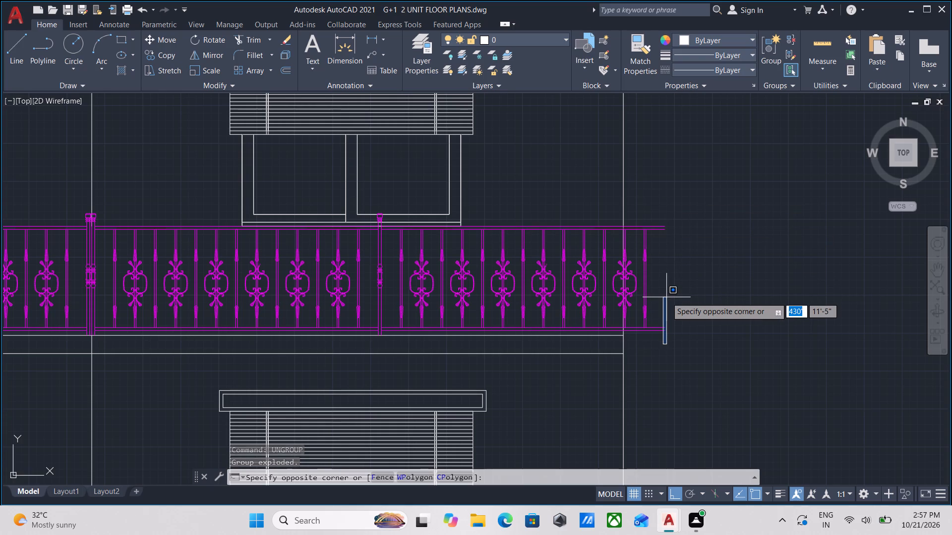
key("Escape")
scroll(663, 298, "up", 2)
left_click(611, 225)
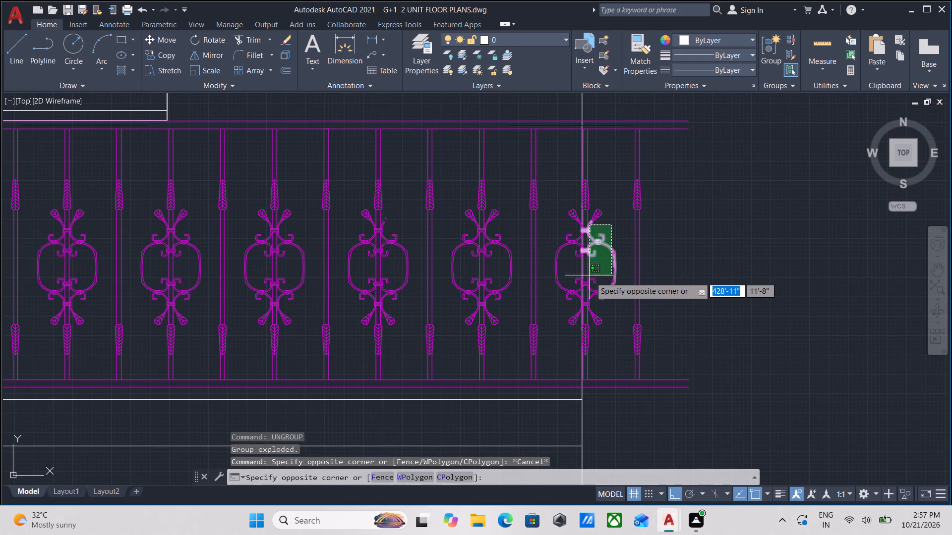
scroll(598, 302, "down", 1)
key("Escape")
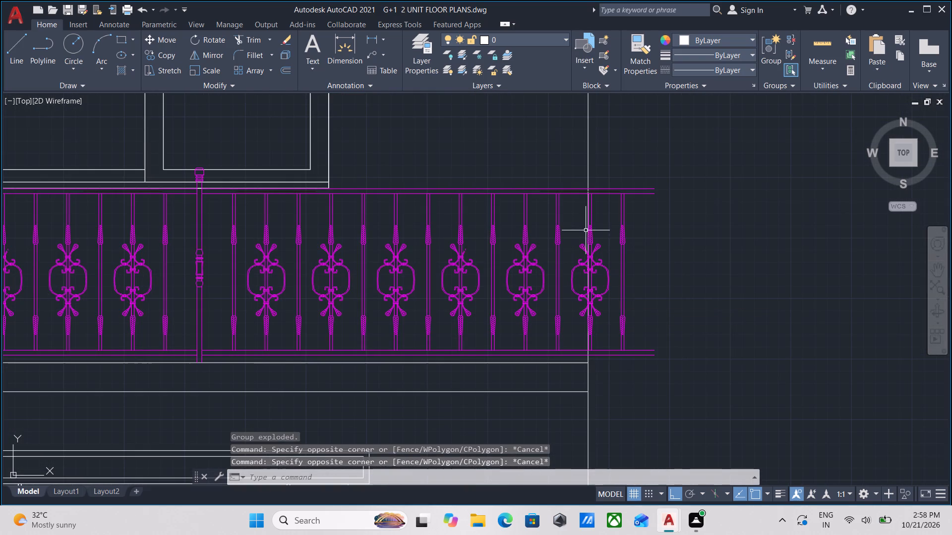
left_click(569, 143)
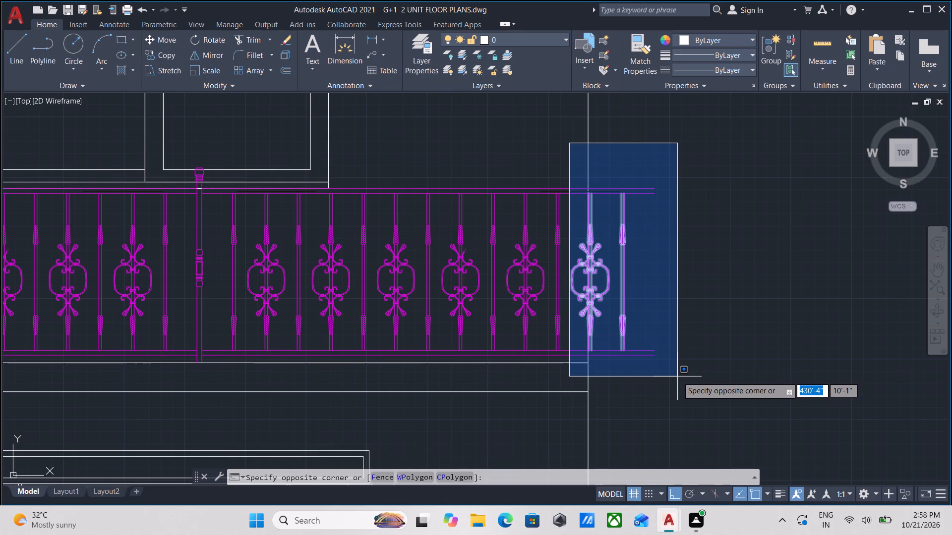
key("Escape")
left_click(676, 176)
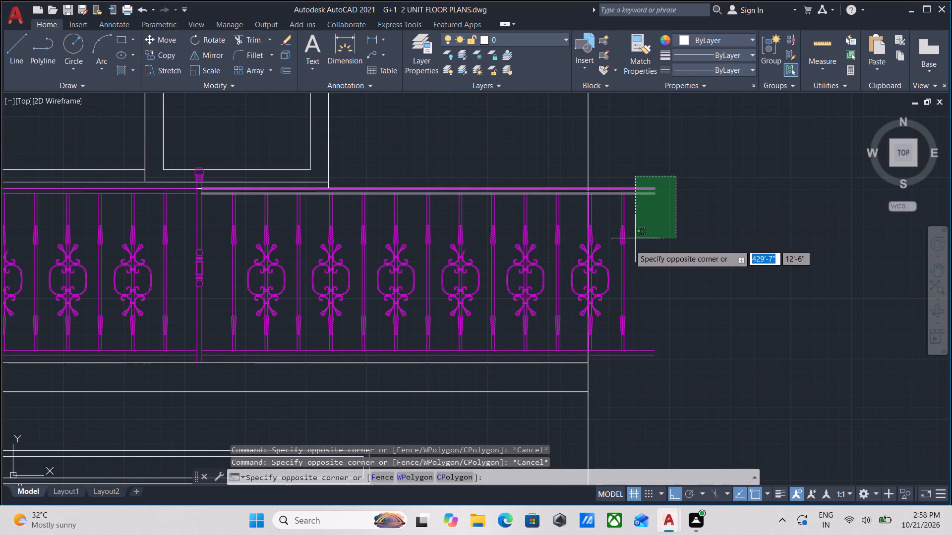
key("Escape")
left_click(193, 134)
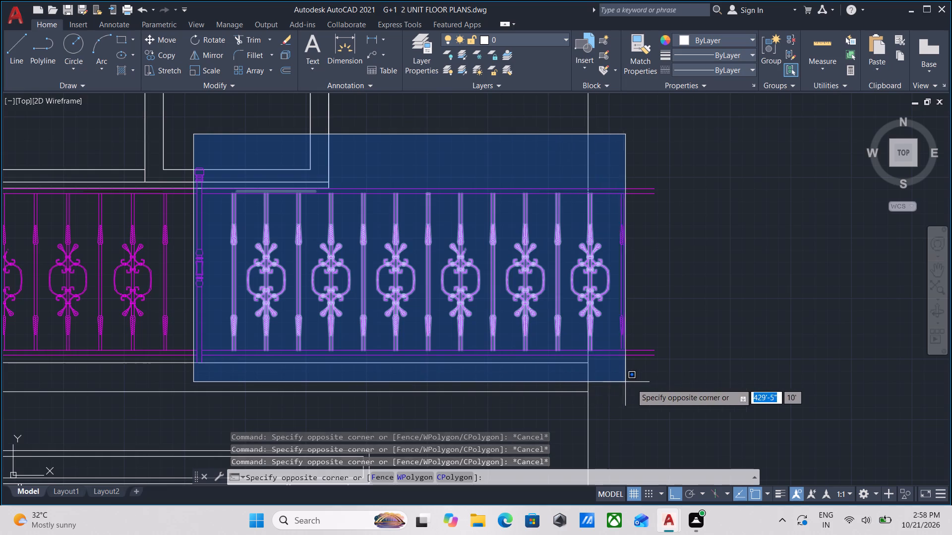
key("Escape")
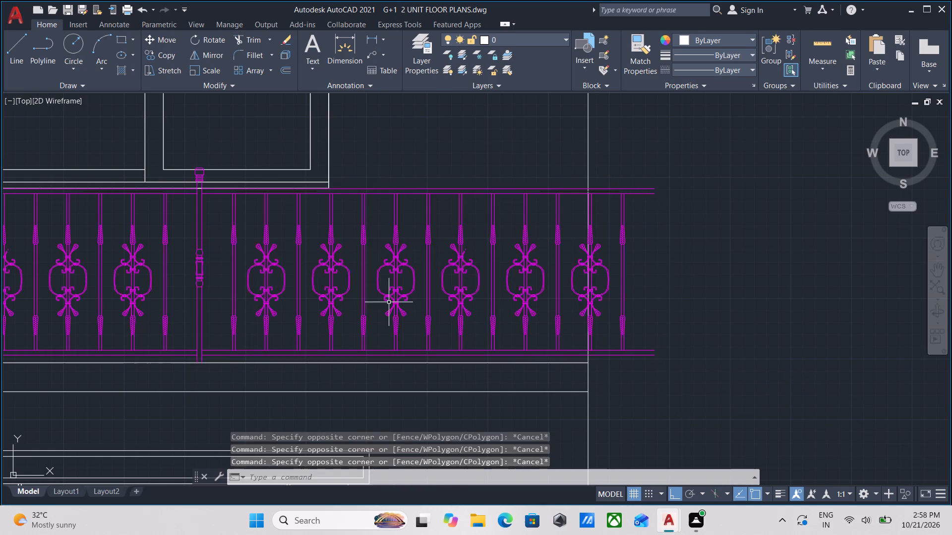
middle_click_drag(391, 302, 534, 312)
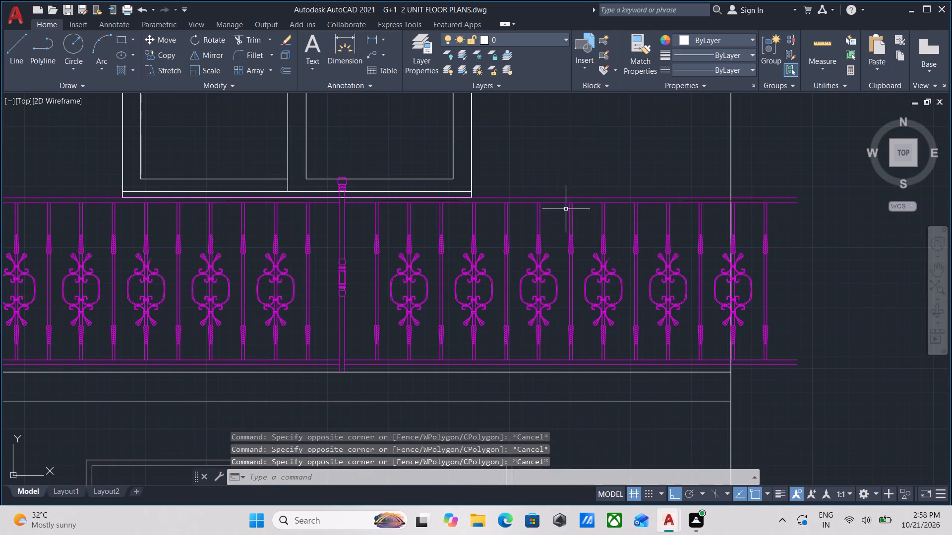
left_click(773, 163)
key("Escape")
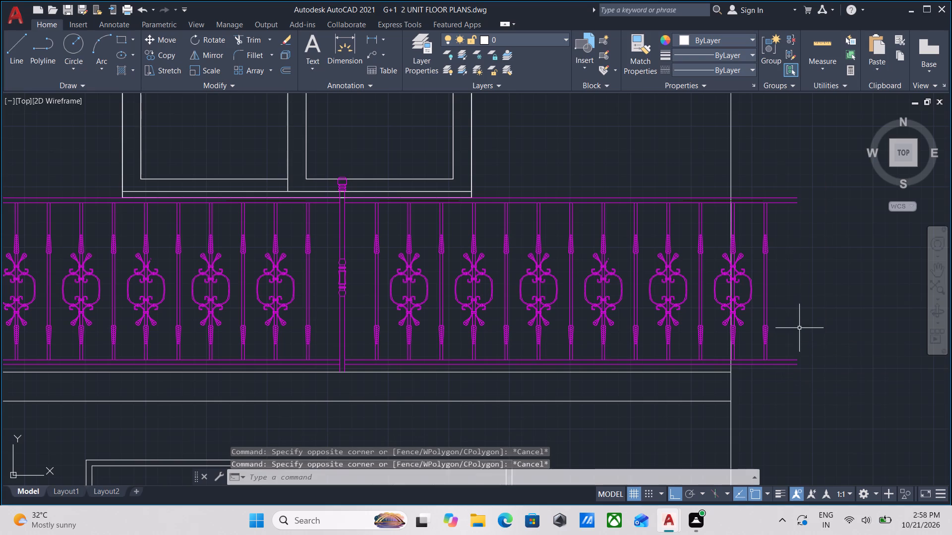
Stretch the copied railing's right end, including its last balusters and ornament, from the bottom rail's end back to the facade's right edge line.
left_click(812, 167)
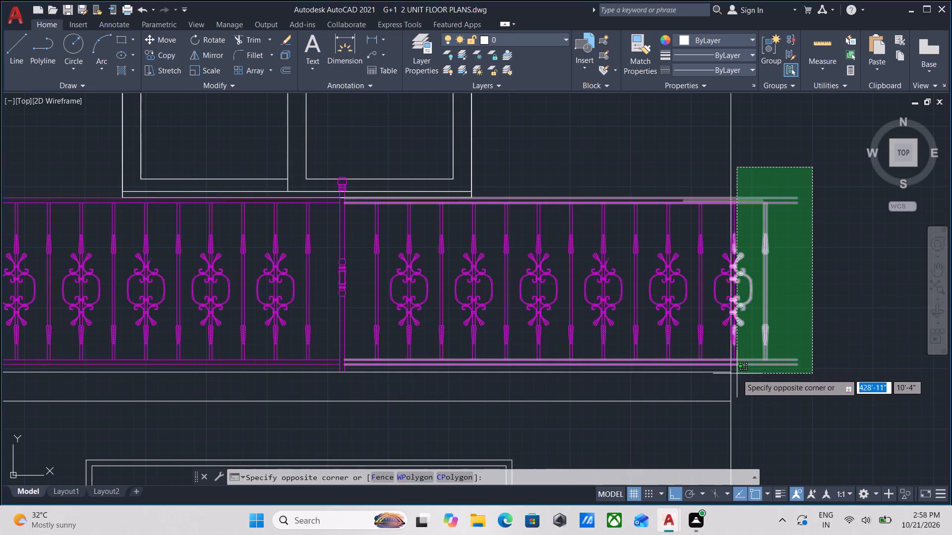
left_click(744, 373)
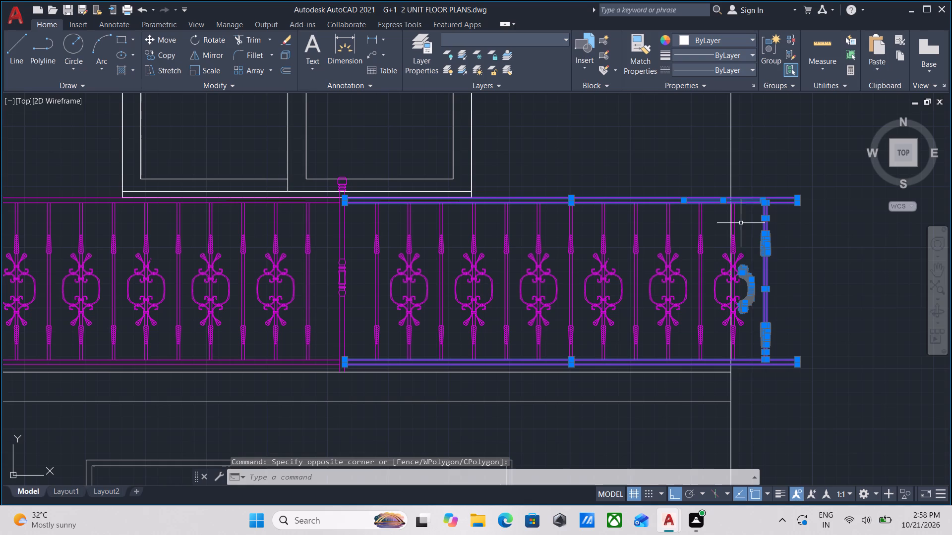
left_click(748, 216)
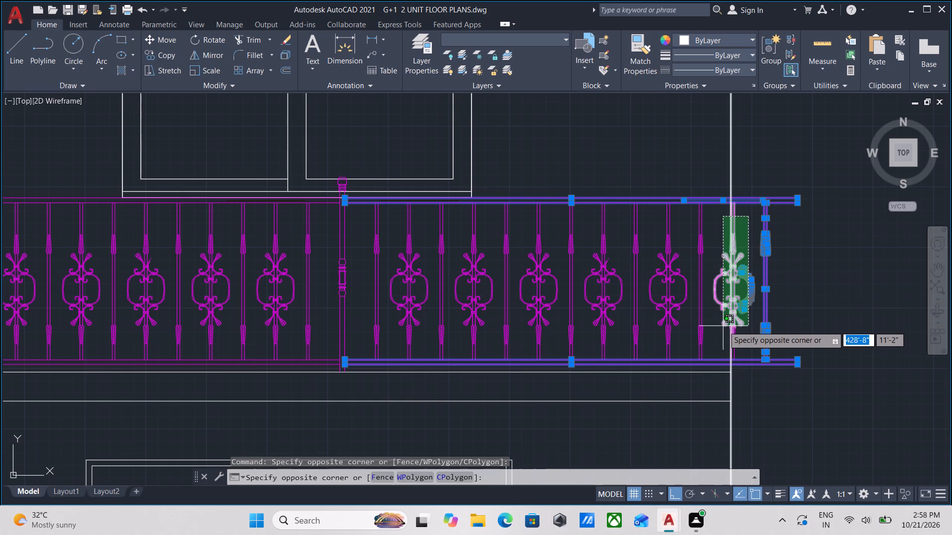
key("Escape")
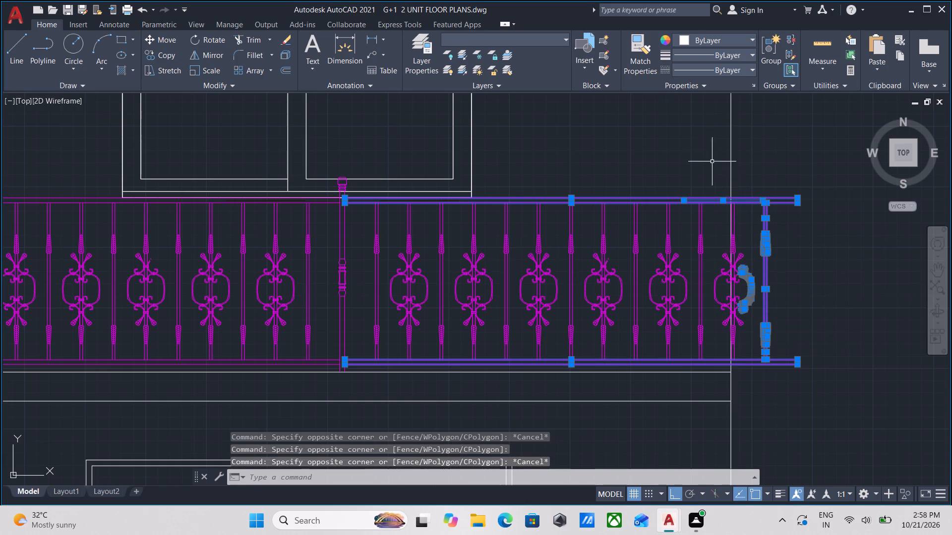
left_click(711, 158)
left_click(758, 374)
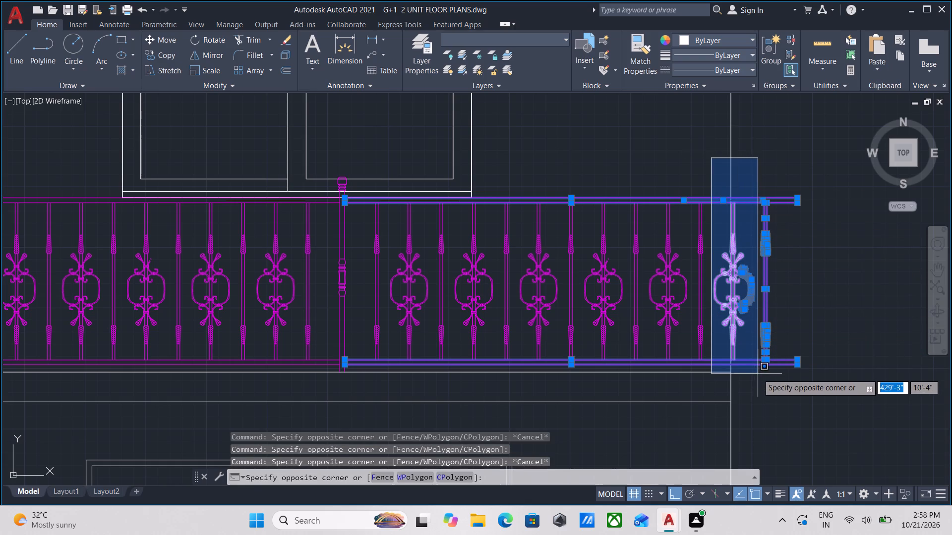
left_click(680, 157)
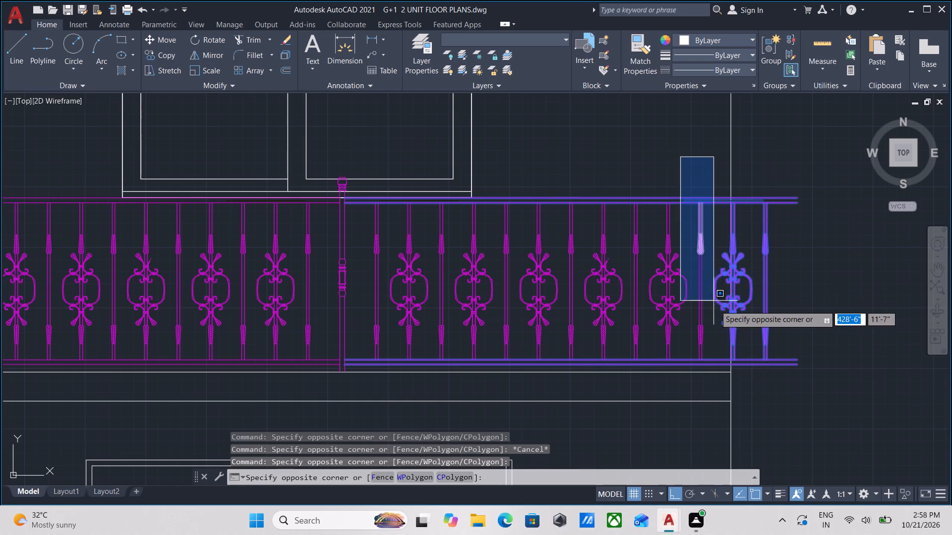
left_click(726, 368)
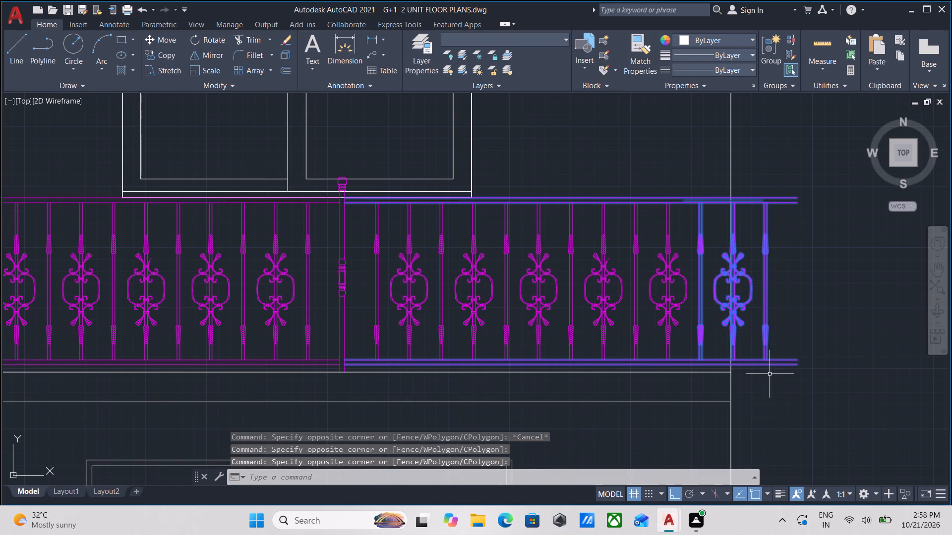
type("STR")
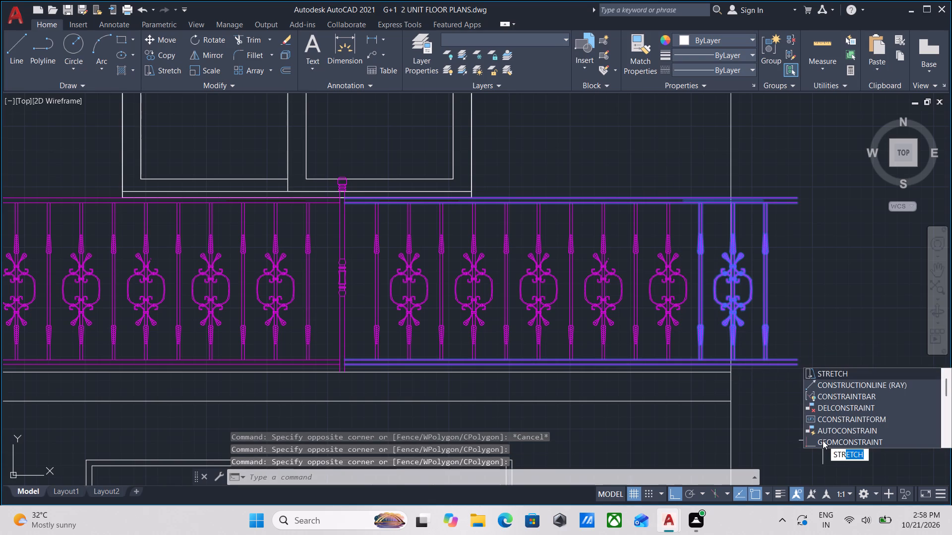
key("Return")
scroll(801, 375, "up", 1)
left_click(794, 359)
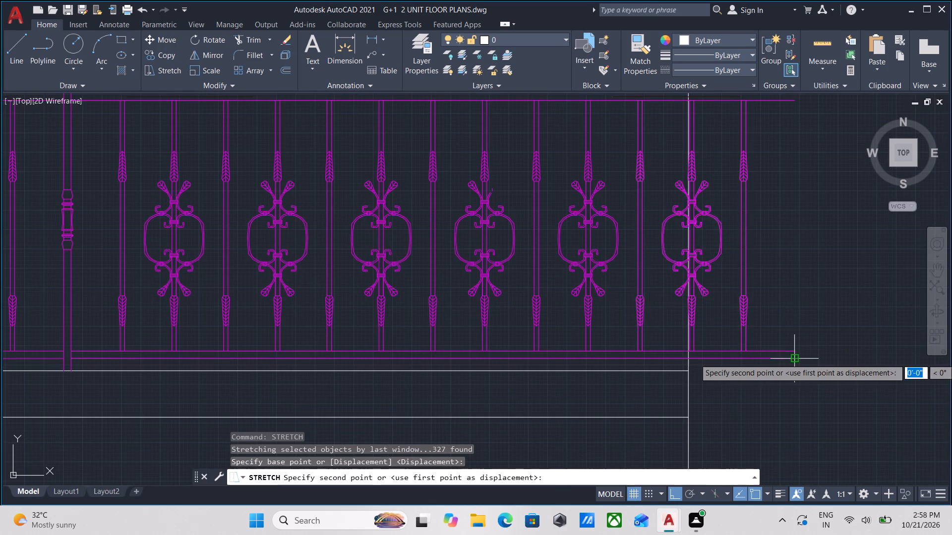
left_click(689, 358)
Erase the stray horizontal lines stretched out of the last baluster ornament past the facade's right edge.
scroll(734, 354, "down", 2)
middle_click_drag(739, 360, 755, 374)
middle_click(755, 374)
scroll(749, 335, "up", 1)
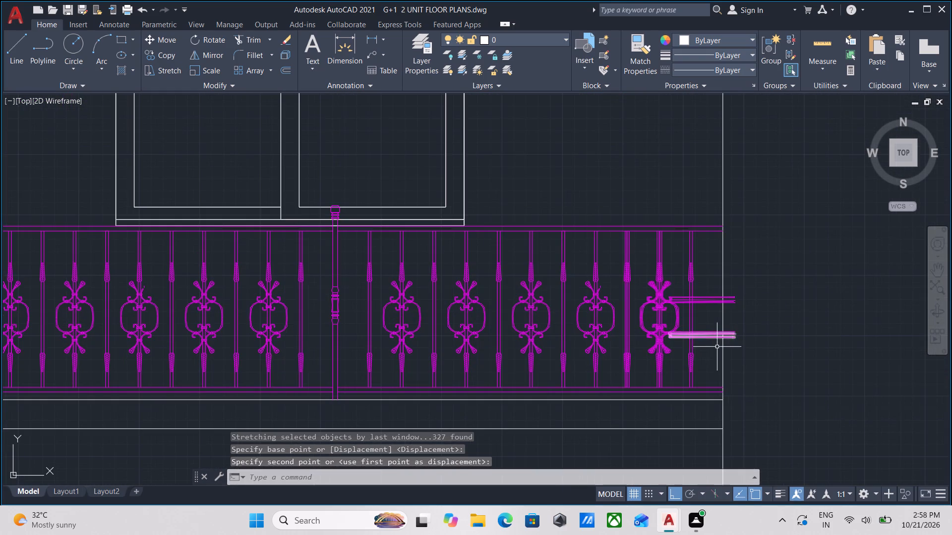
left_click(711, 352)
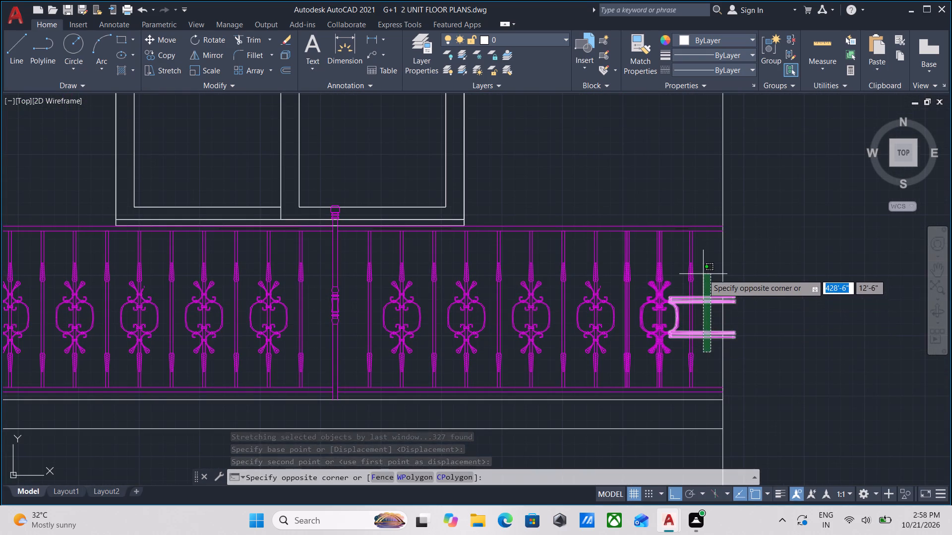
left_click(703, 274)
right_click(703, 274)
left_click(751, 293)
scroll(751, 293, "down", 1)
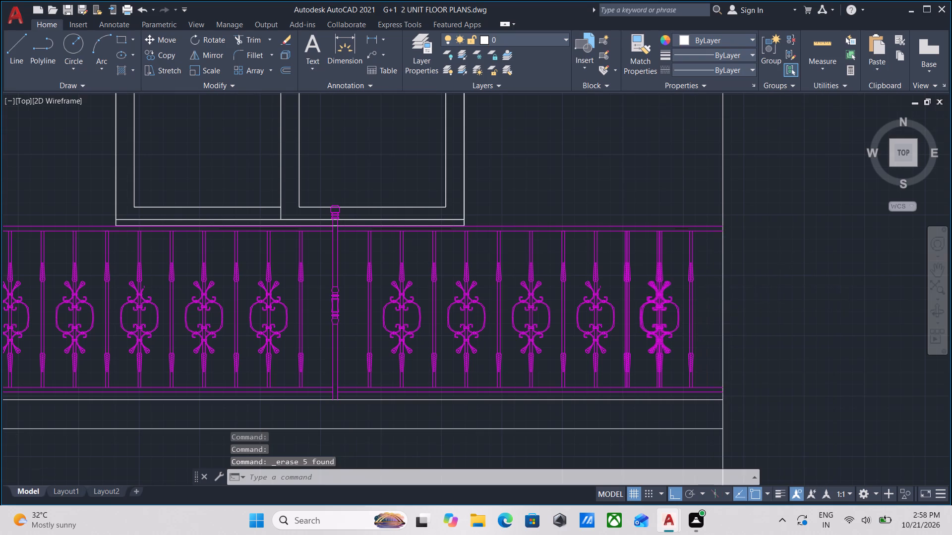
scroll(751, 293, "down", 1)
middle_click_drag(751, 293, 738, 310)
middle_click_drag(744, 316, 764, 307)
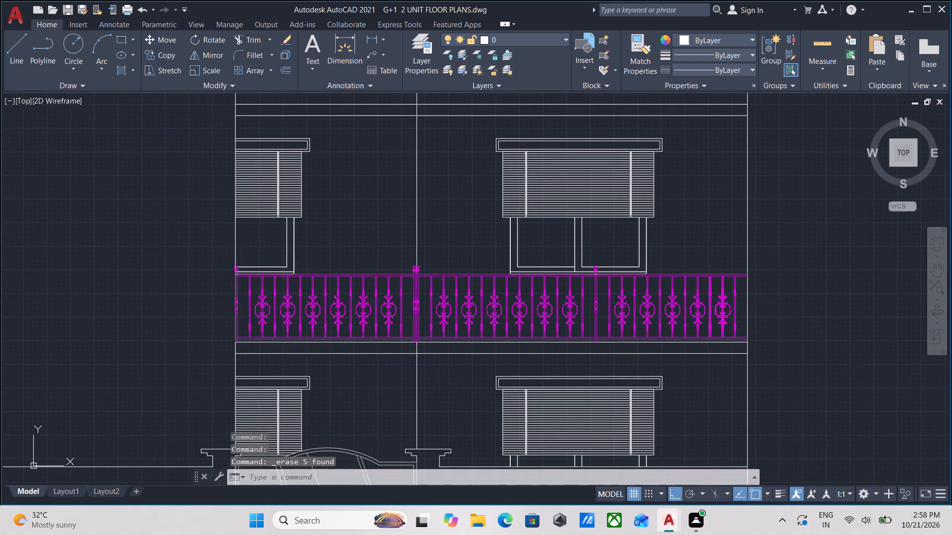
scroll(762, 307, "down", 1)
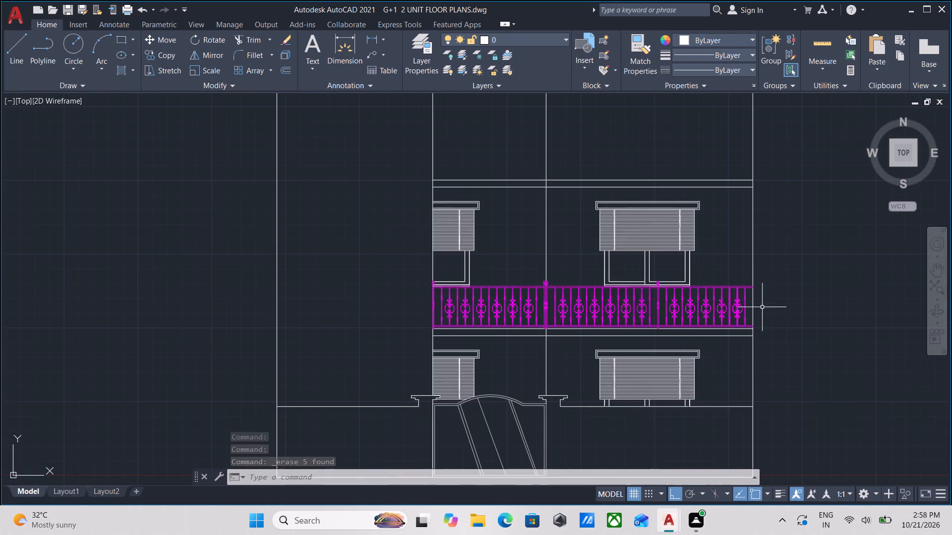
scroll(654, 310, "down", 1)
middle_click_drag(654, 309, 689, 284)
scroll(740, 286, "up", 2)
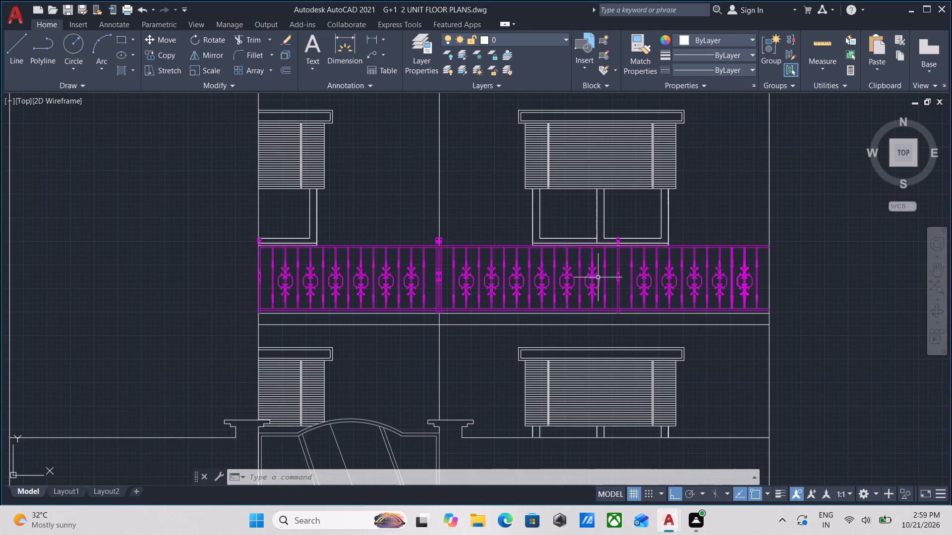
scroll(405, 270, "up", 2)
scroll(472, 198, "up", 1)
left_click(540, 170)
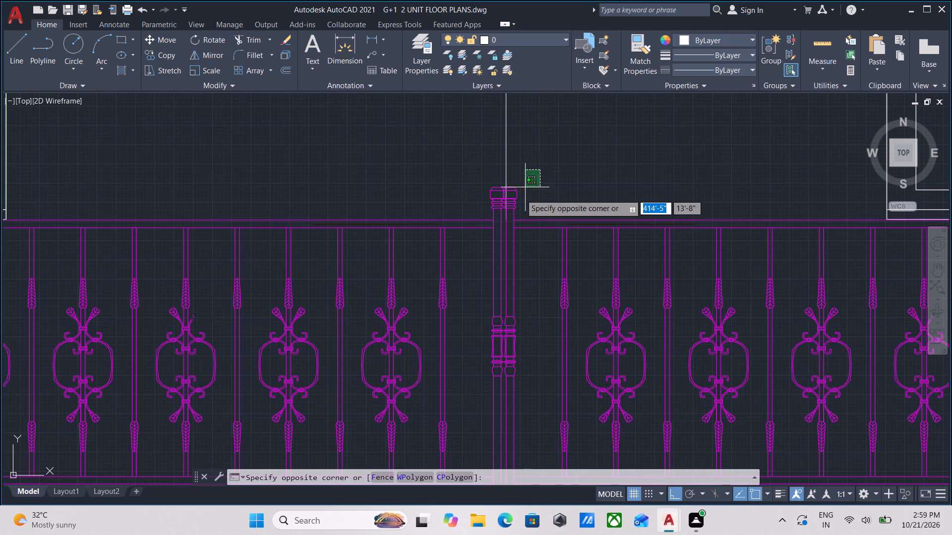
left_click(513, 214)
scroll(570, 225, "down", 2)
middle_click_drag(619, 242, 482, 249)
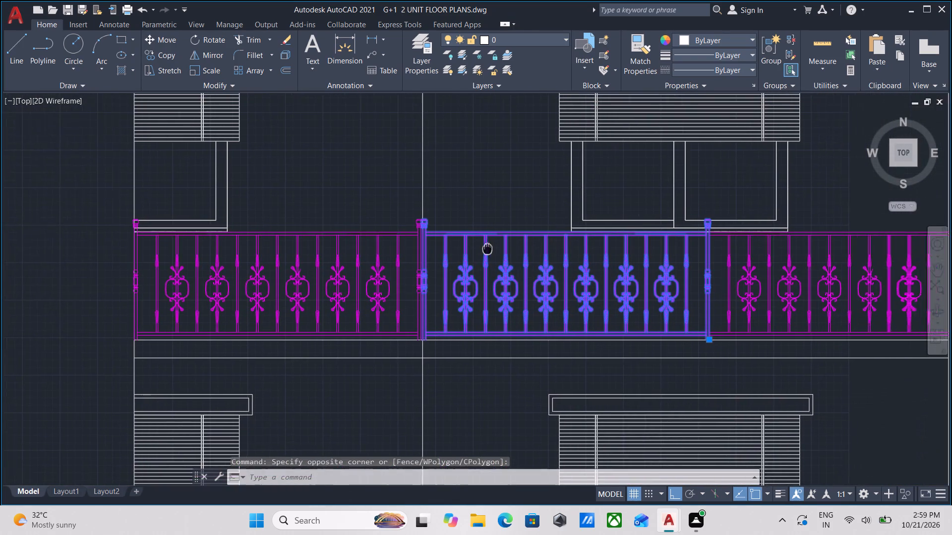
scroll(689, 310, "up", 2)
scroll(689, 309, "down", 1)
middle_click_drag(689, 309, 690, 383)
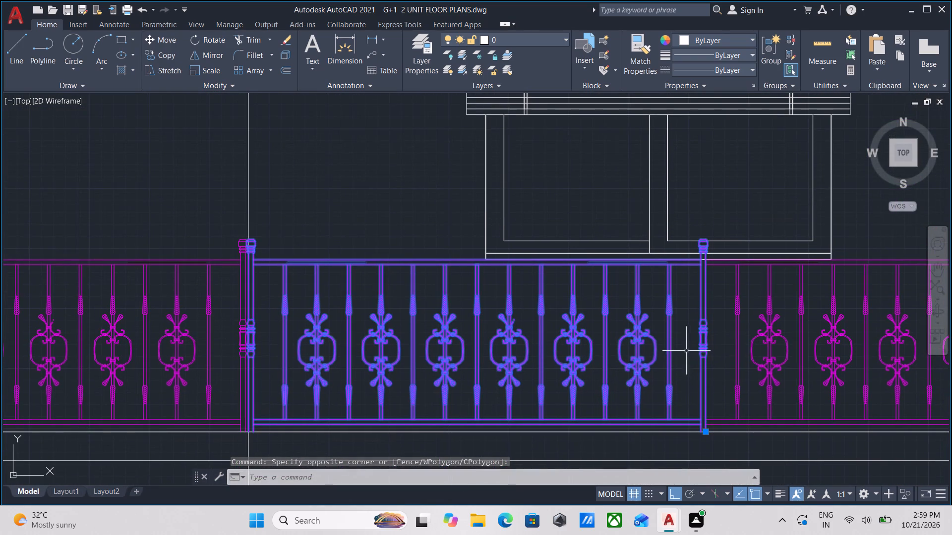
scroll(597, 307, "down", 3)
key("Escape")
Examine the spare post-less railing panel beside the elevation against the extended balcony railing.
middle_click_drag(691, 338, 617, 332)
scroll(822, 345, "up", 1)
middle_click_drag(822, 345, 670, 343)
scroll(837, 326, "up", 2)
scroll(824, 322, "down", 2)
middle_click_drag(822, 322, 691, 333)
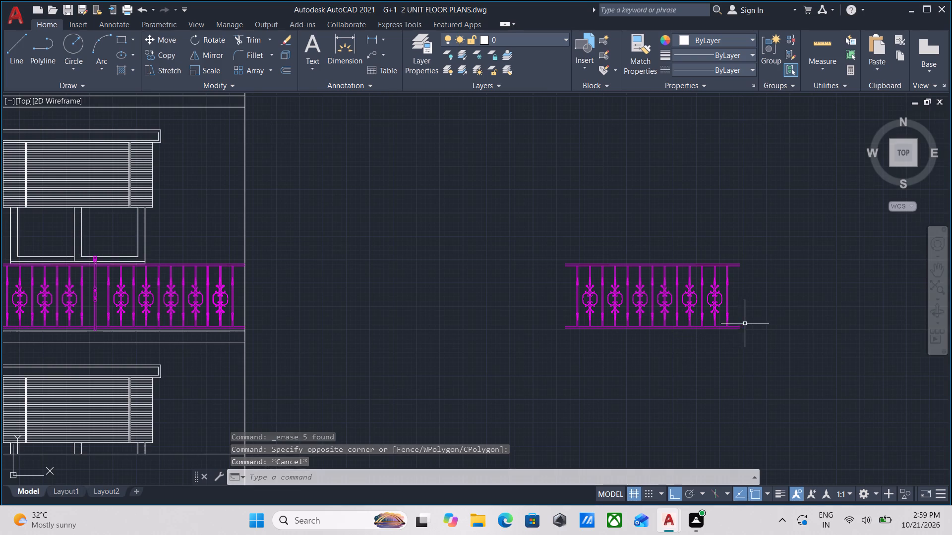
scroll(734, 307, "up", 2)
scroll(734, 307, "down", 1)
middle_click_drag(734, 307, 866, 305)
scroll(622, 308, "down", 1)
middle_click_drag(622, 308, 879, 298)
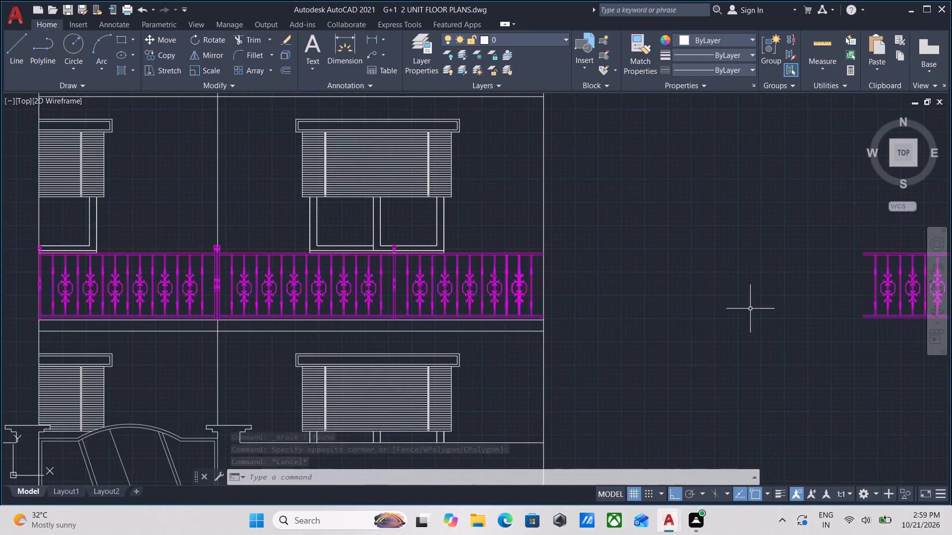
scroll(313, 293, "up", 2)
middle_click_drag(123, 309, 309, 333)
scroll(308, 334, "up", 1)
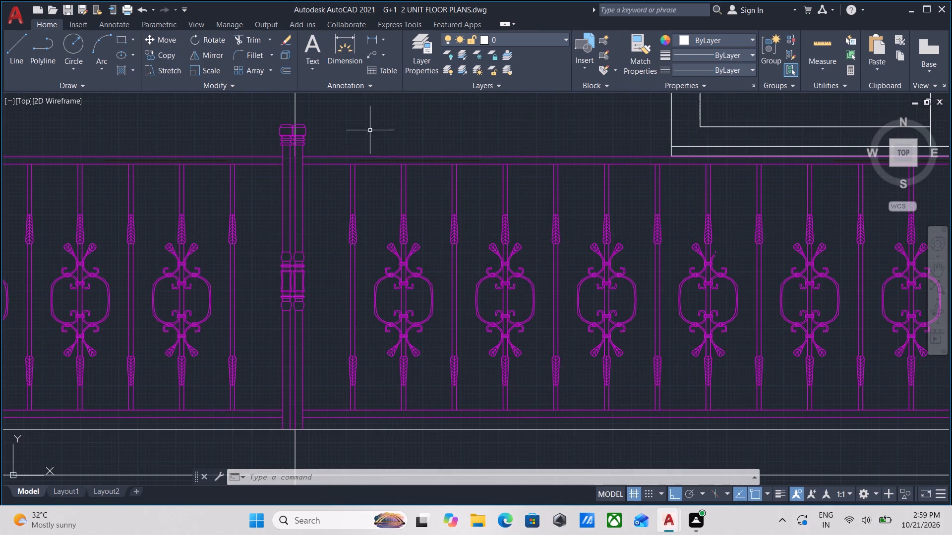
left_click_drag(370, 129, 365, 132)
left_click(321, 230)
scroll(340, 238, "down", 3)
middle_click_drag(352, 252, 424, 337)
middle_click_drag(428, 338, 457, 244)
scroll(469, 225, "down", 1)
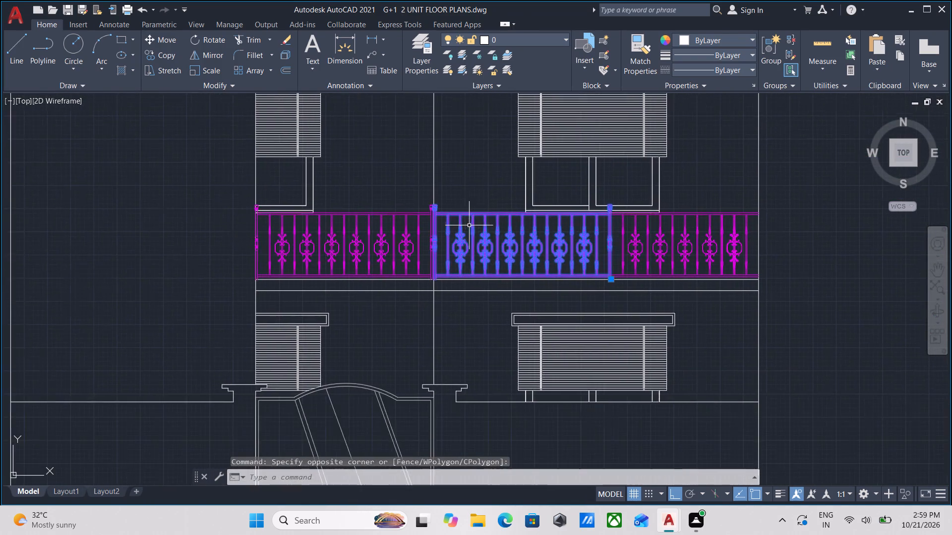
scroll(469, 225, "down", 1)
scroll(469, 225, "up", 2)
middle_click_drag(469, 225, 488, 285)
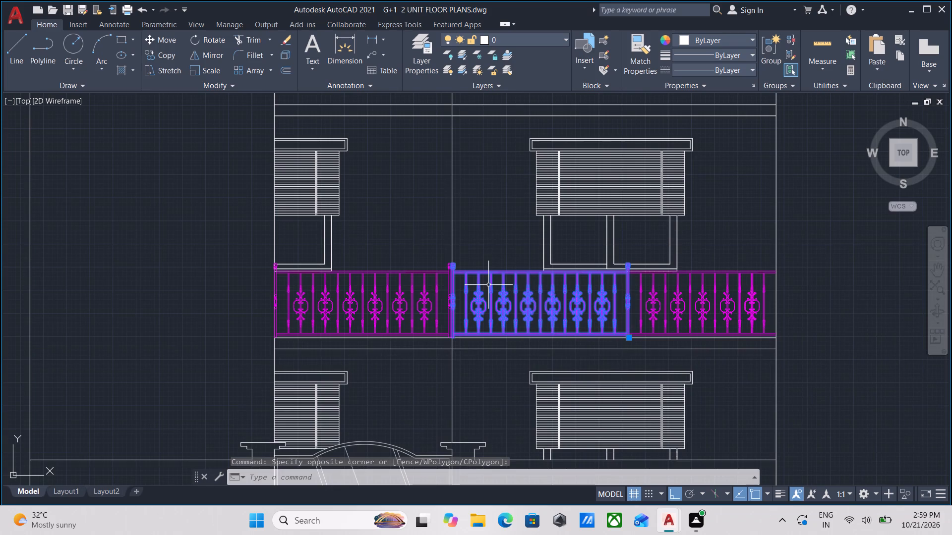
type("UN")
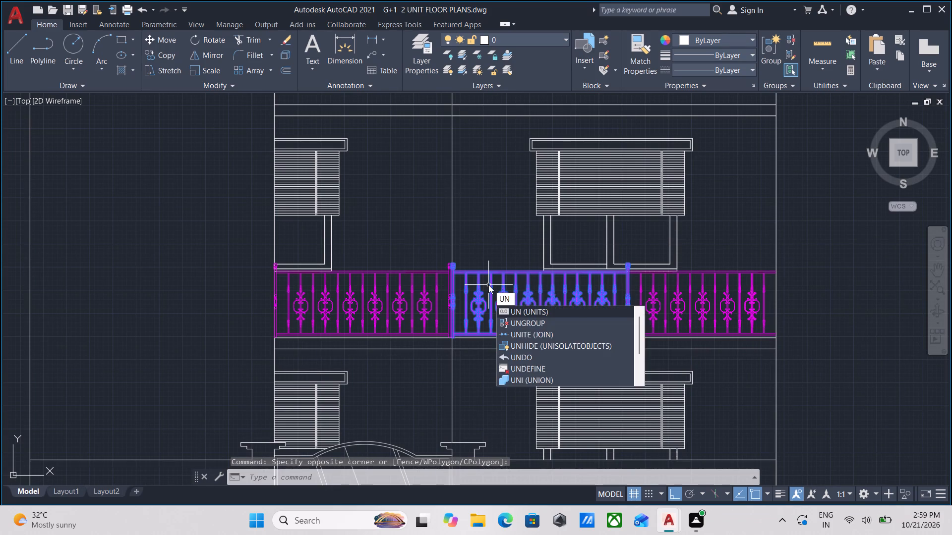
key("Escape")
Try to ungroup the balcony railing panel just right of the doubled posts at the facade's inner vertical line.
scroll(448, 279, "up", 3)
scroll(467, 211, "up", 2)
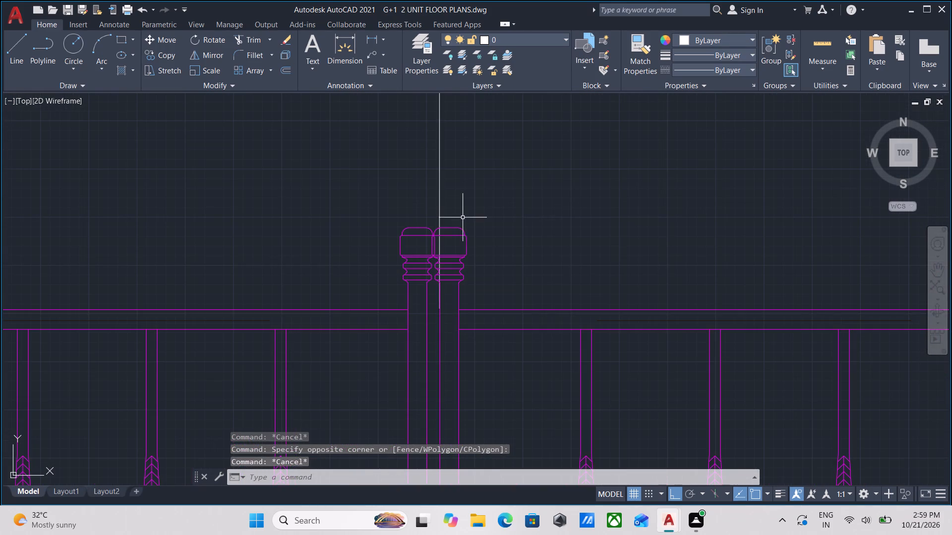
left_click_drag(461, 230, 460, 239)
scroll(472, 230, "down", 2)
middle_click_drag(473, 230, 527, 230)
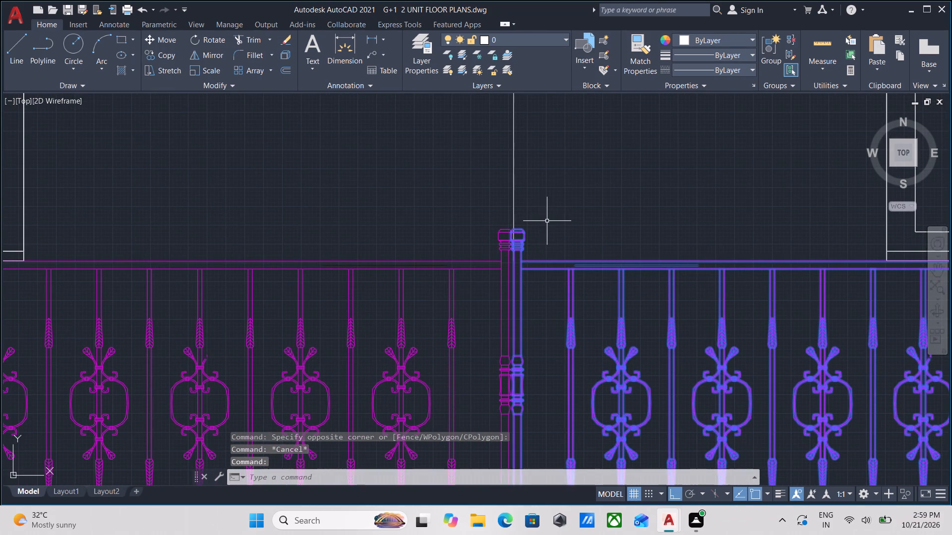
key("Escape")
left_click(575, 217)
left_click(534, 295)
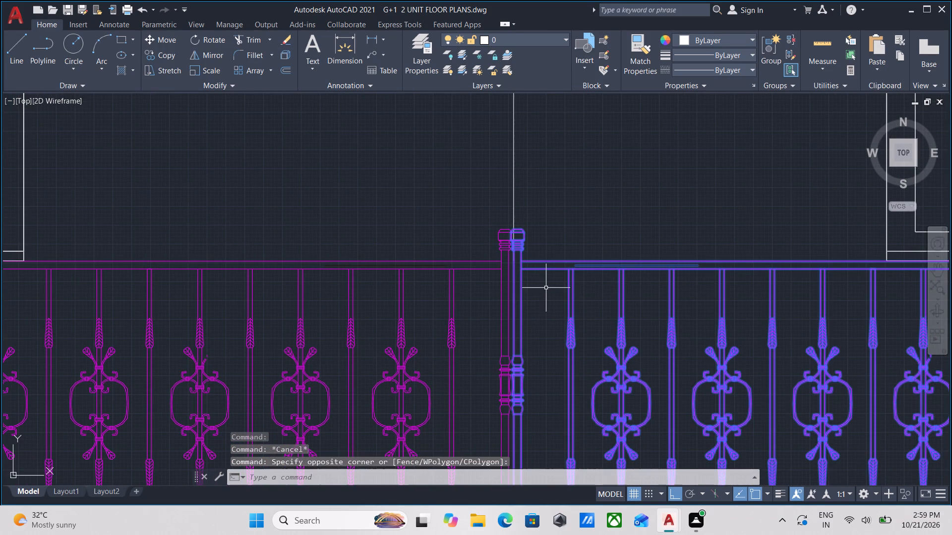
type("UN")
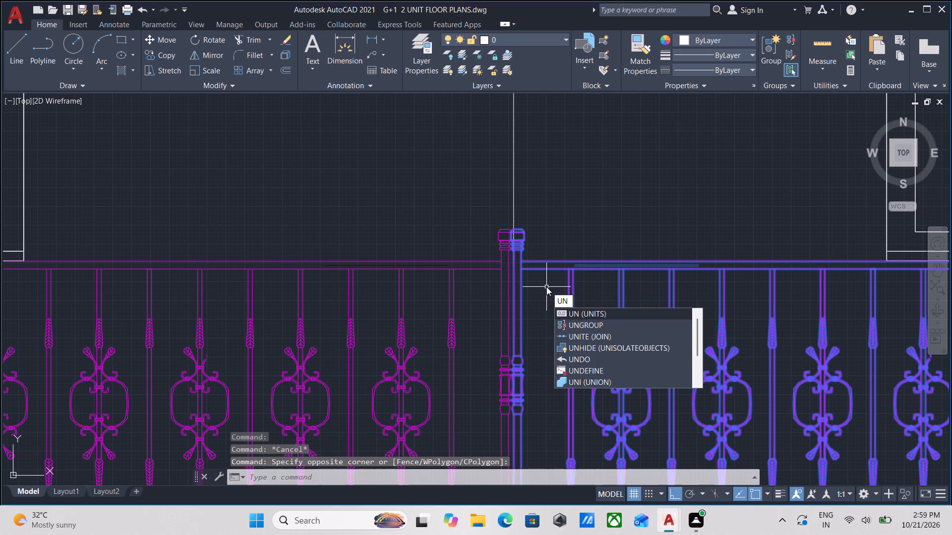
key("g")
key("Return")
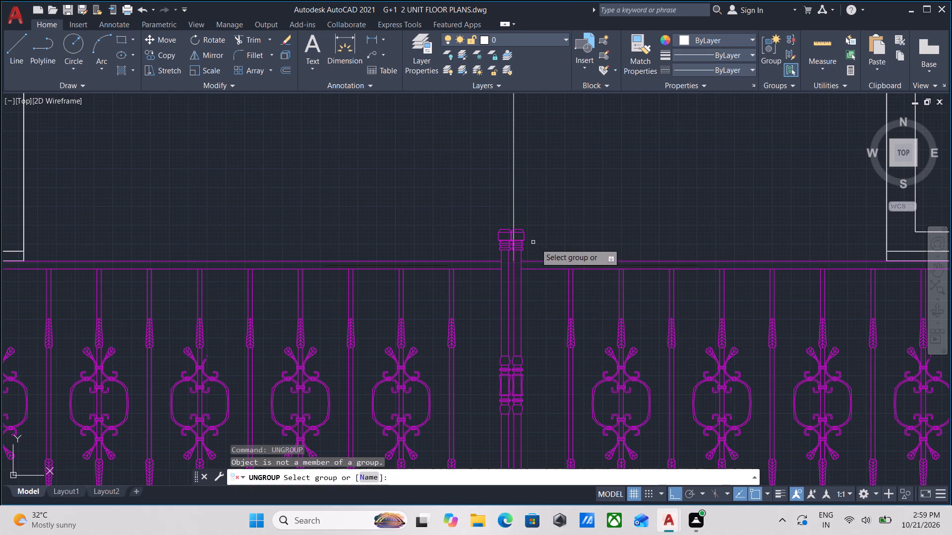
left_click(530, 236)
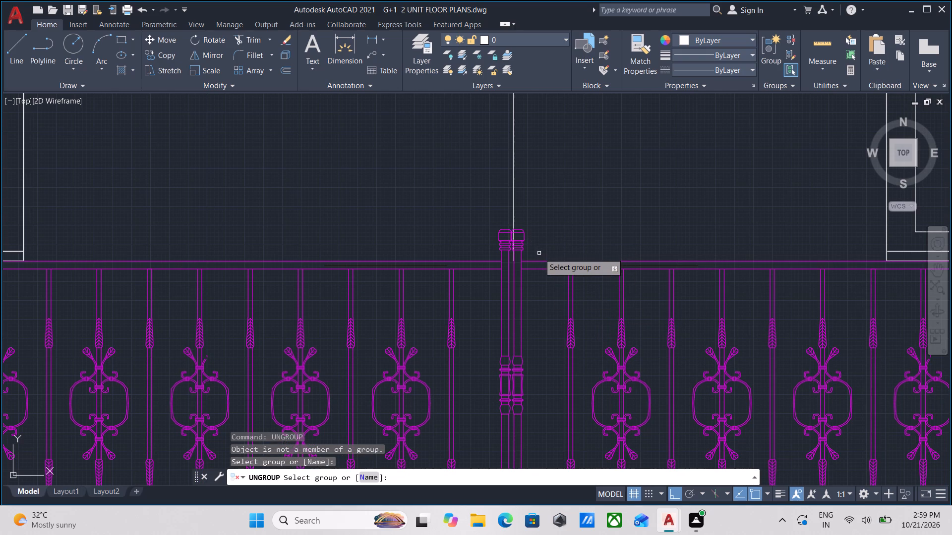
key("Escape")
Explode the balcony railing panel just right of the doubled posts into separate objects.
left_click(612, 254)
left_click(563, 300)
middle_click_drag(587, 294, 601, 280)
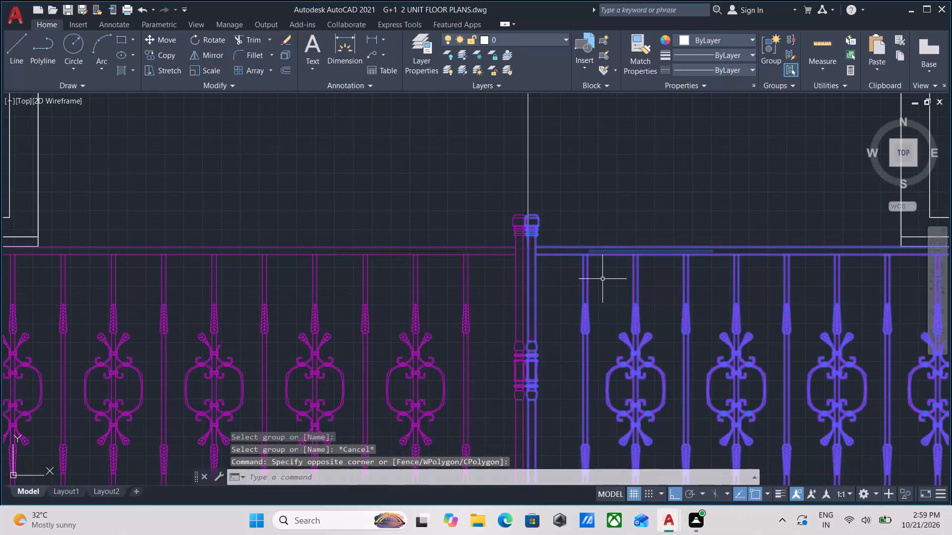
key("Escape")
left_click(620, 226)
left_click(571, 302)
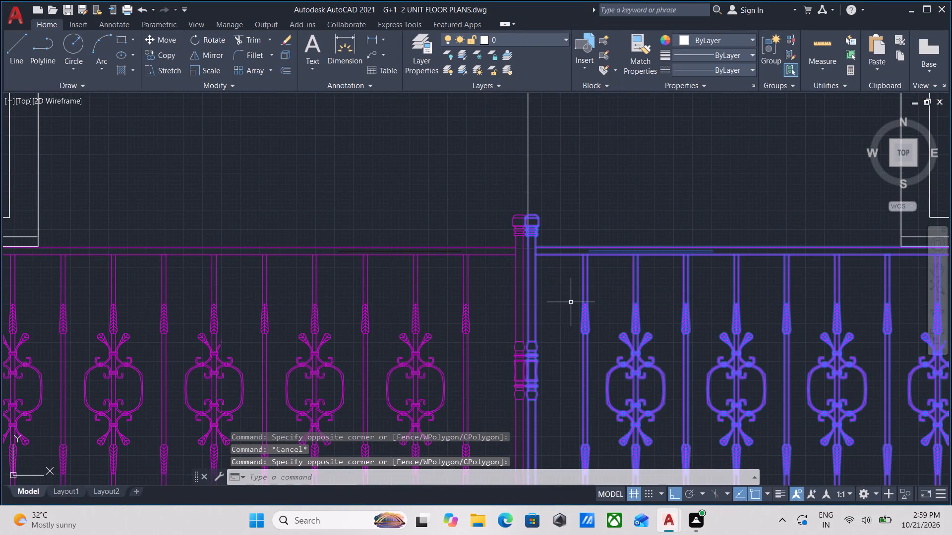
key("x")
key("Return")
left_click_drag(654, 206, 651, 212)
left_click(573, 329)
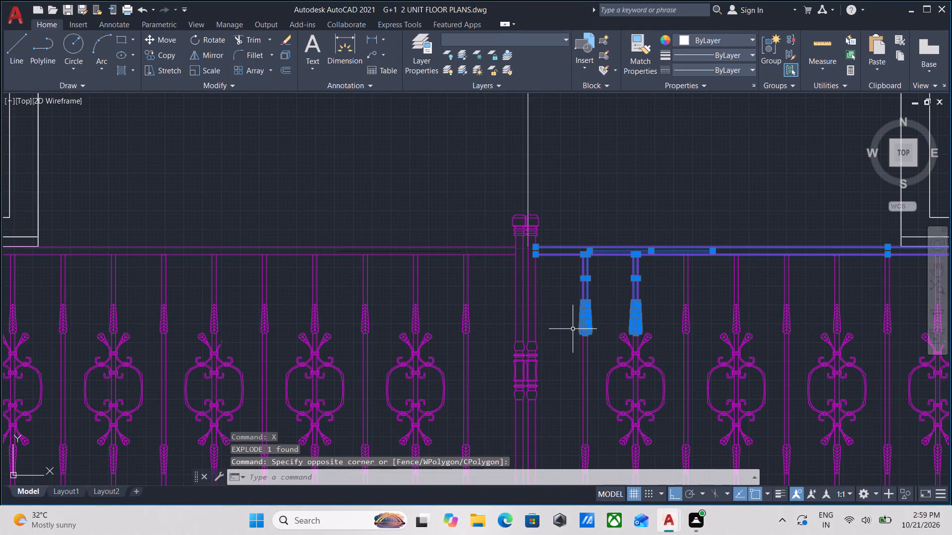
key("Escape")
Group all parts of the exploded panel's left post, from cap to base, into one object.
scroll(535, 197, "up", 1)
left_click(507, 173)
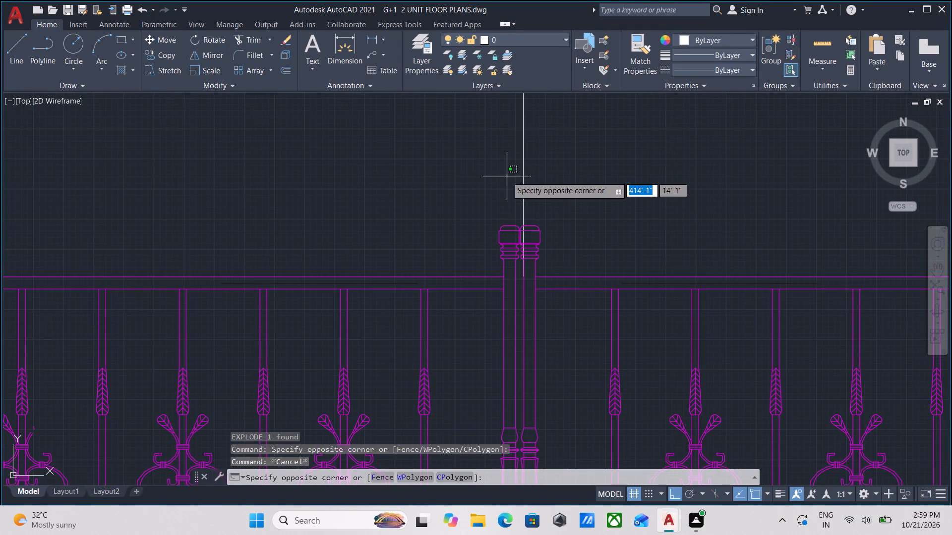
key("Escape")
left_click(466, 155)
middle_click_drag(601, 383, 601, 371)
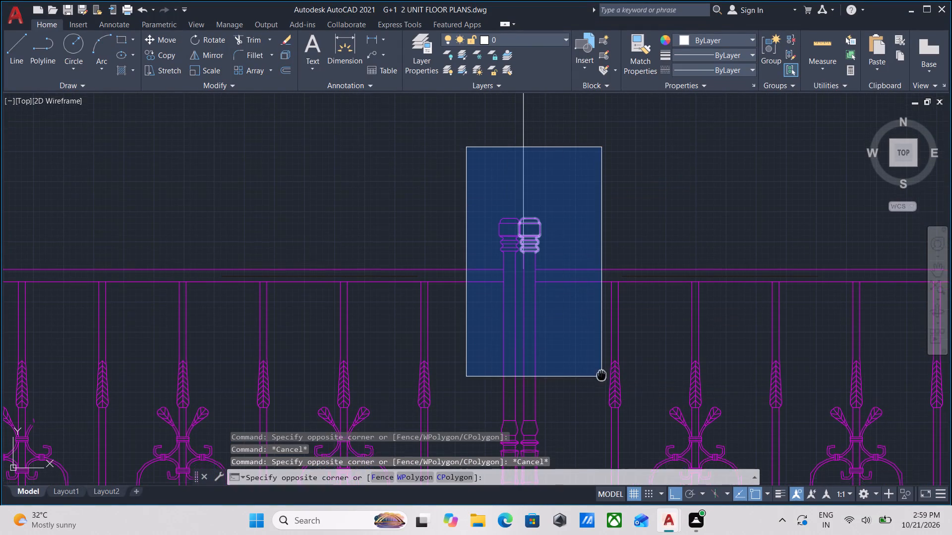
middle_click_drag(601, 371, 588, 185)
middle_click_drag(590, 369, 590, 143)
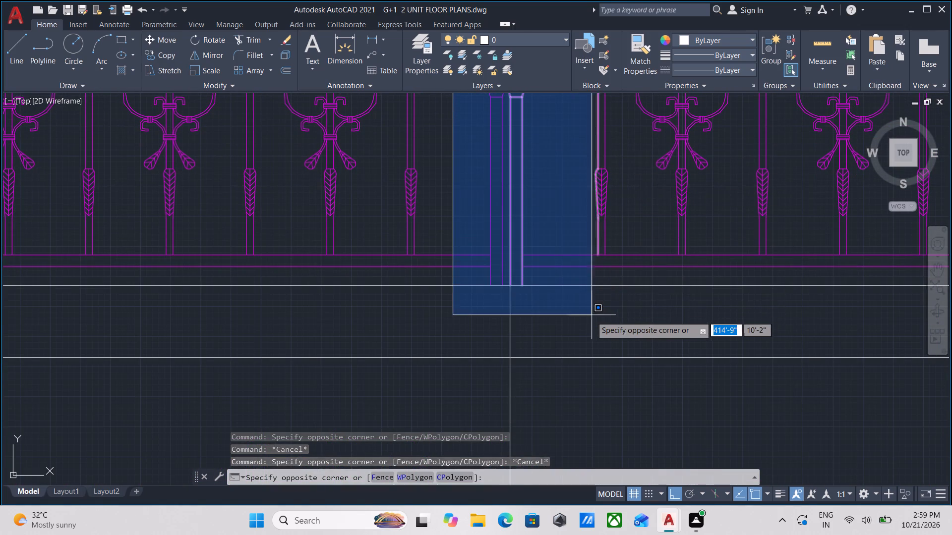
left_click(585, 318)
scroll(587, 318, "down", 2)
middle_click_drag(587, 318, 595, 378)
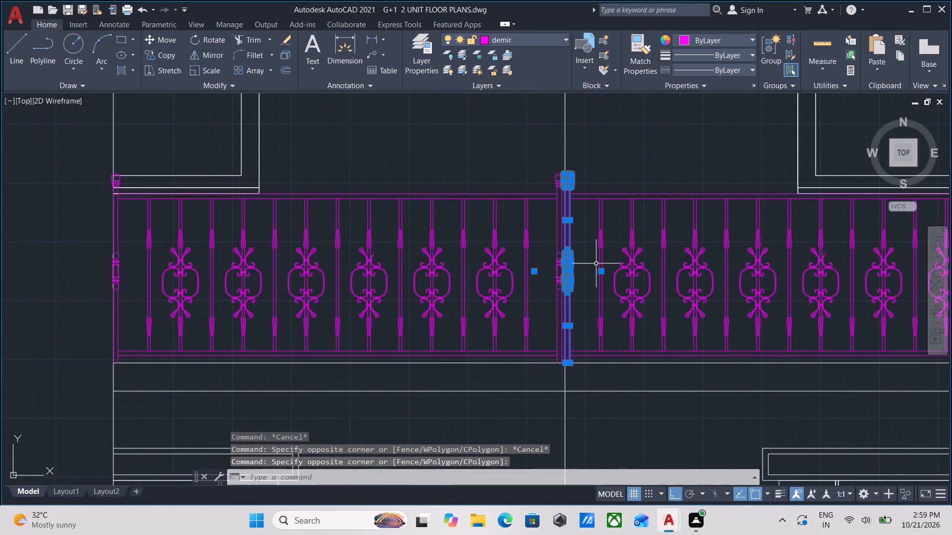
key("g")
key("Return")
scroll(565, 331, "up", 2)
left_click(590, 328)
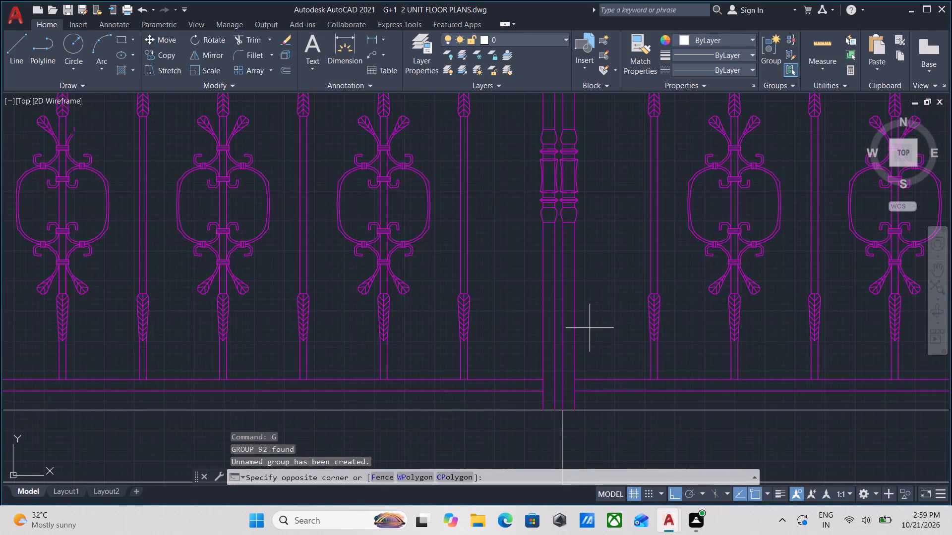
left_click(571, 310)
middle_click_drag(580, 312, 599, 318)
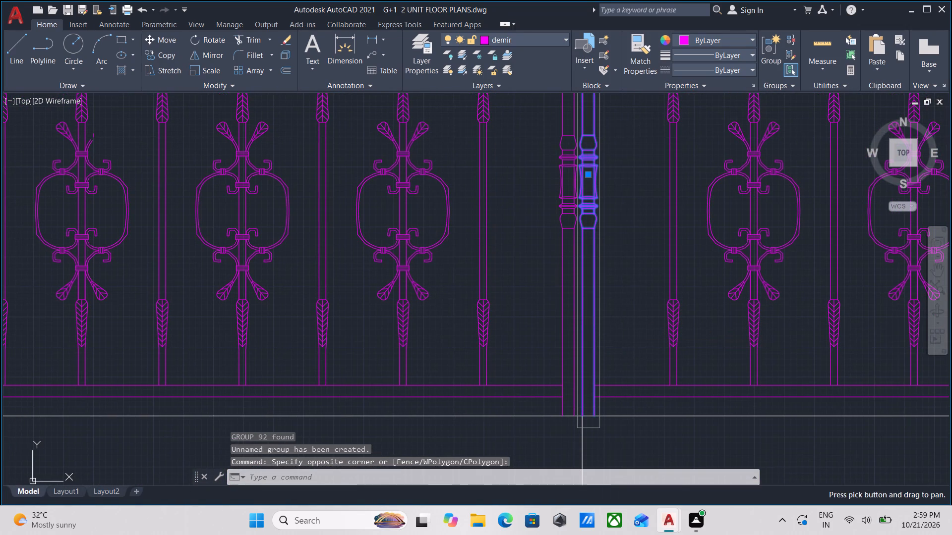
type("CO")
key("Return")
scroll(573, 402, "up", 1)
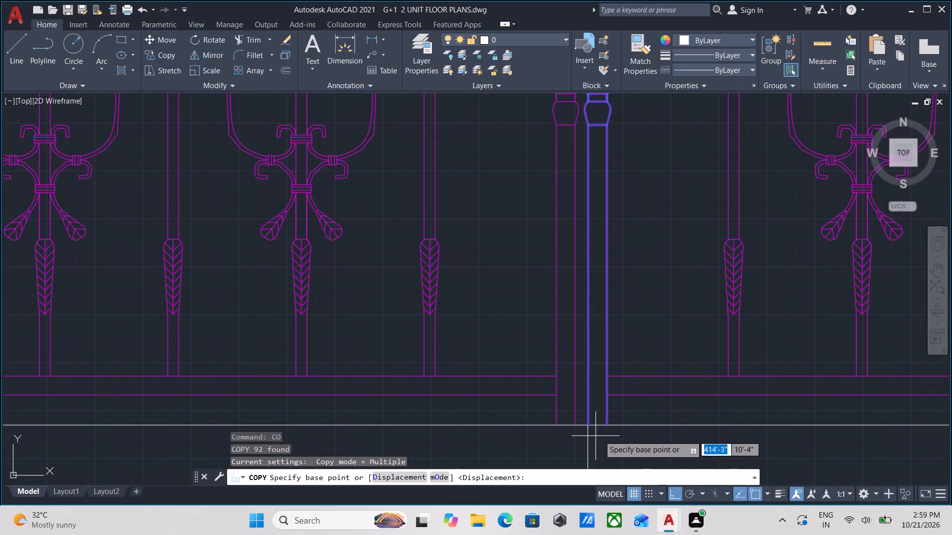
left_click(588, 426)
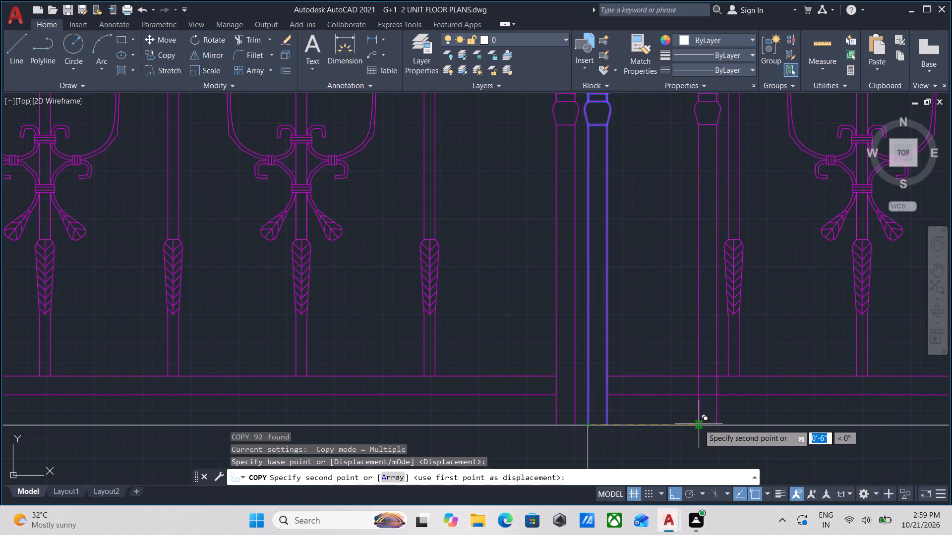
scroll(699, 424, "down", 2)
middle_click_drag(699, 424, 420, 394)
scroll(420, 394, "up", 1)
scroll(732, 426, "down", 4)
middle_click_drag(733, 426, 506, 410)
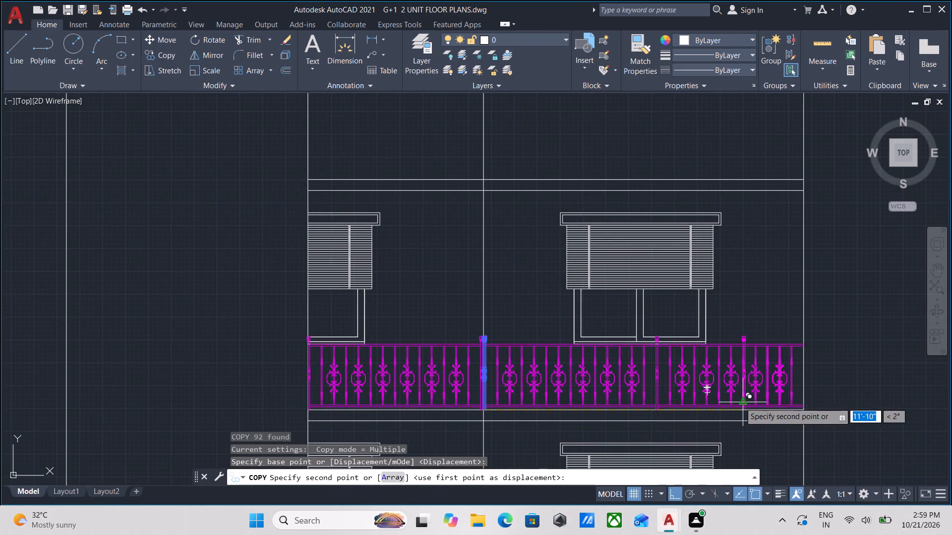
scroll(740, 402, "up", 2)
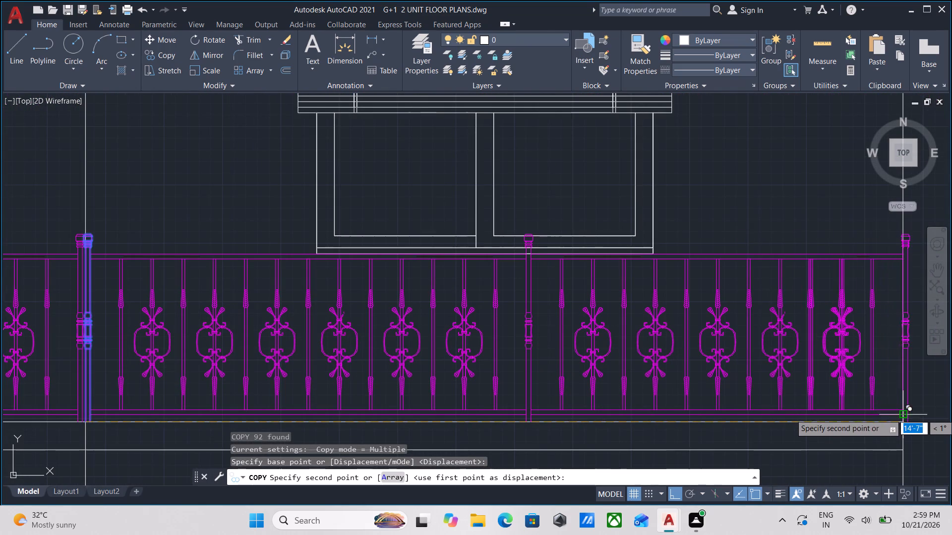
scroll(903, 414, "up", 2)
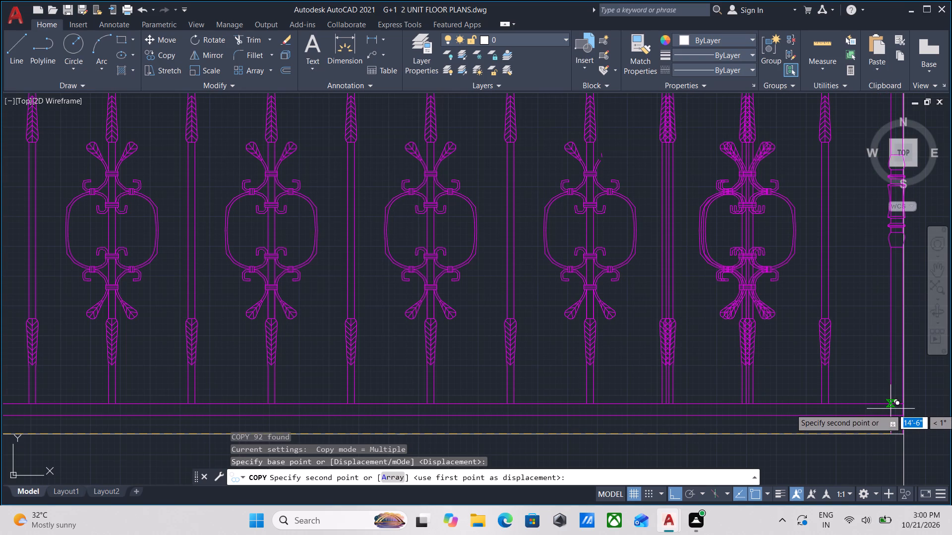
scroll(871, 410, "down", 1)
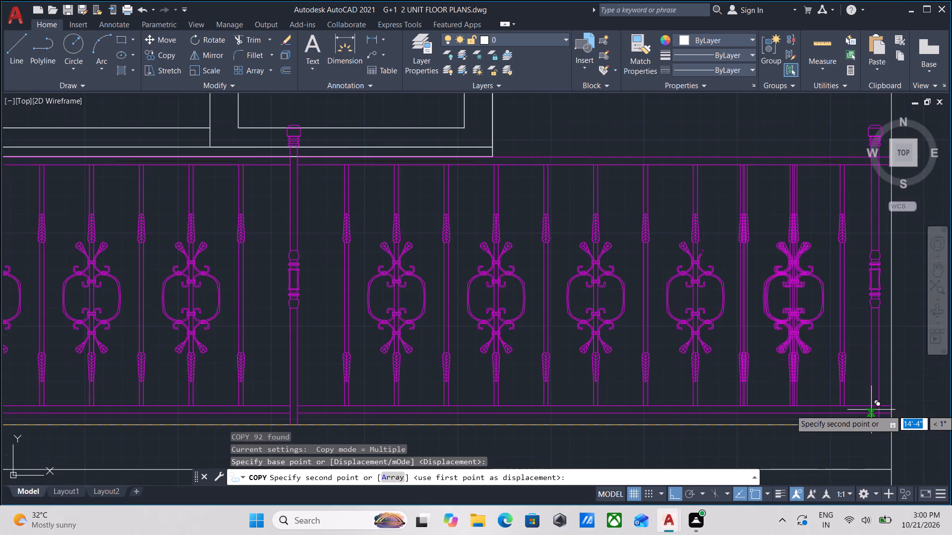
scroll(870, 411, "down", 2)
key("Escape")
Copy the grouped post from its bottom-right corner to the slab line's end at the facade's right edge, closing the railing.
scroll(504, 431, "up", 2)
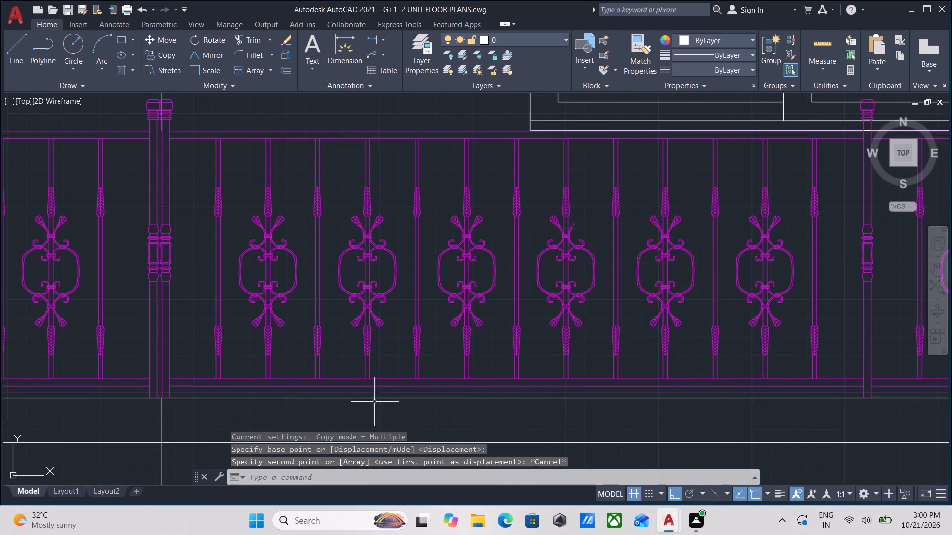
middle_click_drag(270, 385, 512, 364)
scroll(410, 347, "up", 3)
left_click(440, 345)
left_click(411, 303)
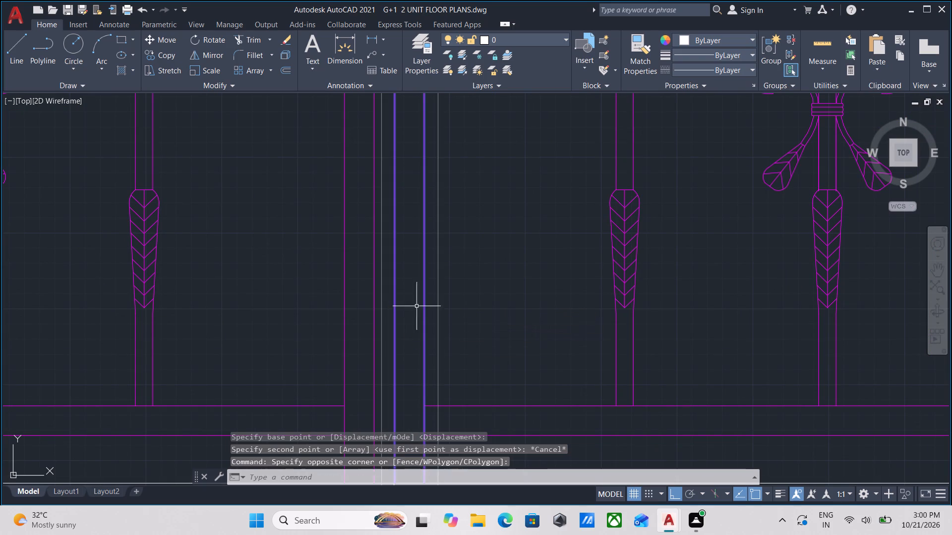
scroll(460, 320, "down", 1)
middle_click_drag(469, 315, 498, 253)
type("CO")
key("Return")
scroll(454, 370, "up", 2)
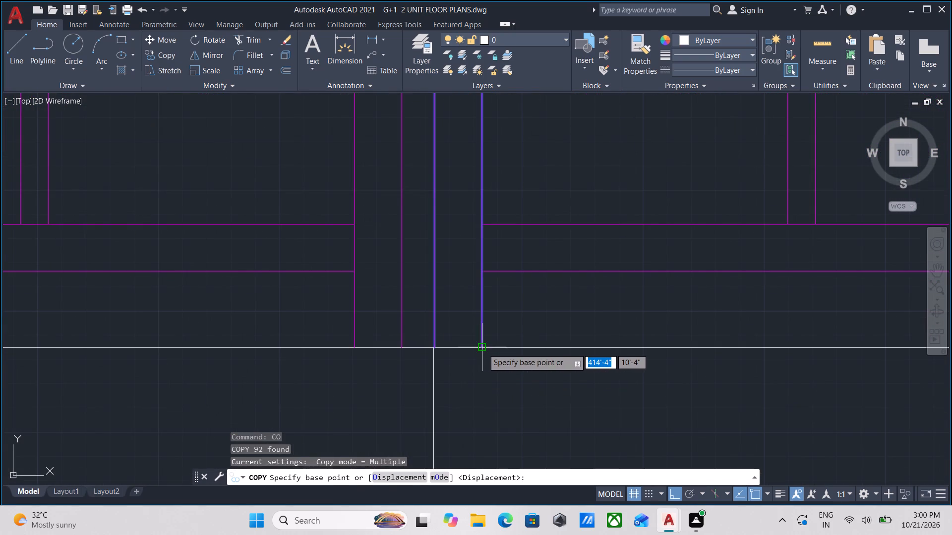
left_click(483, 348)
scroll(705, 412, "down", 2)
middle_click_drag(705, 412, 533, 404)
scroll(735, 380, "down", 2)
middle_click_drag(727, 380, 400, 387)
scroll(684, 393, "down", 1)
middle_click_drag(670, 394, 399, 377)
middle_click_drag(640, 394, 417, 393)
middle_click_drag(625, 384, 539, 382)
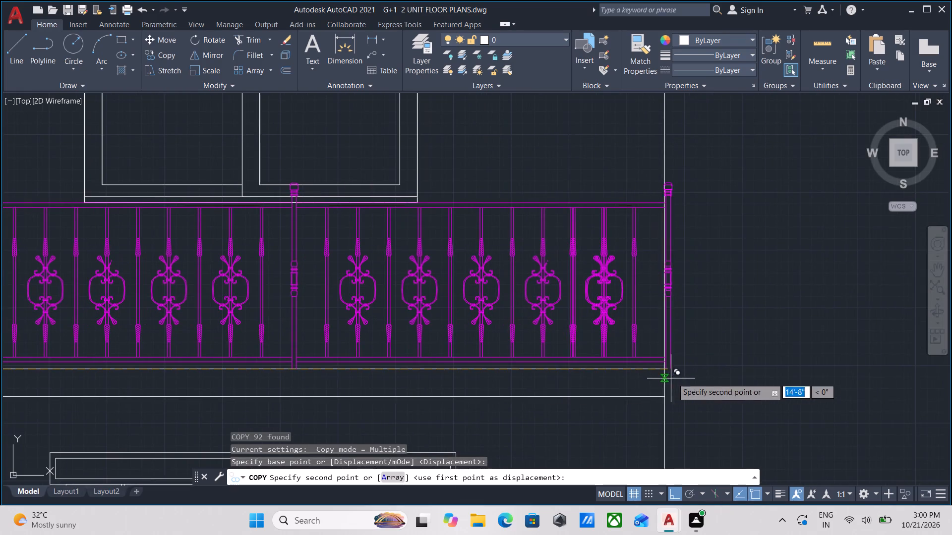
scroll(672, 377, "up", 4)
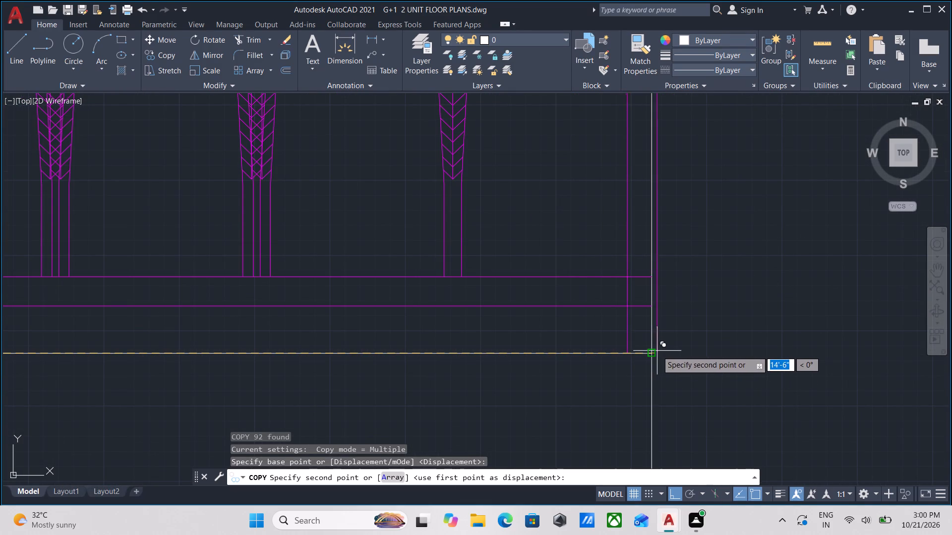
left_click(651, 351)
scroll(651, 351, "down", 3)
scroll(773, 328, "down", 1)
middle_click_drag(773, 328, 779, 375)
key("Escape")
Examine the balcony railing with its new end post against the windows, slabs and upper part of the front elevation.
scroll(780, 359, "down", 2)
scroll(773, 276, "down", 1)
middle_click_drag(773, 276, 777, 301)
scroll(691, 302, "up", 1)
middle_click_drag(549, 315, 647, 262)
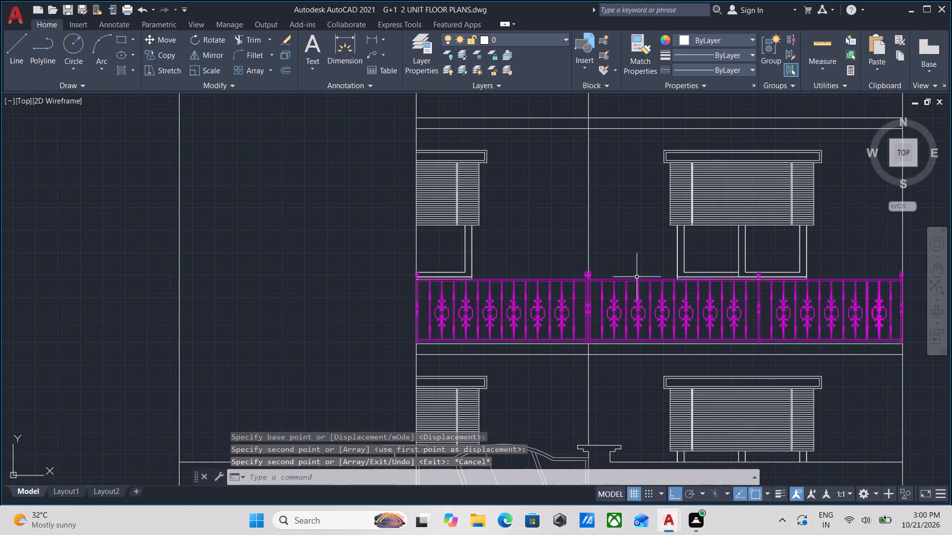
scroll(601, 293, "up", 2)
scroll(601, 217, "down", 2)
middle_click_drag(606, 221, 604, 239)
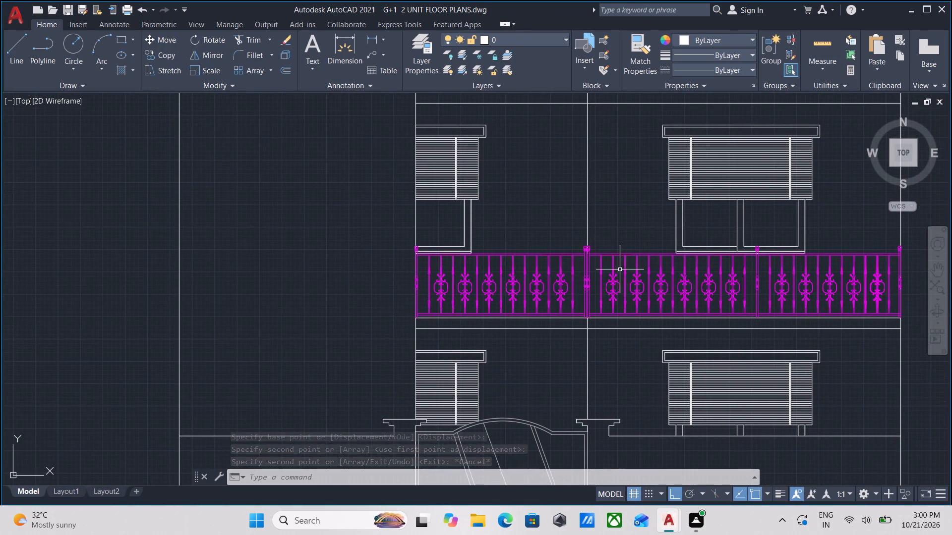
middle_click_drag(609, 349, 613, 406)
scroll(609, 309, "down", 1)
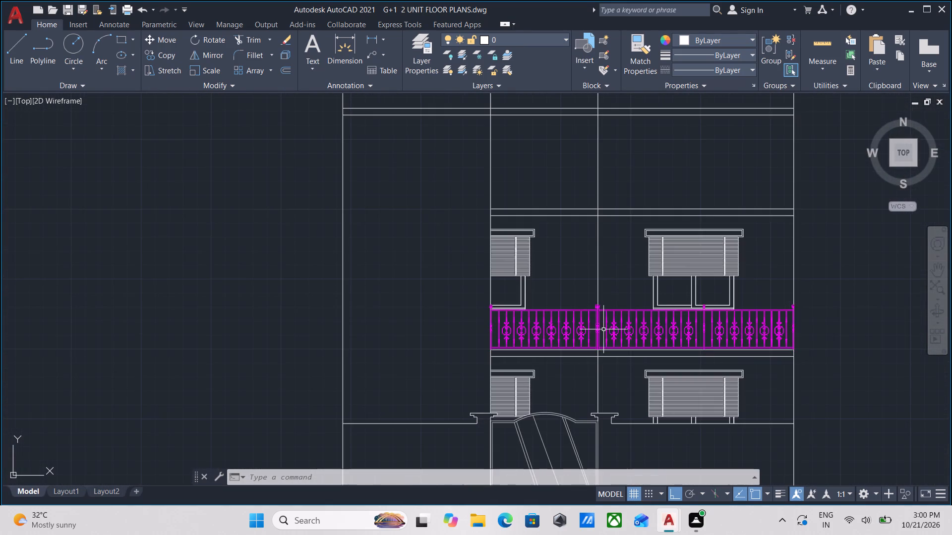
scroll(598, 351, "up", 6)
scroll(642, 353, "down", 7)
middle_click_drag(649, 376, 632, 412)
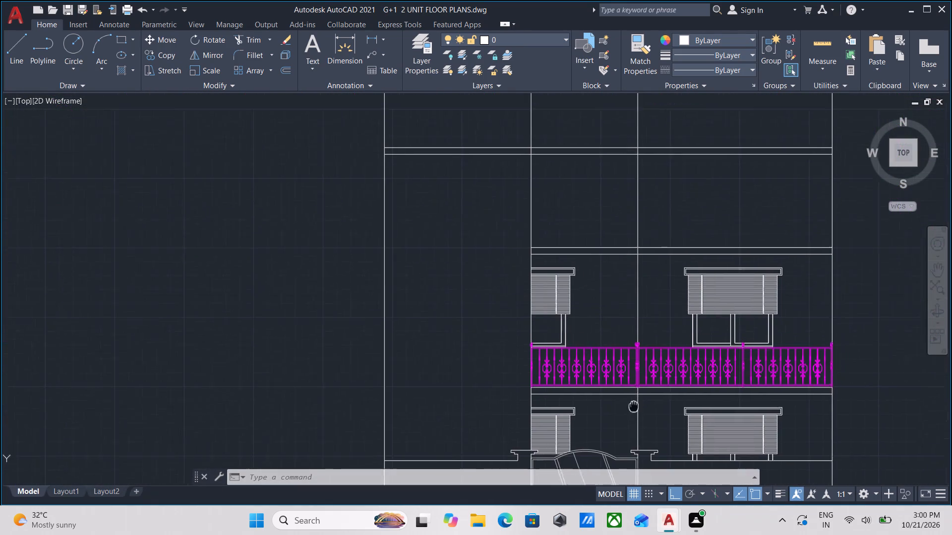
middle_click_drag(632, 412, 630, 422)
middle_click_drag(634, 343, 677, 336)
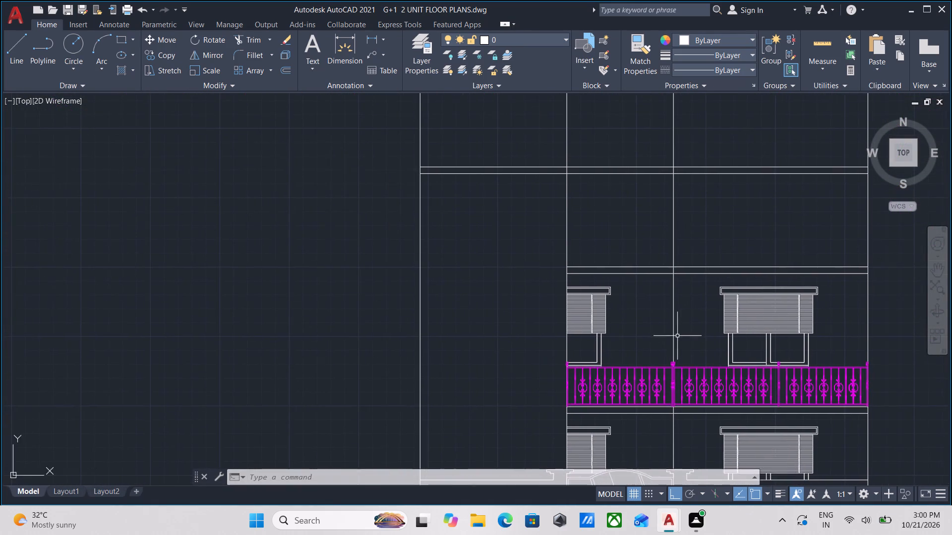
Draw a vertical construction line from the lobby wall corner beside the LIV&DINING entrance door down through the front elevation.
scroll(677, 336, "down", 1)
middle_click_drag(676, 335, 691, 250)
middle_click_drag(702, 371, 702, 405)
scroll(694, 341, "up", 1)
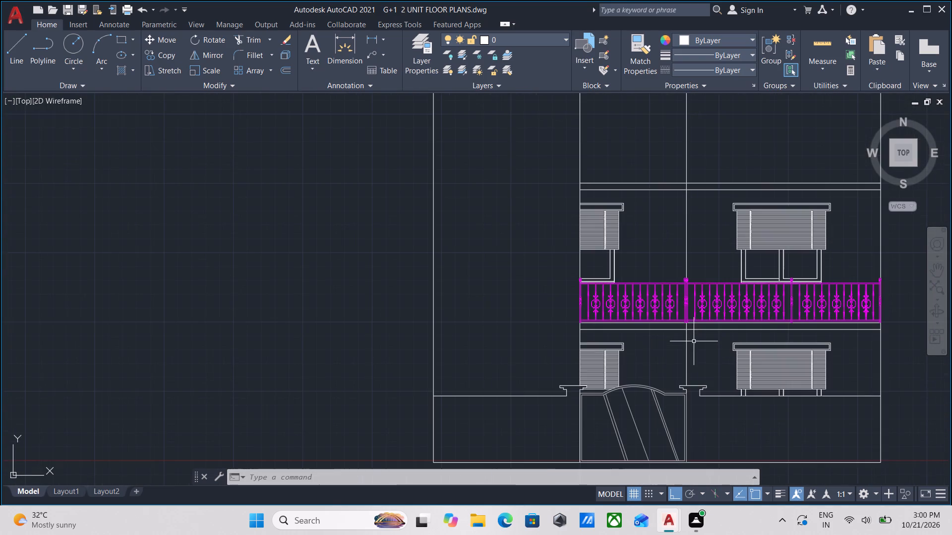
scroll(649, 357, "down", 1)
middle_click_drag(649, 361, 654, 497)
middle_click_drag(669, 311, 666, 450)
scroll(665, 422, "down", 1)
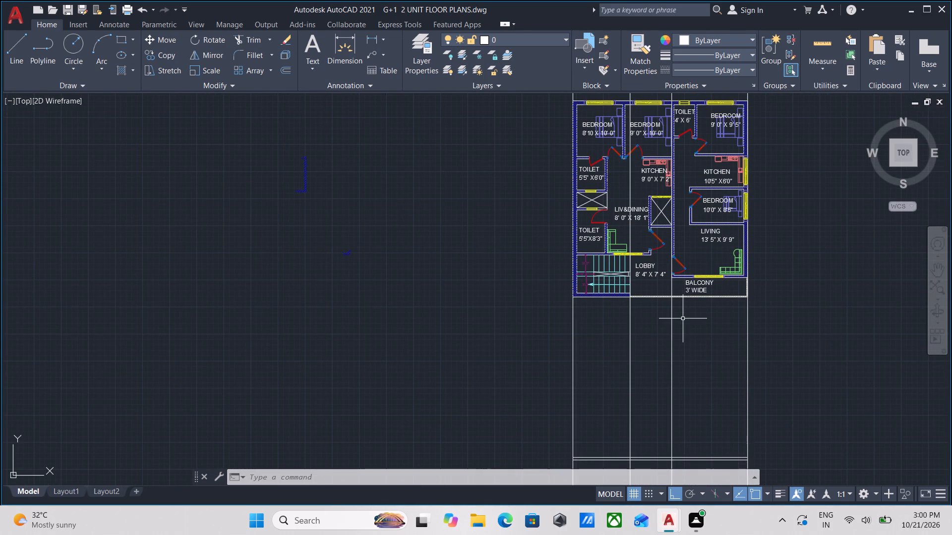
middle_click_drag(670, 351, 681, 155)
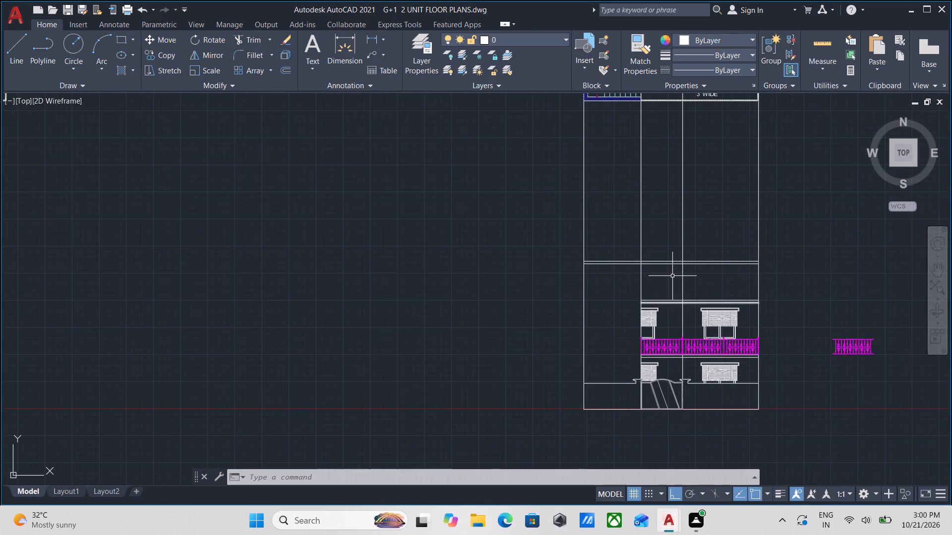
middle_click_drag(668, 285, 686, 442)
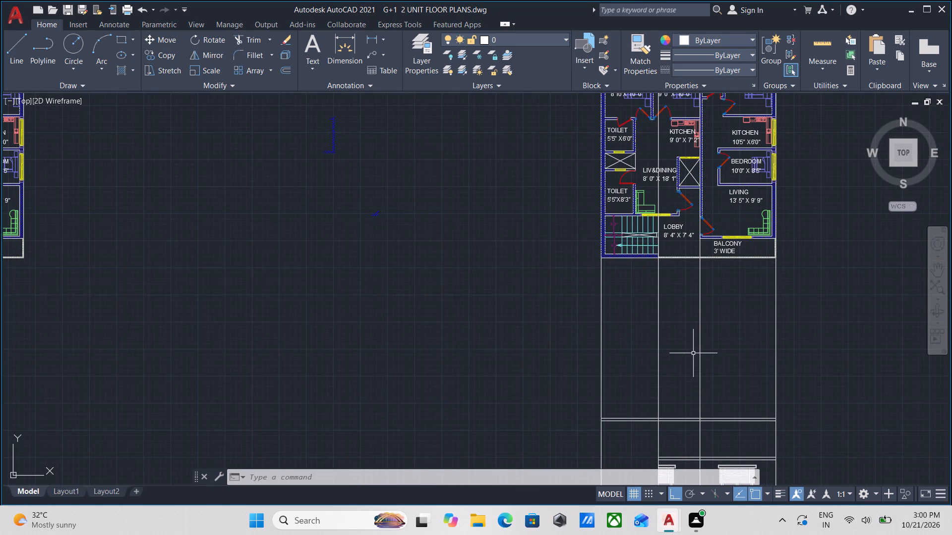
scroll(671, 327, "up", 1)
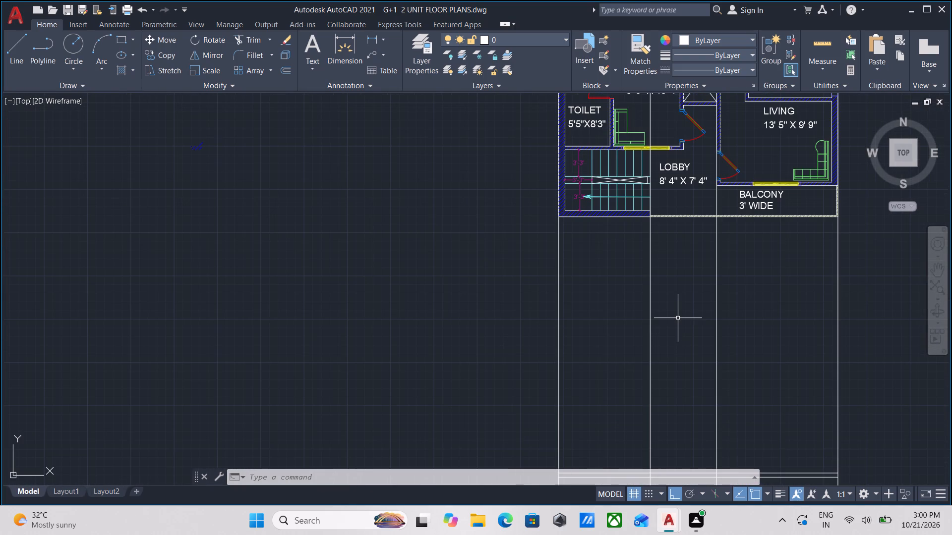
type("XL")
key("Return")
middle_click_drag(672, 155, 673, 225)
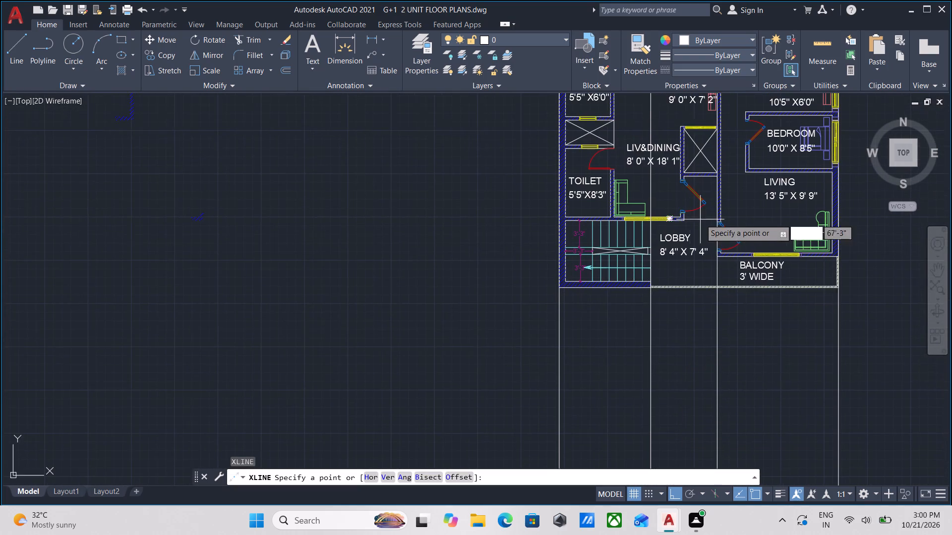
scroll(700, 219, "up", 3)
left_click(636, 218)
scroll(651, 413, "down", 3)
middle_click_drag(650, 406, 651, 394)
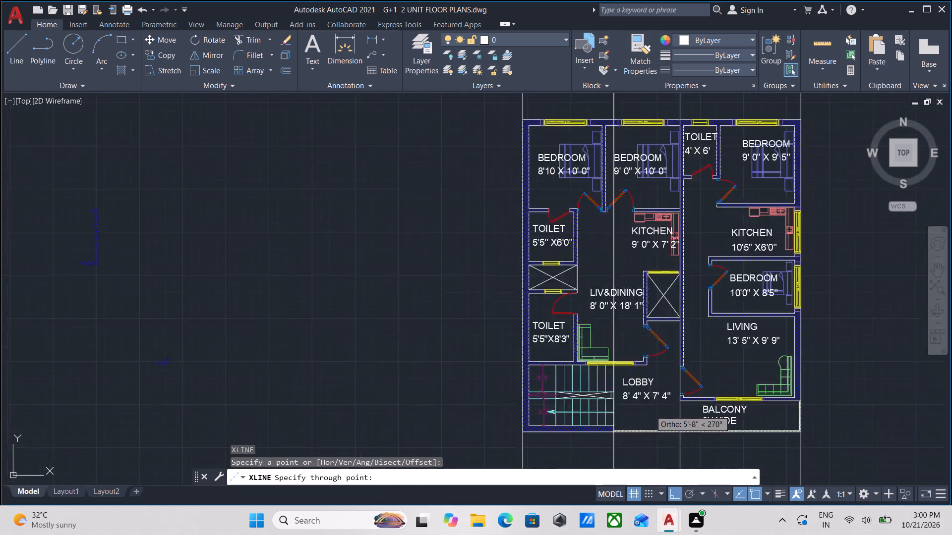
middle_click_drag(651, 394, 650, 170)
scroll(641, 268, "down", 3)
middle_click_drag(642, 276, 625, 193)
scroll(631, 227, "up", 1)
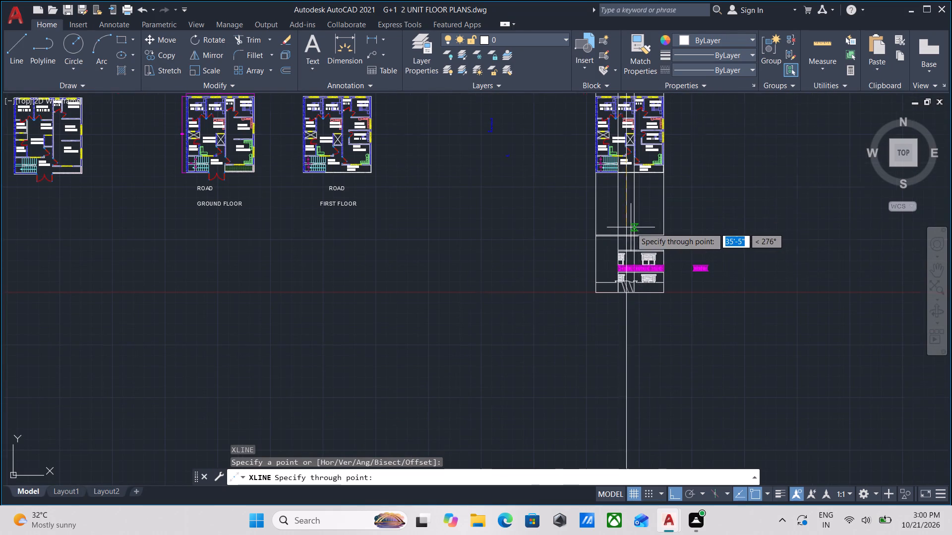
scroll(631, 227, "up", 2)
left_click(625, 246)
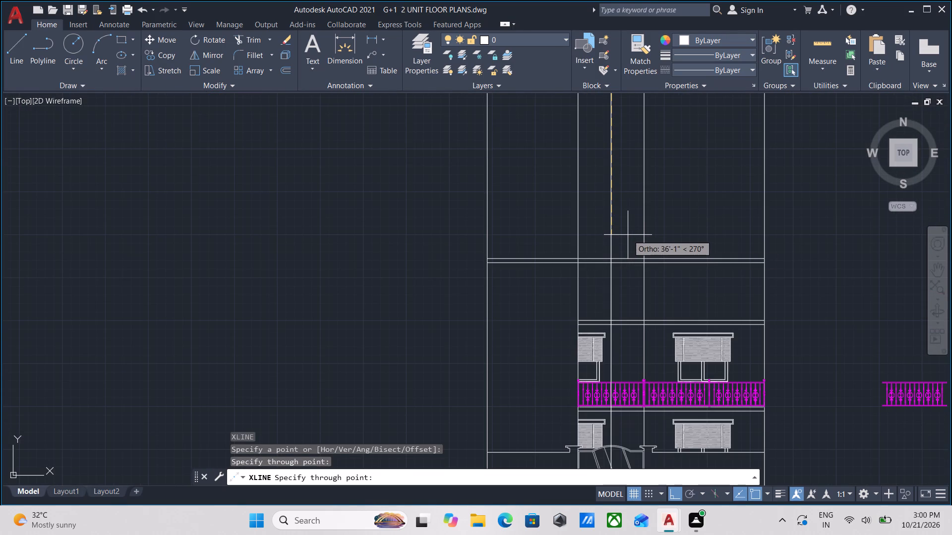
key("Escape")
Trim the new construction line out of the gate panel, from the arched top to the gate's bottom edge.
scroll(612, 438, "up", 3)
middle_click_drag(615, 309, 618, 265)
scroll(614, 272, "down", 3)
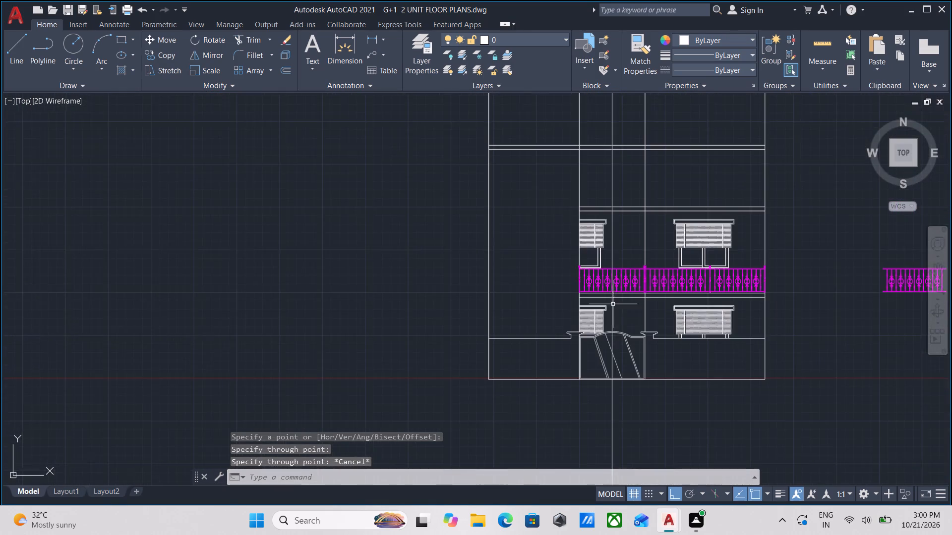
middle_click_drag(616, 324, 621, 266)
scroll(618, 297, "up", 3)
middle_click_drag(638, 258, 635, 311)
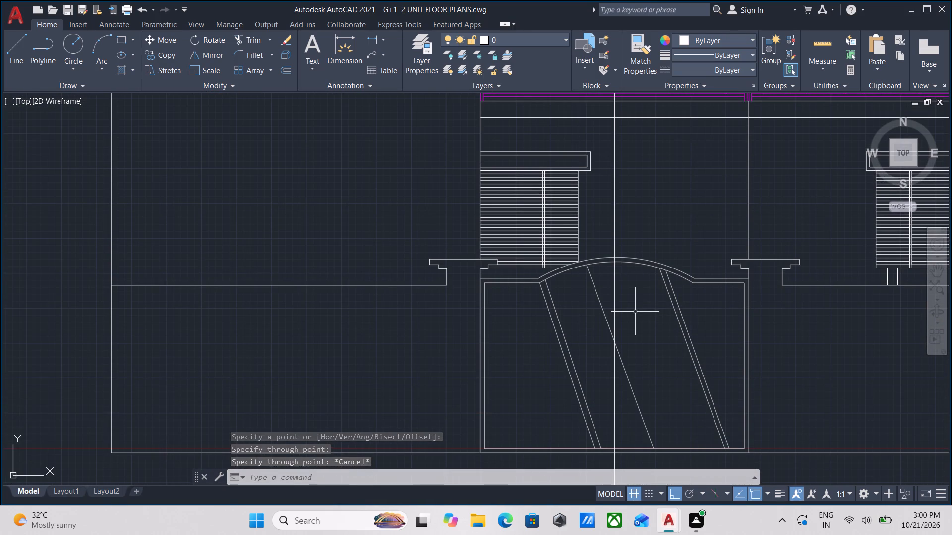
type("TR")
key("Return")
left_click(635, 310)
left_click(601, 268)
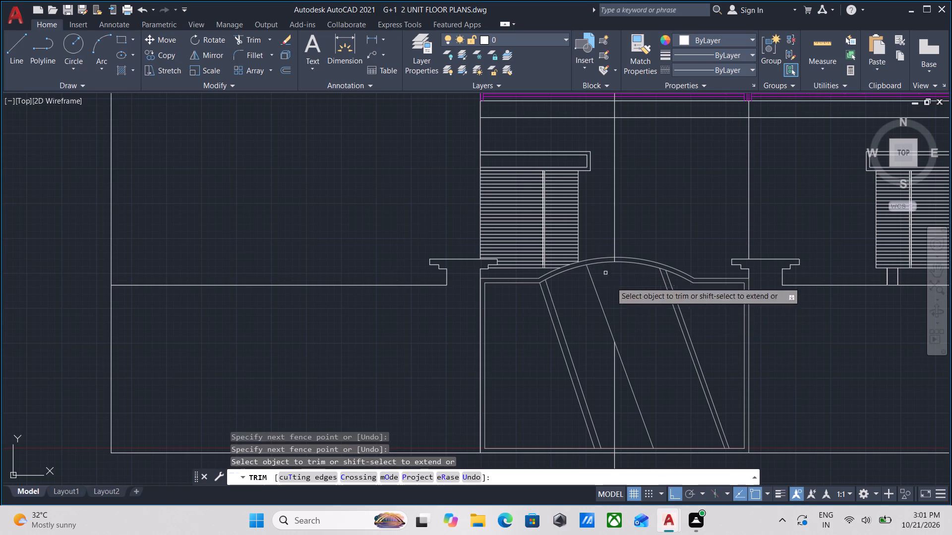
left_click(619, 394)
left_click(608, 363)
Trim away the rest of the construction line below the ground line and its short piece beneath the gate.
middle_click_drag(608, 364, 606, 335)
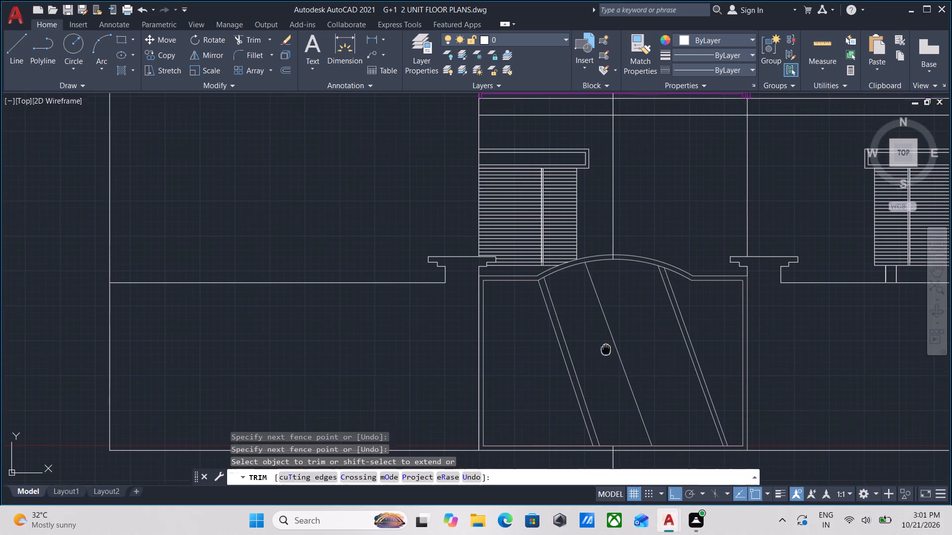
middle_click_drag(606, 335, 604, 284)
scroll(604, 283, "down", 1)
left_click(639, 412)
left_click(534, 367)
scroll(620, 340, "up", 4)
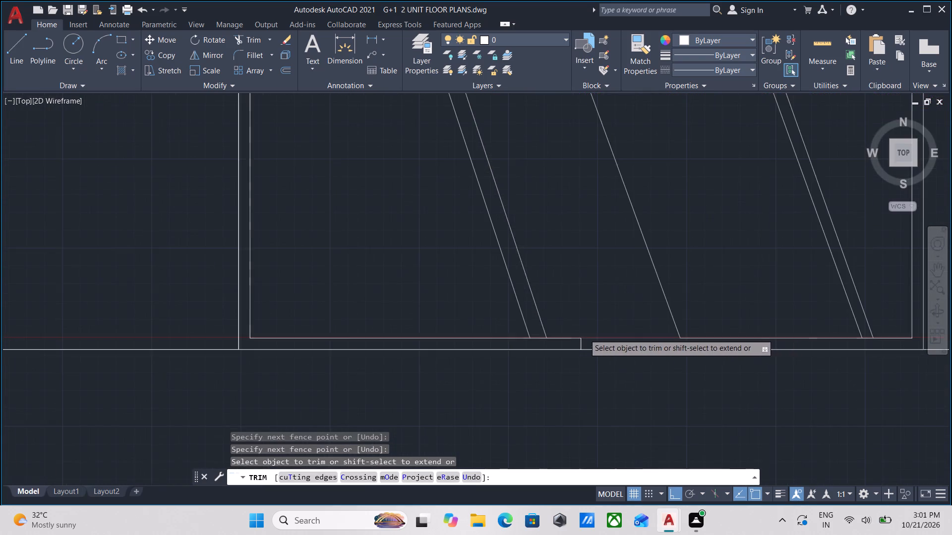
left_click(590, 351)
left_click(557, 350)
scroll(561, 350, "down", 3)
scroll(613, 409, "down", 2)
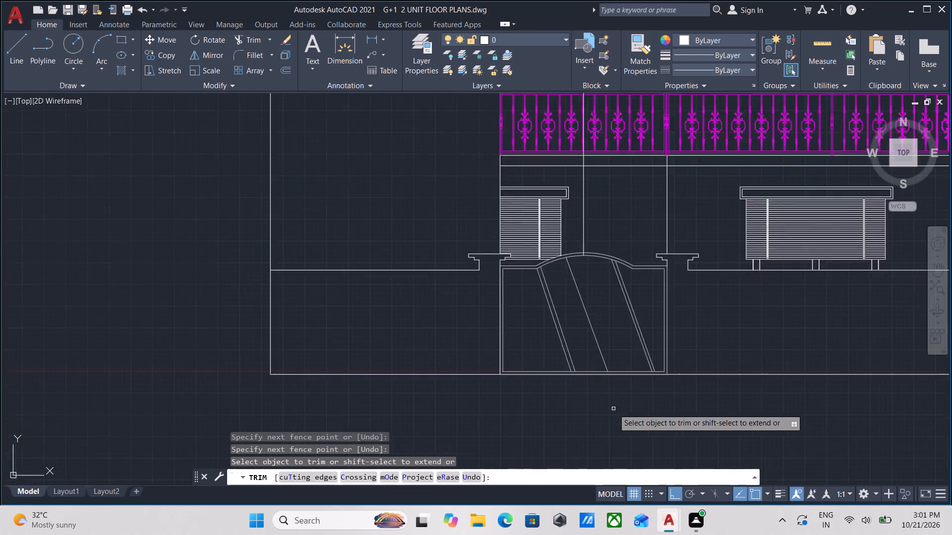
middle_click_drag(613, 409, 613, 421)
key("Escape")
Trim the new construction line and the vertical line to its right out of the band between the two upper slabs and the lower slab's thickness.
scroll(617, 413, "down", 2)
middle_click_drag(617, 424, 618, 448)
scroll(630, 366, "up", 1)
middle_click_drag(629, 334, 615, 392)
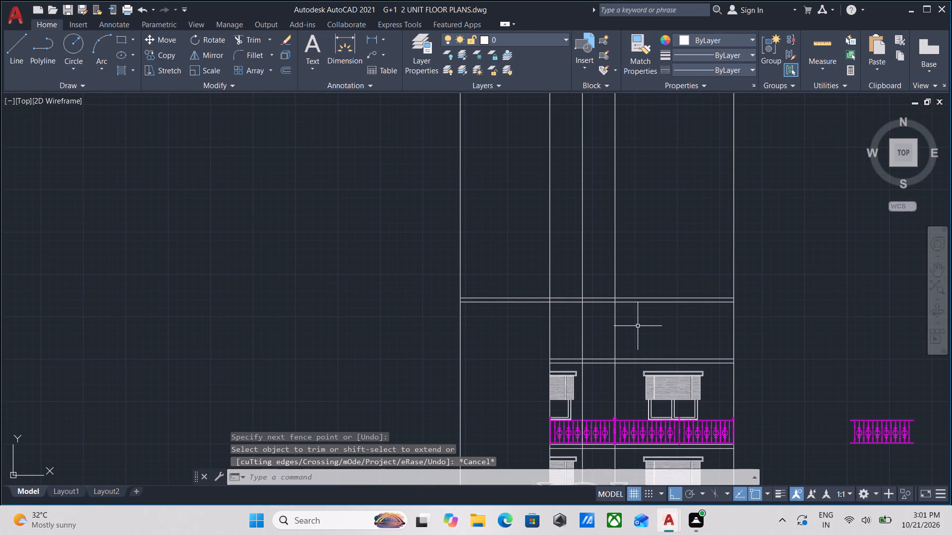
type("TR")
key("Return")
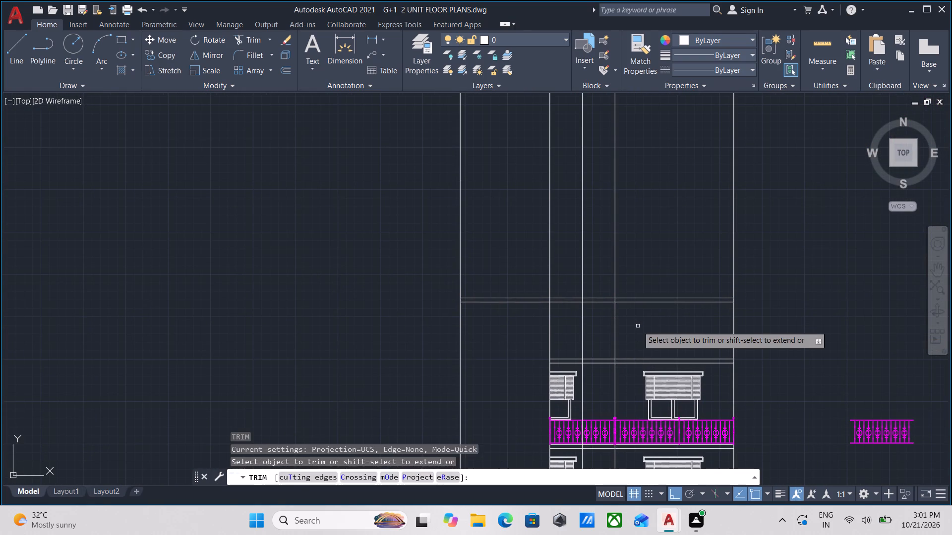
left_click(638, 326)
left_click(568, 333)
middle_click_drag(614, 339, 642, 299)
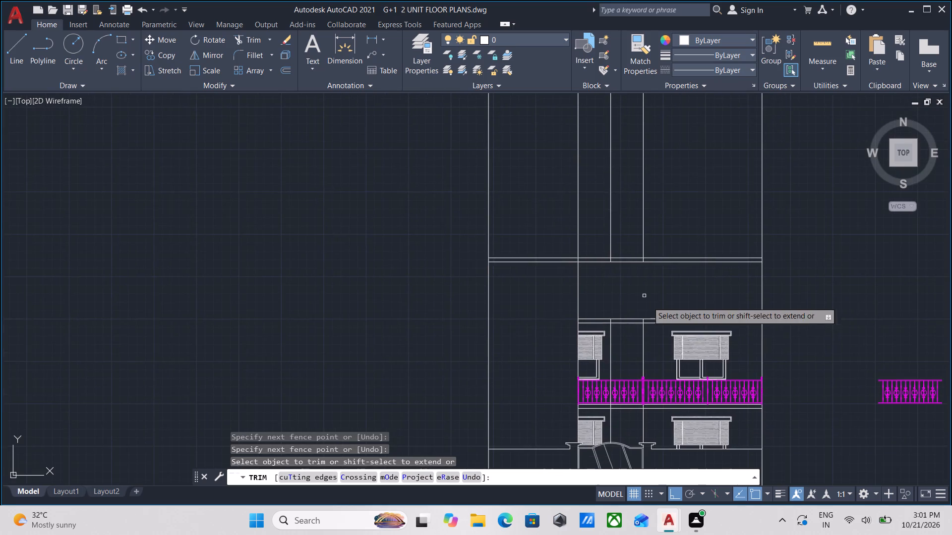
scroll(653, 332, "up", 4)
left_click(638, 314)
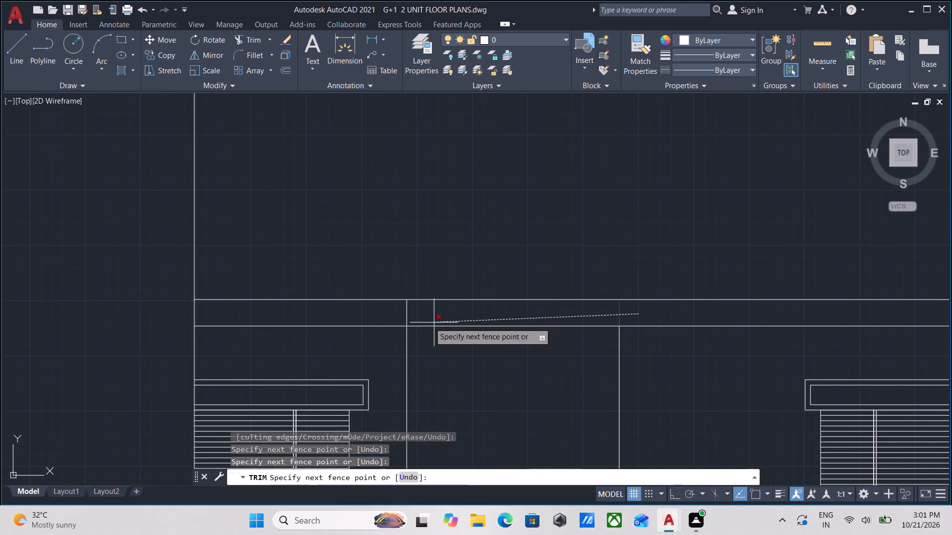
left_click(388, 318)
key("Escape")
Examine where the trimmed vertical wall line crosses the balcony railing and the slab below it.
scroll(495, 351, "down", 3)
middle_click_drag(509, 367, 551, 271)
middle_click_drag(613, 371, 630, 287)
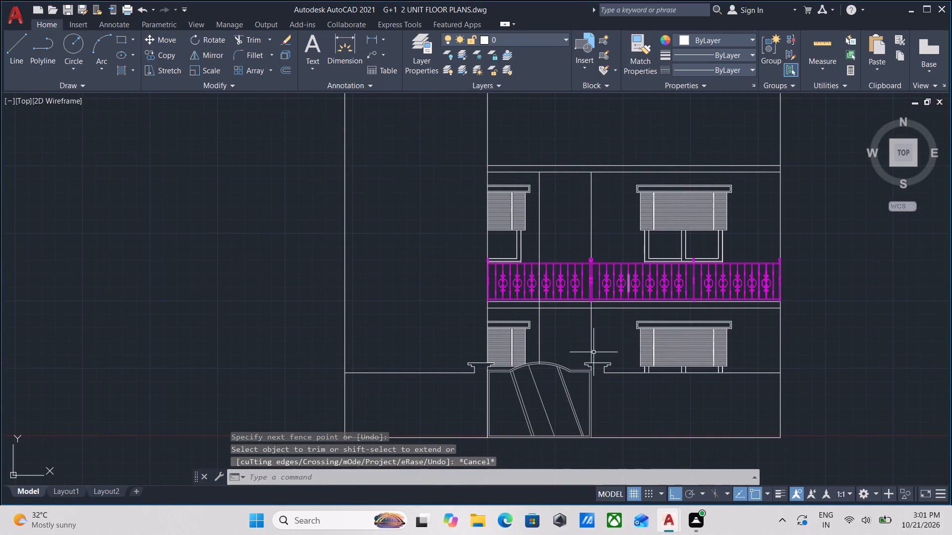
middle_click_drag(595, 339, 595, 349)
scroll(523, 313, "up", 2)
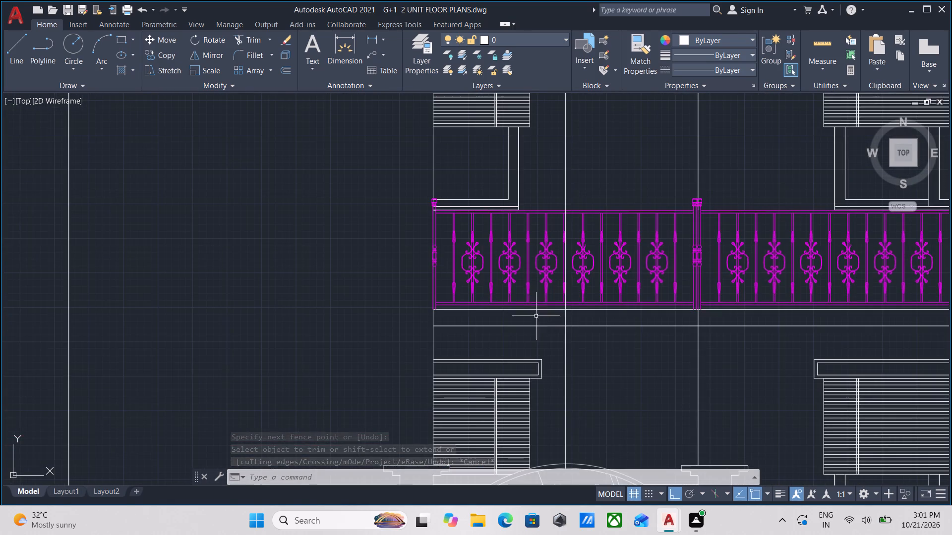
scroll(559, 265, "up", 4)
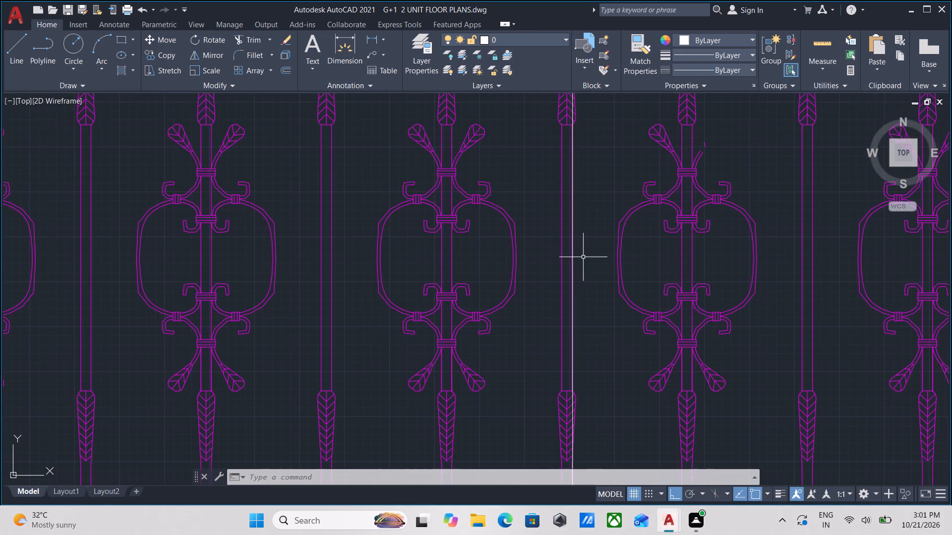
scroll(584, 259, "down", 3)
scroll(611, 354, "down", 3)
middle_click_drag(613, 357, 551, 366)
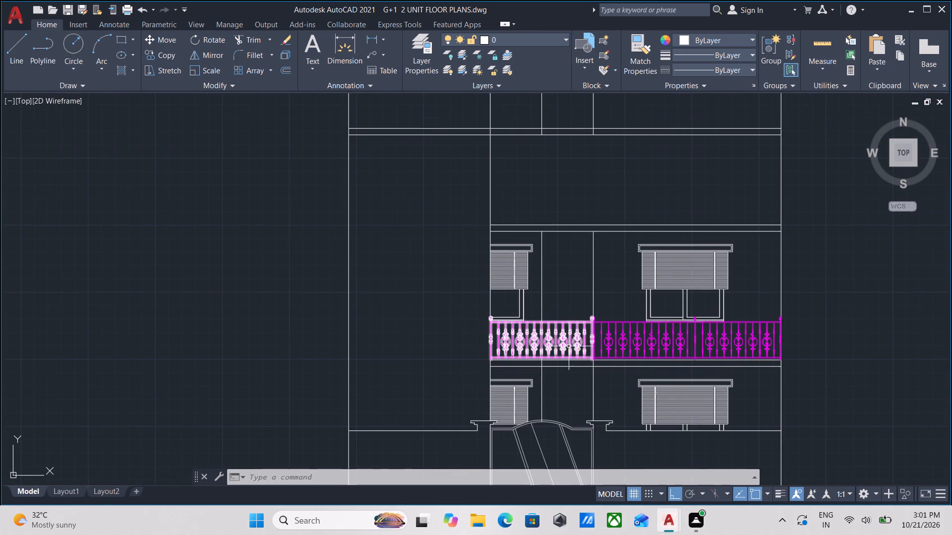
scroll(585, 340, "down", 1)
middle_click_drag(755, 325, 753, 314)
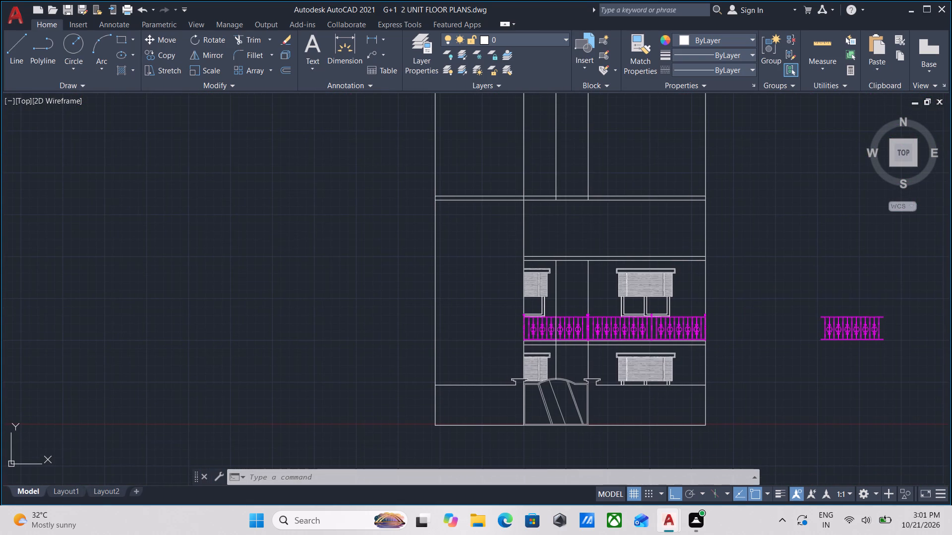
Compare the front elevation's vertical lines, windows and gate with the lobby and balcony of the plan above.
scroll(810, 330, "down", 1)
middle_click_drag(810, 330, 770, 376)
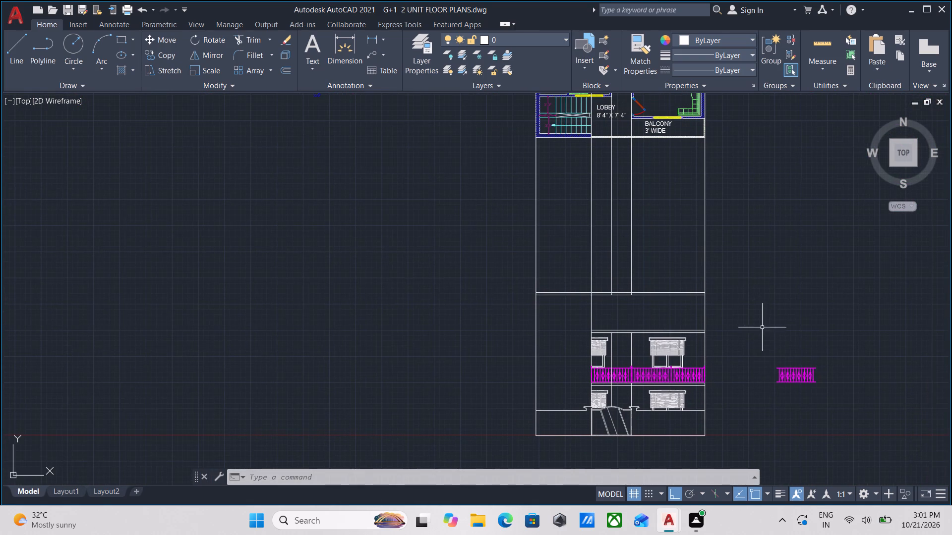
middle_click_drag(762, 327, 716, 402)
scroll(704, 328, "down", 1)
middle_click_drag(704, 327, 715, 293)
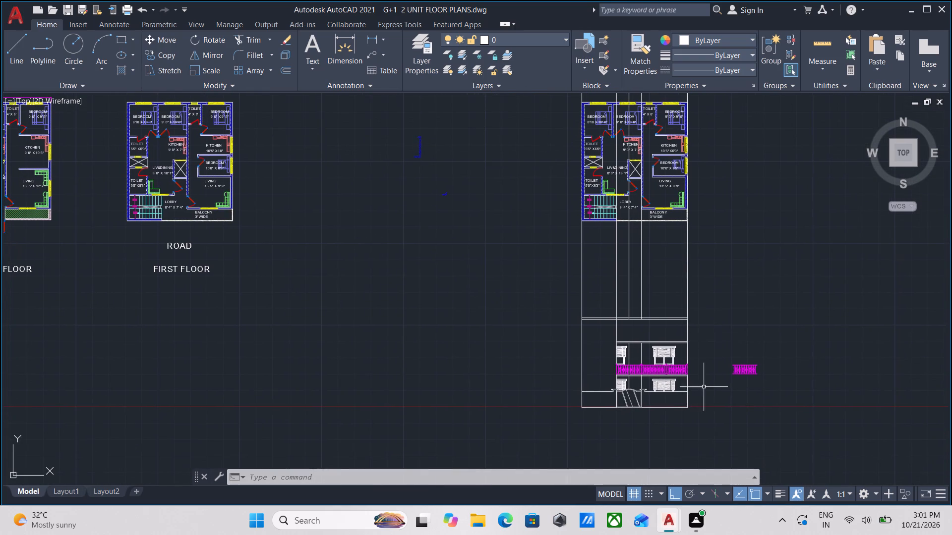
scroll(645, 402, "up", 1)
scroll(582, 388, "up", 2)
middle_click_drag(615, 403, 552, 399)
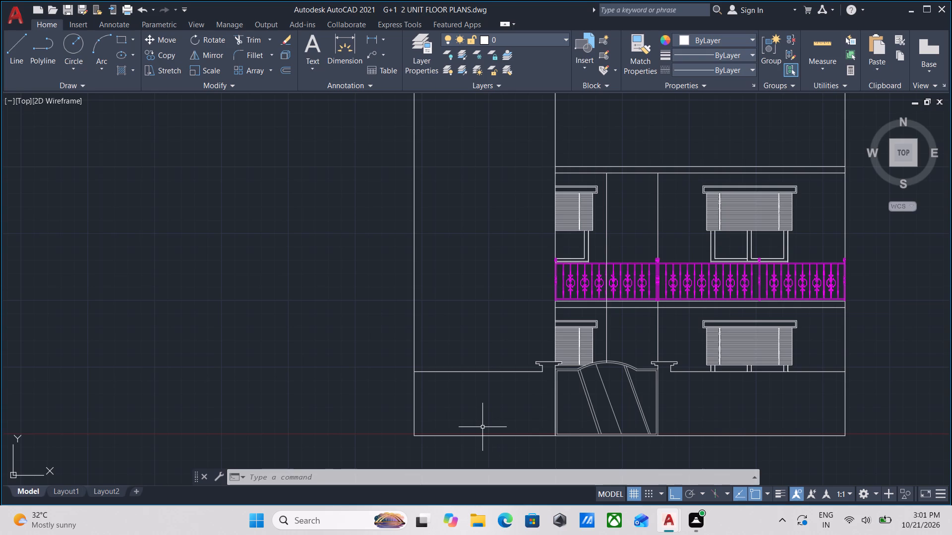
scroll(692, 352, "down", 1)
middle_click_drag(692, 352, 662, 425)
middle_click_drag(657, 340, 646, 380)
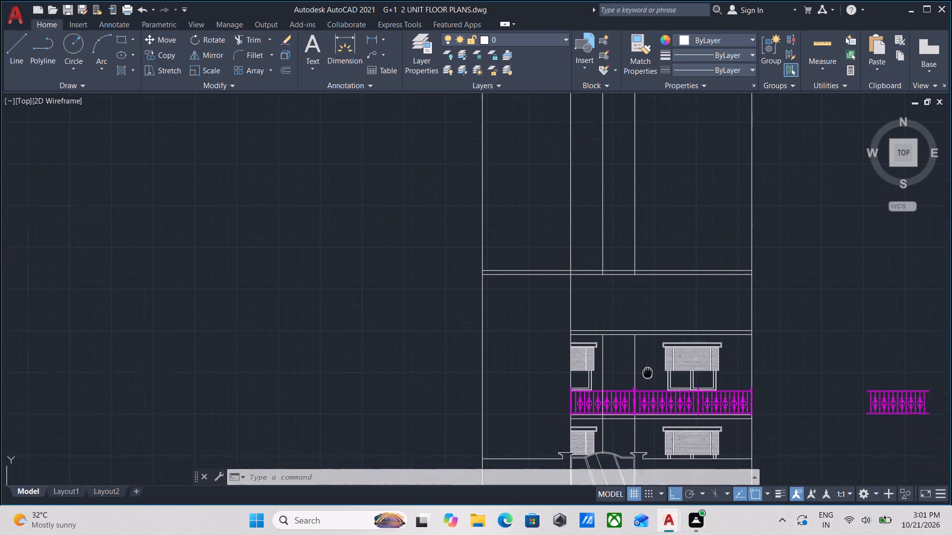
middle_click_drag(646, 380, 640, 391)
middle_click_drag(605, 327, 606, 356)
scroll(612, 354, "down", 1)
middle_click_drag(612, 354, 617, 342)
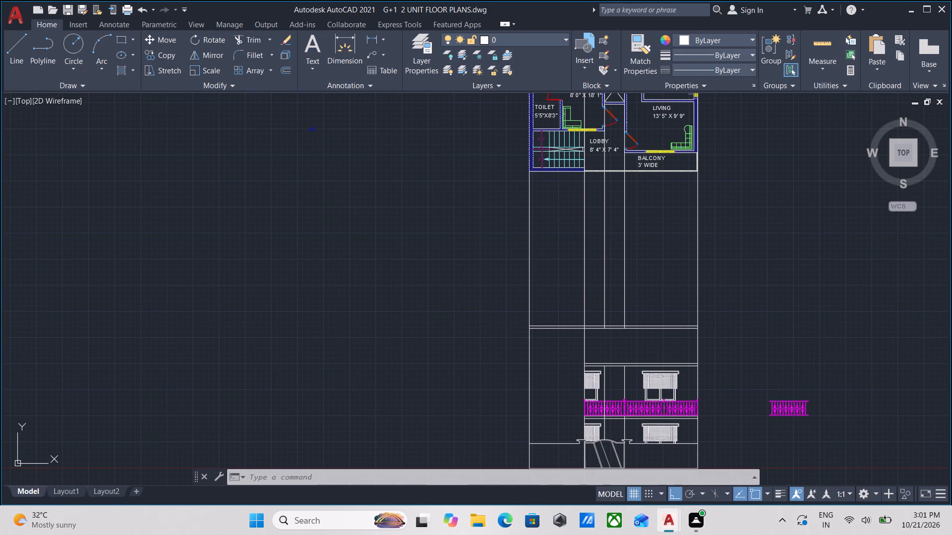
middle_click_drag(617, 342, 613, 365)
scroll(611, 367, "down", 1)
middle_click_drag(604, 363, 609, 346)
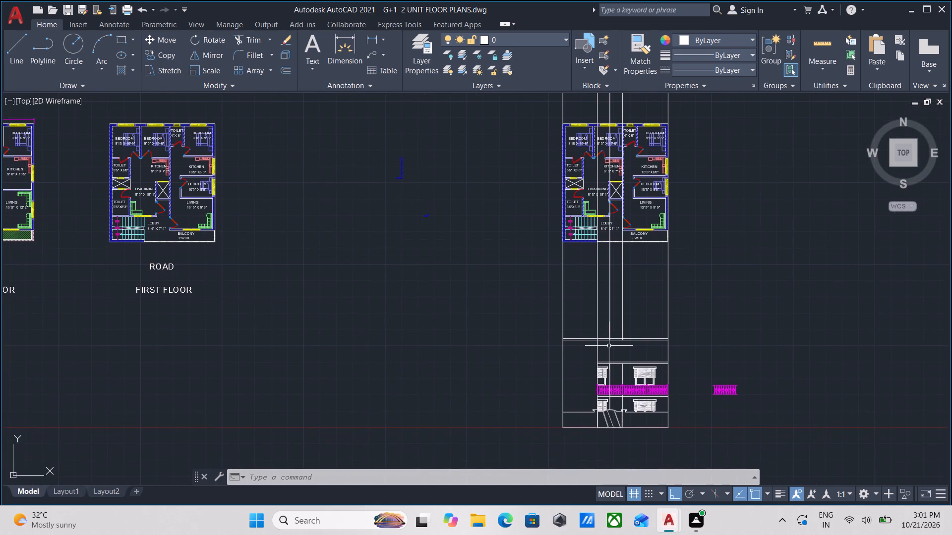
scroll(609, 350, "up", 1)
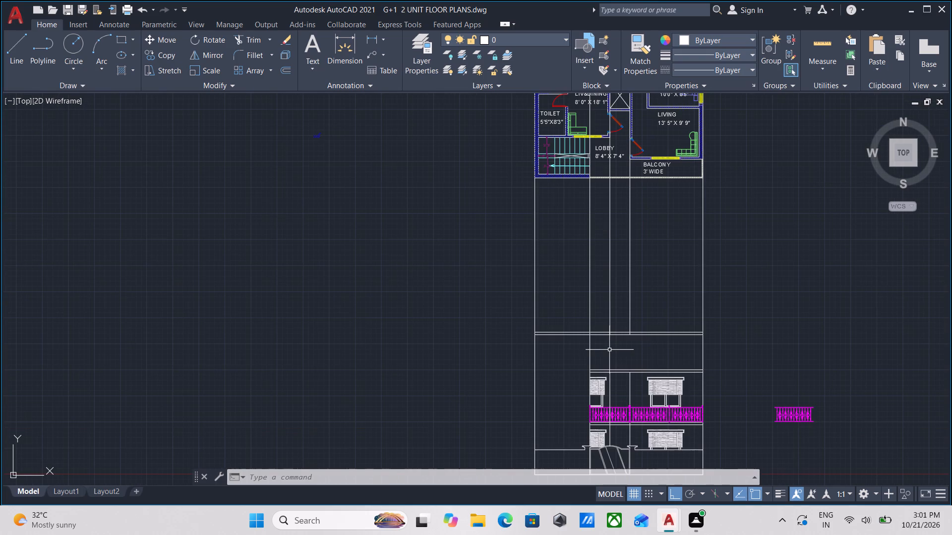
middle_click_drag(607, 350, 605, 335)
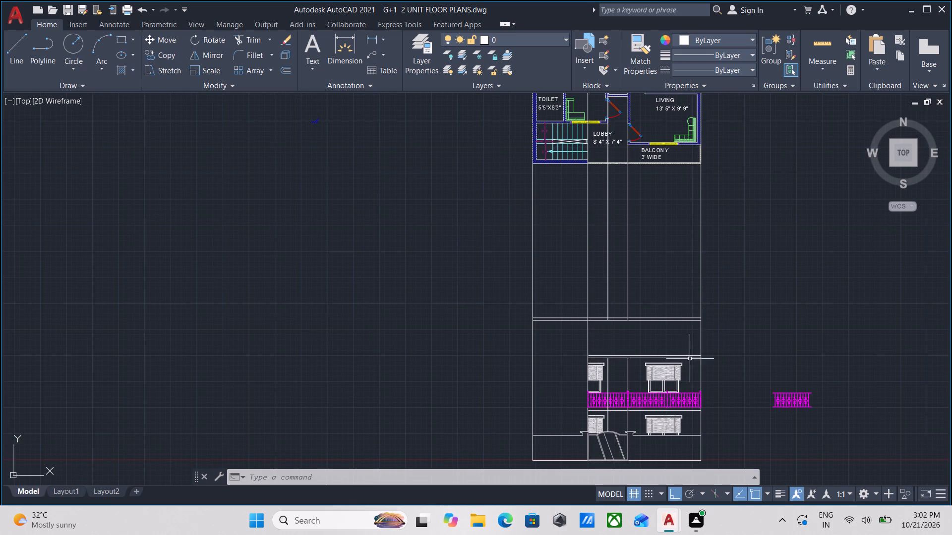
scroll(600, 394, "up", 3)
scroll(635, 377, "down", 1)
middle_click(635, 377)
scroll(584, 356, "down", 2)
middle_click_drag(582, 357, 541, 478)
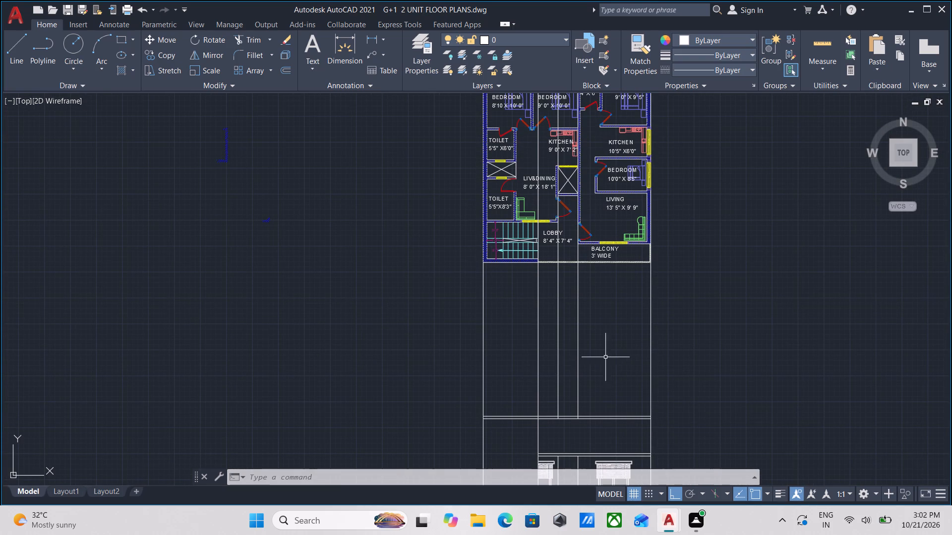
middle_click_drag(593, 358, 598, 350)
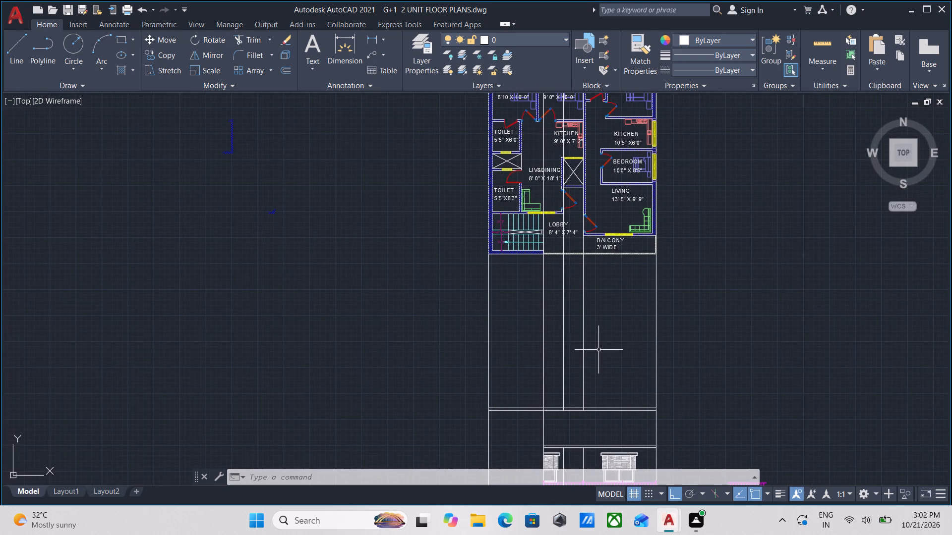
middle_click_drag(594, 348, 624, 248)
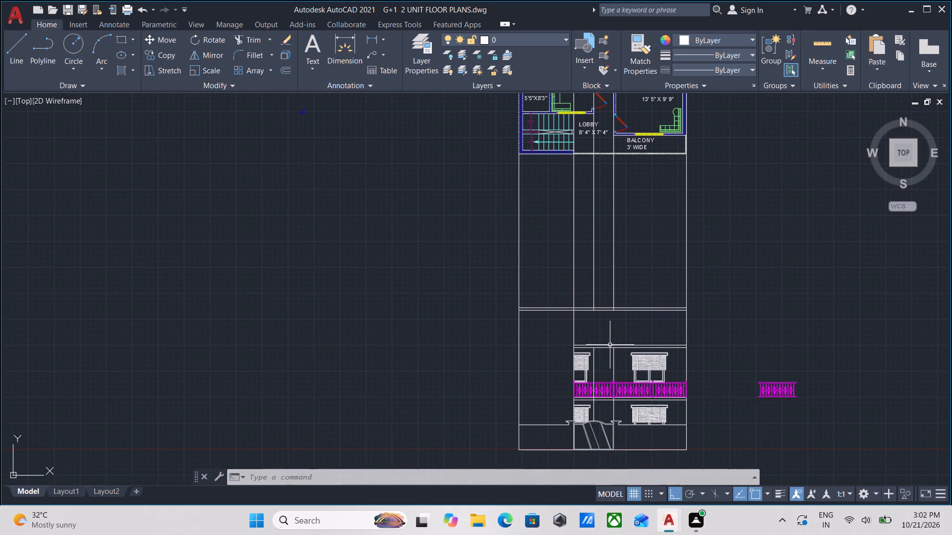
Examine the front elevation's slabs, windows and vertical lines against the lobby, staircase and balcony of the plan above.
scroll(610, 355, "up", 2)
scroll(609, 348, "down", 1)
middle_click_drag(607, 341, 604, 494)
scroll(587, 319, "down", 1)
middle_click_drag(598, 340, 600, 361)
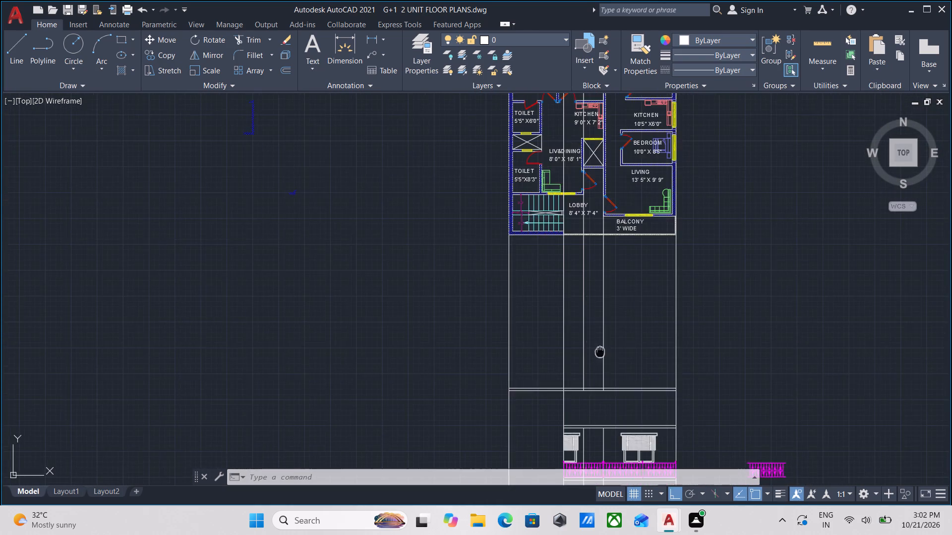
middle_click_drag(600, 361, 600, 369)
scroll(631, 330, "down", 1)
middle_click_drag(631, 319, 648, 230)
scroll(634, 415, "up", 2)
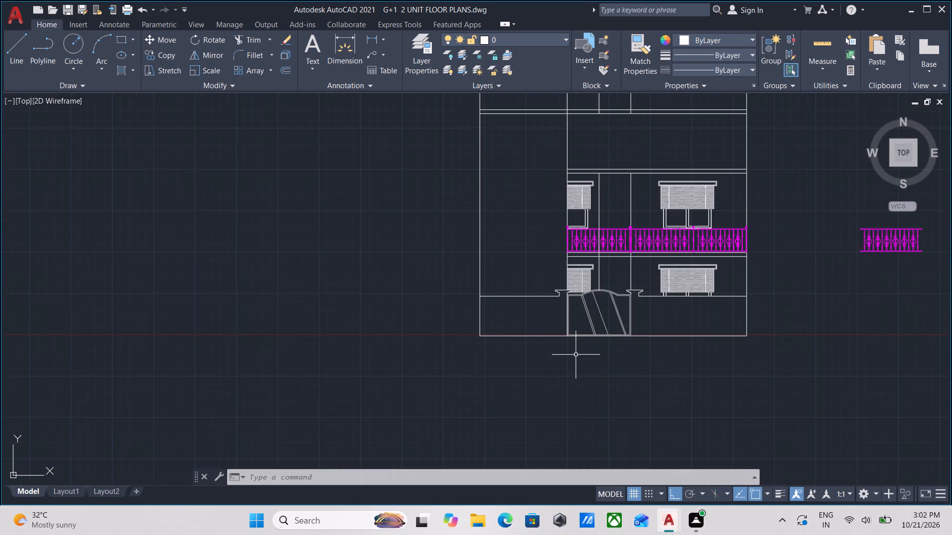
middle_click_drag(578, 363, 582, 413)
middle_click_drag(592, 385, 598, 402)
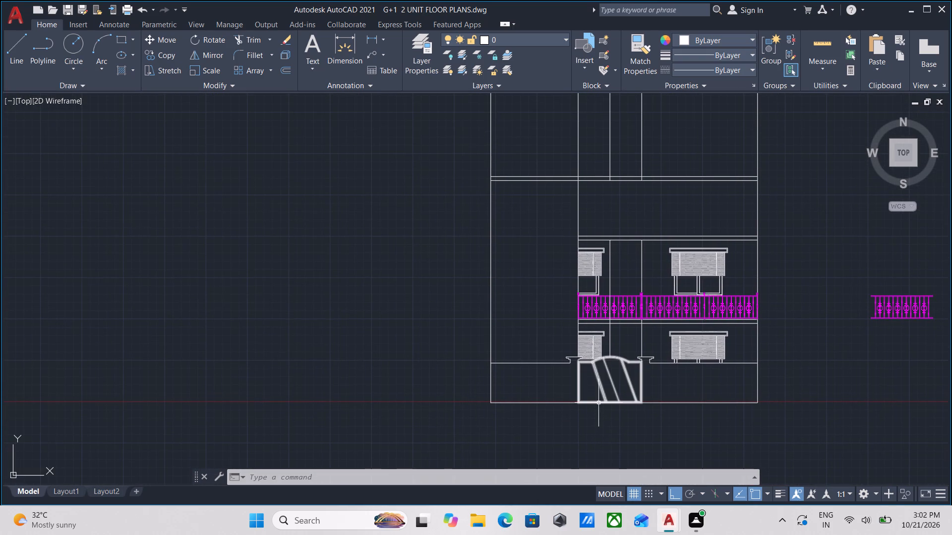
scroll(565, 327, "down", 1)
middle_click_drag(565, 327, 568, 359)
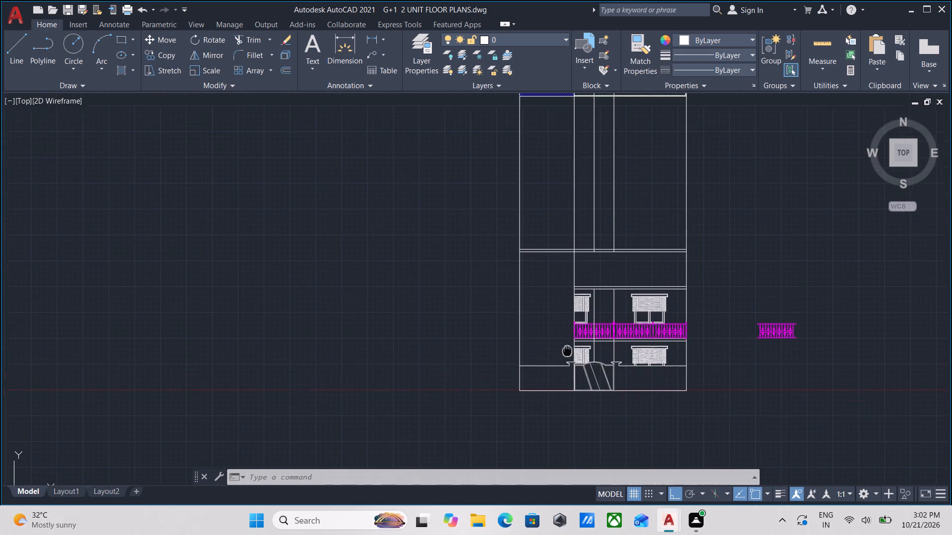
middle_click_drag(568, 359, 571, 385)
middle_click_drag(552, 320, 577, 376)
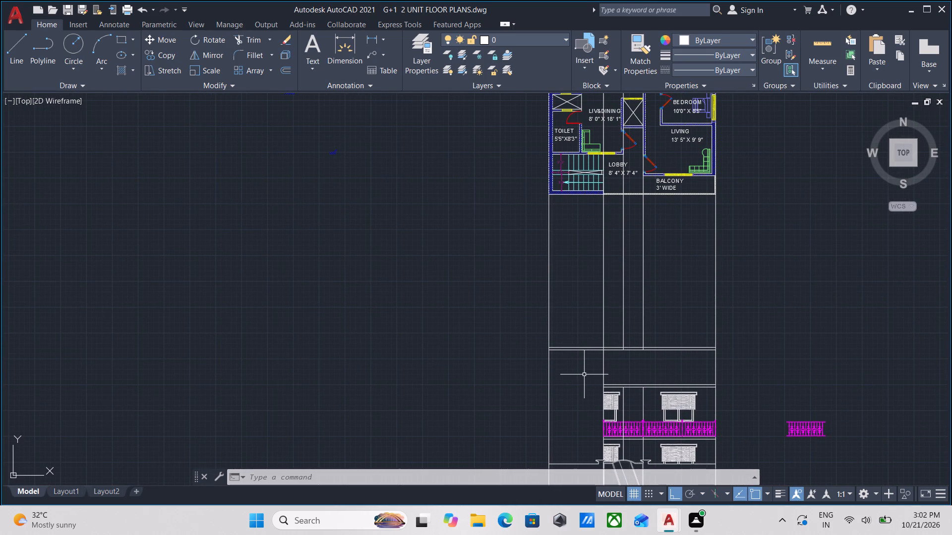
scroll(584, 374, "up", 1)
middle_click_drag(584, 374, 507, 286)
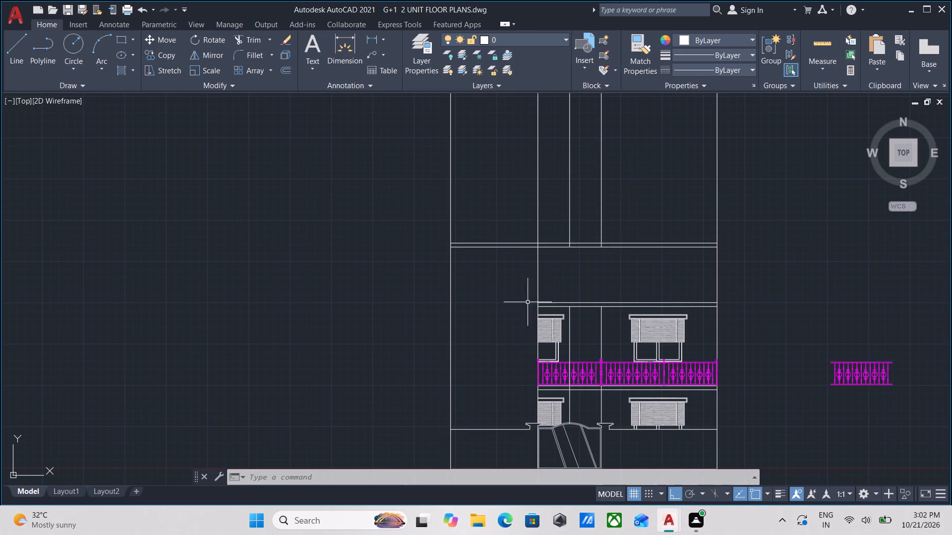
scroll(546, 296, "up", 1)
scroll(575, 285, "down", 1)
middle_click_drag(575, 285, 542, 298)
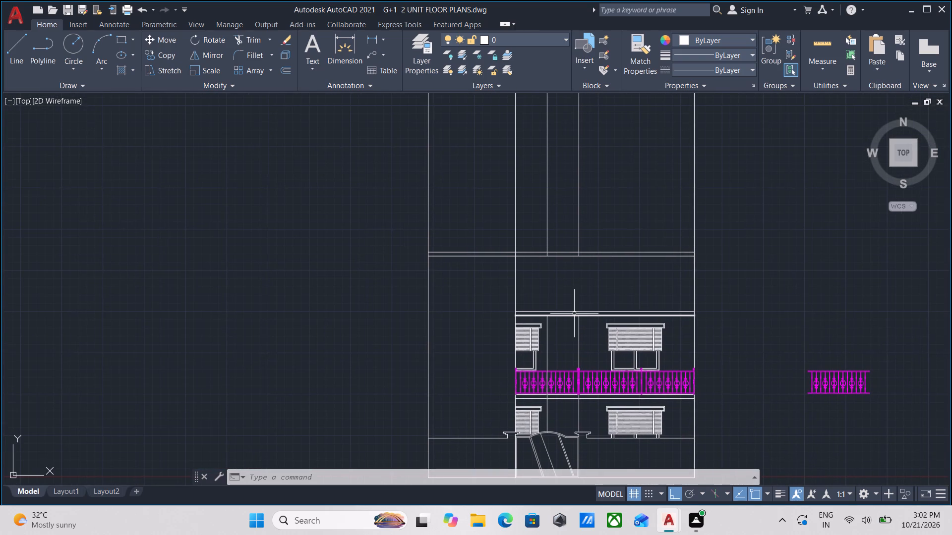
scroll(574, 314, "up", 2)
scroll(574, 314, "down", 1)
middle_click_drag(574, 314, 589, 320)
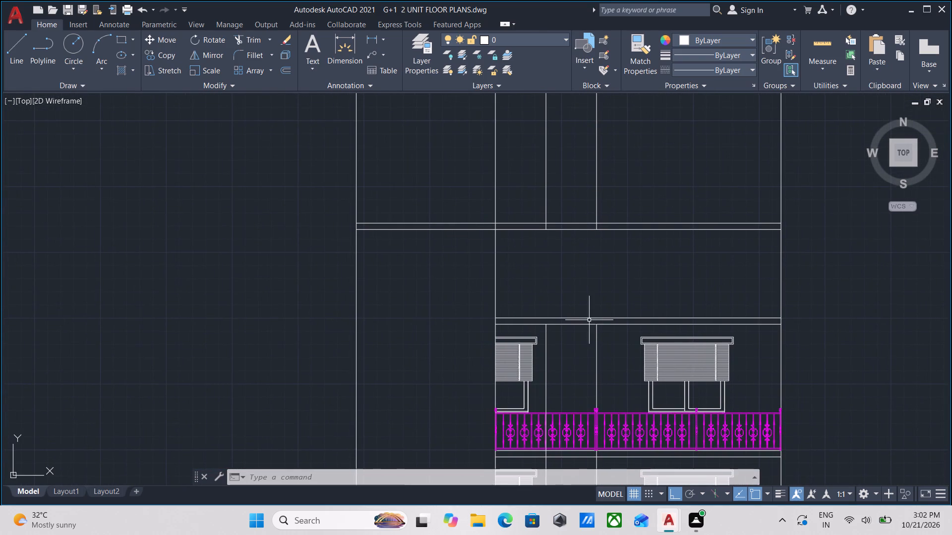
middle_click_drag(590, 321, 603, 340)
scroll(622, 332, "down", 2)
middle_click_drag(622, 332, 626, 347)
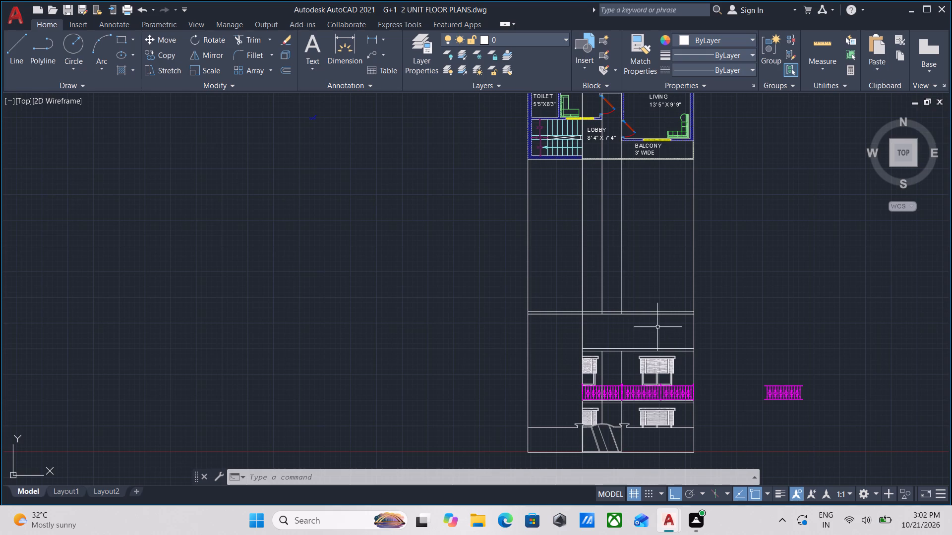
Offset the top line of the slab above the upper windows upward by 2'.
scroll(657, 322, "up", 1)
scroll(603, 369, "up", 2)
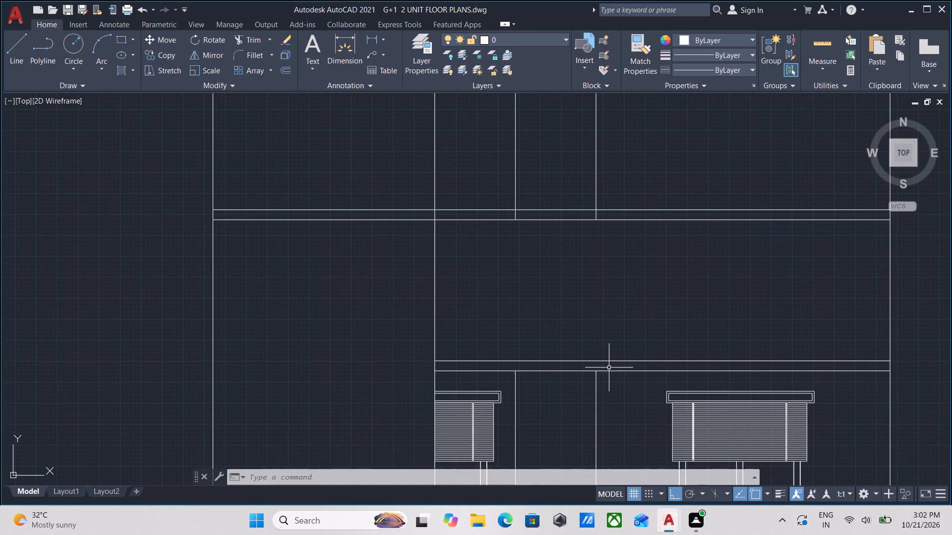
left_click(609, 368)
left_click(597, 341)
scroll(597, 341, "down", 2)
middle_click_drag(602, 335, 611, 322)
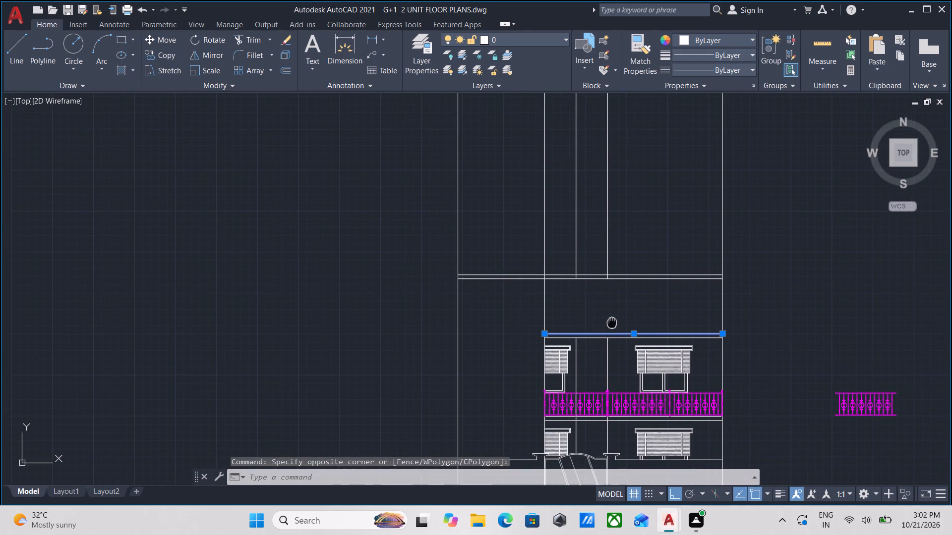
middle_click_drag(612, 324, 608, 397)
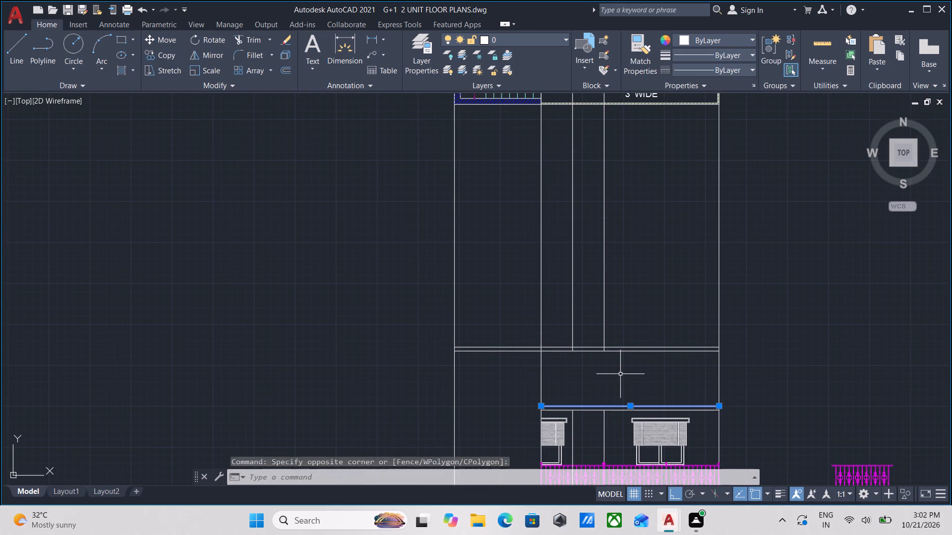
scroll(620, 374, "down", 1)
middle_click_drag(620, 374, 621, 391)
middle_click_drag(624, 390, 624, 385)
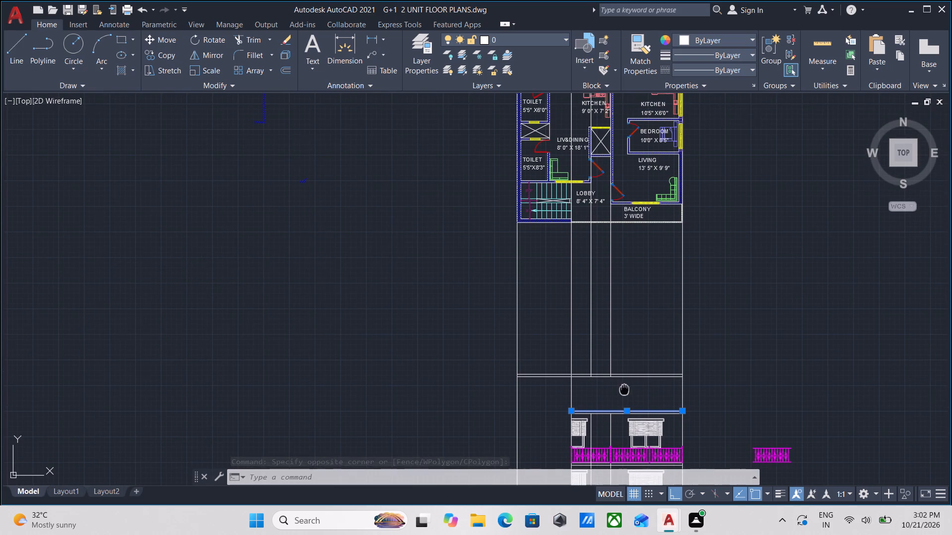
middle_click_drag(624, 385, 626, 369)
key("o")
key("Return")
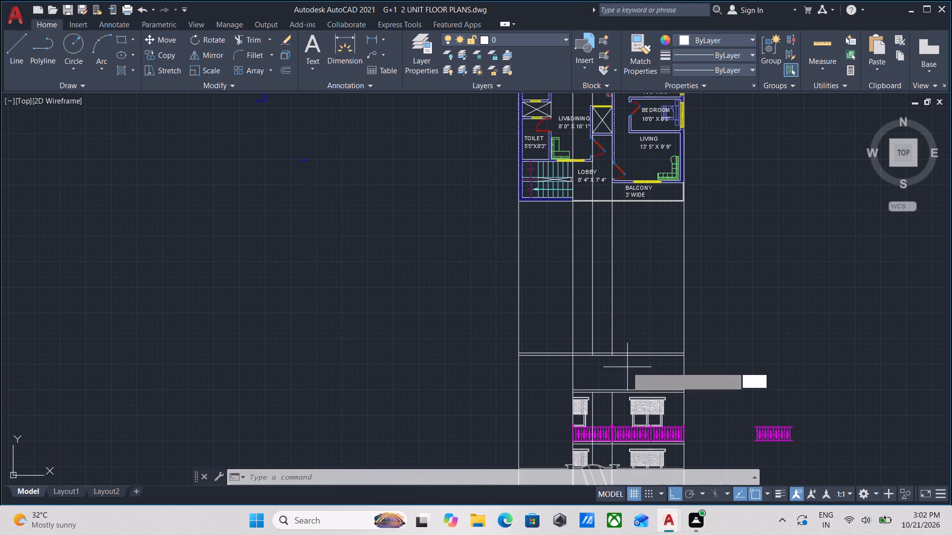
scroll(609, 385, "up", 2)
left_click(622, 396)
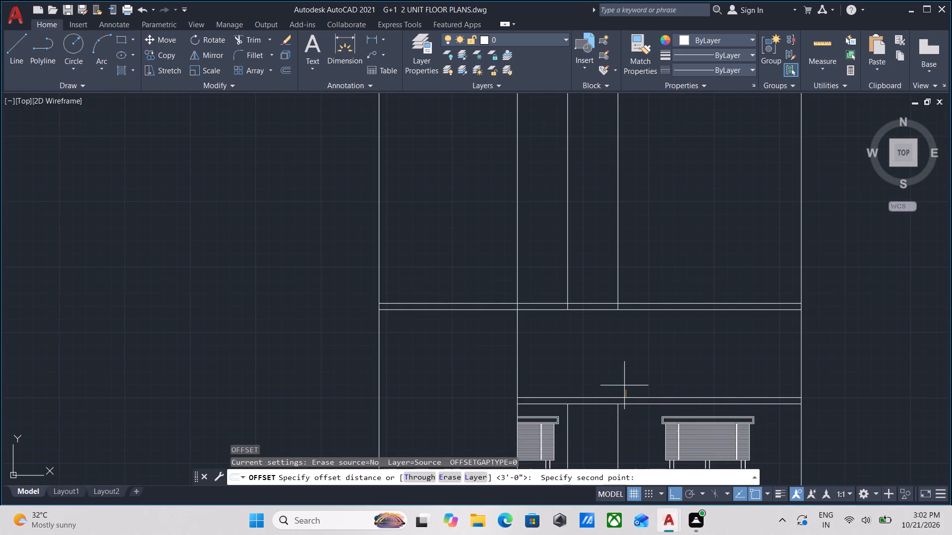
left_click(624, 367)
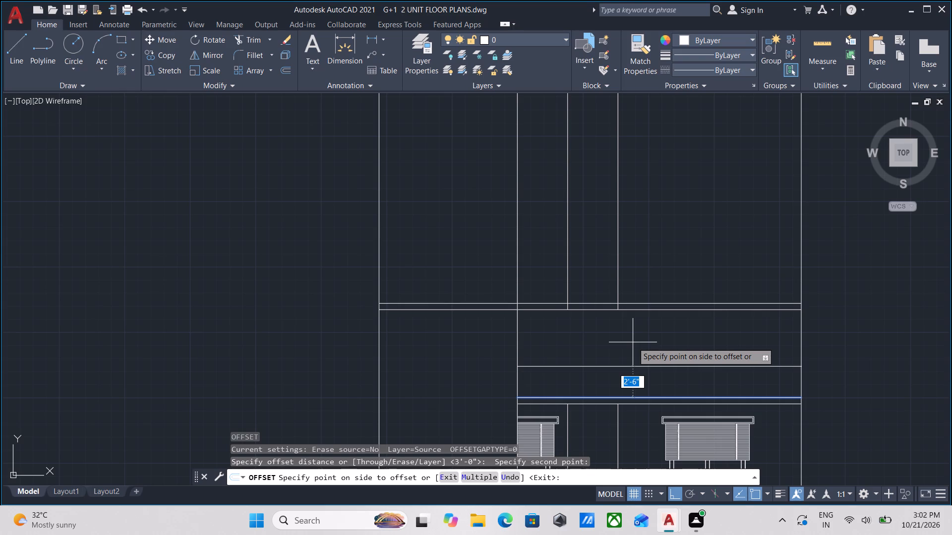
type("2'")
key("Return")
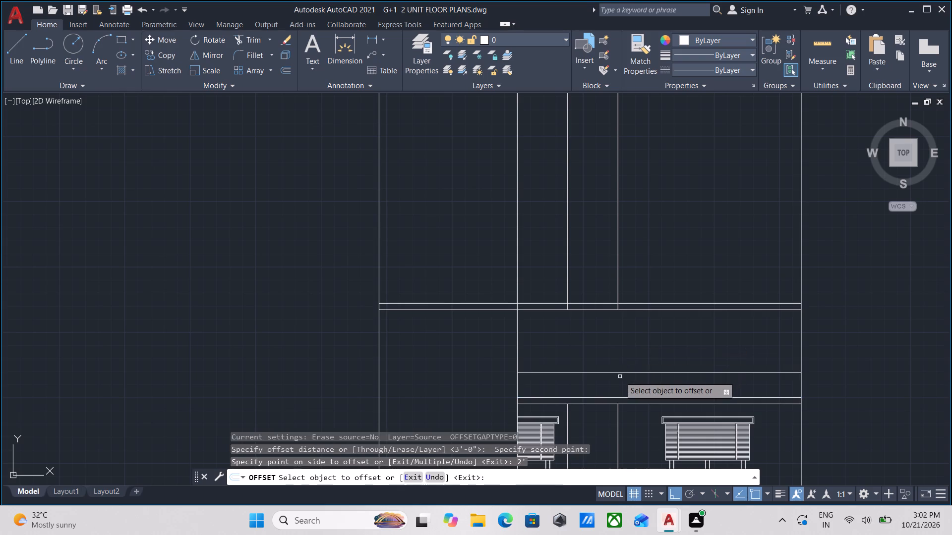
Offset the new horizontal line upward by another 2' toward the topmost slab.
scroll(620, 376, "up", 1)
left_click(625, 369)
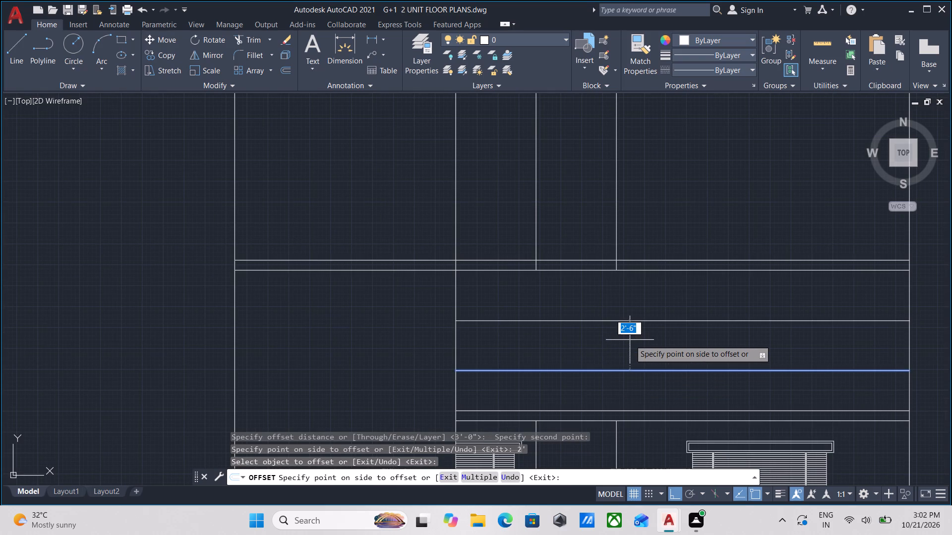
scroll(630, 340, "down", 2)
scroll(634, 328, "up", 3)
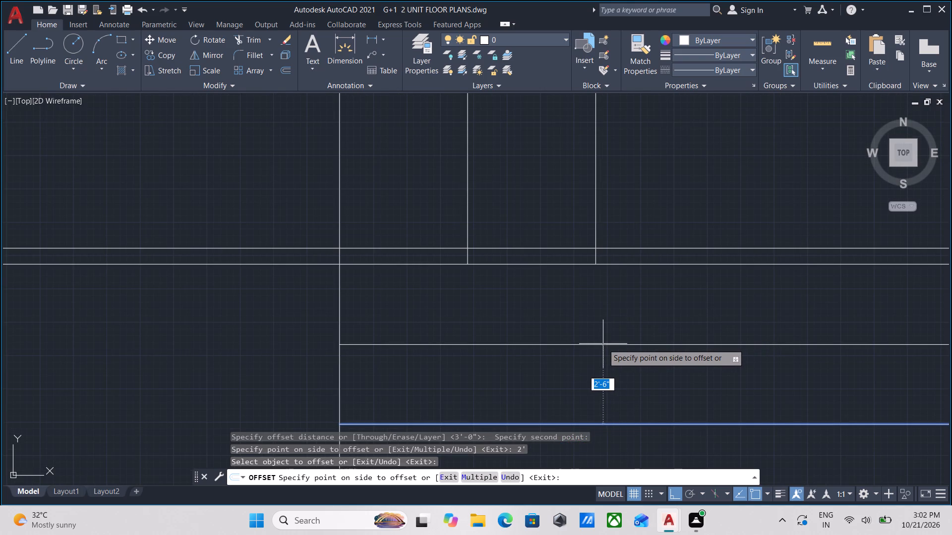
type("2'")
key("Return")
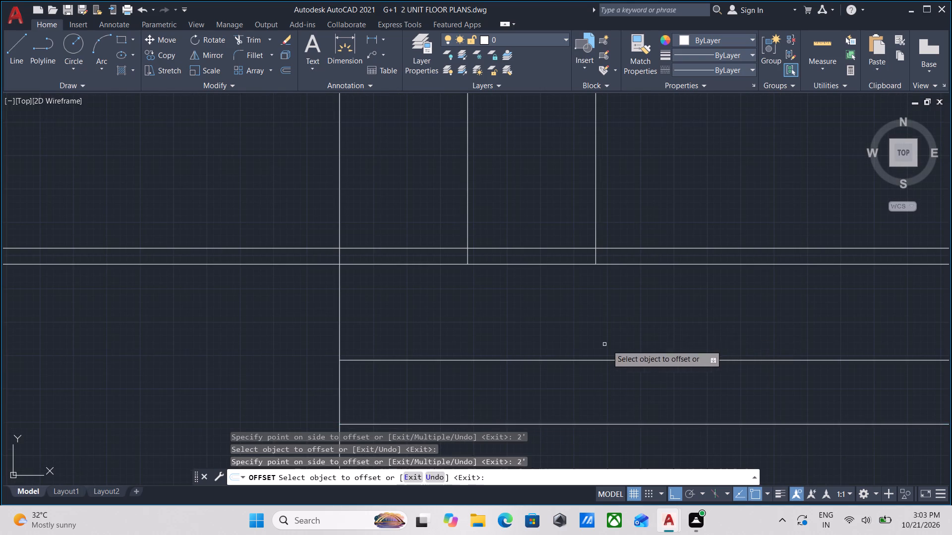
scroll(669, 367, "down", 1)
middle_click_drag(671, 367, 675, 338)
scroll(675, 338, "down", 2)
middle_click_drag(675, 338, 681, 319)
scroll(681, 319, "up", 1)
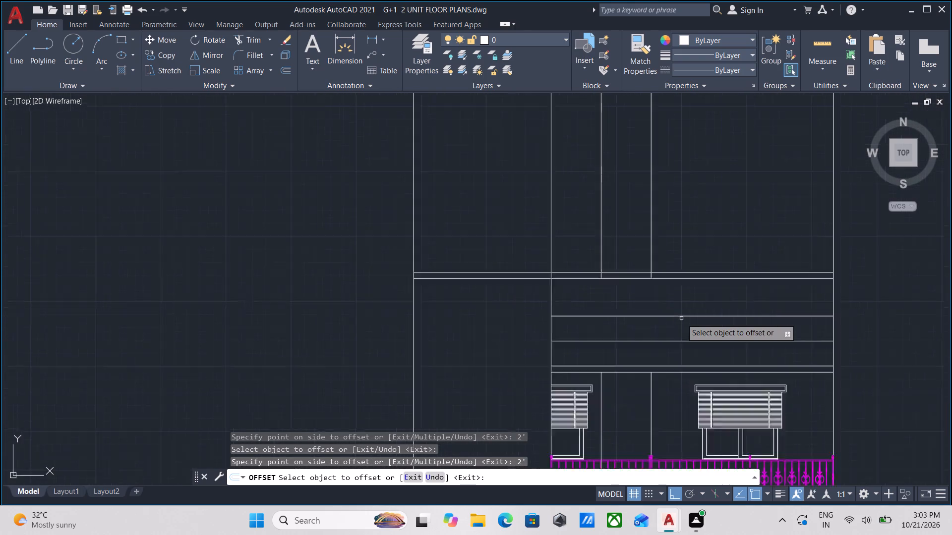
scroll(681, 319, "up", 1)
scroll(686, 295, "down", 1)
middle_click_drag(686, 295, 678, 361)
left_click(720, 352)
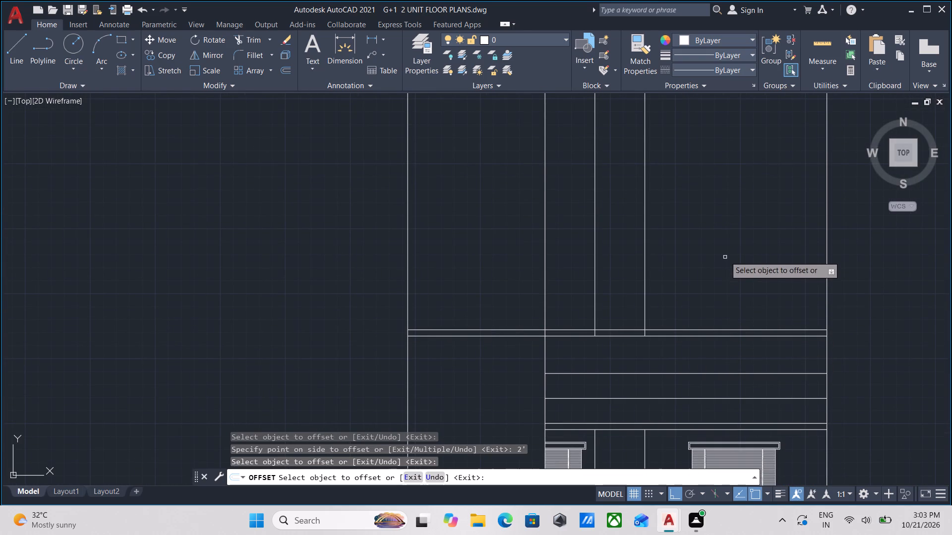
left_click_drag(717, 346, 717, 341)
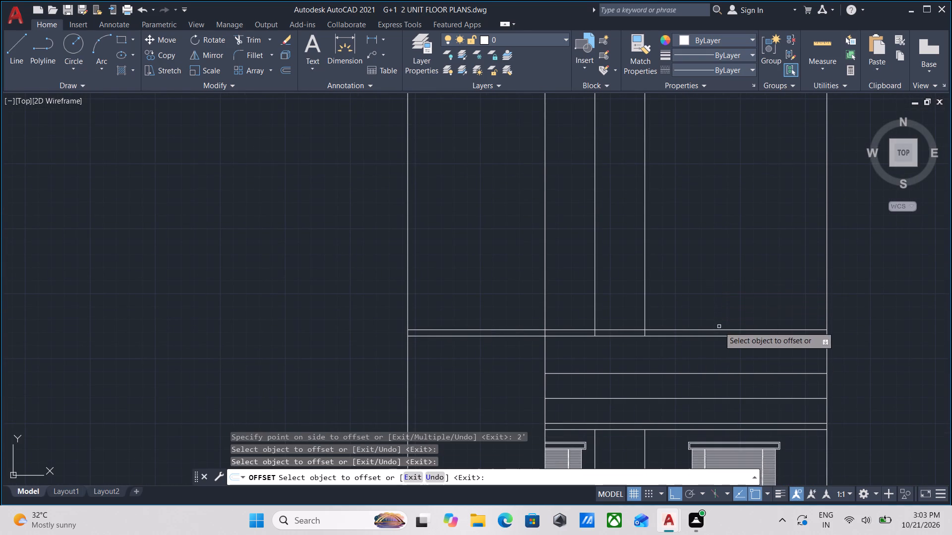
key("Escape")
Trim the topmost slab's two lines back from the outer wall on the balcony side to the middle lobby line.
scroll(719, 331, "down", 1)
middle_click_drag(719, 331, 722, 312)
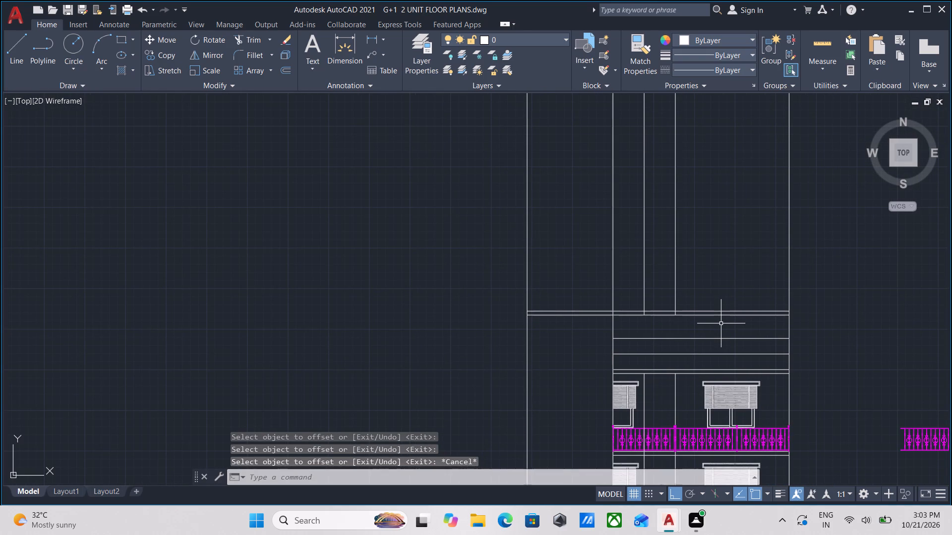
type("YT")
key("Return")
left_click(721, 321)
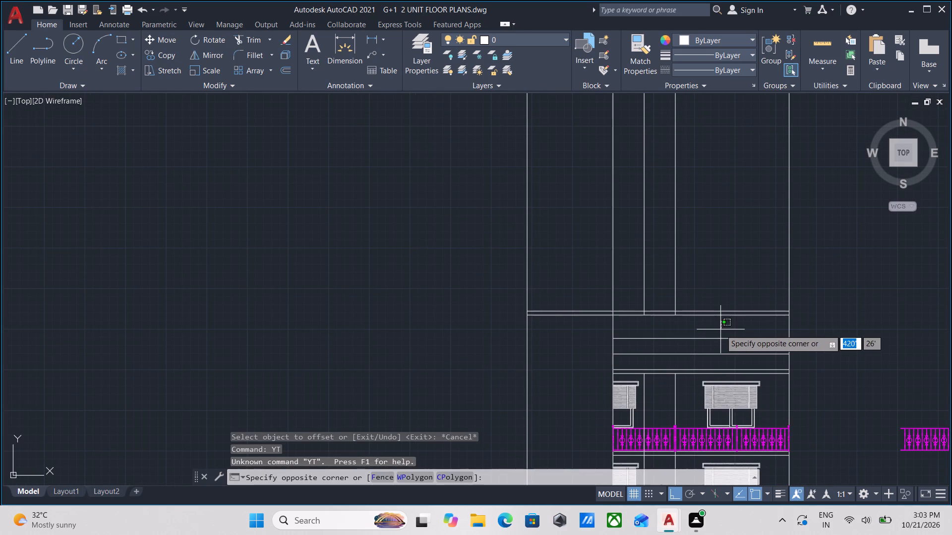
key("Escape")
key("r")
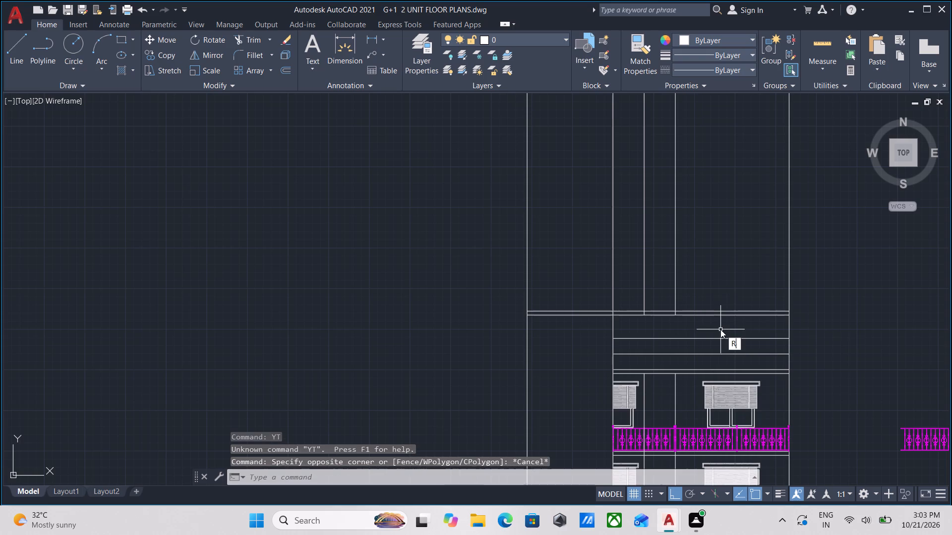
key("Escape")
type("TR")
key("Return")
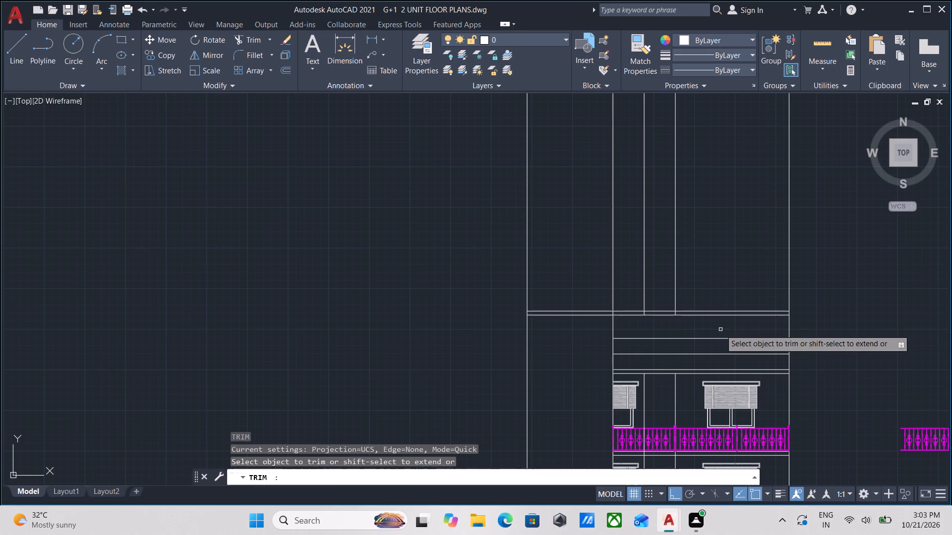
left_click(725, 326)
left_click(724, 267)
scroll(642, 331, "up", 2)
middle_click_drag(671, 315, 668, 325)
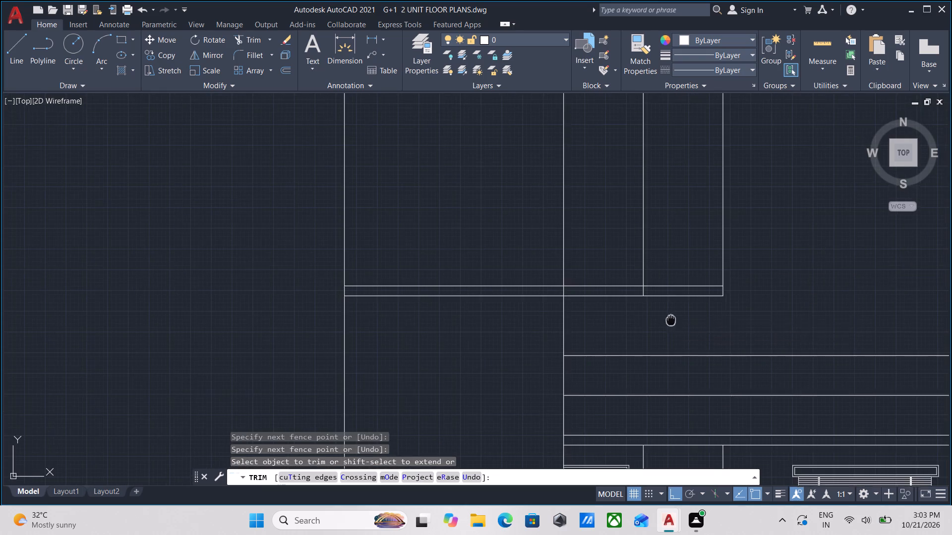
middle_click_drag(668, 325, 656, 341)
left_click(691, 339)
left_click(683, 287)
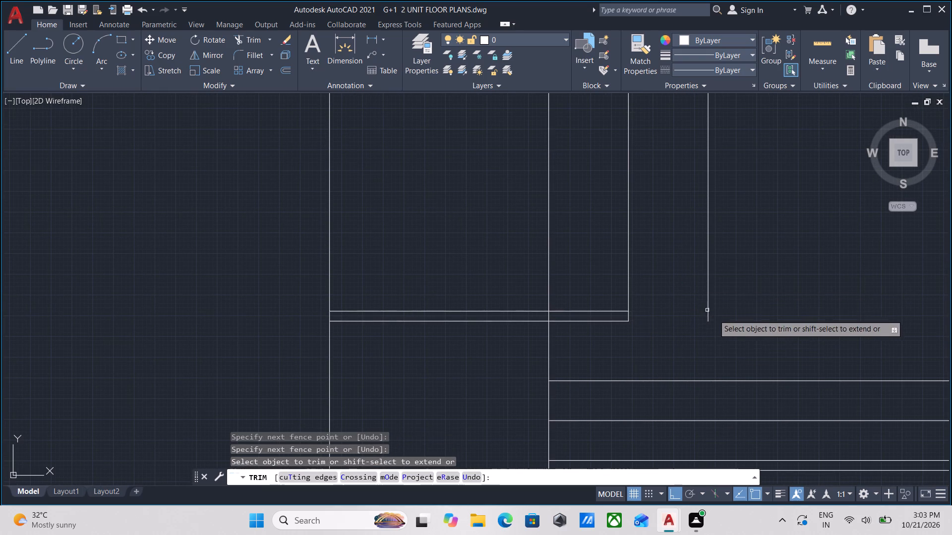
Trim away the three inner vertical projection lines between the plan and the topmost slab.
scroll(742, 322, "down", 2)
middle_click_drag(742, 322, 689, 386)
left_click(735, 335)
left_click(585, 314)
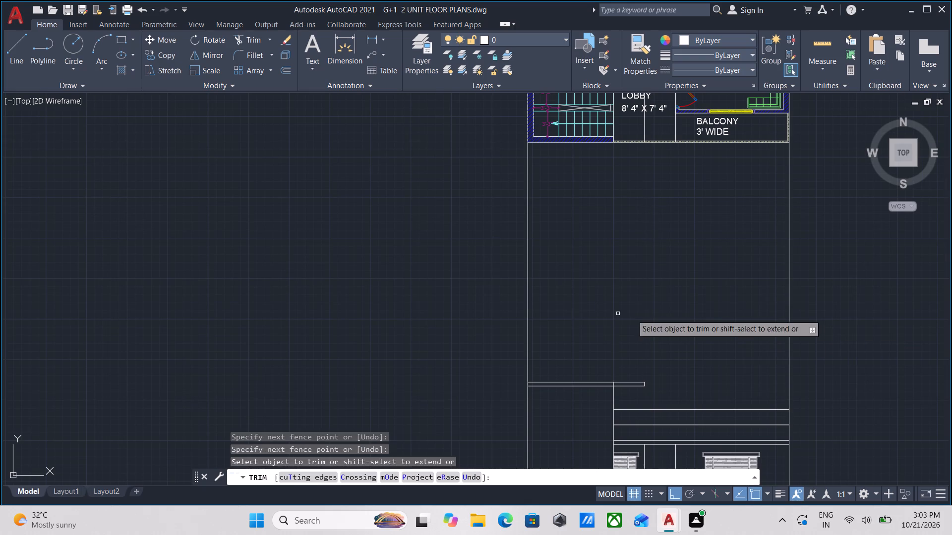
Trim the topmost slab's lines back to the staircase wall line and remove the leftover short vertical piece beside it.
middle_click_drag(649, 321, 657, 274)
scroll(646, 339, "up", 1)
left_click(643, 358)
left_click(638, 294)
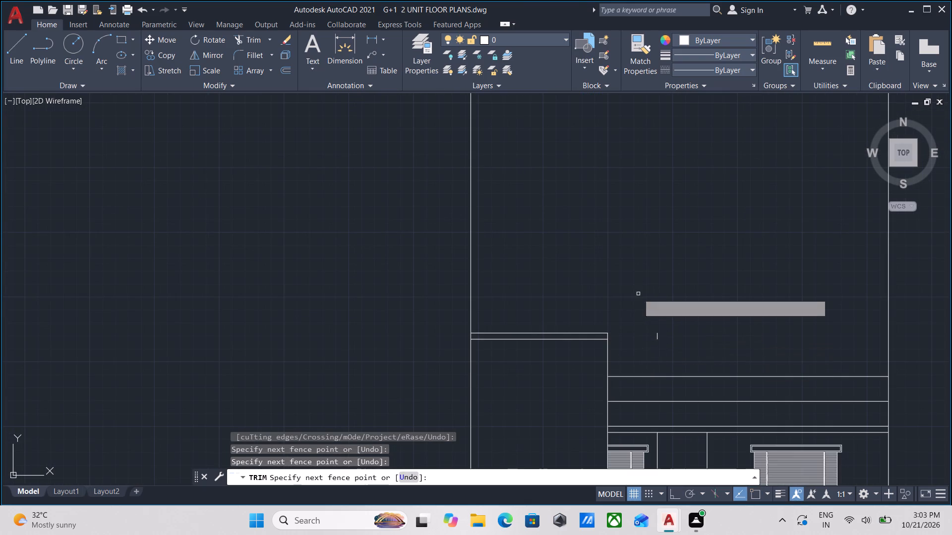
left_click(669, 337)
left_click(640, 334)
Trim away the topmost slab's remaining two lines over the staircase, its short end piece and the vertical segment between it and the parapet.
scroll(681, 331, "down", 1)
middle_click_drag(681, 331, 627, 335)
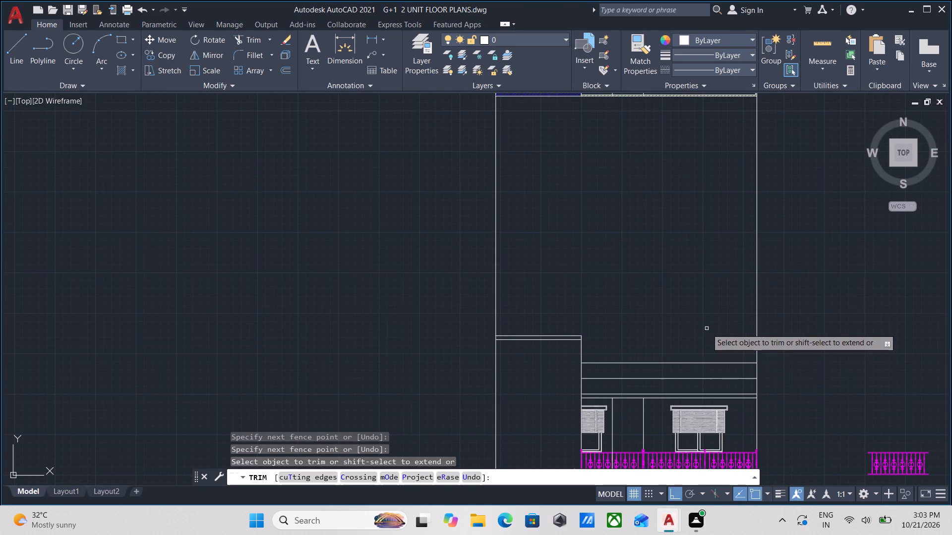
middle_click_drag(708, 329, 713, 341)
scroll(713, 348, "down", 1)
middle_click_drag(713, 347, 735, 327)
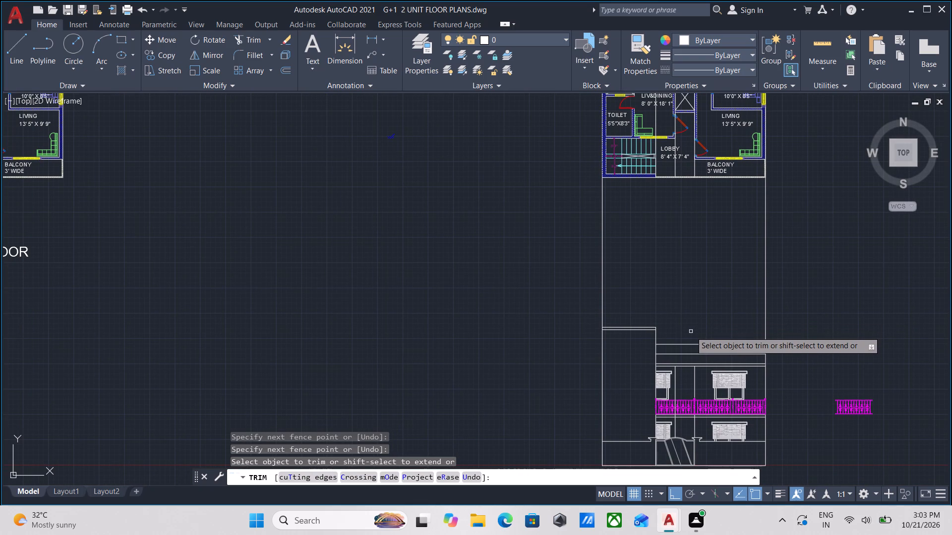
scroll(676, 335, "up", 2)
left_click(651, 335)
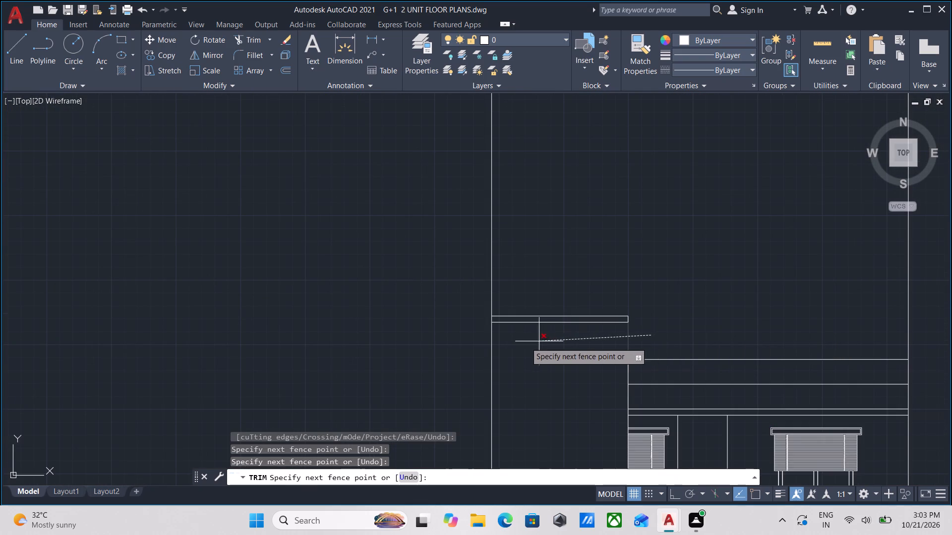
left_click(519, 336)
left_click(539, 335)
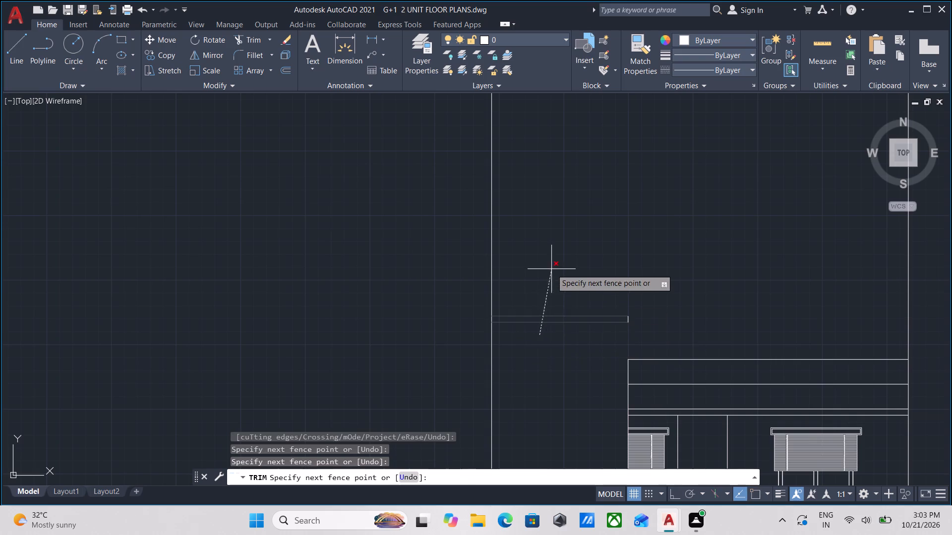
left_click(551, 269)
left_click(650, 316)
left_click(606, 320)
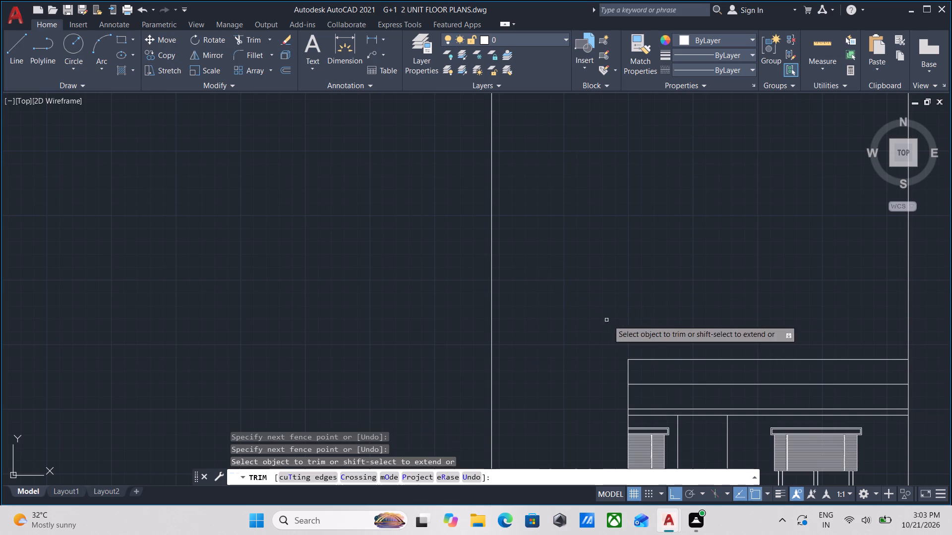
scroll(675, 328, "down", 1)
middle_click_drag(676, 327, 704, 298)
key("Escape")
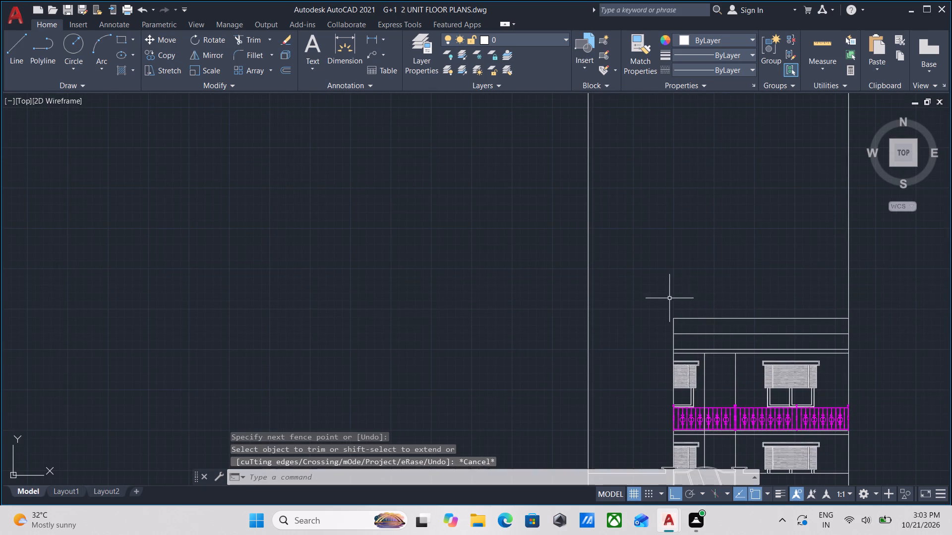
Erase the two horizontal parapet lines above the upper slab.
scroll(673, 275, "down", 2)
middle_click_drag(673, 272, 671, 260)
scroll(672, 270, "up", 2)
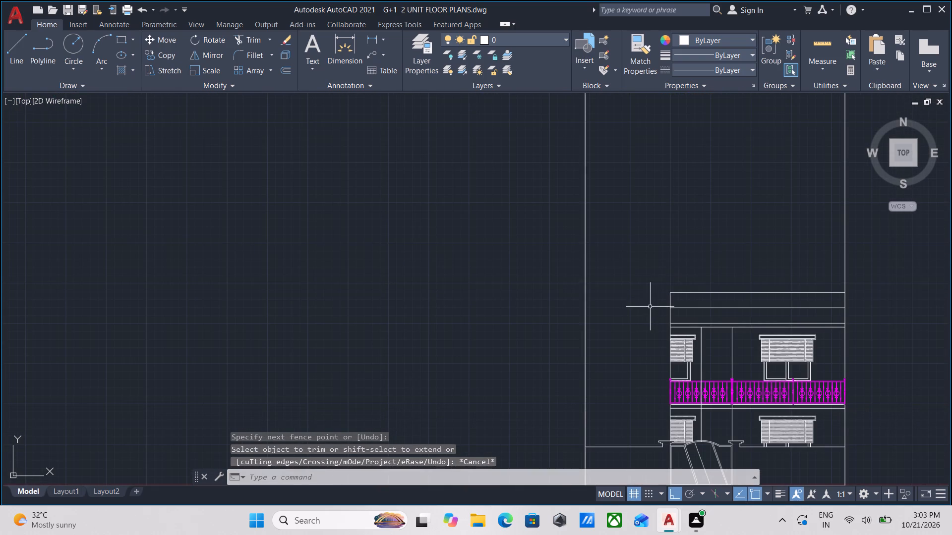
middle_click_drag(651, 305, 625, 330)
scroll(702, 326, "up", 1)
left_click(713, 347)
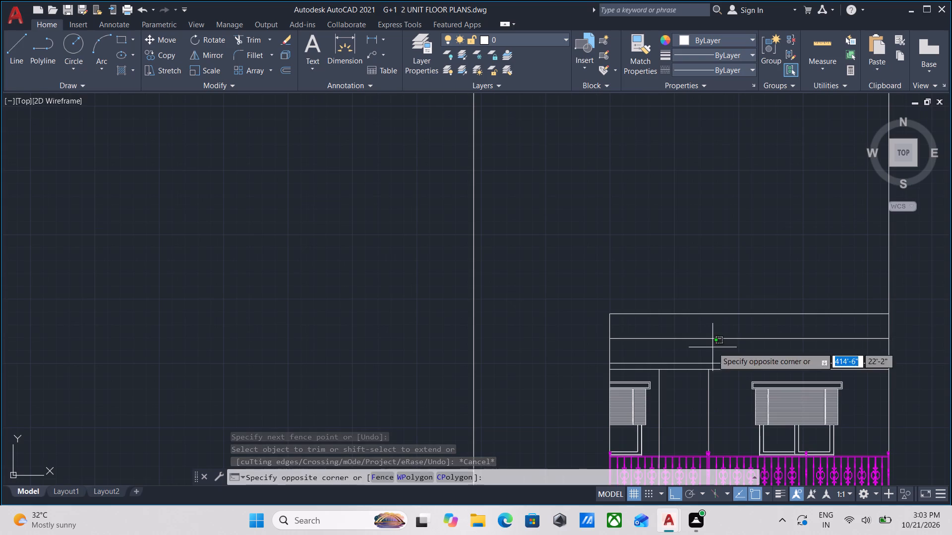
left_click(694, 289)
right_click(694, 289)
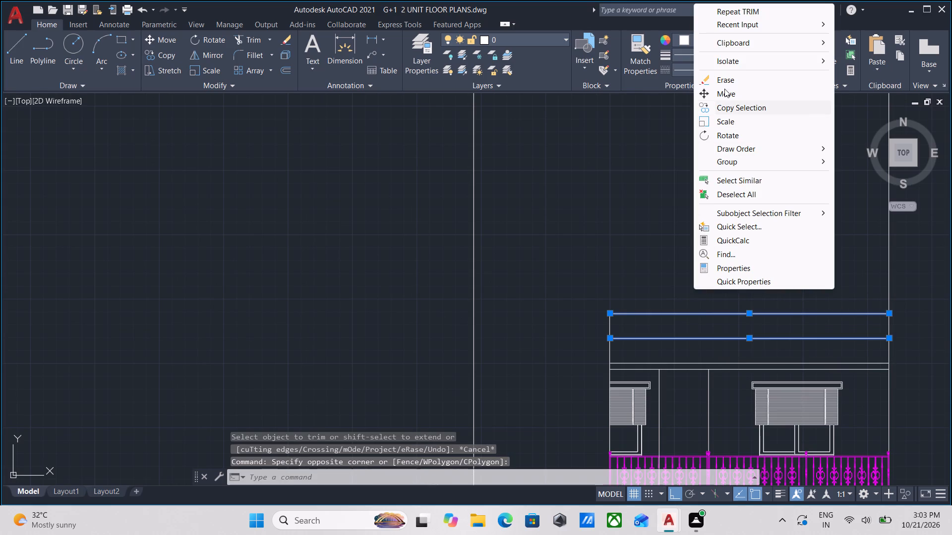
left_click(727, 78)
Shorten the vertical wall line at the staircase side of the upper slab down to the slab's top line.
left_click(617, 314)
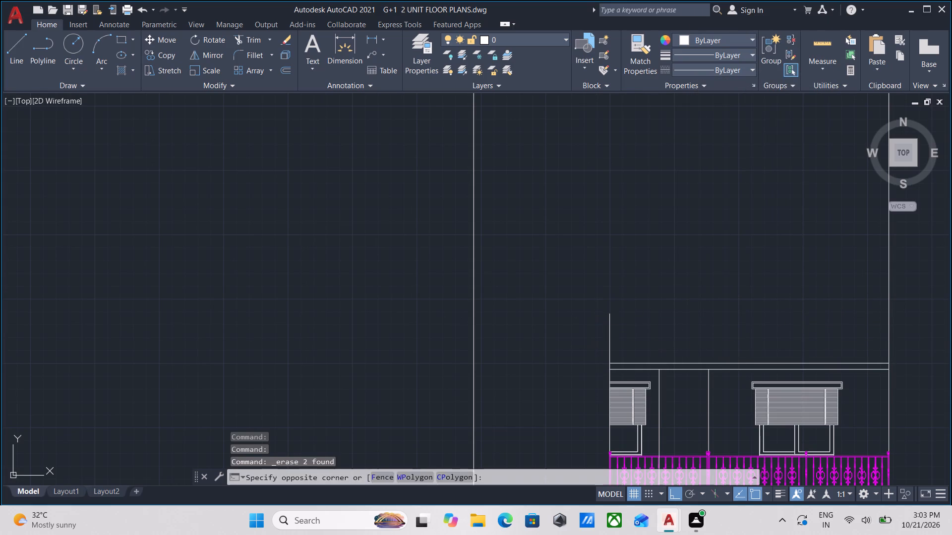
left_click(587, 327)
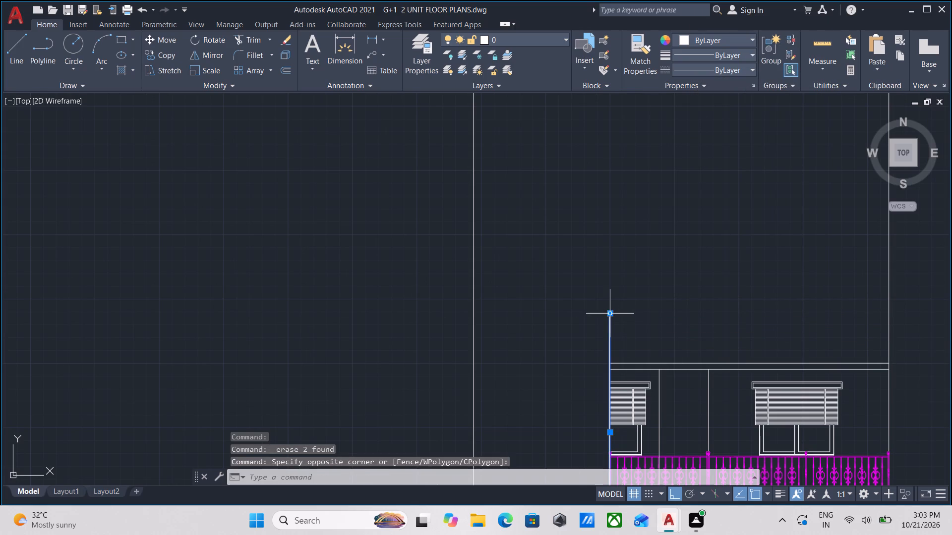
left_click(610, 312)
left_click(611, 361)
scroll(628, 343, "down", 2)
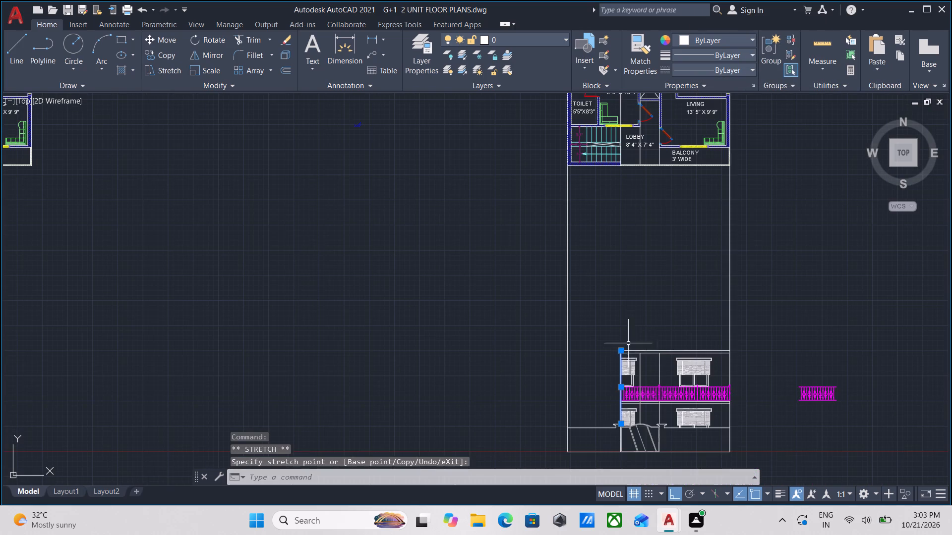
key("Escape")
Draw a line 3' up from the upper slab's staircase-side top corner and across horizontally to the far outer wall projection line.
scroll(626, 397, "up", 3)
middle_click(603, 358)
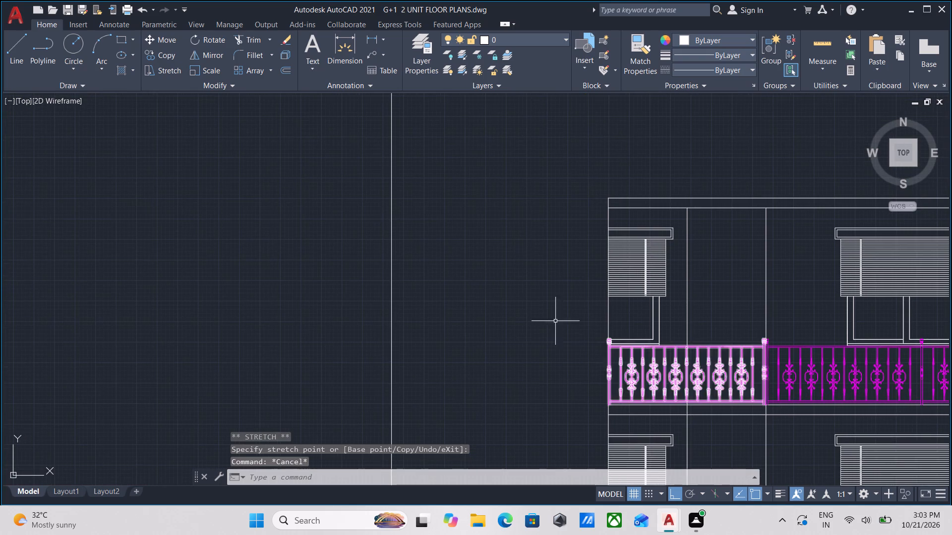
middle_click_drag(555, 321, 559, 357)
scroll(550, 340, "down", 2)
middle_click_drag(550, 340, 543, 375)
key("l")
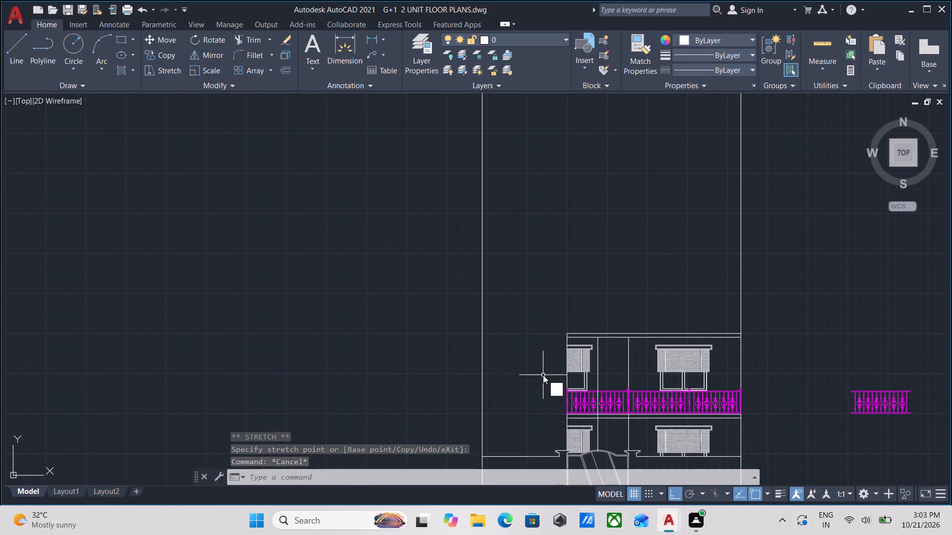
key("Return")
scroll(563, 350, "up", 2)
scroll(581, 309, "up", 2)
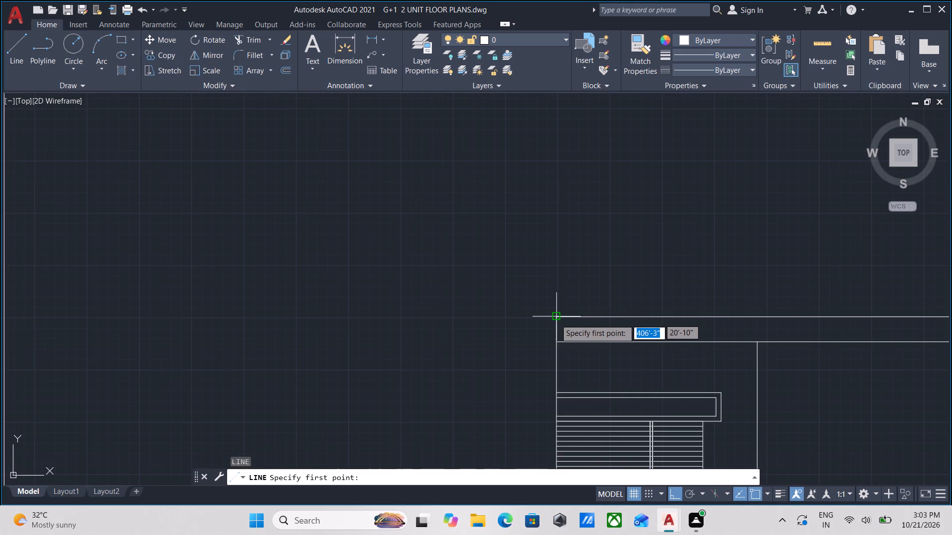
left_click(555, 319)
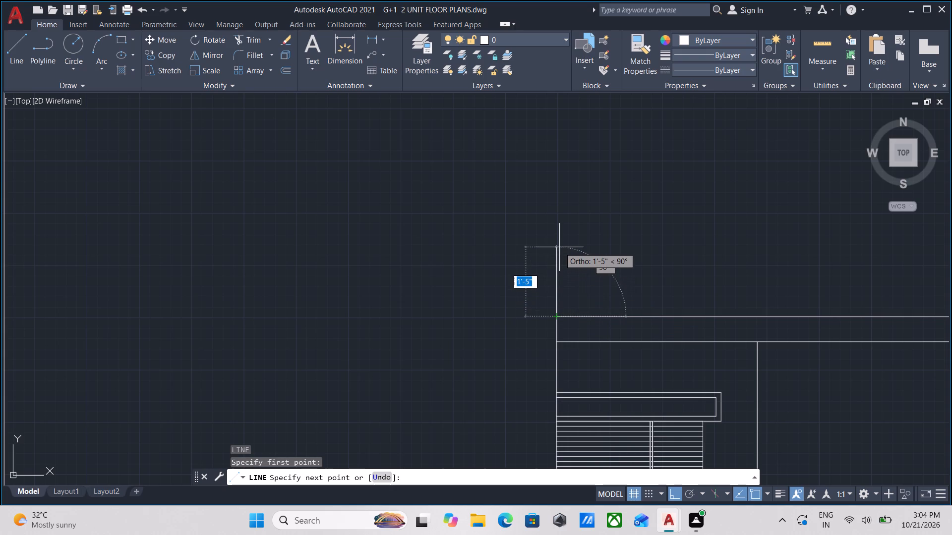
key("3")
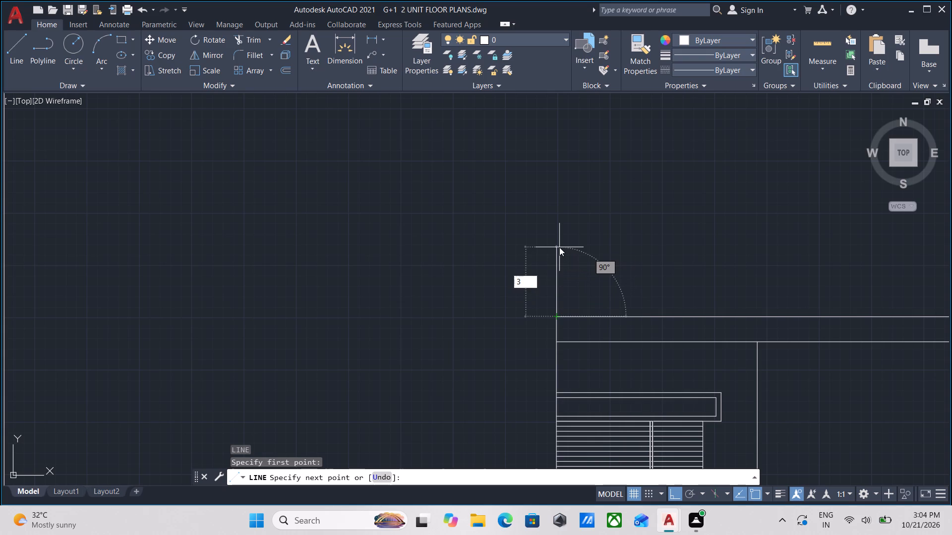
key("apostrophe")
key("Return")
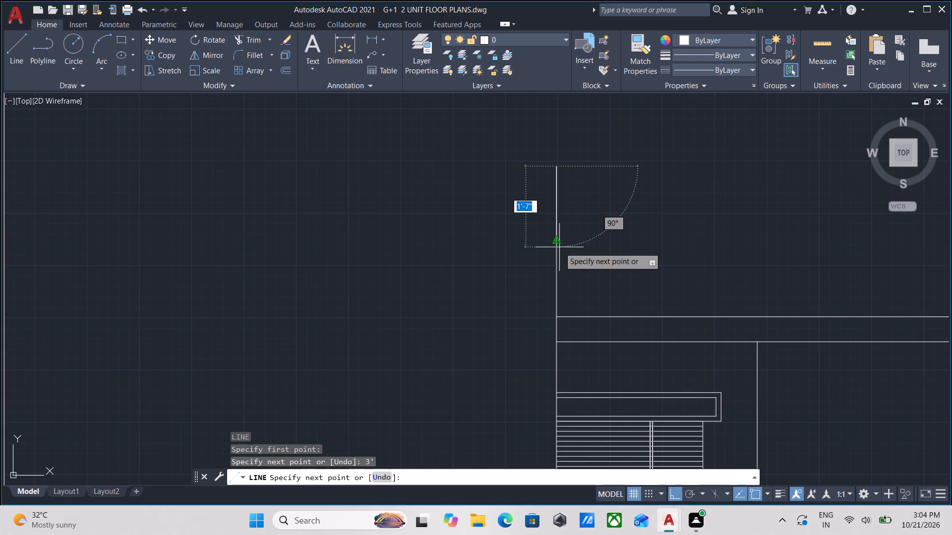
scroll(442, 195, "down", 2)
middle_click_drag(442, 195, 547, 237)
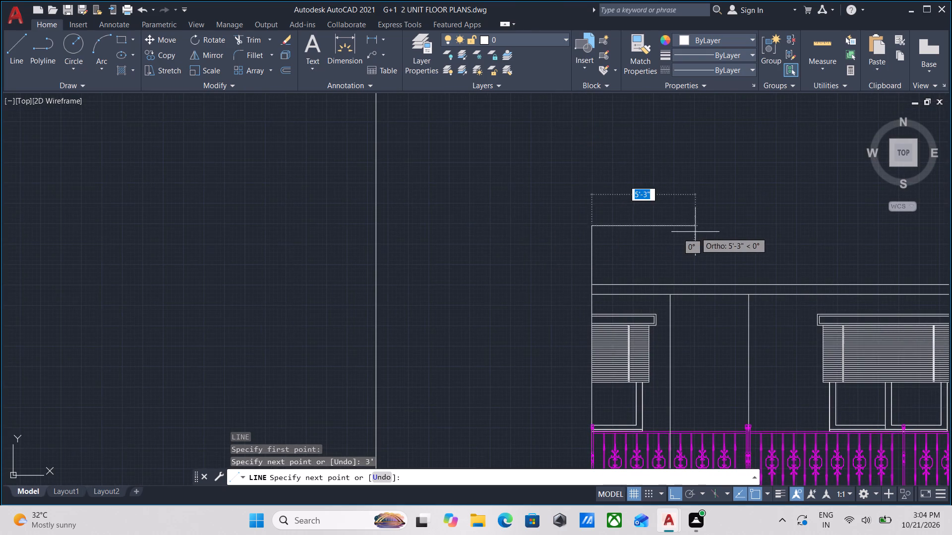
middle_click_drag(695, 232, 535, 244)
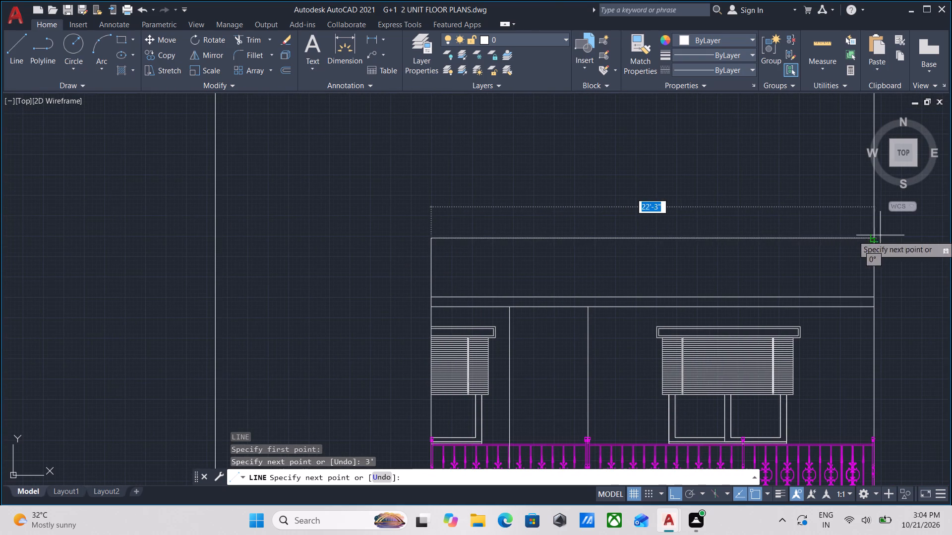
left_click(875, 238)
scroll(798, 234, "down", 1)
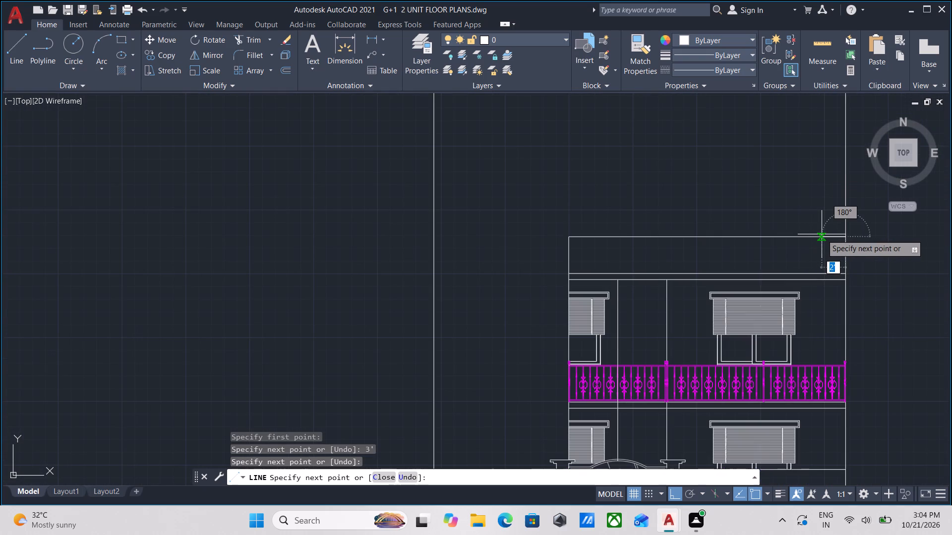
key("Escape")
Offset the upper slab's top line upward, picking two points for the offset distance.
middle_click_drag(708, 241, 855, 278)
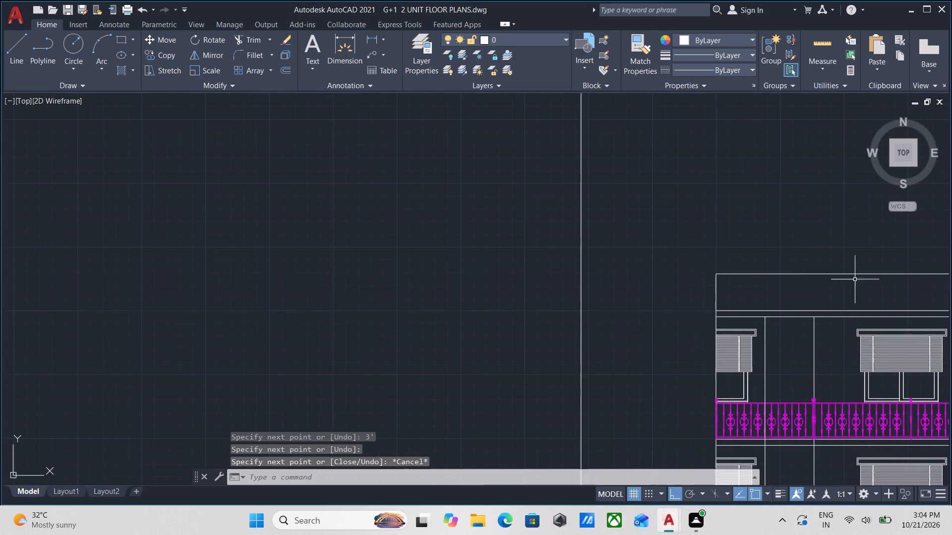
middle_click_drag(809, 283, 757, 304)
scroll(788, 332, "up", 2)
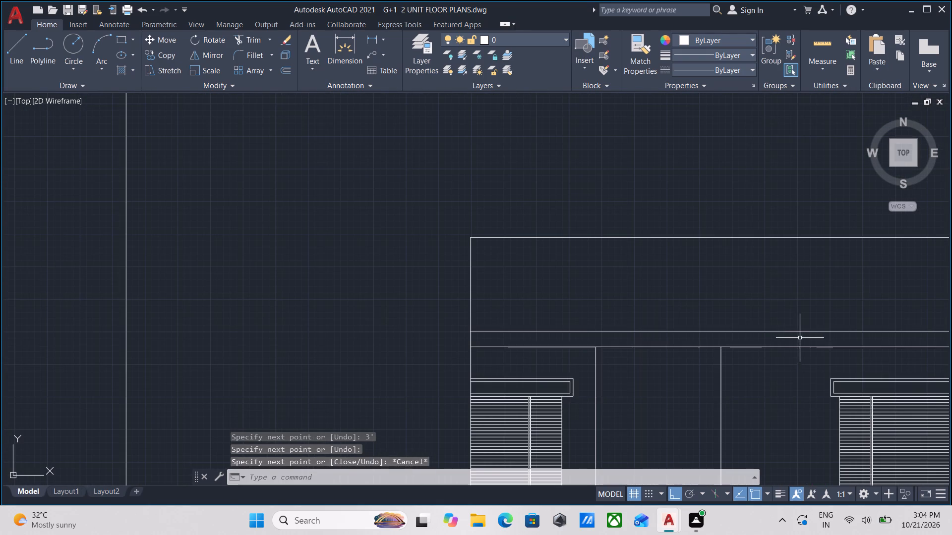
left_click(800, 337)
left_click(779, 312)
scroll(779, 312, "down", 1)
middle_click_drag(779, 312, 775, 338)
scroll(734, 325, "down", 2)
middle_click_drag(734, 325, 741, 321)
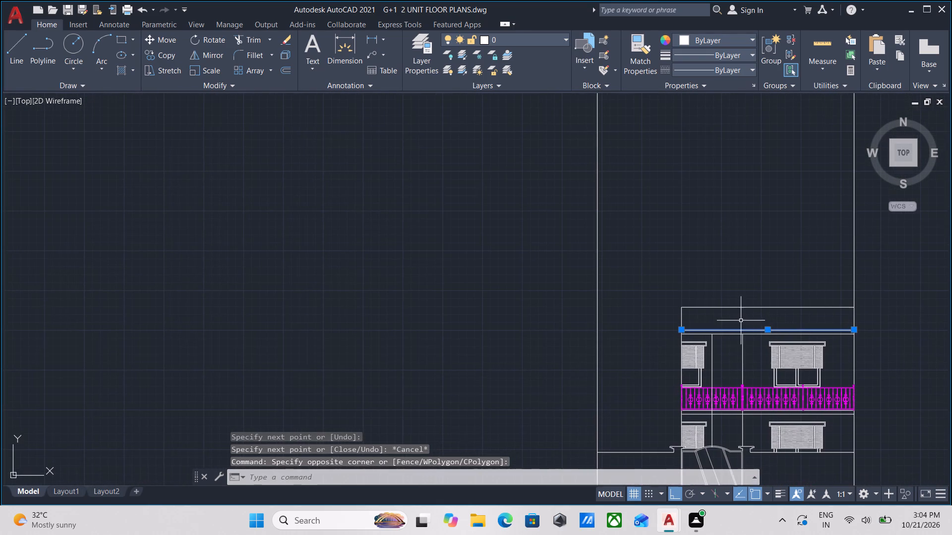
scroll(703, 309, "up", 1)
middle_click_drag(716, 310, 720, 280)
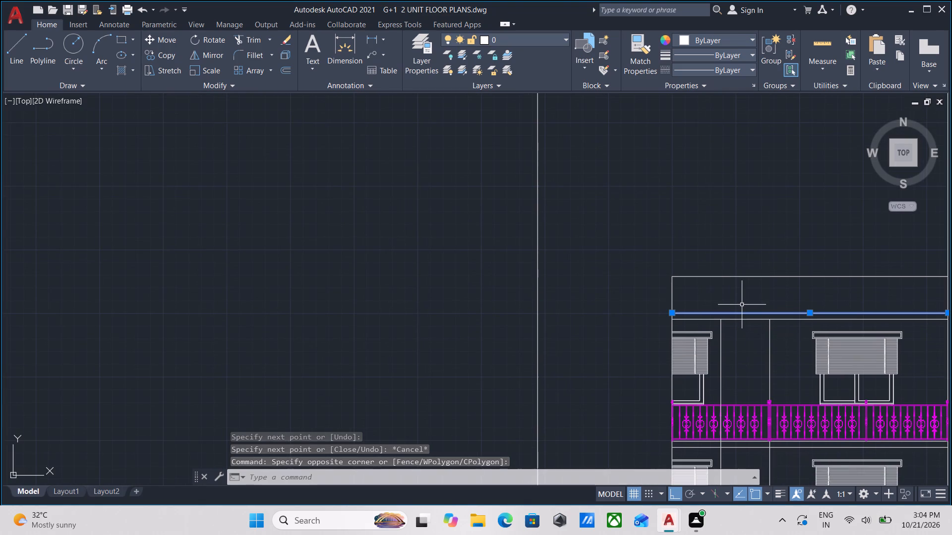
middle_click_drag(742, 305, 736, 321)
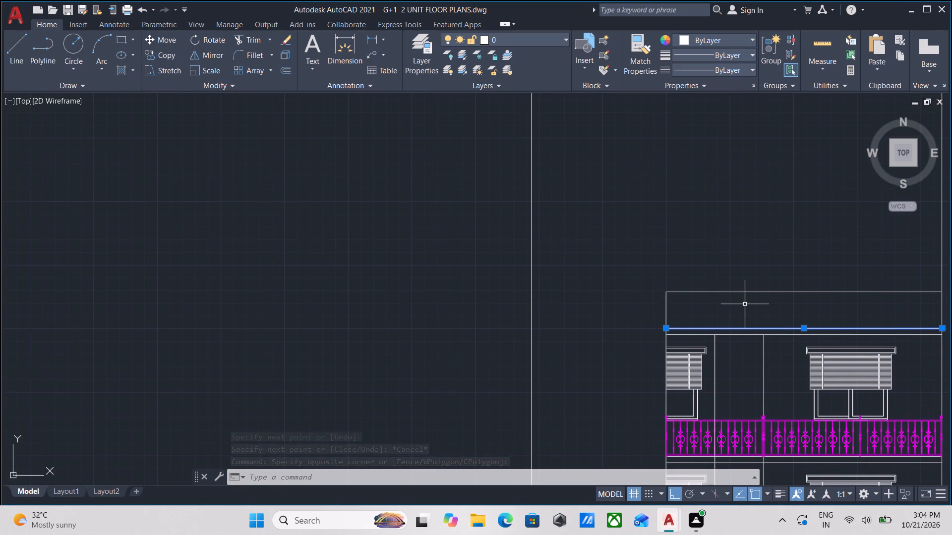
key("o")
key("Return")
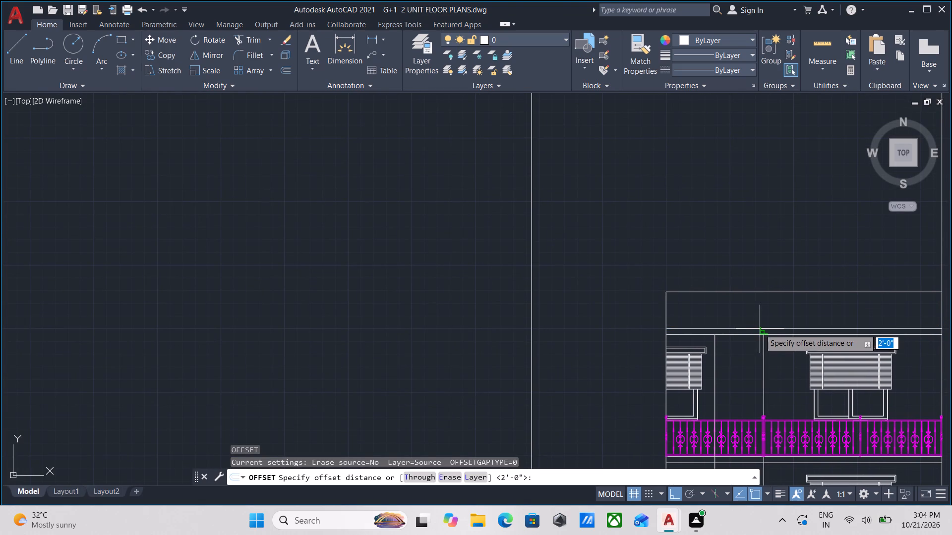
left_click(760, 325)
left_click(754, 218)
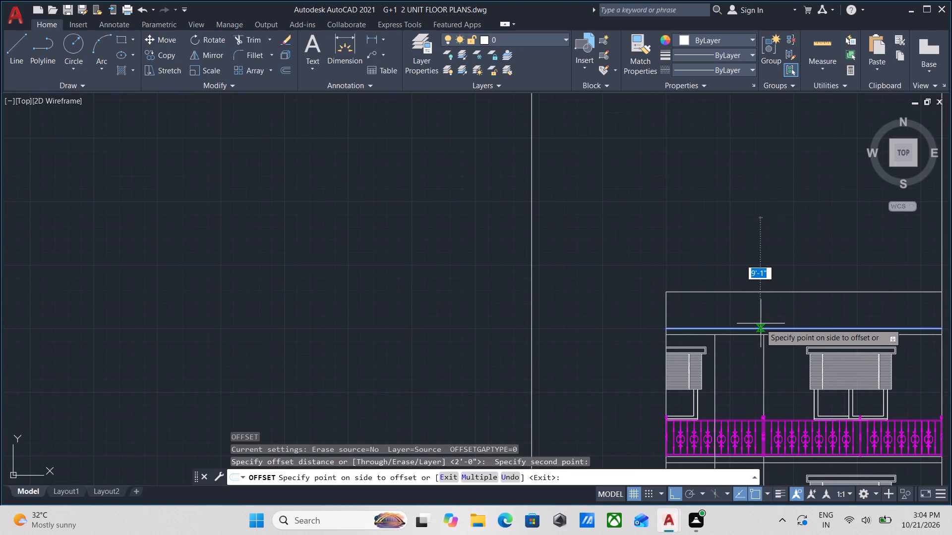
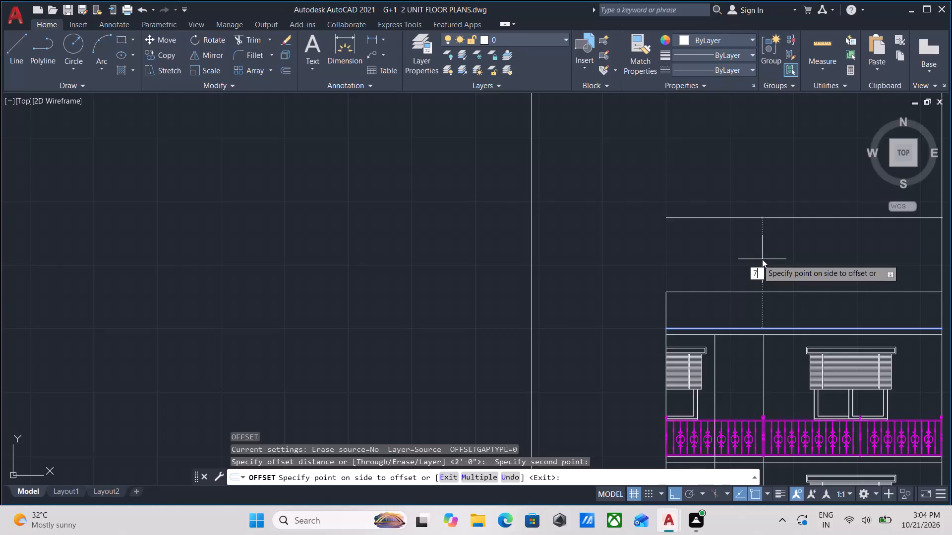
Offset the roof slab's top line upward by 7' in the front elevation.
key("BackSpace")
key("apostrophe")
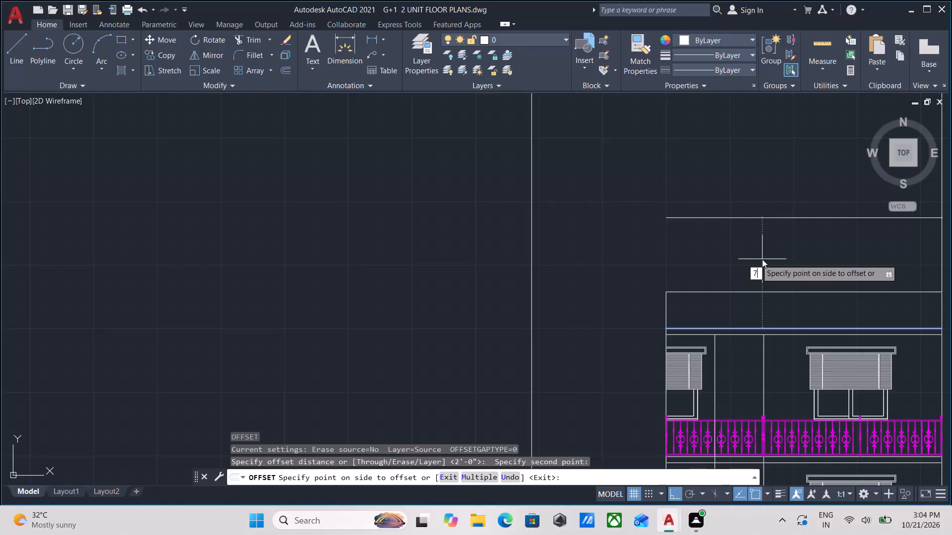
key("Return")
scroll(762, 259, "down", 2)
middle_click_drag(762, 261, 747, 304)
key("Escape")
Stretch the left end of the new roof-level line to the elevation's outer left vertical line.
scroll(734, 320, "up", 3)
middle_click_drag(693, 318, 693, 322)
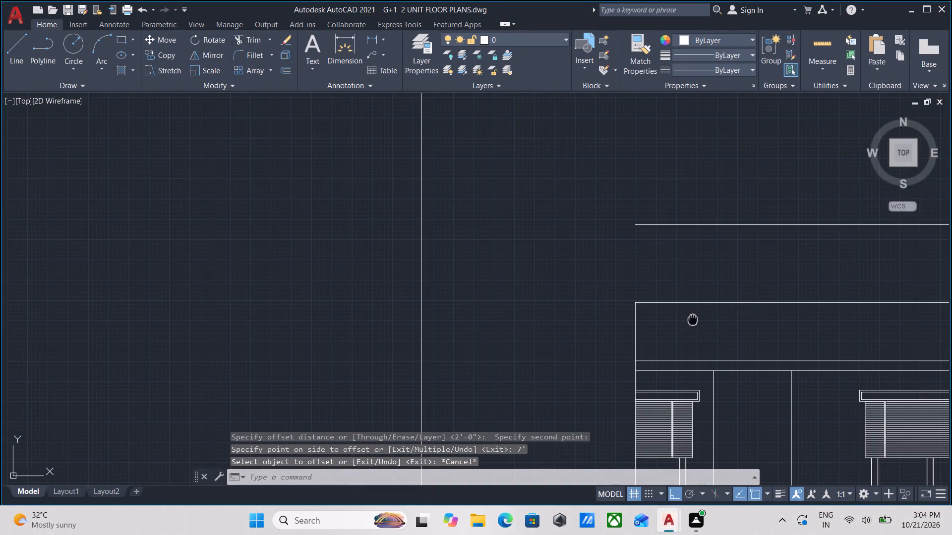
middle_click_drag(693, 322, 721, 354)
middle_click_drag(687, 361, 732, 362)
middle_click_drag(736, 351, 736, 316)
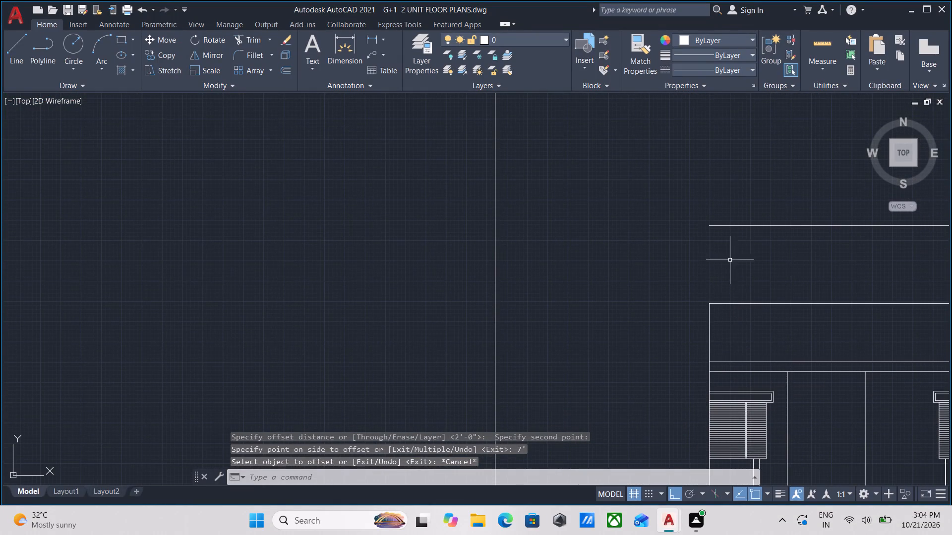
left_click_drag(728, 236, 724, 228)
left_click(703, 198)
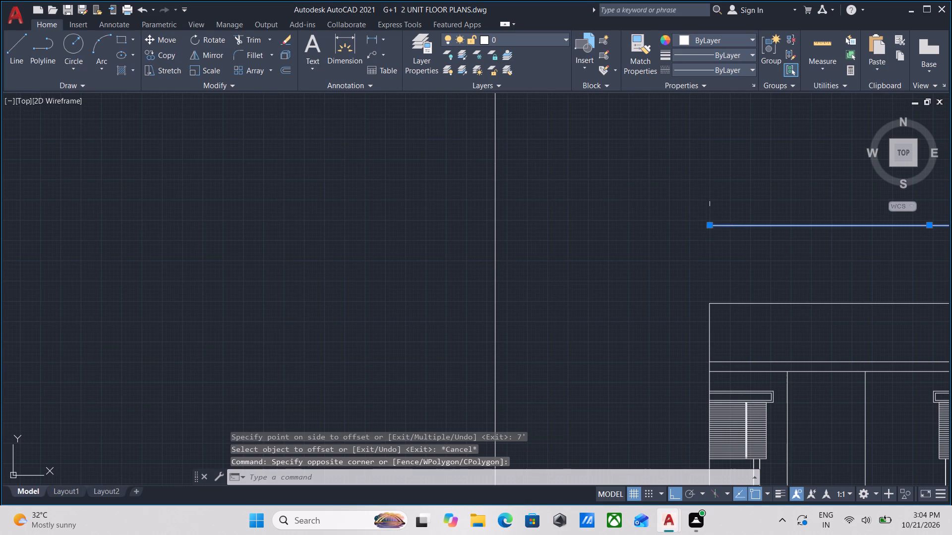
left_click(710, 226)
left_click(492, 228)
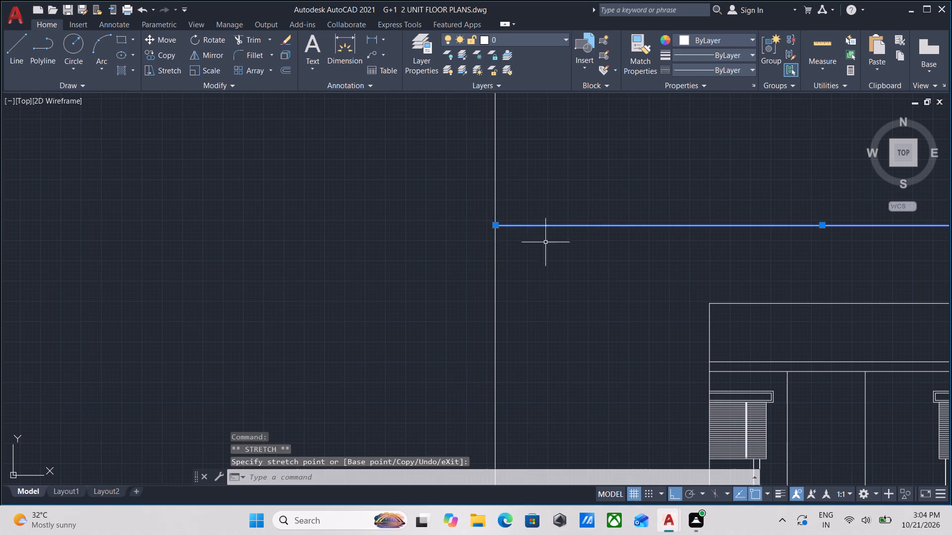
key("Escape")
Draw a vertical line about 4' long from the parapet's upper-left corner up to the new roof-level line.
scroll(709, 261, "down", 1)
middle_click_drag(709, 261, 693, 269)
key("l")
key("Return")
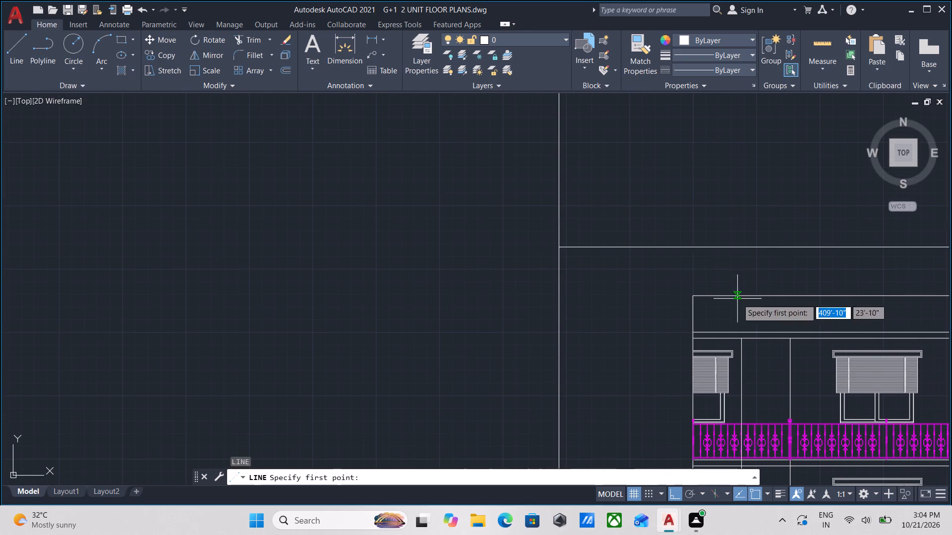
scroll(737, 299, "up", 1)
left_click(668, 294)
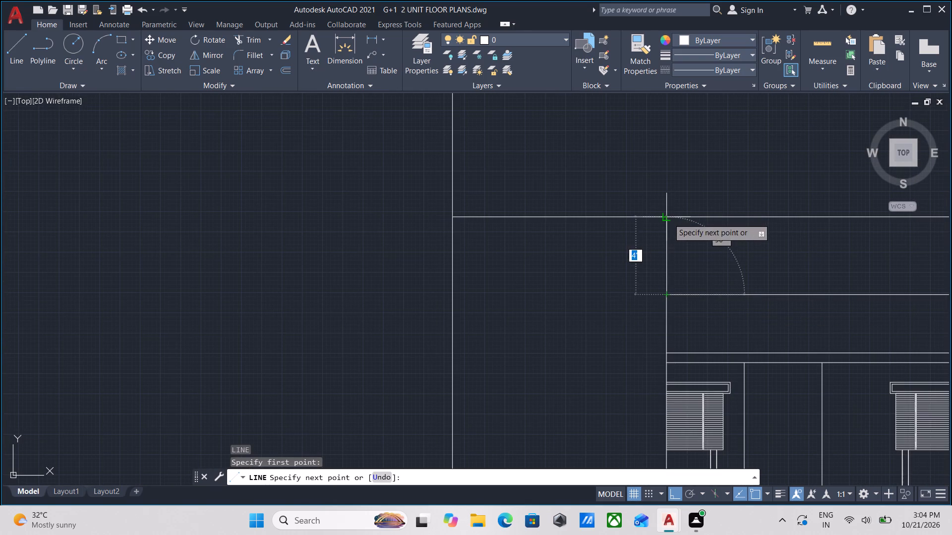
left_click(668, 219)
scroll(668, 219, "down", 2)
key("Escape")
Trim away the part of the upper roof-level line above the parapet, leaving only the staircase block's top.
middle_click_drag(706, 229, 671, 267)
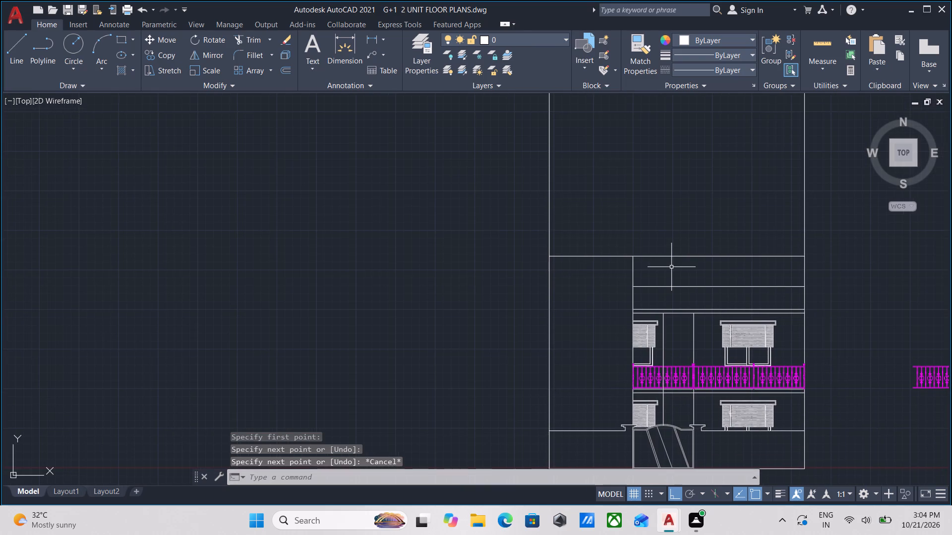
type("TR")
key("Return")
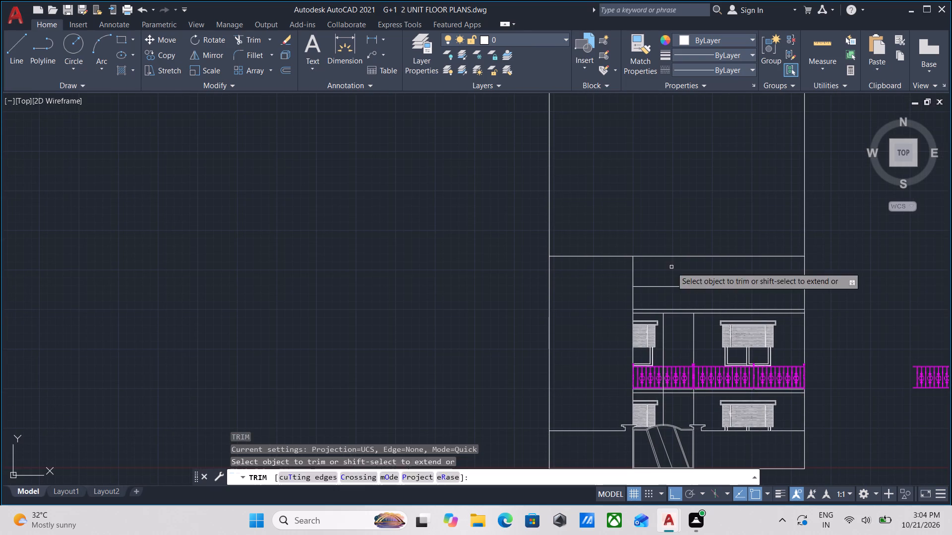
left_click(671, 267)
left_click(675, 214)
middle_click_drag(696, 246, 701, 256)
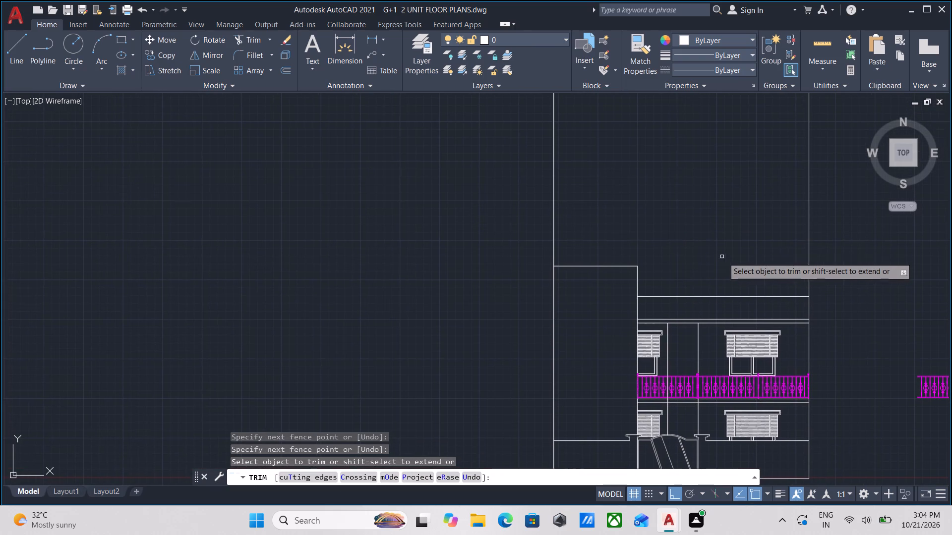
scroll(723, 258, "up", 1)
middle_click_drag(723, 258, 683, 189)
scroll(677, 173, "down", 1)
middle_click_drag(677, 173, 674, 197)
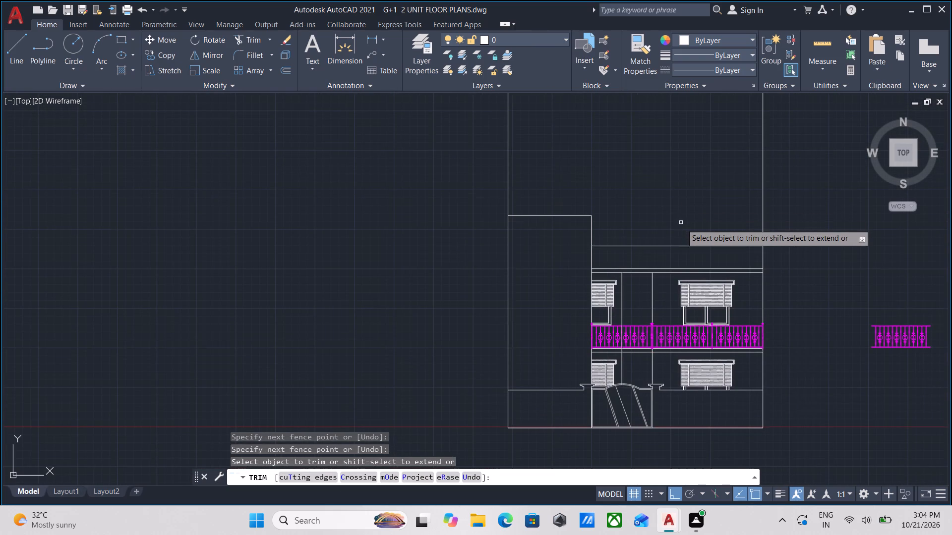
scroll(681, 224, "up", 1)
key("Escape")
Examine the staircase block's outline against the parapet and the rest of the front elevation.
scroll(675, 270, "up", 1)
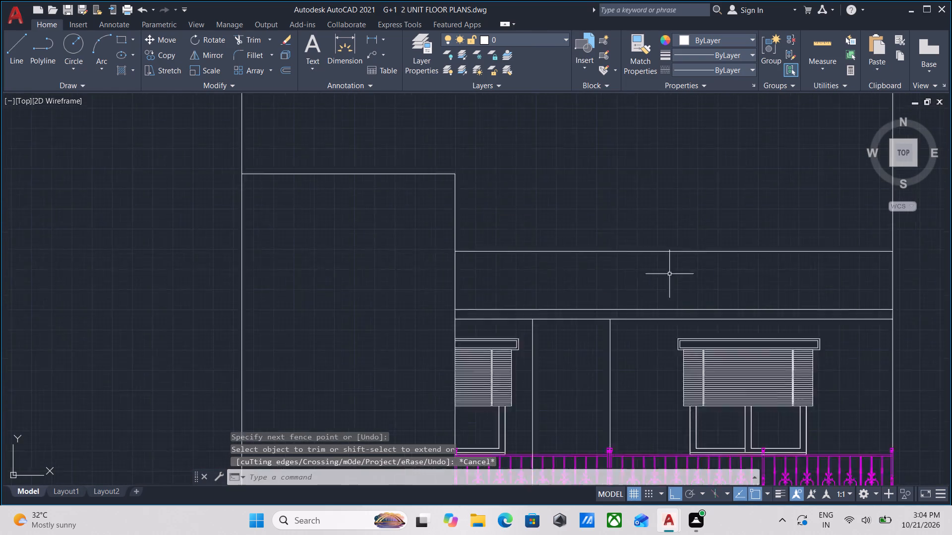
scroll(663, 275, "up", 1)
middle_click_drag(574, 274, 674, 278)
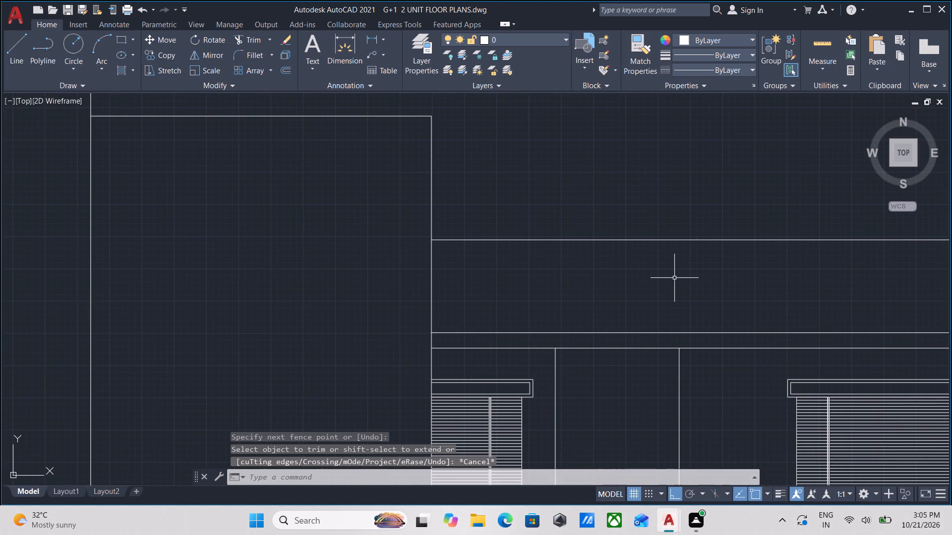
scroll(674, 278, "down", 2)
middle_click_drag(659, 290, 694, 287)
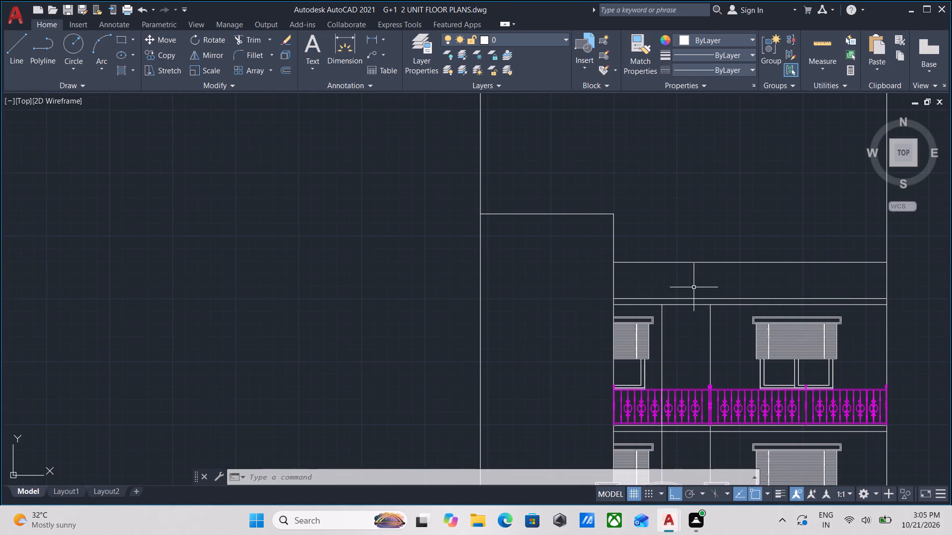
scroll(694, 287, "down", 1)
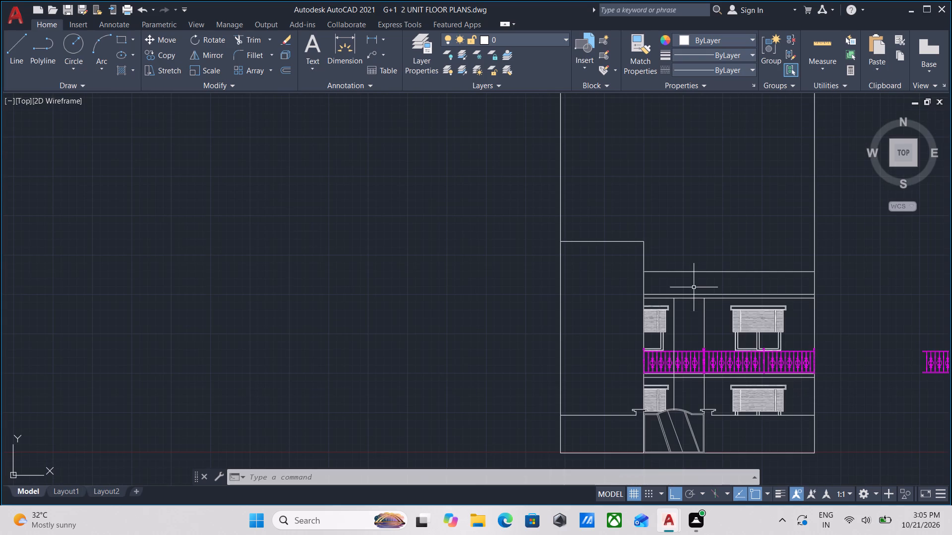
scroll(653, 284, "down", 1)
Measure the width of the staircase block with a trial linear dimension between its two vertical edges.
scroll(648, 293, "up", 2)
middle_click_drag(575, 254, 587, 291)
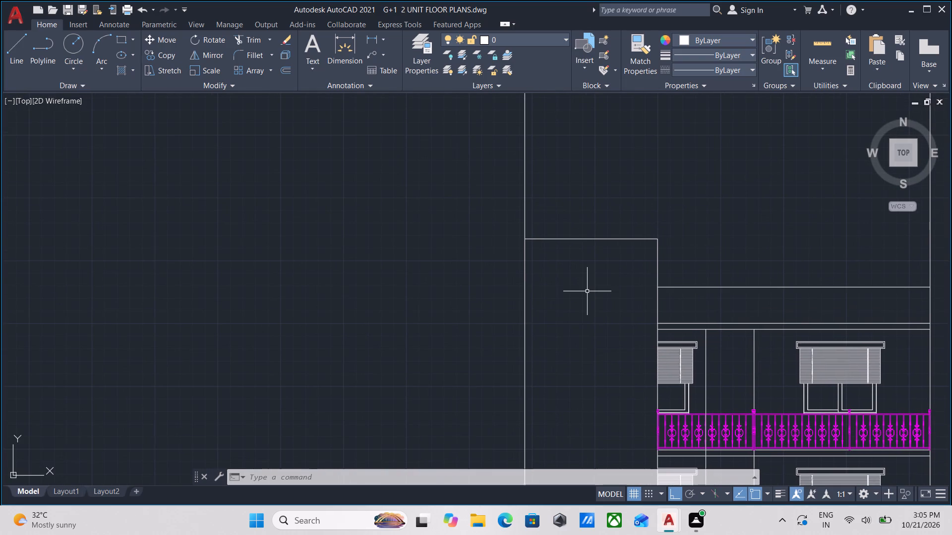
key("d")
type("LI")
key("Return")
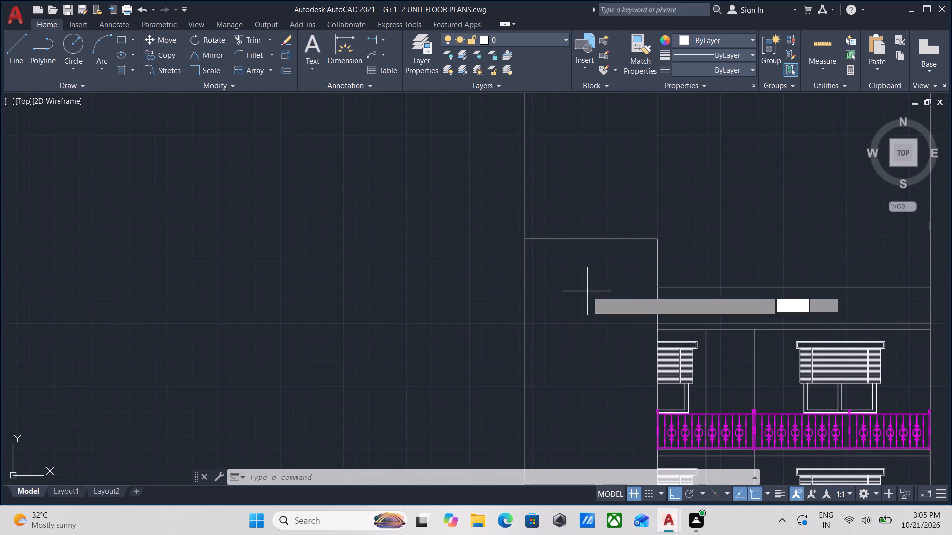
scroll(530, 267, "up", 1)
left_click(523, 282)
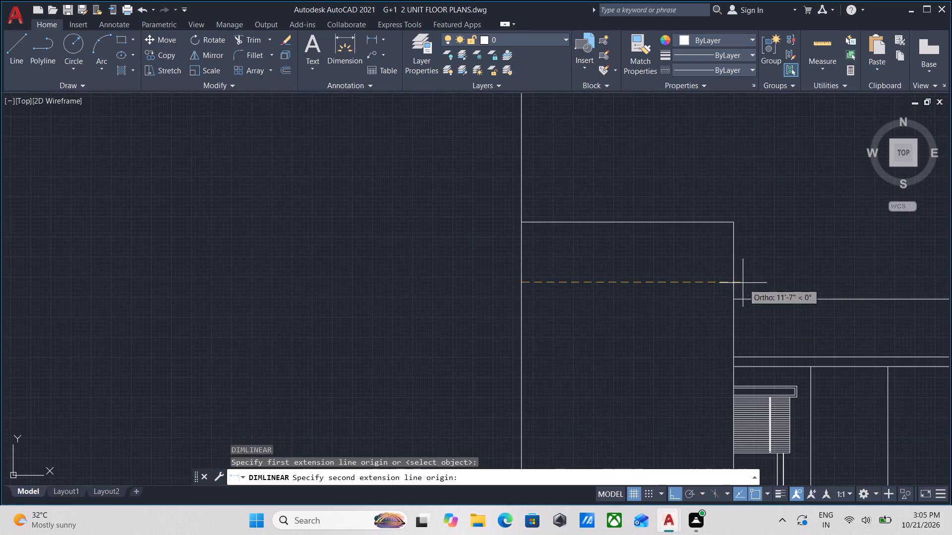
left_click(732, 280)
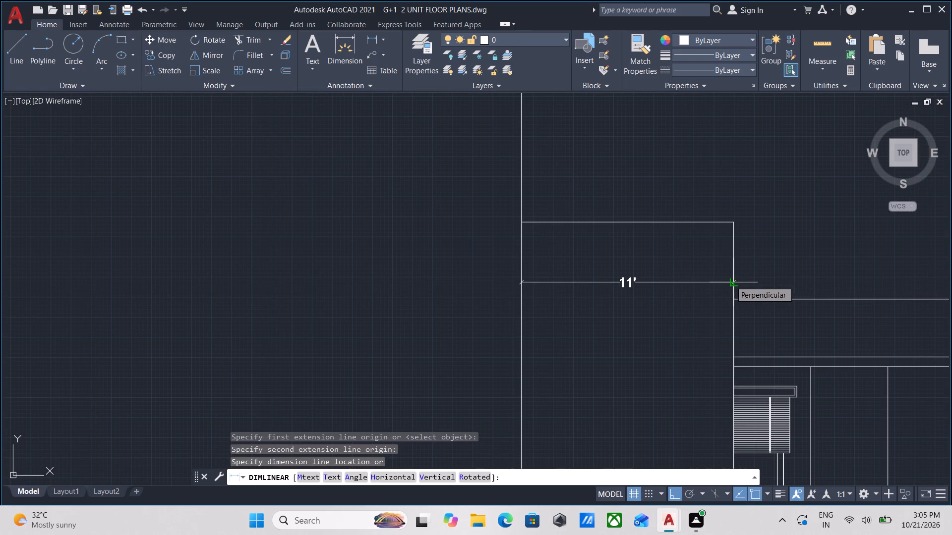
key("Escape")
Review the front elevation's staircase block, windows, balcony railing and gate.
scroll(730, 281, "down", 3)
middle_click_drag(702, 310, 706, 296)
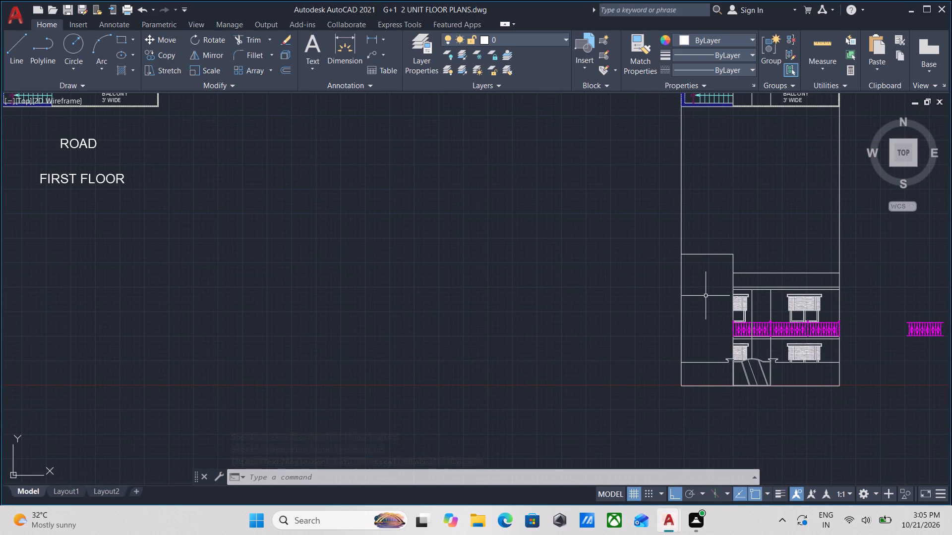
scroll(783, 340, "down", 1)
scroll(808, 339, "up", 2)
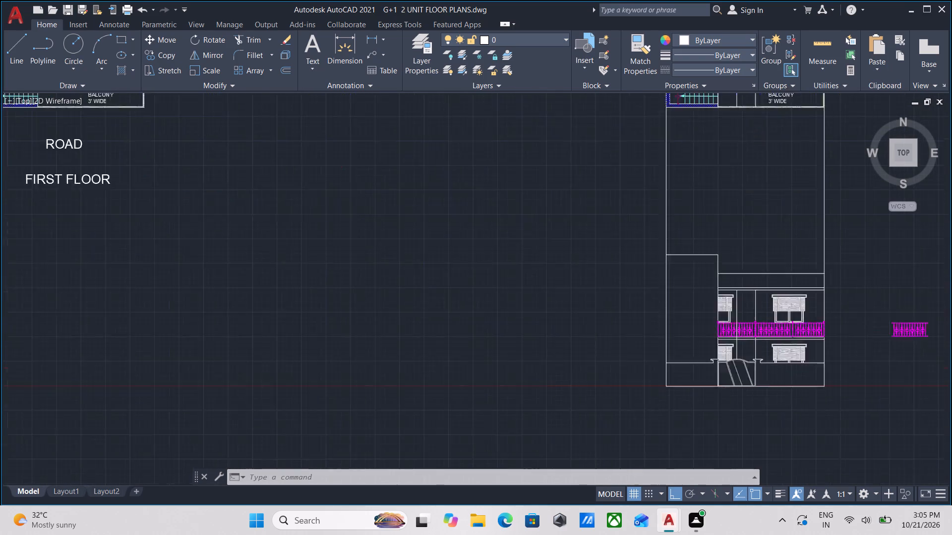
middle_click_drag(869, 308, 815, 267)
scroll(815, 267, "up", 1)
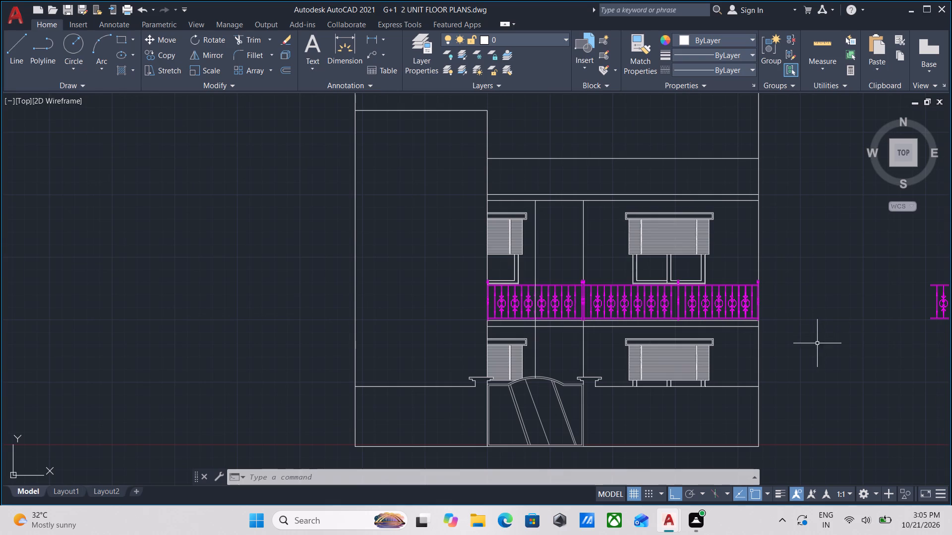
scroll(830, 336, "down", 1)
middle_click_drag(830, 336, 831, 399)
scroll(587, 270, "up", 2)
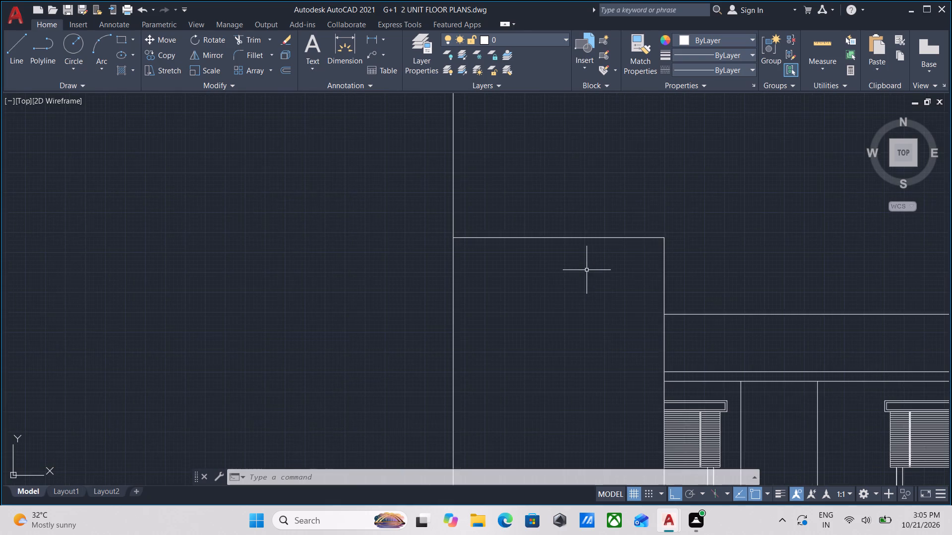
scroll(591, 271, "down", 1)
middle_click_drag(592, 272, 655, 286)
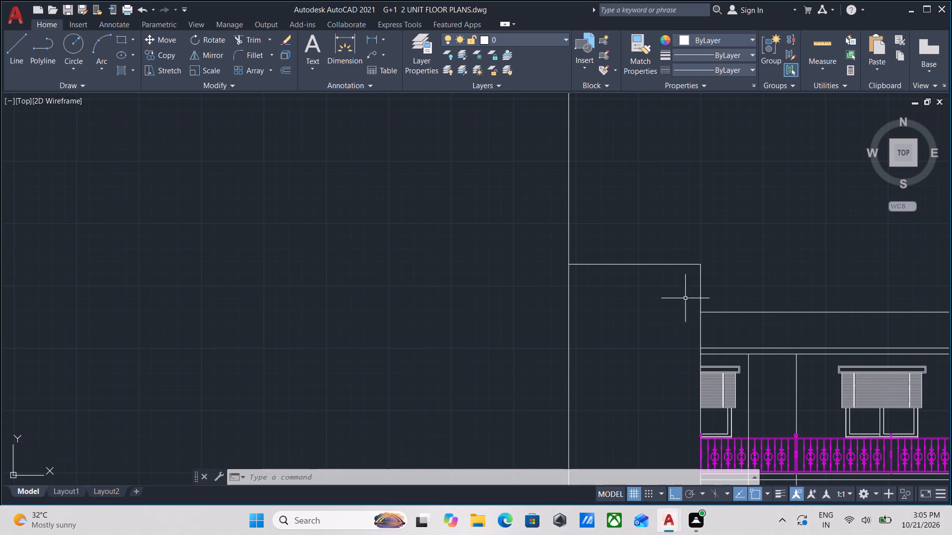
scroll(617, 306, "down", 1)
middle_click_drag(615, 305, 613, 236)
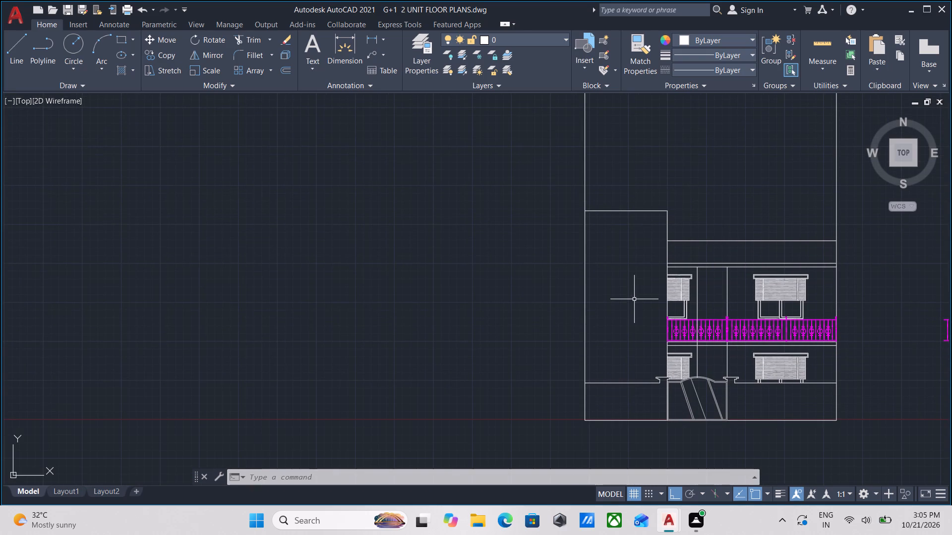
middle_click_drag(634, 299, 577, 299)
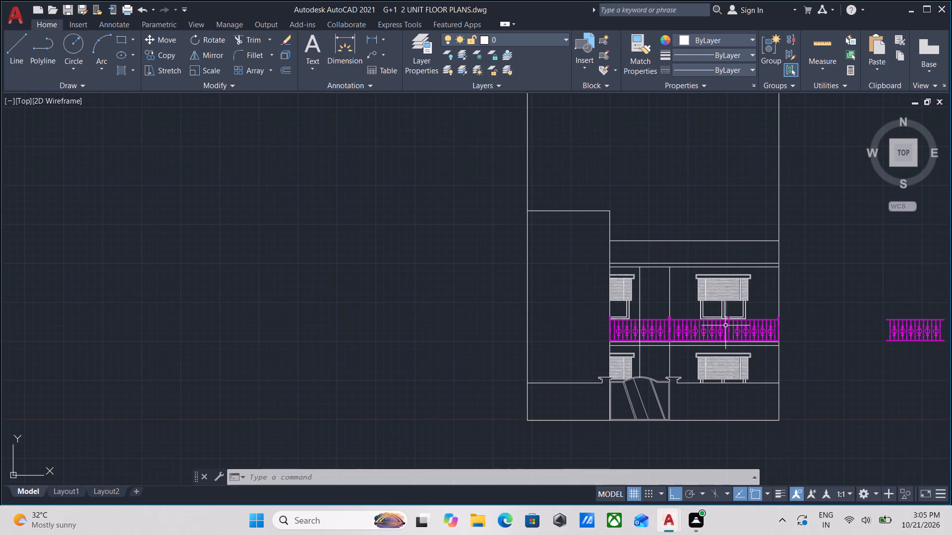
scroll(726, 324, "up", 2)
scroll(640, 306, "down", 2)
Compare the floor plan's staircase, lobby and balcony with the front elevation projected below it.
middle_click_drag(634, 325, 633, 502)
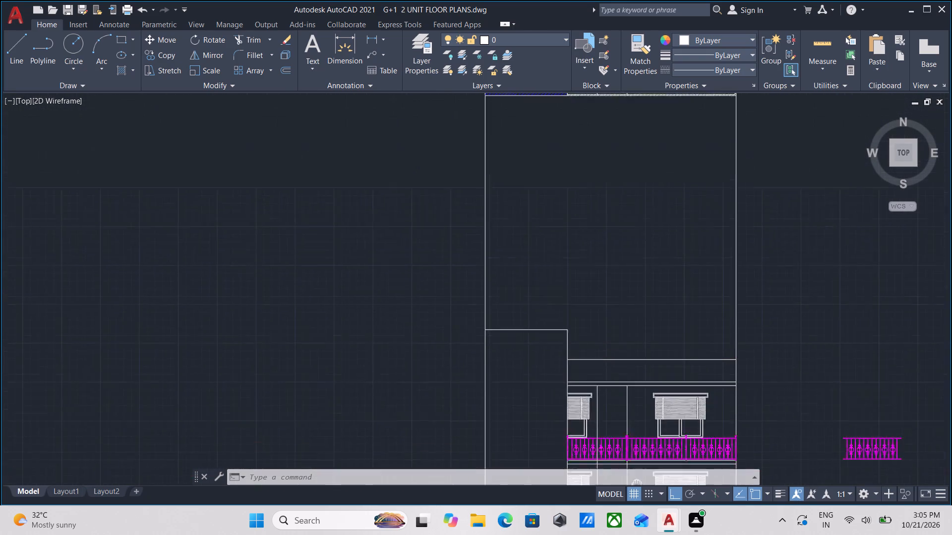
middle_click_drag(633, 502, 628, 531)
scroll(593, 298, "down", 1)
middle_click_drag(595, 337, 599, 404)
middle_click_drag(588, 350, 593, 418)
scroll(599, 356, "up", 2)
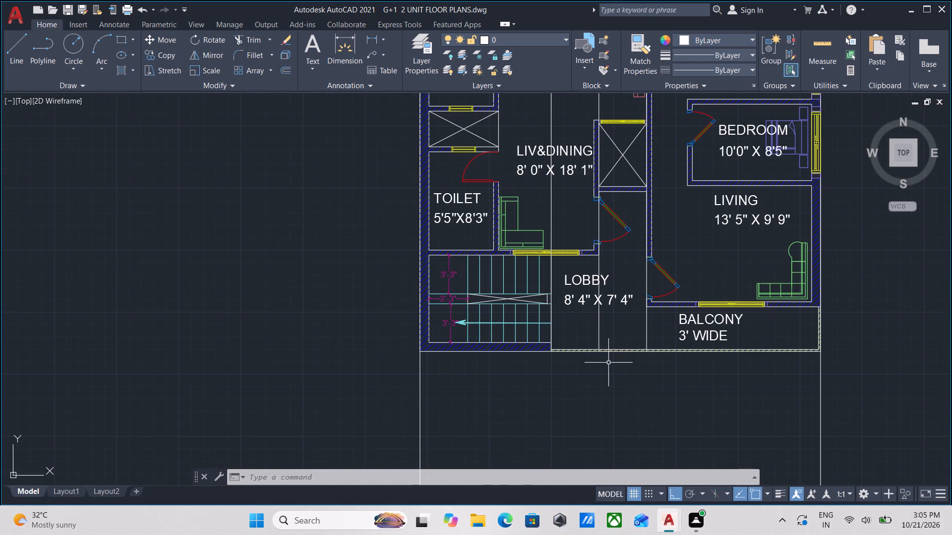
scroll(608, 363, "down", 1)
middle_click_drag(608, 363, 620, 327)
scroll(642, 321, "down", 1)
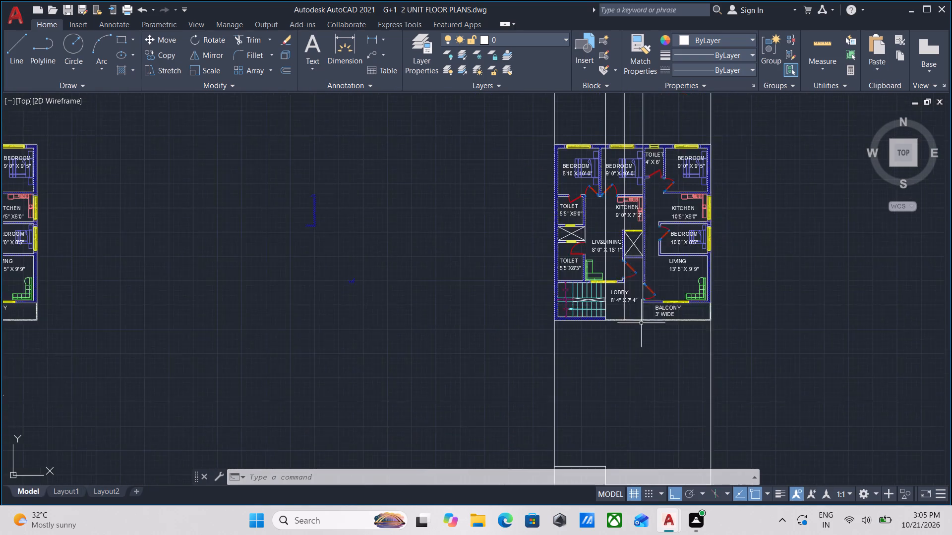
middle_click_drag(641, 323, 652, 176)
middle_click_drag(639, 300, 643, 282)
middle_click_drag(650, 298, 651, 350)
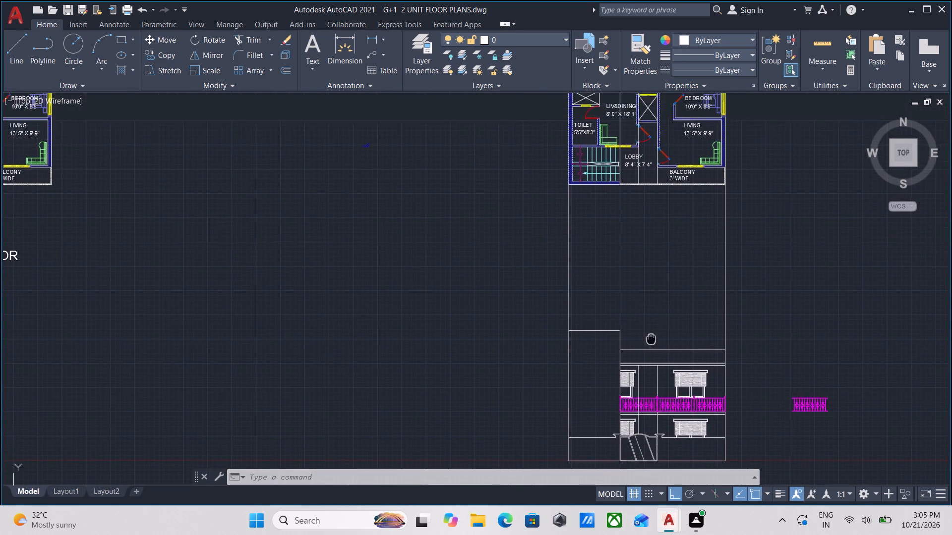
middle_click_drag(651, 350, 652, 383)
scroll(654, 309, "up", 1)
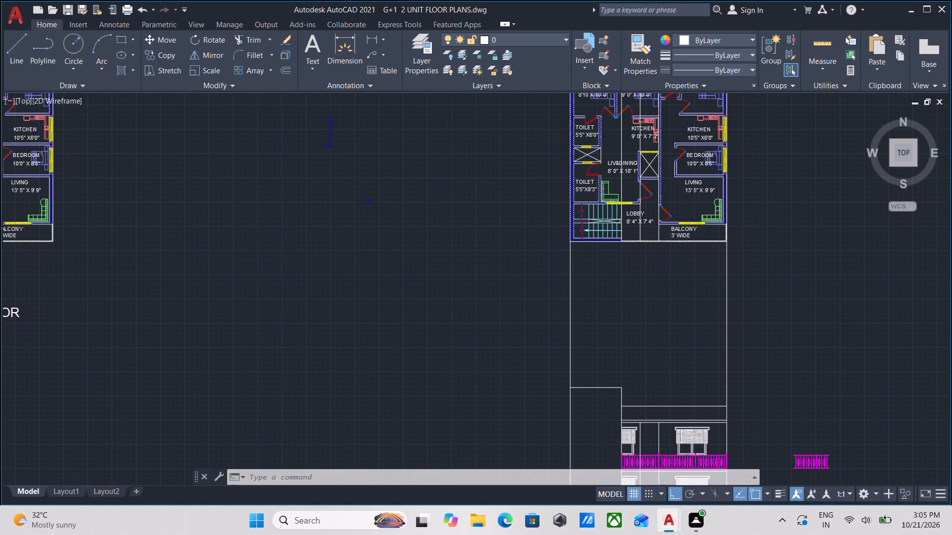
scroll(656, 311, "down", 1)
middle_click_drag(656, 313, 652, 289)
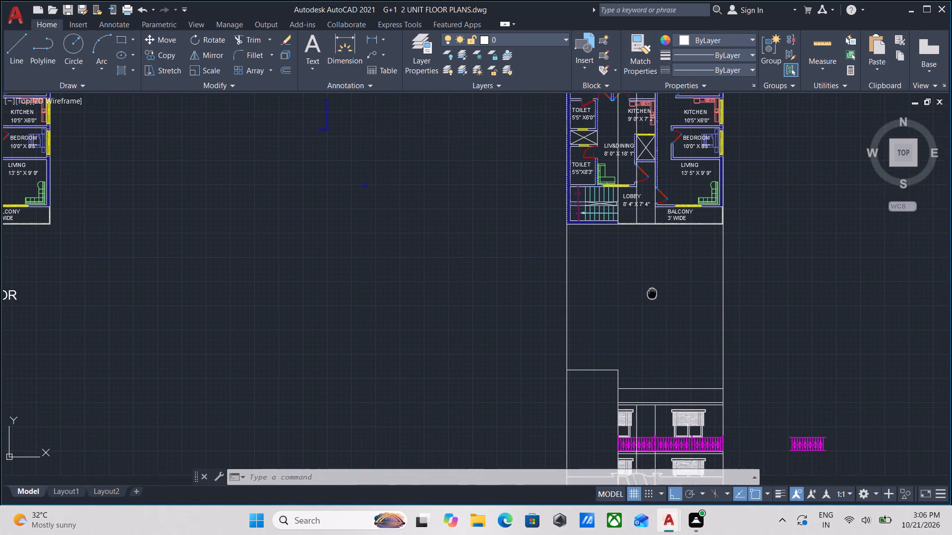
middle_click_drag(652, 289, 653, 274)
scroll(662, 302, "down", 1)
middle_click_drag(662, 302, 663, 273)
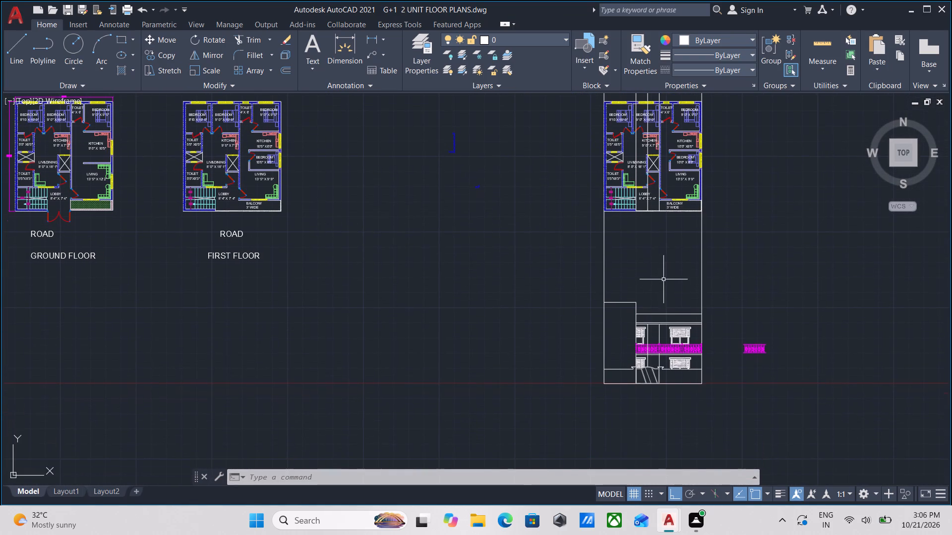
scroll(667, 300, "up", 1)
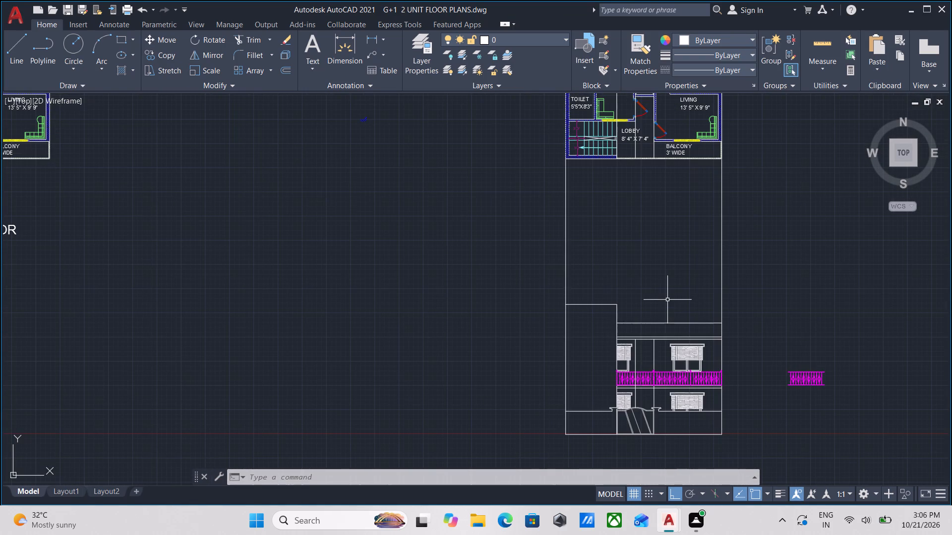
scroll(635, 340, "up", 2)
middle_click_drag(643, 359, 643, 243)
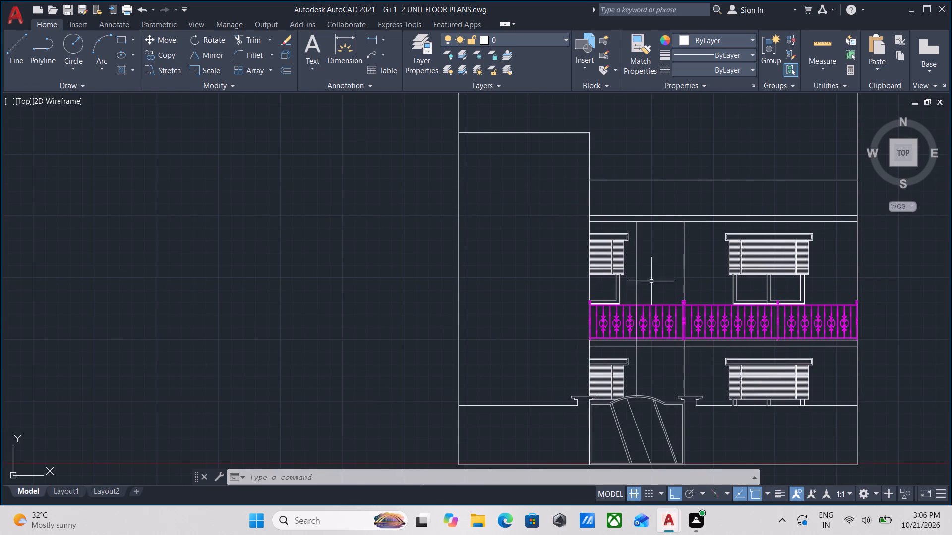
Examine the front elevation's staircase block, parapet, balcony railing and windows.
scroll(652, 339, "up", 1)
scroll(656, 329, "down", 1)
middle_click_drag(656, 333, 654, 343)
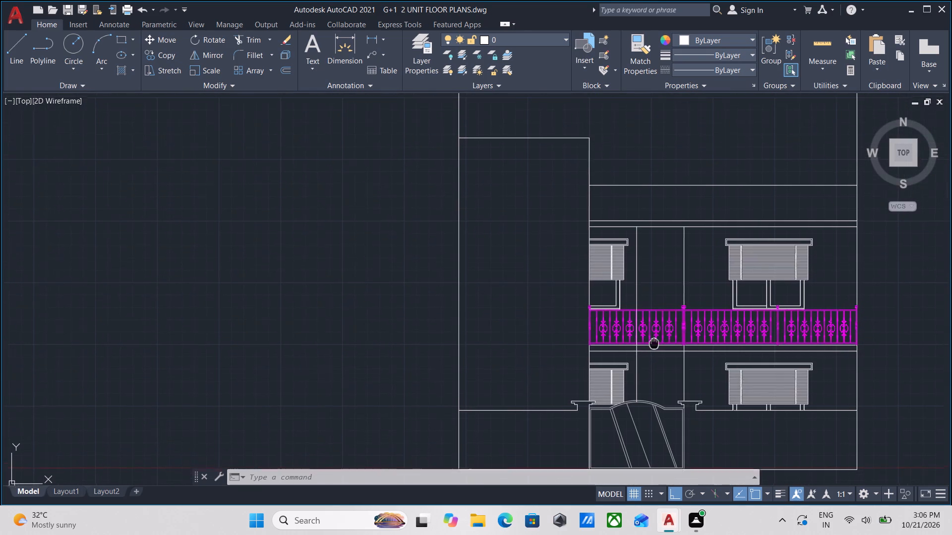
middle_click_drag(654, 343, 654, 345)
scroll(657, 336, "up", 1)
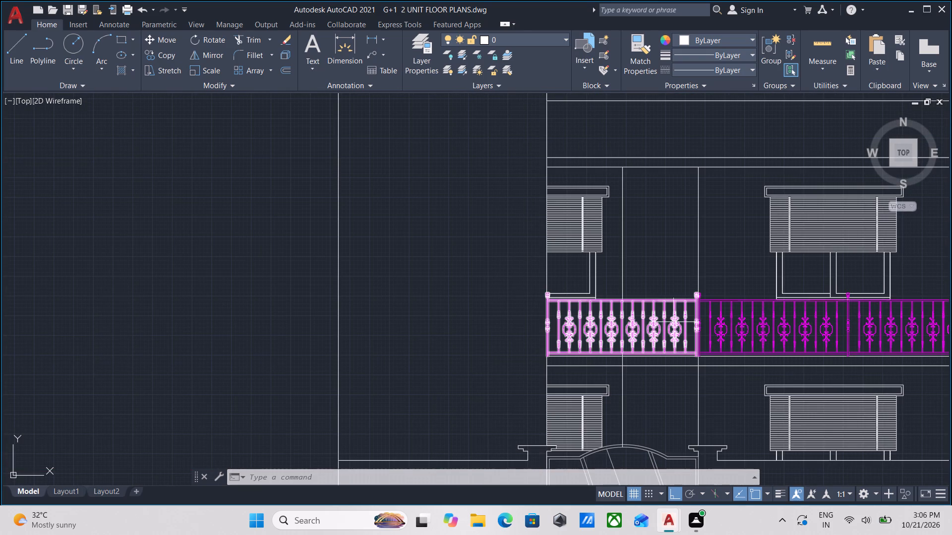
scroll(665, 302, "down", 1)
middle_click_drag(665, 304, 656, 343)
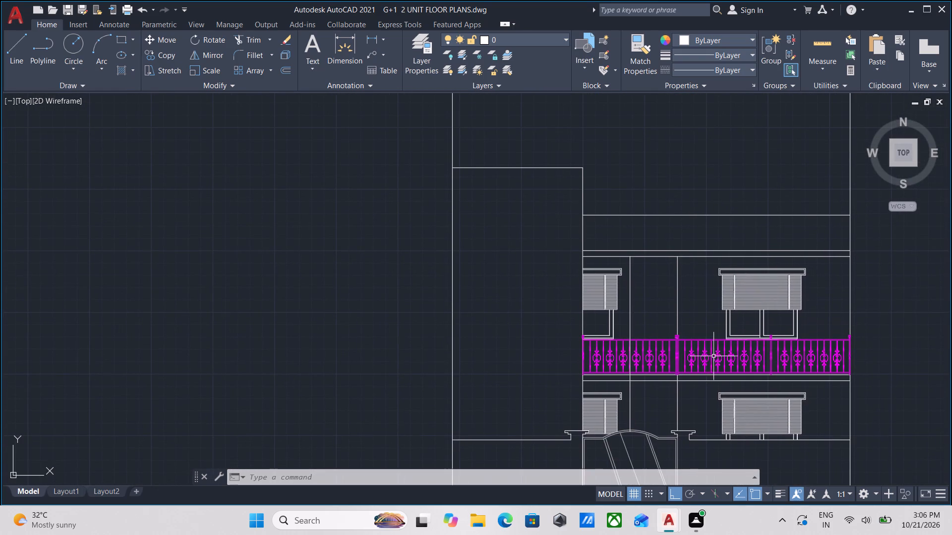
middle_click_drag(714, 356, 719, 343)
middle_click_drag(625, 325, 691, 320)
middle_click_drag(629, 315, 628, 326)
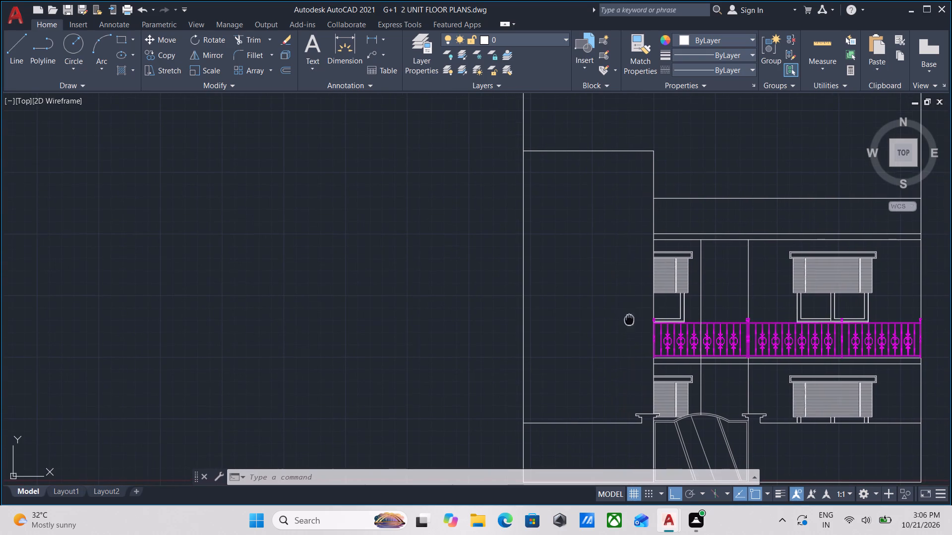
middle_click_drag(628, 326, 623, 395)
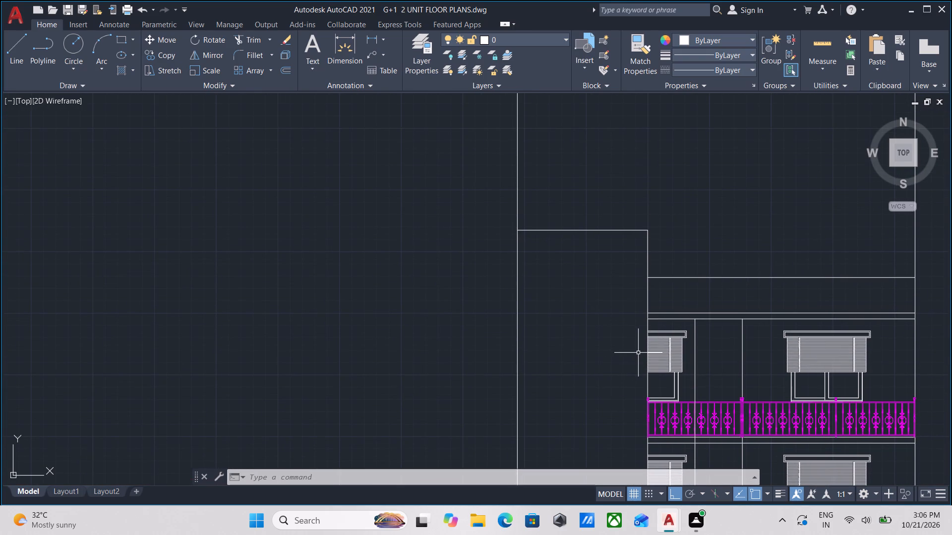
Draw a horizontal line across the staircase block, continuing the roof slab's top line to the block's outer vertical edge.
scroll(671, 319, "up", 1)
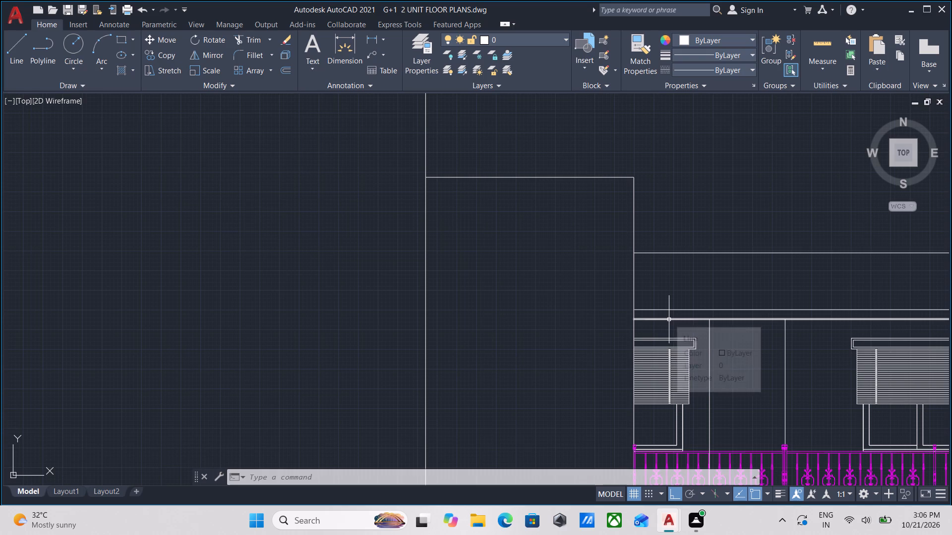
key("l")
key("Return")
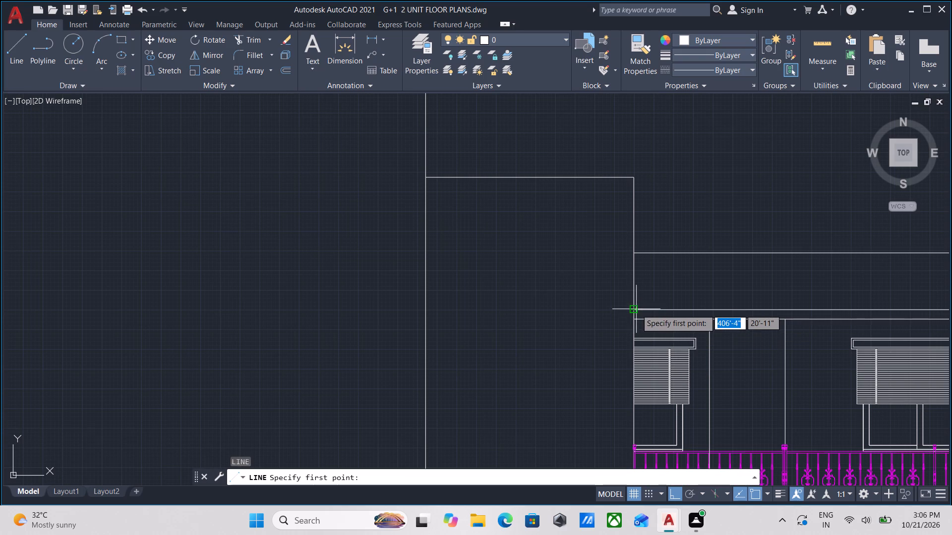
left_click(636, 309)
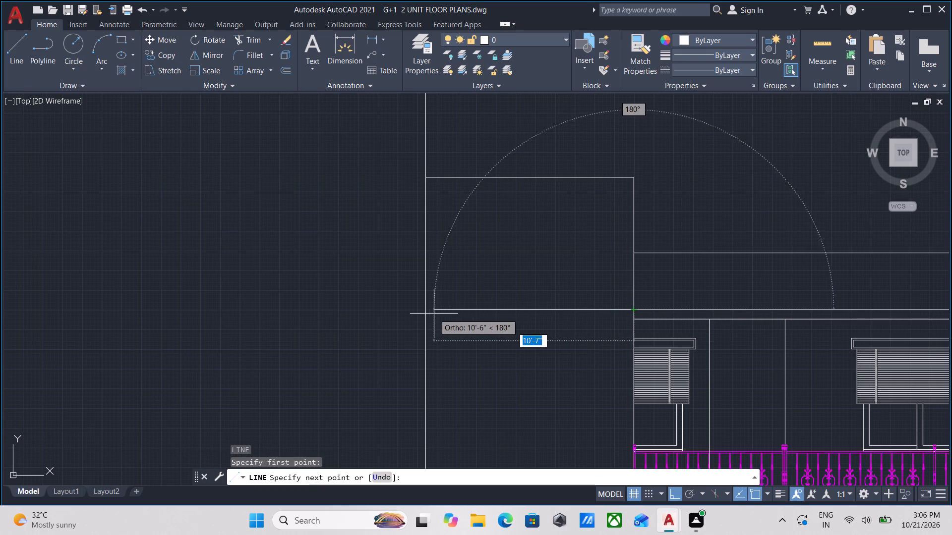
left_click(425, 313)
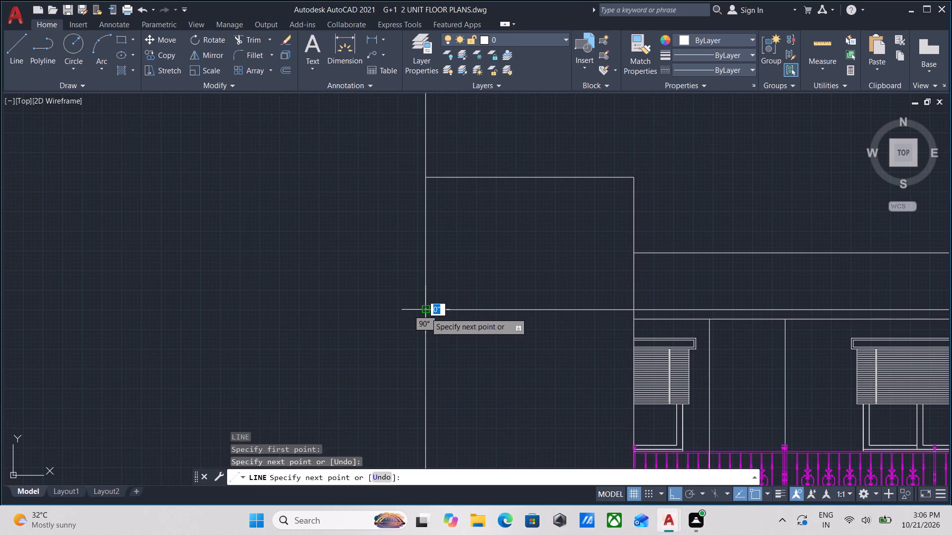
key("Escape")
Review the front elevation from the gate and compound wall up to the staircase block and parapet.
scroll(570, 261, "down", 1)
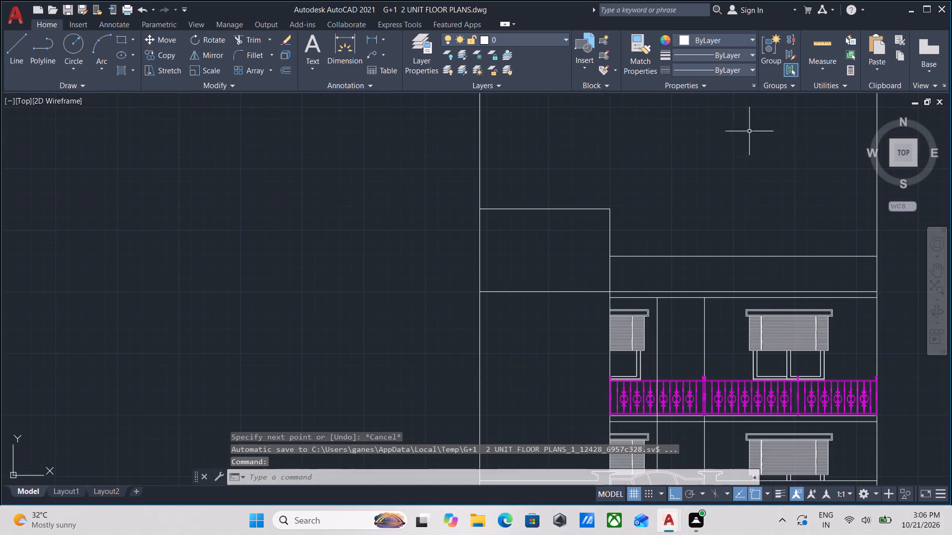
scroll(738, 194, "down", 1)
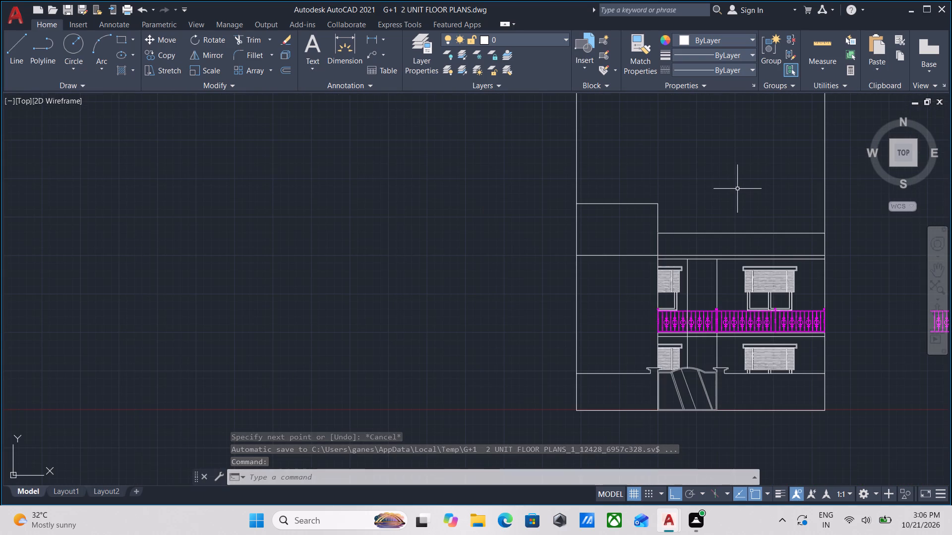
scroll(654, 352, "up", 1)
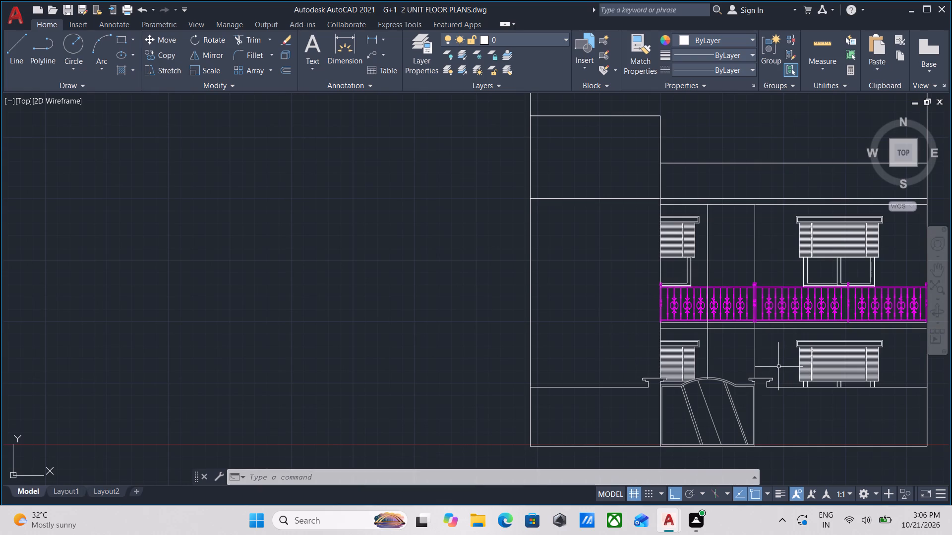
scroll(778, 365, "up", 1)
scroll(778, 365, "down", 1)
middle_click_drag(774, 363, 713, 368)
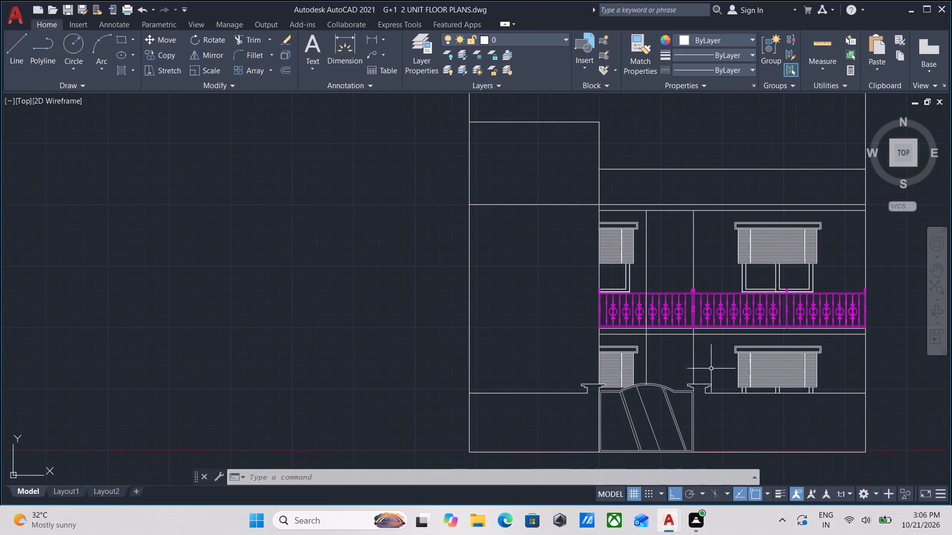
scroll(712, 371, "down", 1)
middle_click_drag(712, 371, 721, 351)
scroll(676, 413, "up", 2)
scroll(615, 393, "up", 1)
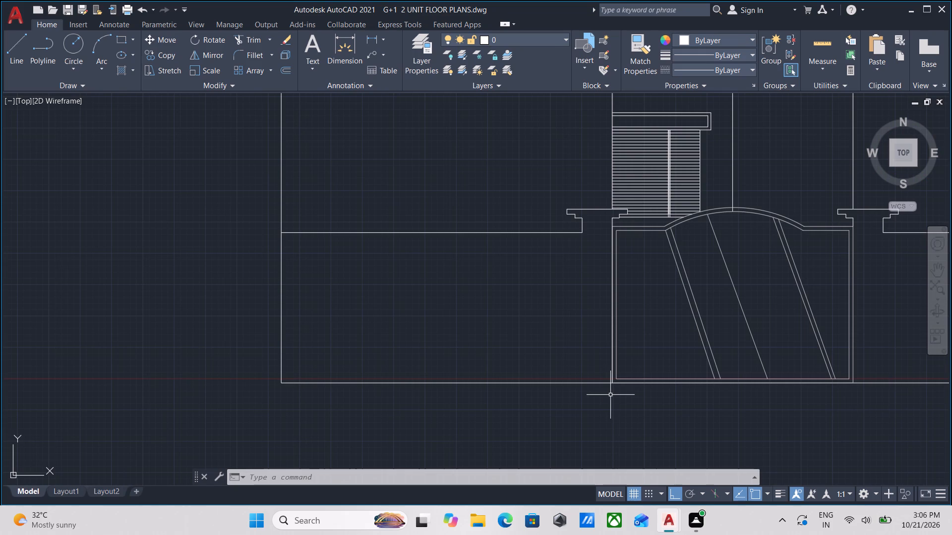
middle_click_drag(610, 395, 605, 437)
scroll(608, 427, "down", 1)
middle_click_drag(608, 427, 634, 398)
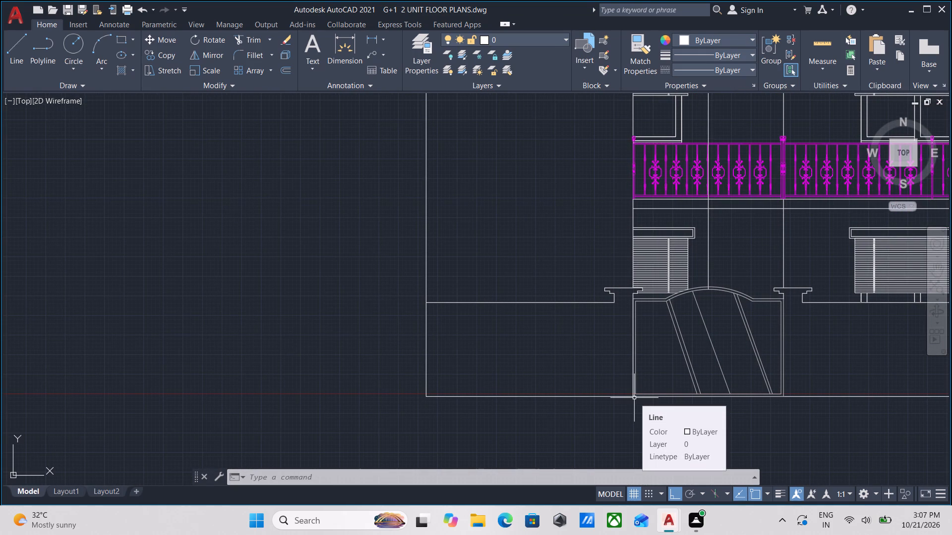
middle_click_drag(521, 359, 481, 395)
middle_click_drag(653, 367, 650, 367)
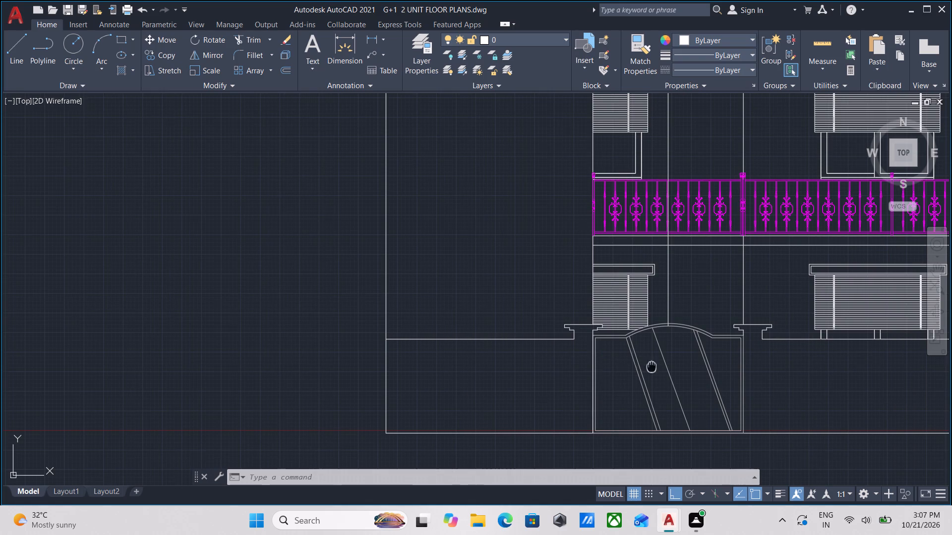
middle_click_drag(650, 367, 571, 371)
scroll(590, 357, "down", 1)
middle_click_drag(590, 357, 537, 424)
middle_click_drag(569, 372, 559, 418)
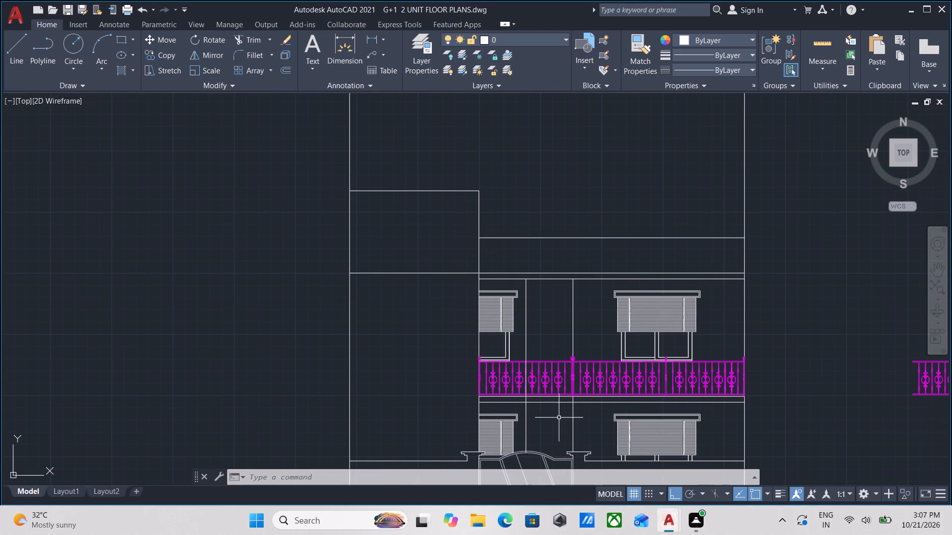
middle_click_drag(588, 365, 554, 449)
middle_click_drag(576, 358, 575, 380)
scroll(506, 355, "up", 2)
middle_click_drag(503, 357, 505, 346)
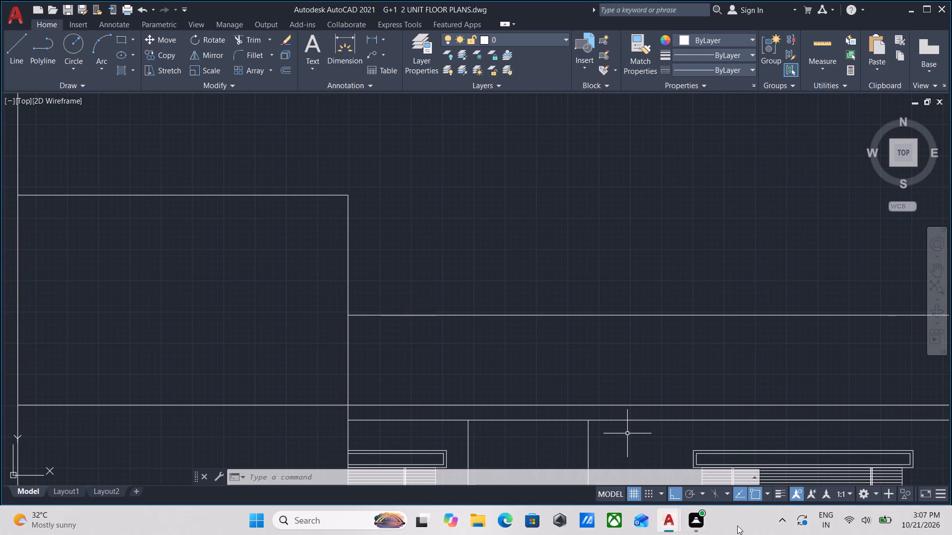
Switch to Autocad Blocks.dwg and browse its railing and gate designs.
left_click(729, 474)
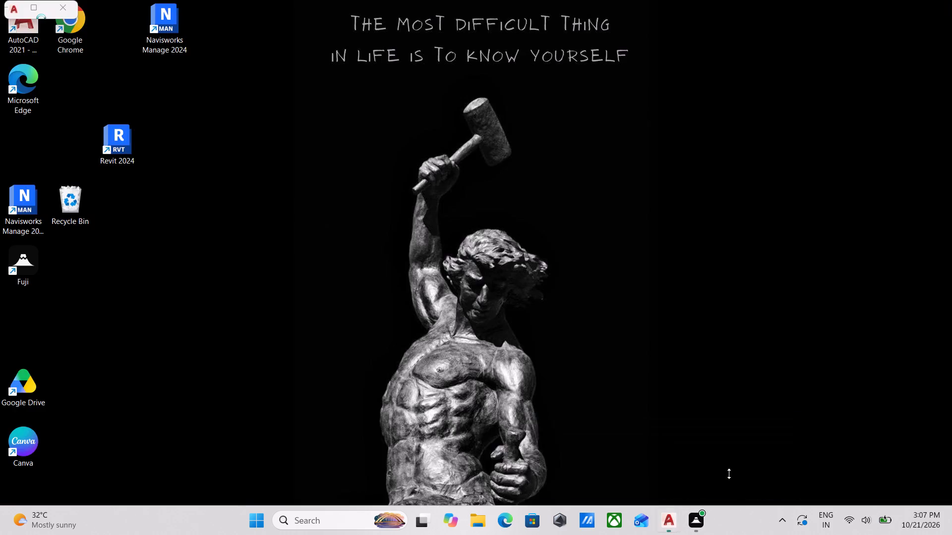
scroll(715, 338, "down", 1)
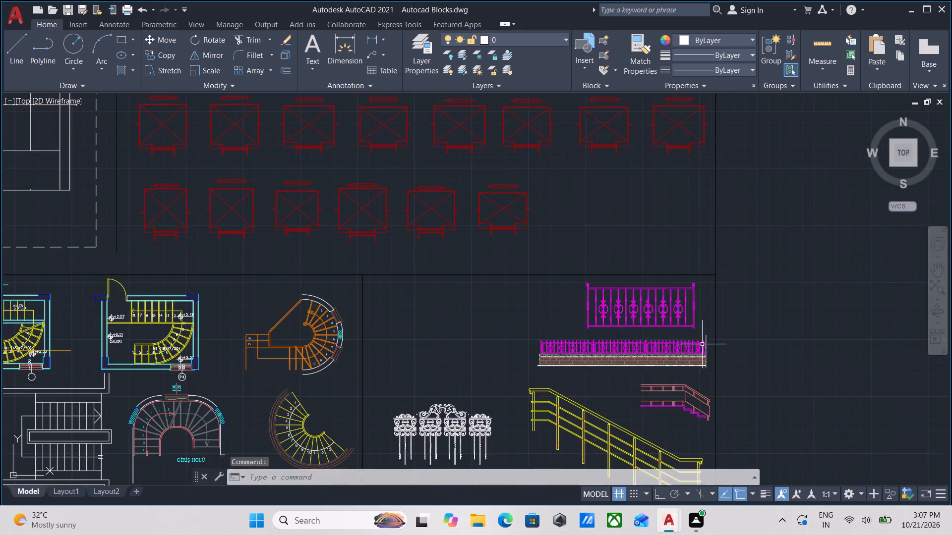
middle_click_drag(696, 339, 704, 280)
scroll(682, 324, "up", 1)
middle_click_drag(682, 327, 687, 204)
middle_click_drag(689, 302, 690, 243)
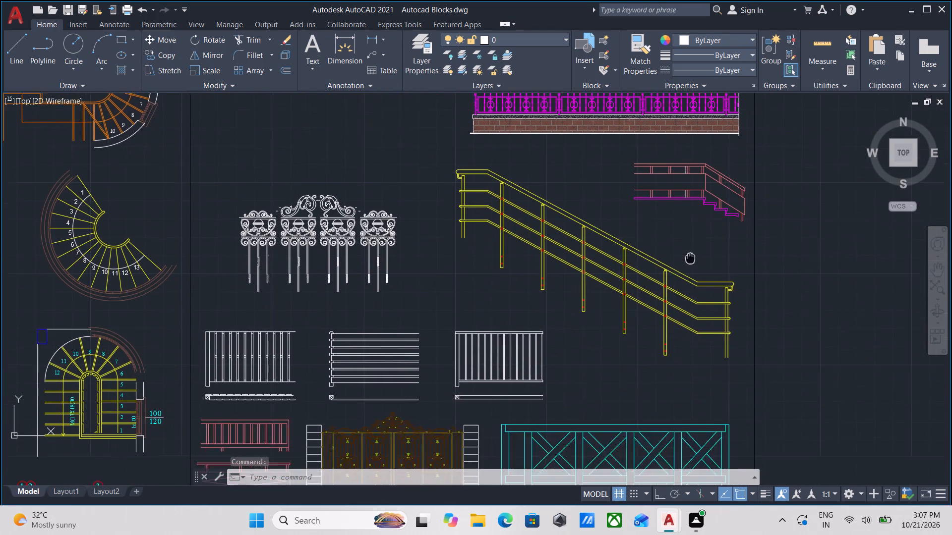
middle_click_drag(690, 243, 693, 227)
scroll(693, 299, "up", 2)
scroll(693, 300, "down", 1)
middle_click_drag(693, 300, 720, 223)
scroll(588, 276, "down", 1)
middle_click_drag(565, 282, 655, 276)
scroll(422, 284, "up", 2)
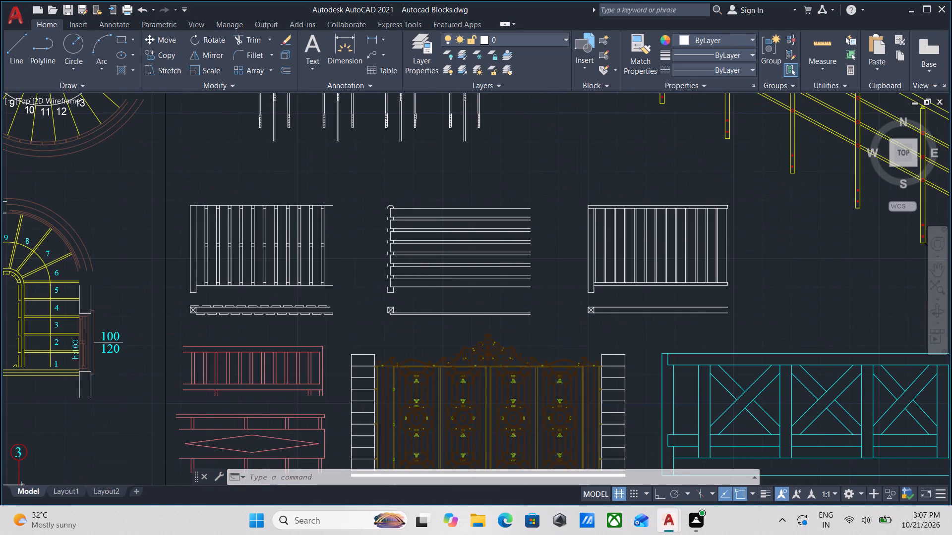
scroll(423, 280, "down", 1)
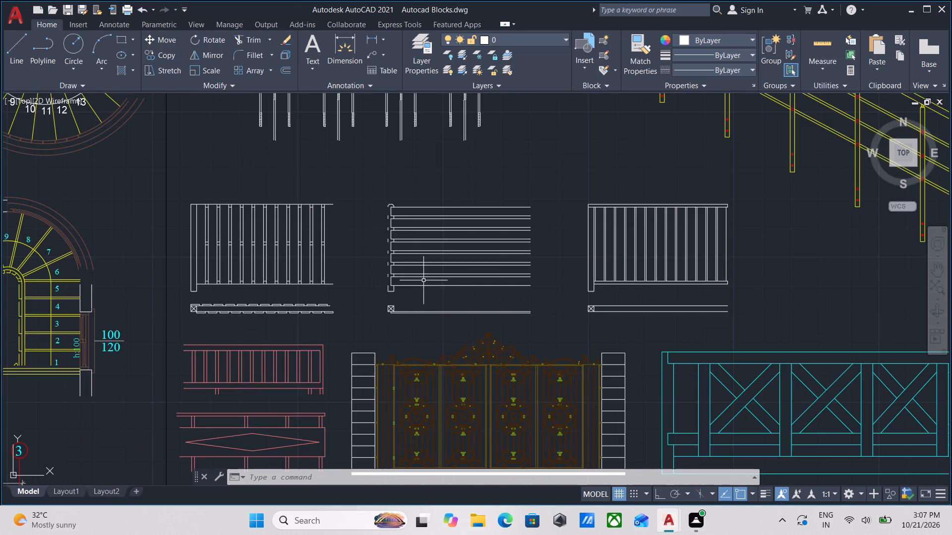
scroll(329, 283, "up", 1)
Compare the plain bar railings with the other railing, fence and gate designs in the block library.
left_click(338, 292)
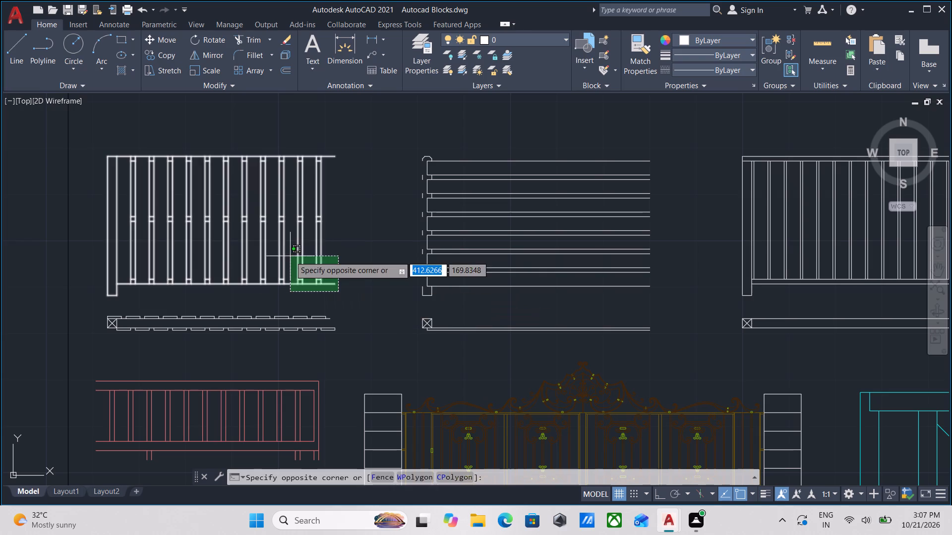
left_click(334, 298)
scroll(337, 290, "down", 1)
middle_click_drag(337, 290, 351, 304)
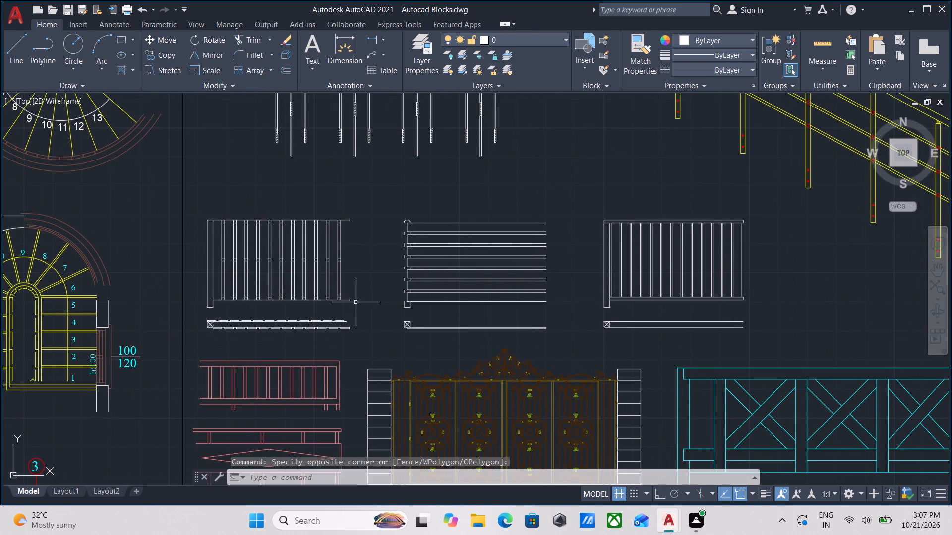
scroll(733, 321, "up", 2)
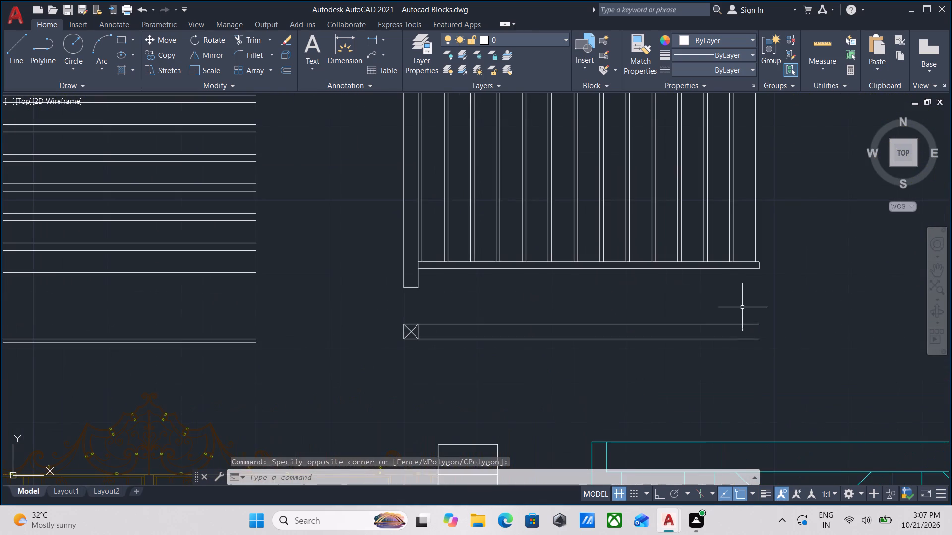
scroll(755, 295, "down", 1)
middle_click_drag(756, 296, 791, 306)
scroll(612, 303, "down", 1)
middle_click_drag(612, 303, 744, 283)
scroll(743, 286, "down", 1)
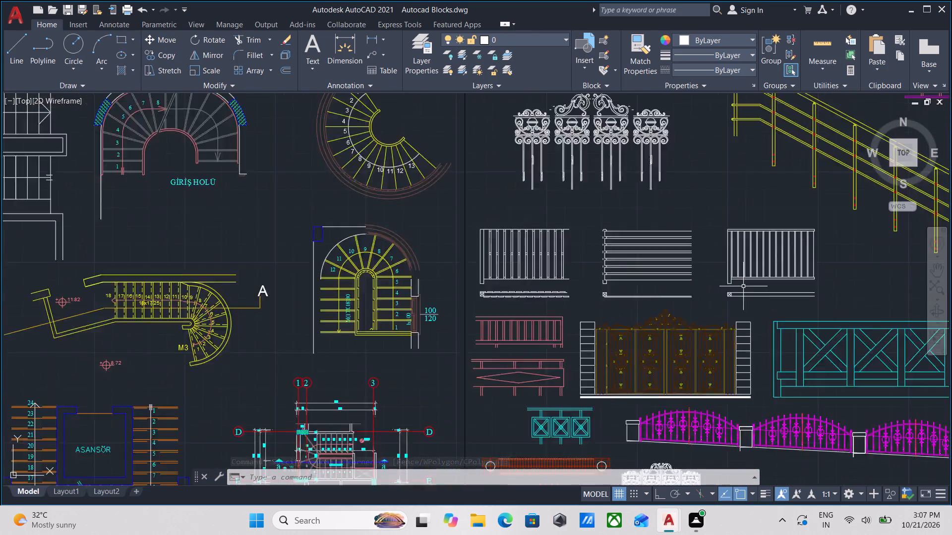
scroll(743, 286, "down", 1)
scroll(721, 298, "up", 3)
middle_click_drag(458, 346, 469, 334)
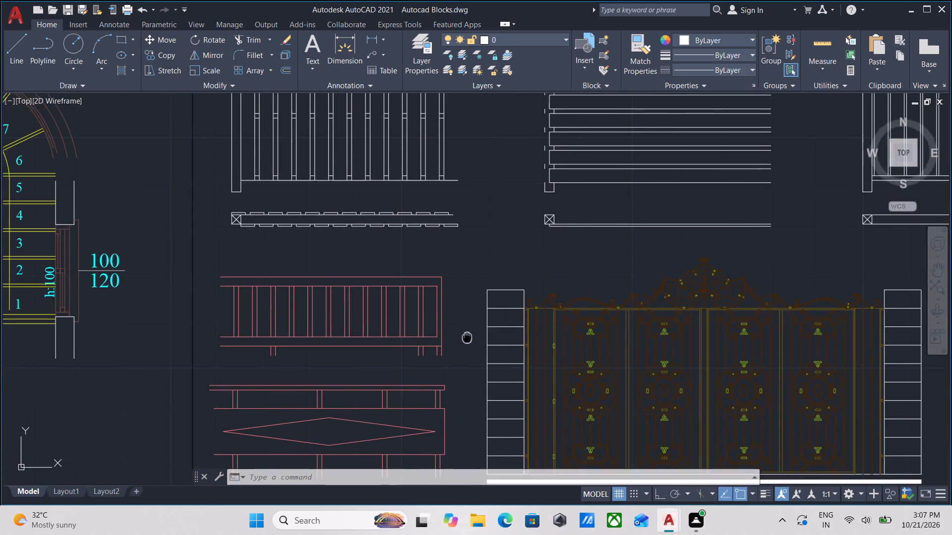
middle_click_drag(469, 334, 491, 286)
scroll(531, 314, "down", 1)
middle_click_drag(531, 314, 447, 271)
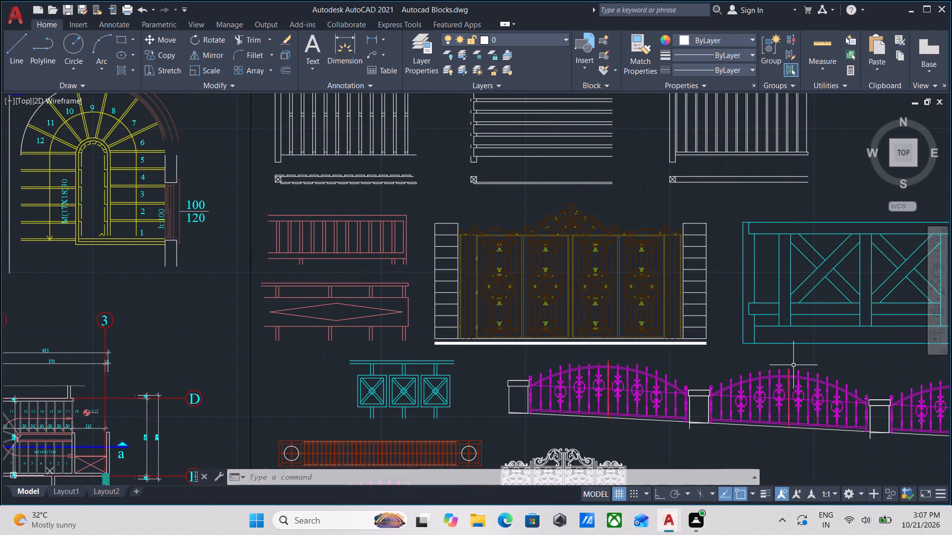
middle_click_drag(795, 365, 629, 378)
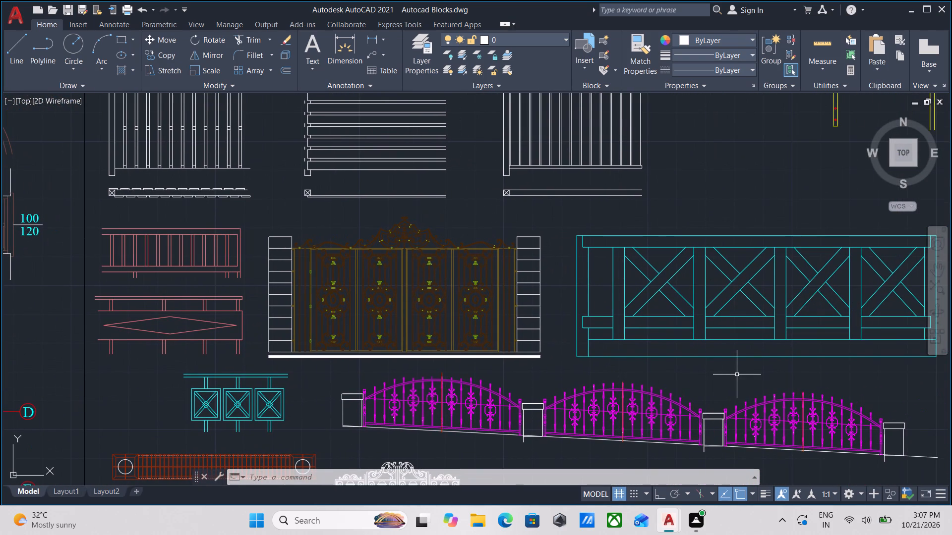
middle_click_drag(737, 374, 558, 394)
scroll(781, 378, "down", 1)
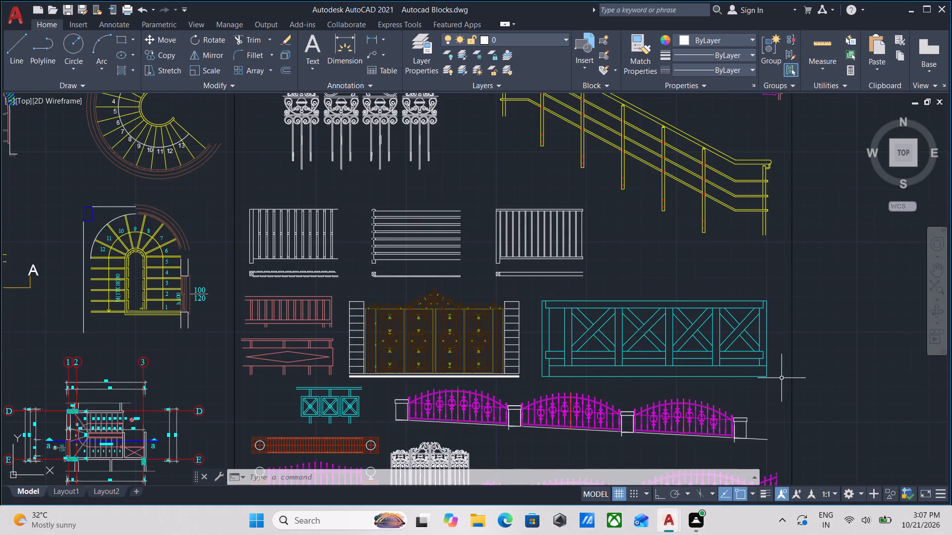
middle_click_drag(781, 378, 861, 383)
middle_click_drag(437, 311, 622, 368)
middle_click_drag(621, 336, 647, 377)
scroll(647, 377, "up", 1)
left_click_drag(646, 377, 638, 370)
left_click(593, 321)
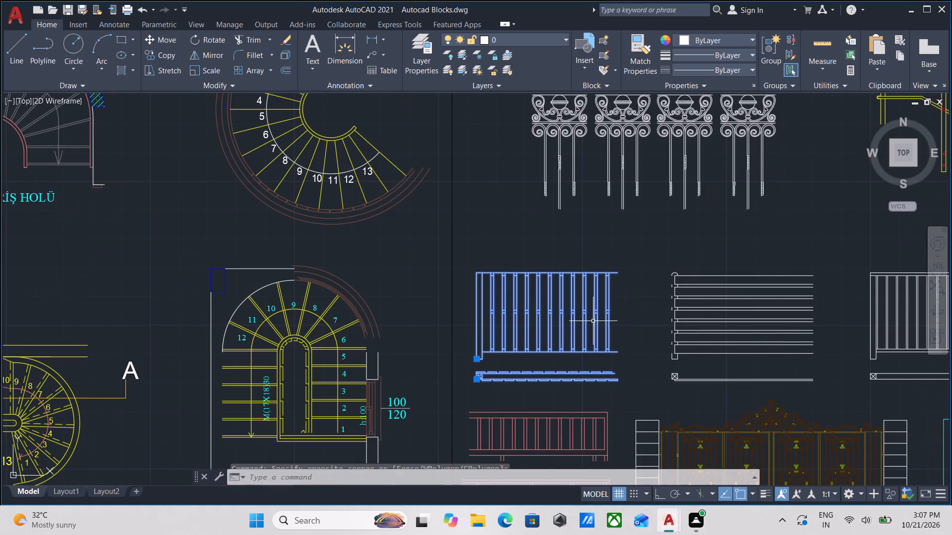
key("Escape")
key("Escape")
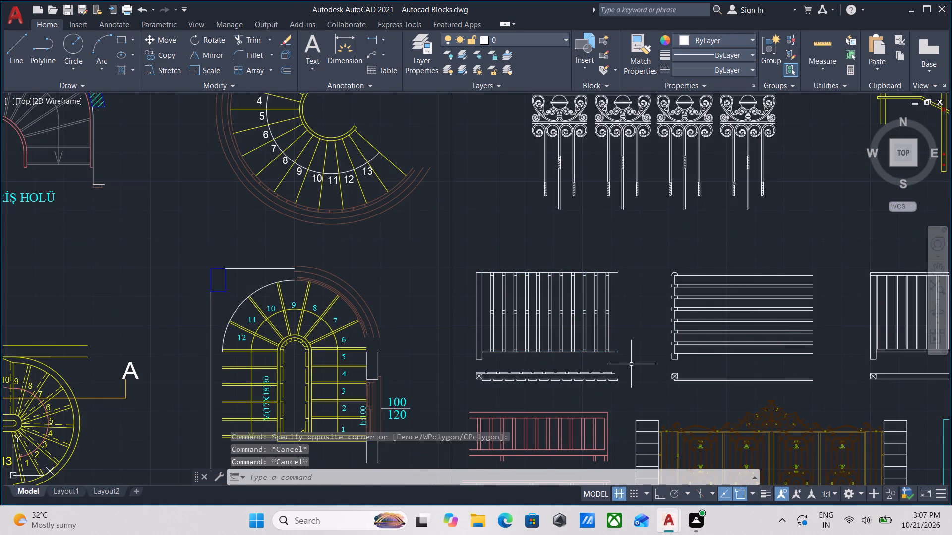
Copy the elevation of the white vertical-bar railing with mid-height joints to the clipboard, without its plan strip.
left_click_drag(631, 365, 614, 353)
left_click(576, 312)
key("ctrl+c")
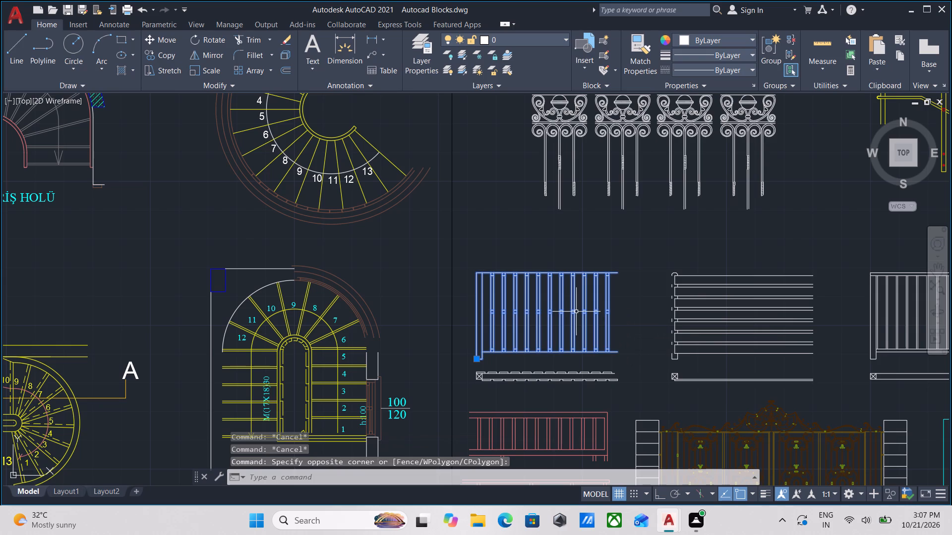
scroll(430, 331, "down", 1)
middle_click_drag(440, 331, 541, 307)
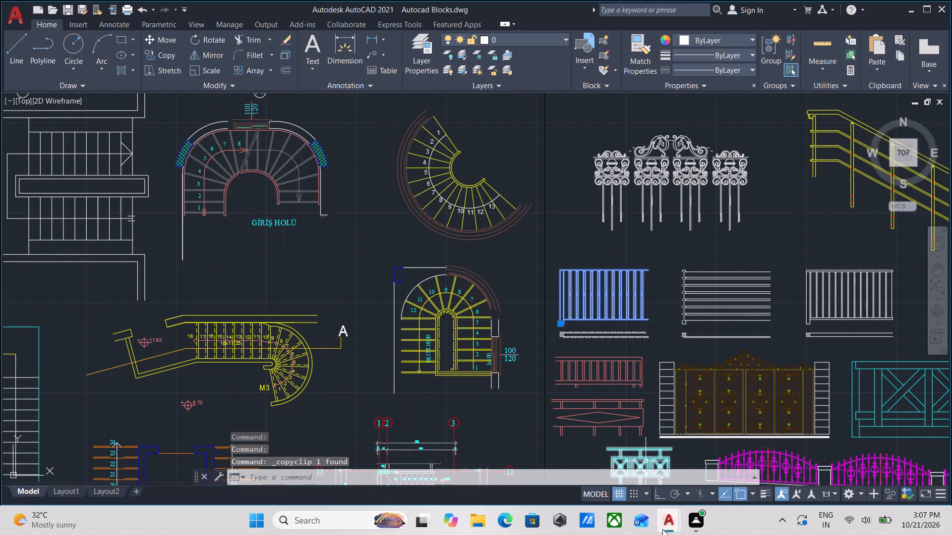
Switch to G+1 2 UNIT FLOOR PLANS.dwg and paste the copied railing between the roof line and parapet line beside the staircase block.
left_click(617, 461)
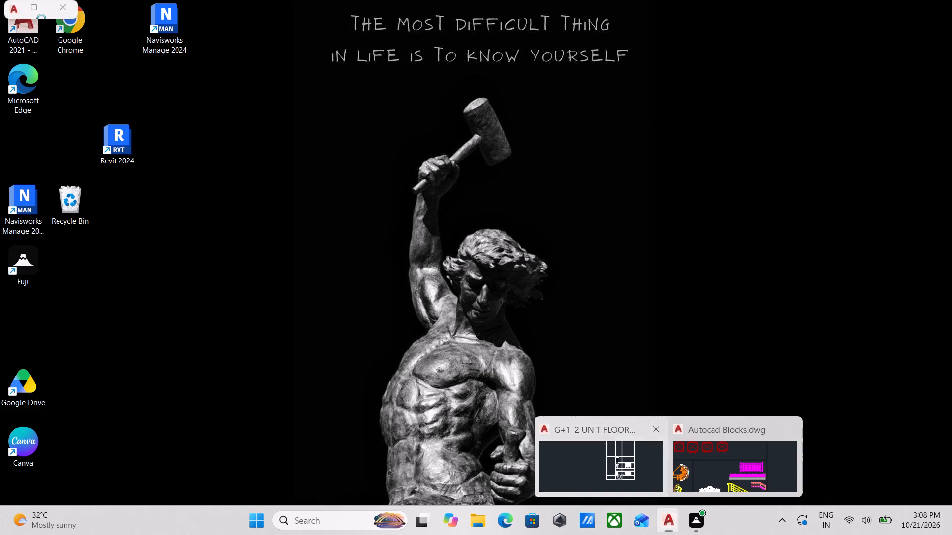
middle_click_drag(504, 325, 628, 353)
middle_click_drag(500, 417, 551, 386)
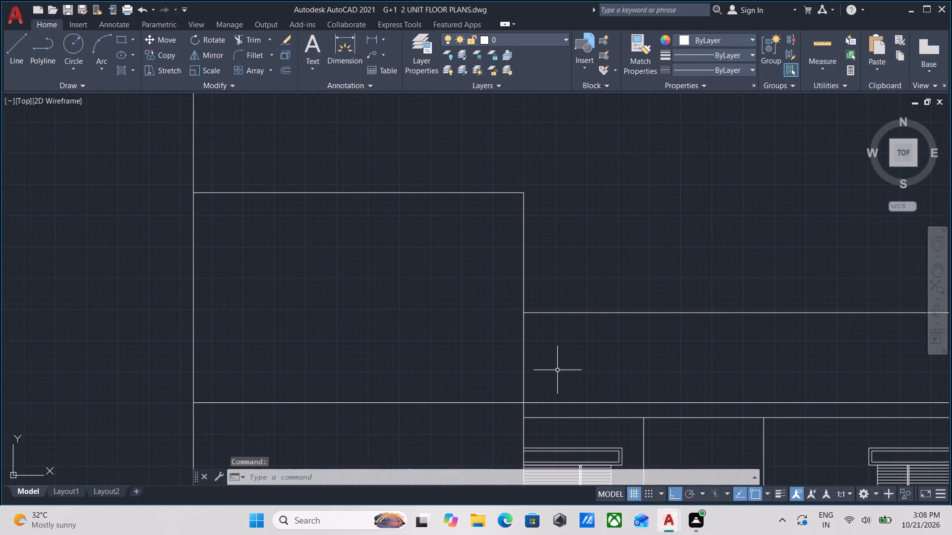
scroll(558, 364, "up", 1)
scroll(562, 348, "down", 1)
middle_click_drag(562, 348, 624, 270)
scroll(638, 257, "down", 1)
middle_click_drag(638, 257, 583, 313)
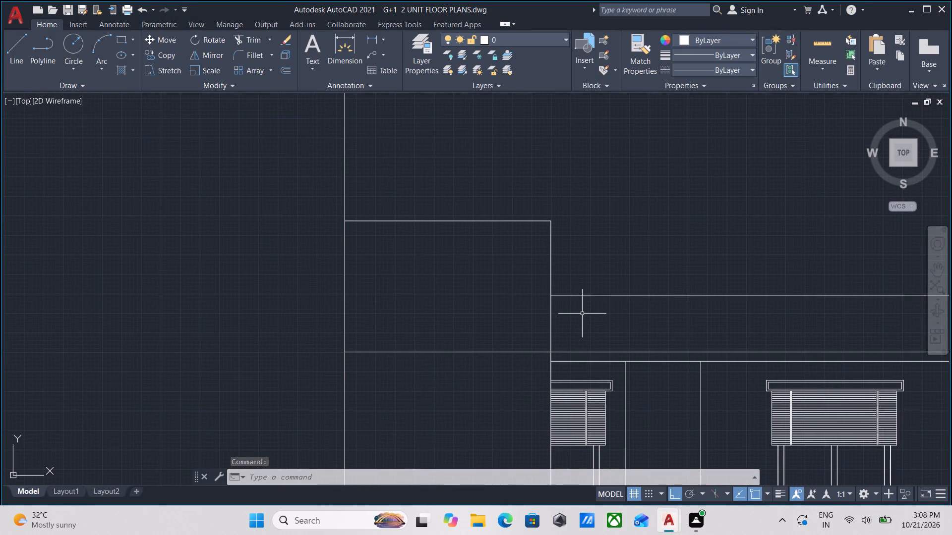
type("SCA")
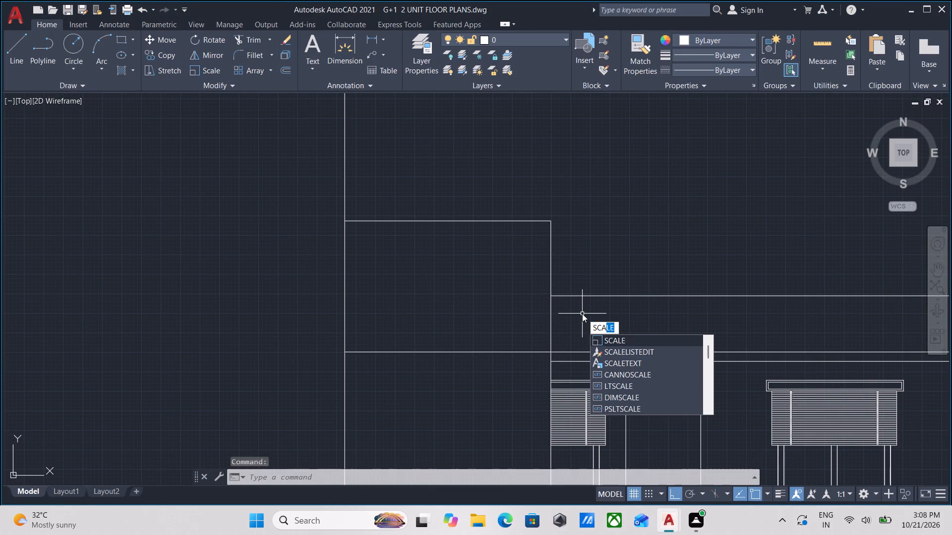
key("Escape")
key("ctrl+v")
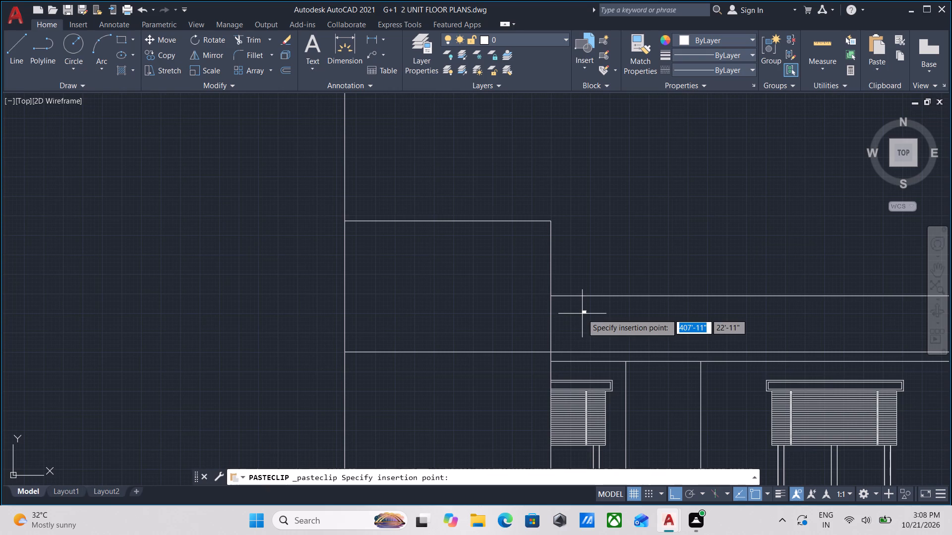
left_click(592, 329)
Move the pasted railing by its post's bottom-left corner to where the staircase block's wall meets the roof line.
scroll(581, 337, "up", 2)
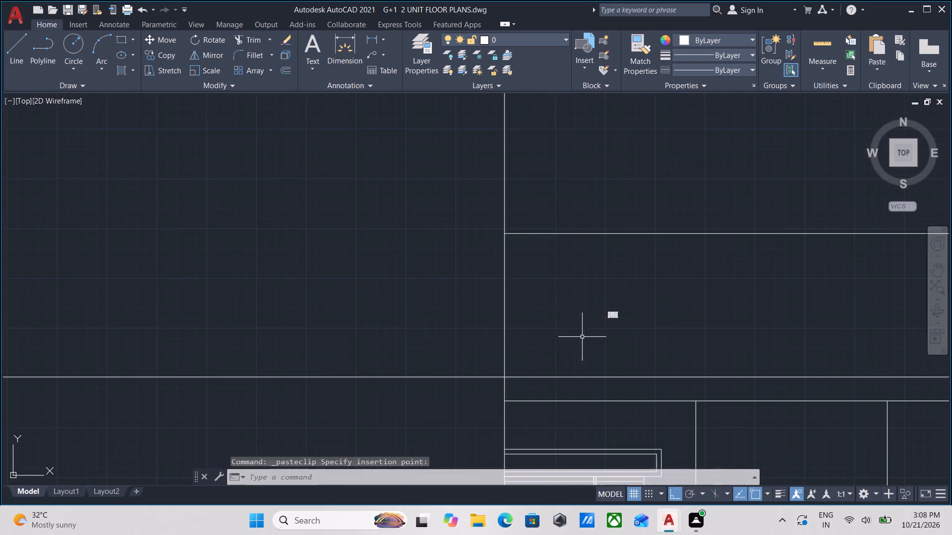
scroll(584, 336, "up", 2)
left_click_drag(676, 339, 672, 330)
left_click(566, 258)
scroll(624, 313, "up", 5)
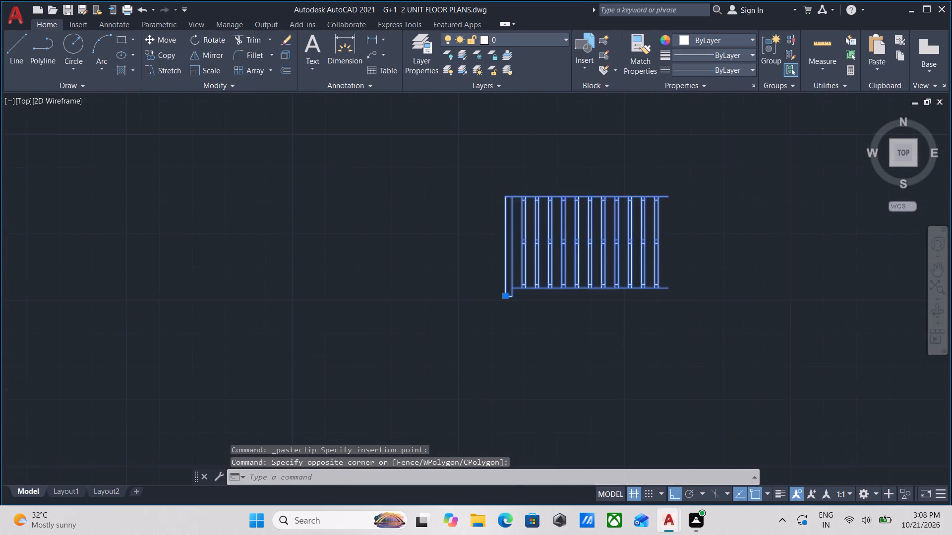
middle_click_drag(610, 348, 613, 401)
scroll(613, 402, "down", 1)
middle_click_drag(647, 415, 687, 418)
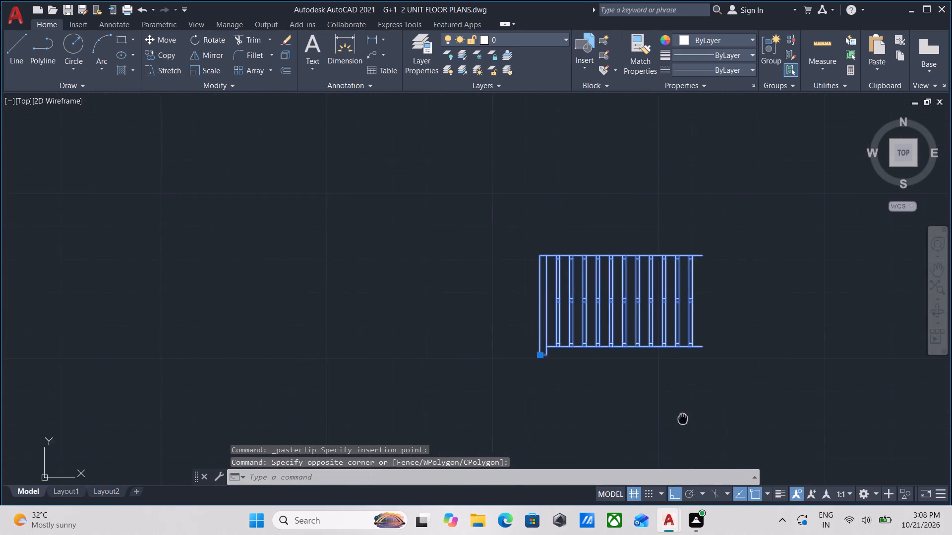
middle_click_drag(687, 418, 691, 414)
scroll(695, 409, "down", 2)
middle_click_drag(695, 410, 709, 436)
scroll(722, 413, "down", 3)
middle_click_drag(734, 412, 697, 365)
scroll(698, 367, "up", 4)
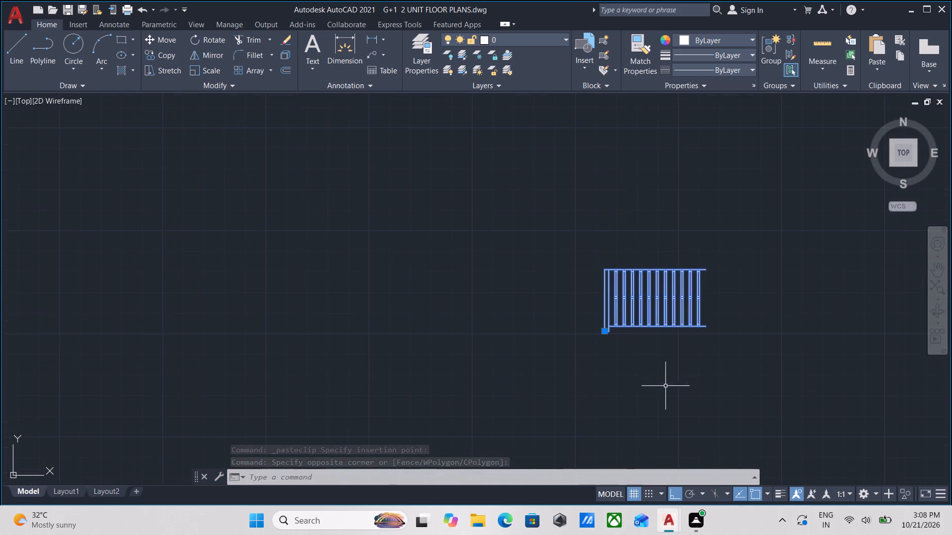
key("m")
key("Return")
scroll(614, 346, "up", 3)
left_click(579, 295)
scroll(360, 365, "down", 1)
middle_click_drag(363, 363, 633, 313)
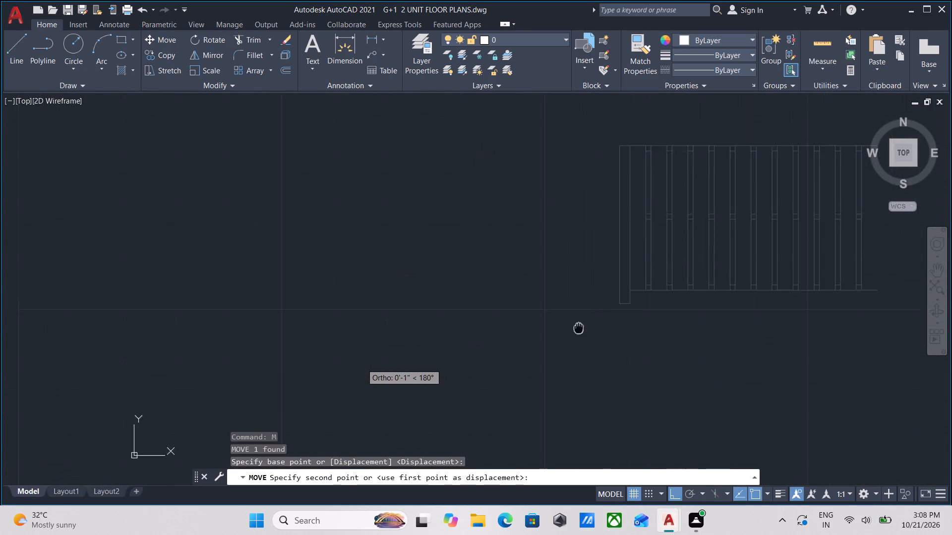
middle_click_drag(633, 313, 747, 274)
scroll(425, 383, "down", 2)
middle_click_drag(435, 379, 695, 325)
key("F8")
scroll(603, 329, "down", 2)
middle_click_drag(603, 328, 611, 323)
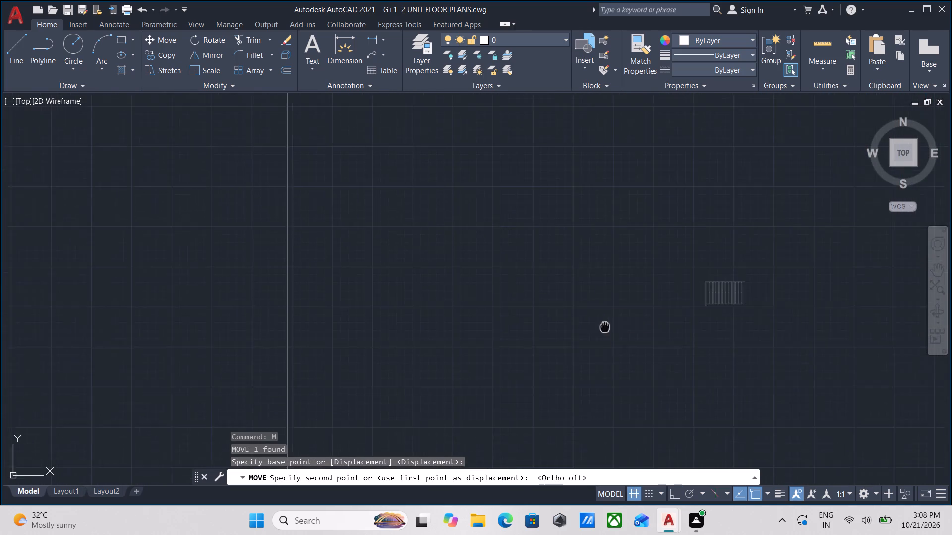
middle_click_drag(611, 323, 685, 284)
scroll(590, 359, "down", 2)
middle_click_drag(590, 358, 702, 286)
scroll(611, 335, "up", 3)
scroll(650, 361, "up", 3)
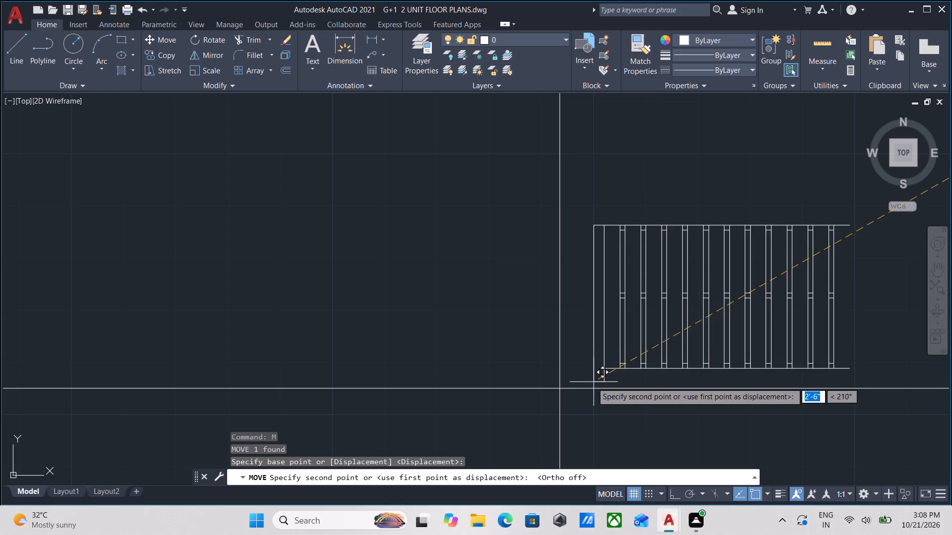
left_click(563, 389)
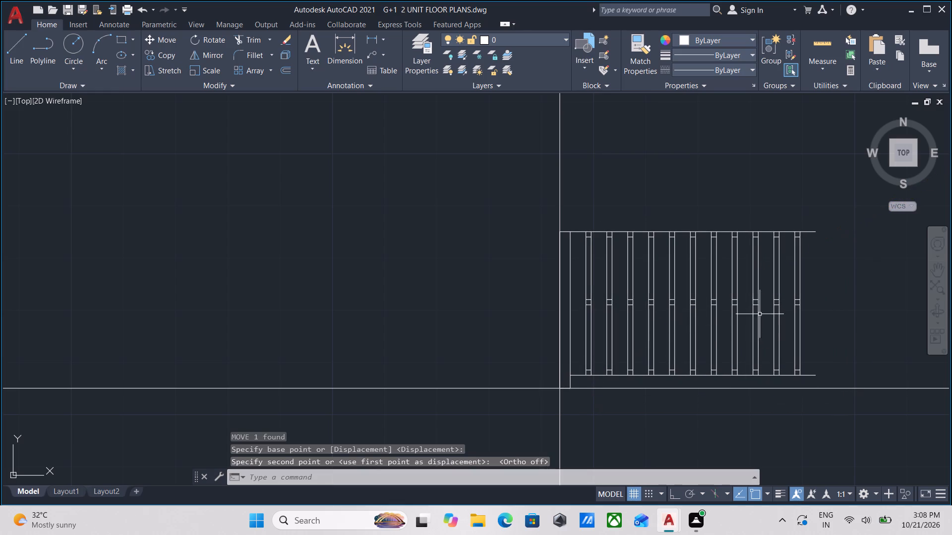
Scale the railing about its post's bottom-left corner by a picked distance of about 2'-0" so its top meets the parapet line.
left_click_drag(813, 289, 807, 293)
left_click(680, 205)
scroll(682, 350, "up", 2)
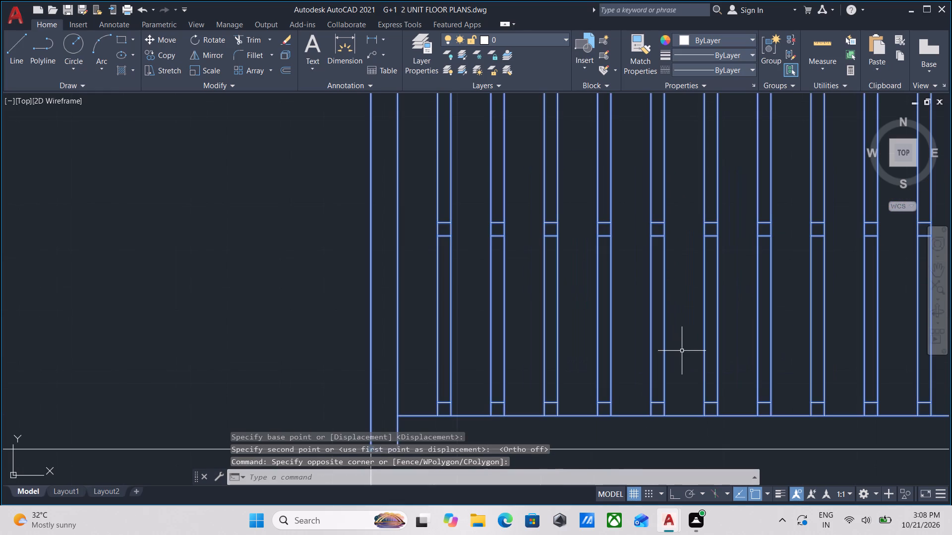
type("SCA")
key("Return")
scroll(680, 351, "down", 1)
middle_click_drag(724, 309, 785, 266)
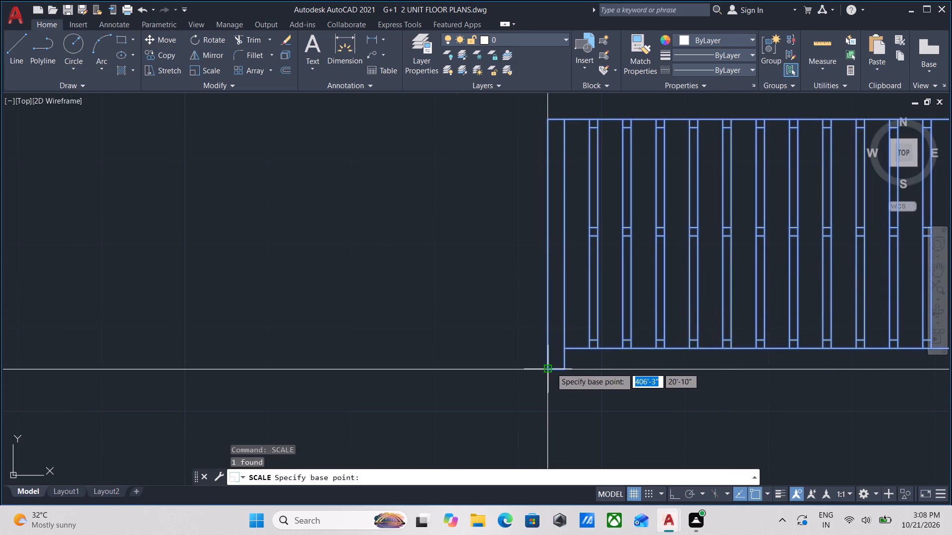
left_click(551, 368)
scroll(704, 358, "down", 2)
middle_click_drag(704, 358, 606, 355)
scroll(828, 344, "down", 2)
middle_click_drag(825, 345, 619, 346)
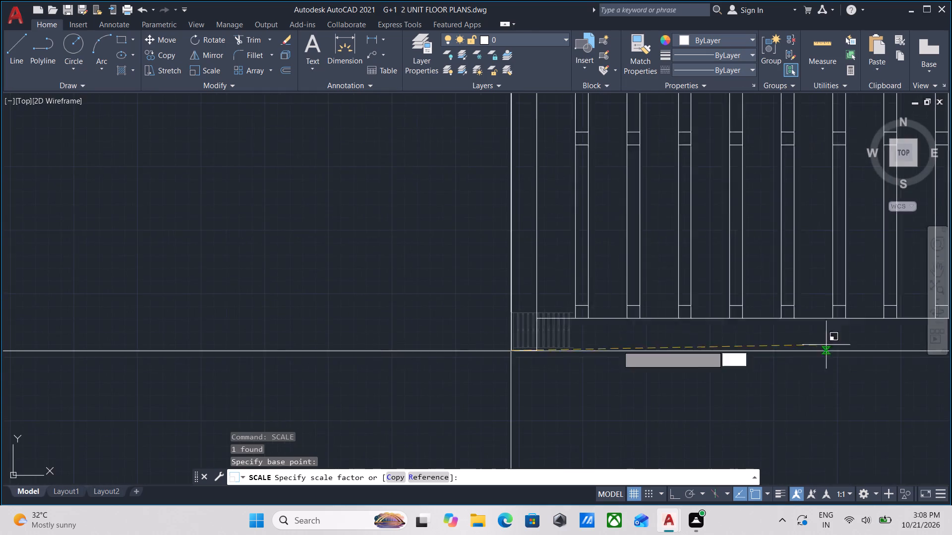
scroll(788, 344, "down", 3)
middle_click_drag(773, 346, 654, 350)
scroll(803, 334, "down", 2)
middle_click_drag(795, 336, 722, 349)
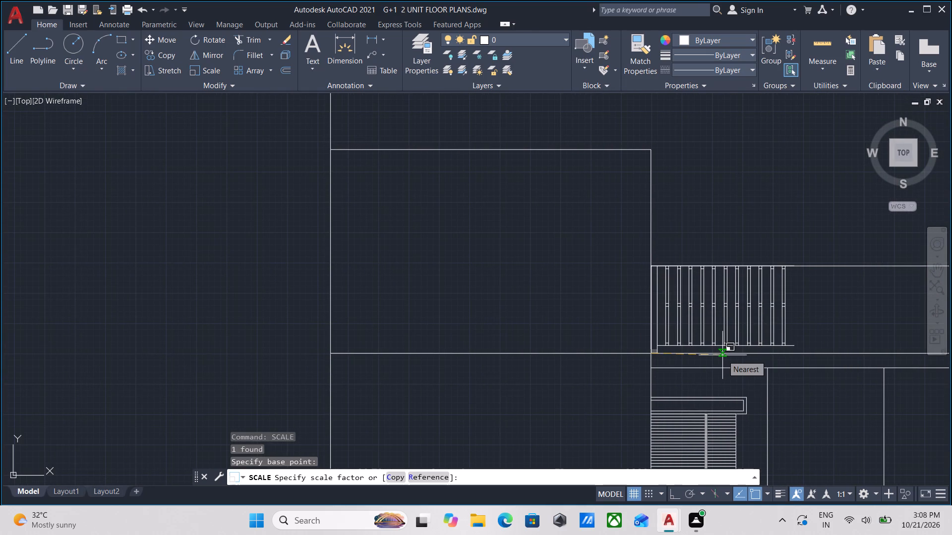
scroll(722, 355, "up", 1)
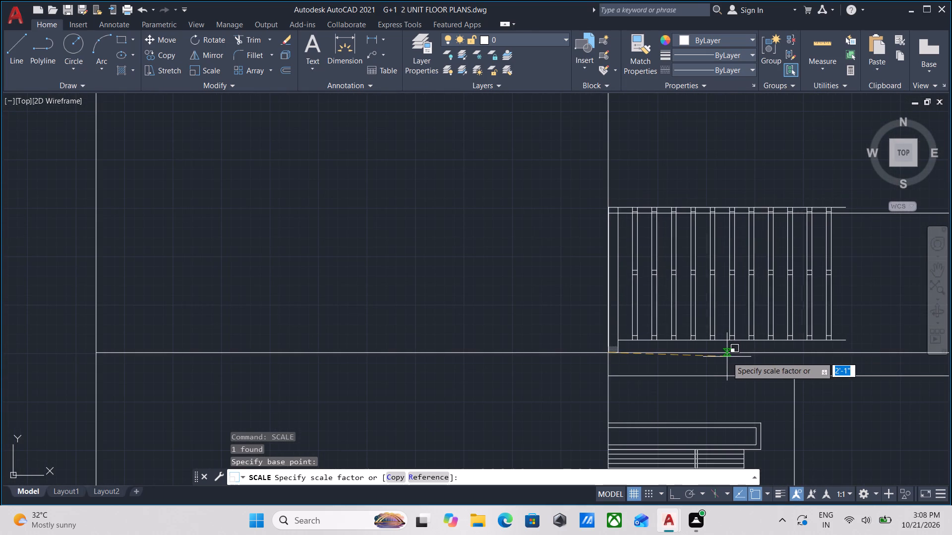
scroll(721, 358, "up", 2)
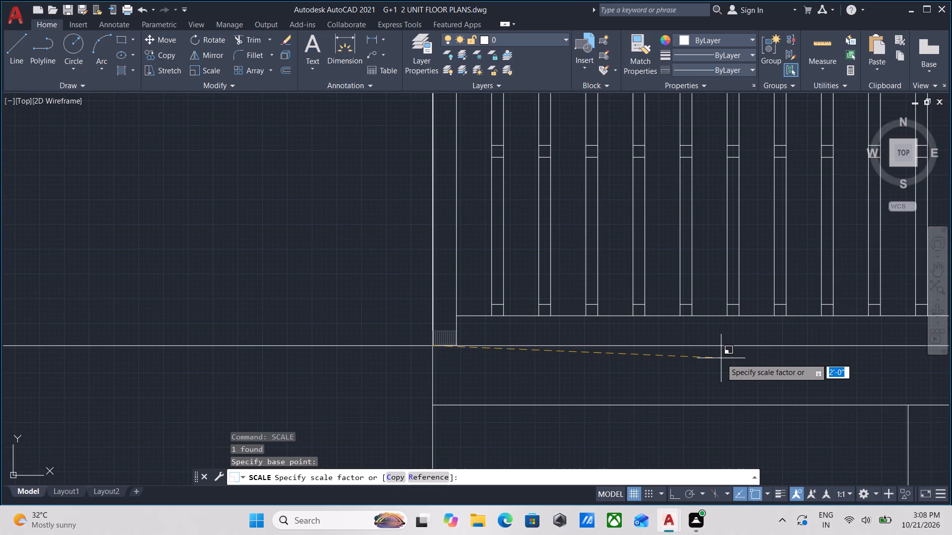
key("F8")
scroll(719, 358, "down", 3)
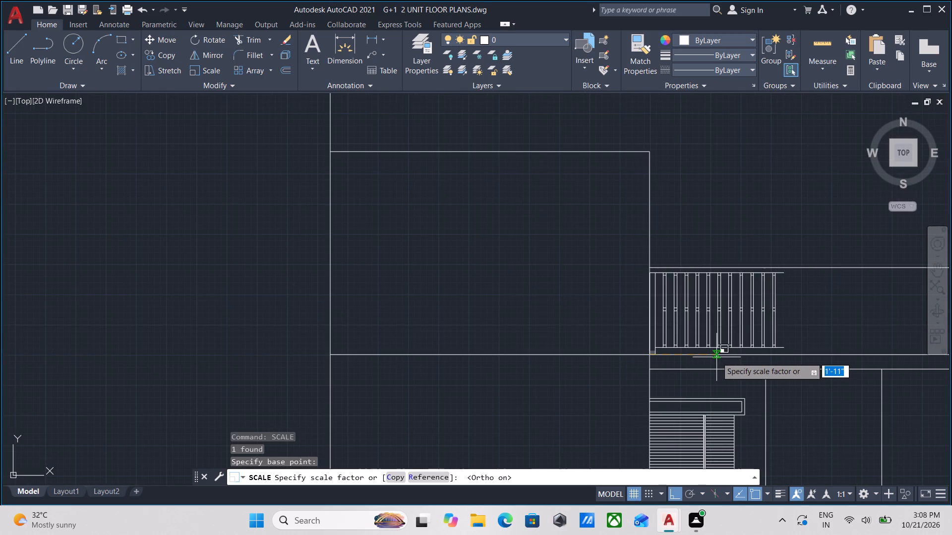
scroll(716, 357, "up", 2)
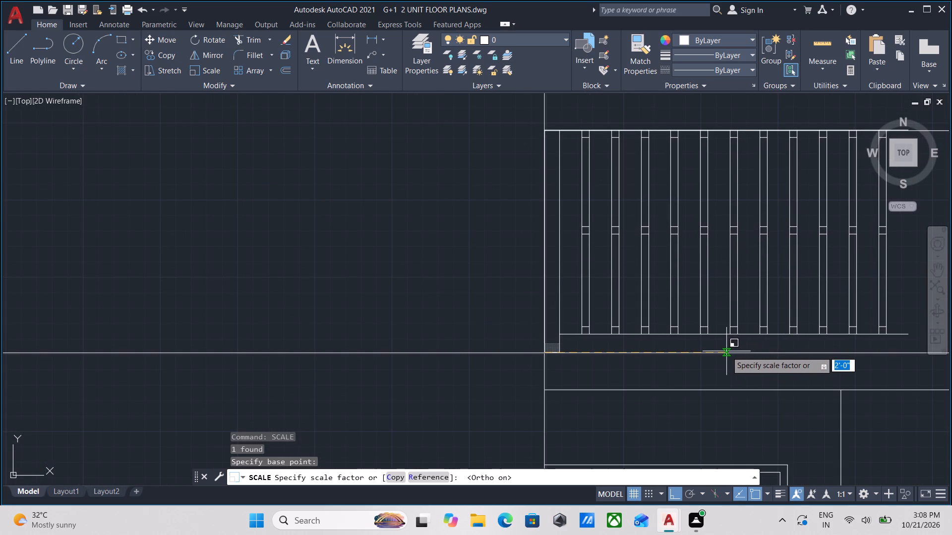
left_click(726, 351)
Erase the horizontal parapet top line that runs along the railing's top edge.
scroll(801, 326, "down", 1)
middle_click_drag(801, 326, 627, 360)
scroll(731, 266, "up", 2)
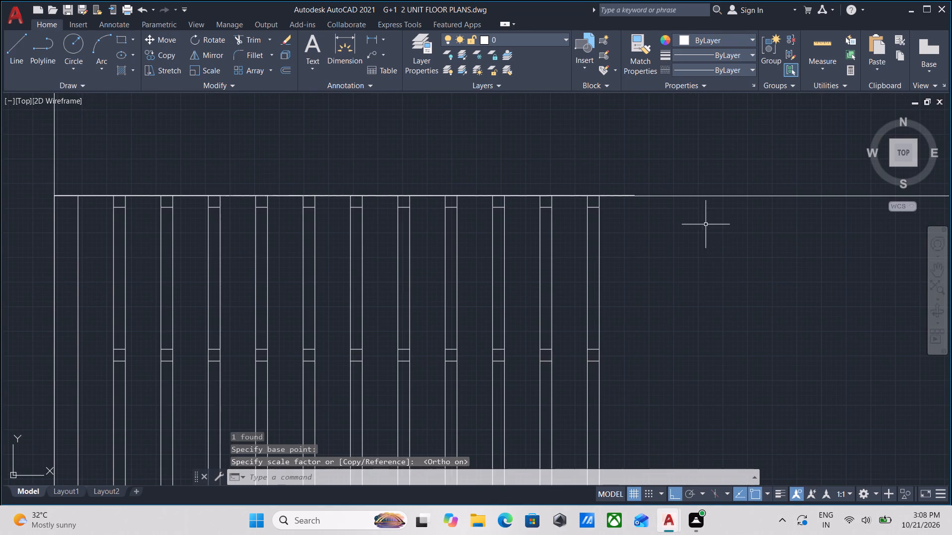
left_click_drag(702, 221, 701, 214)
left_click(682, 167)
right_click(682, 167)
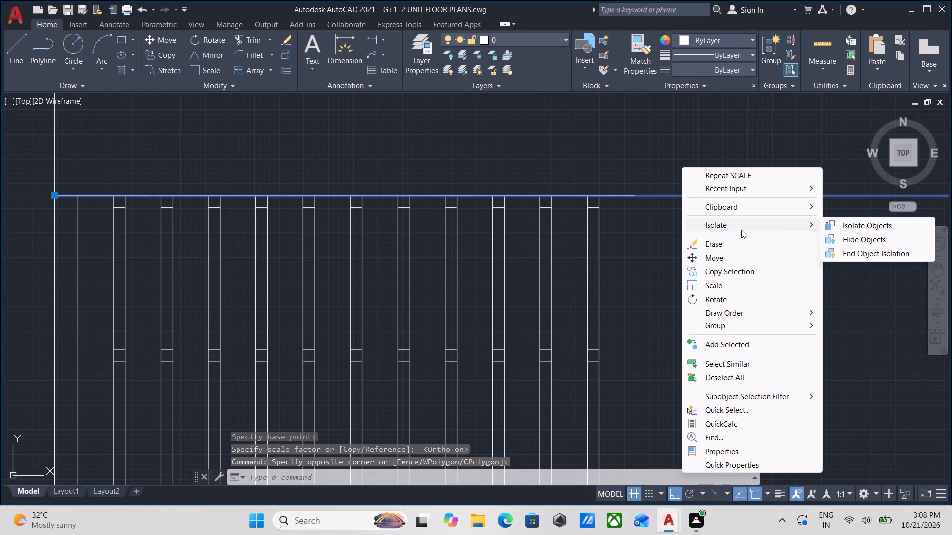
left_click(741, 244)
Copy the scaled roof railing panel from its post's bottom-left corner about 4'-11" along the roof line, where the panel's rails end.
scroll(740, 244, "down", 2)
middle_click_drag(740, 244, 773, 149)
left_click_drag(751, 211, 751, 211)
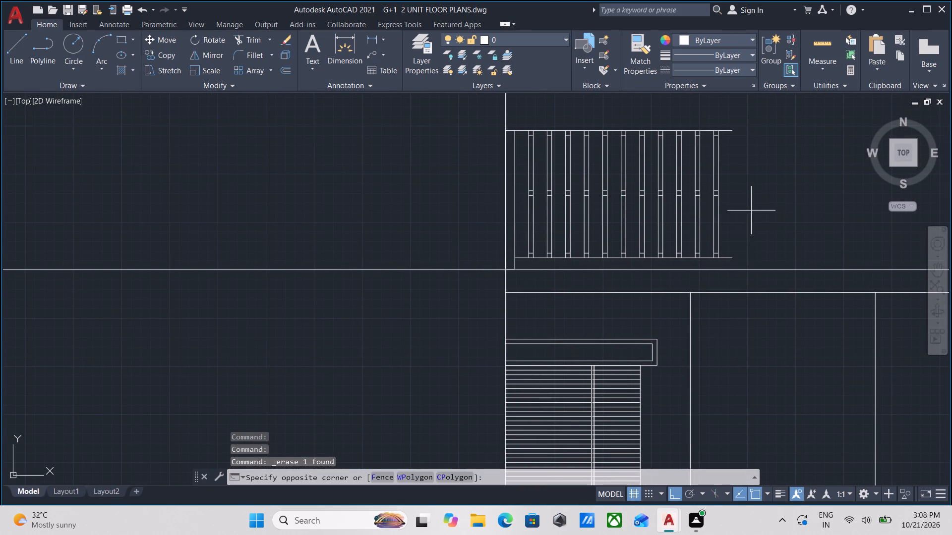
left_click_drag(751, 211, 745, 211)
left_click(655, 191)
middle_click_drag(754, 234, 720, 265)
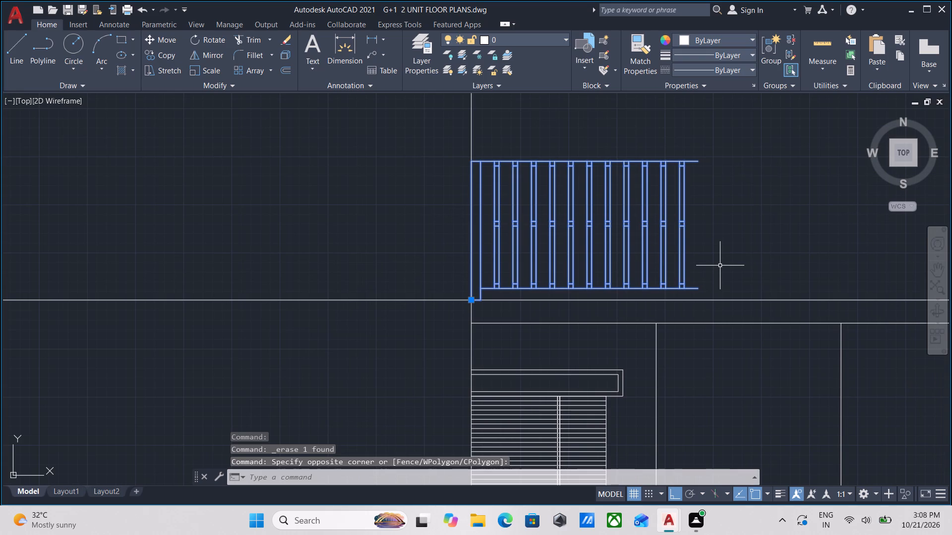
type("CO")
key("Return")
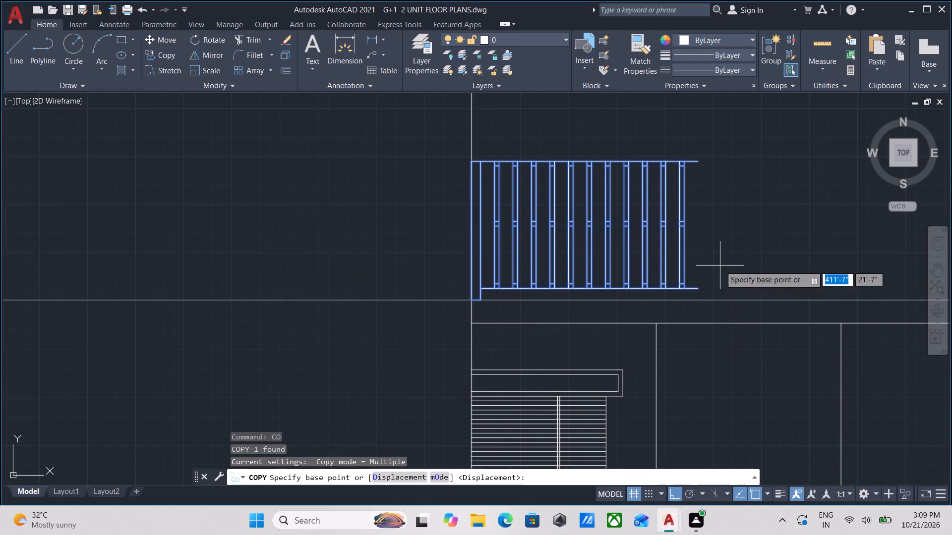
scroll(511, 314, "up", 2)
left_click(421, 283)
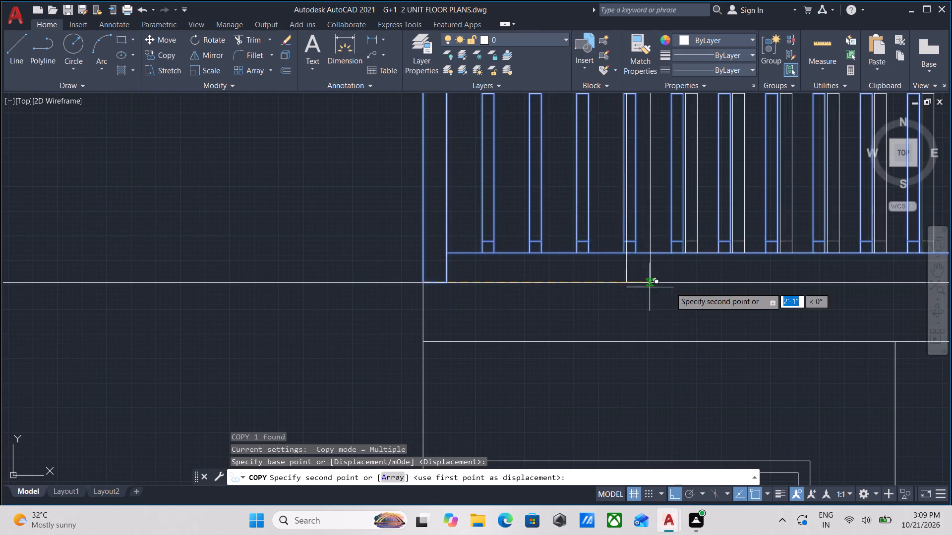
middle_click_drag(672, 287, 476, 278)
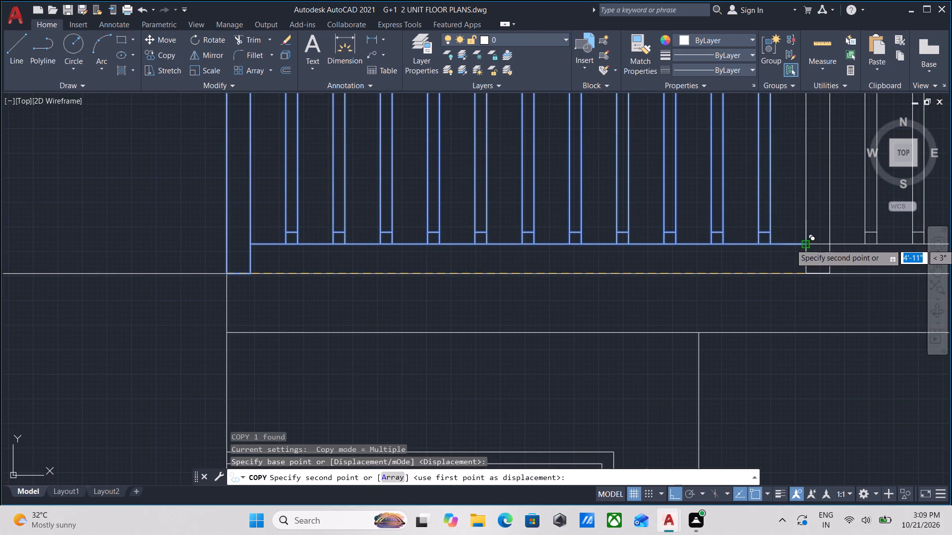
left_click(808, 270)
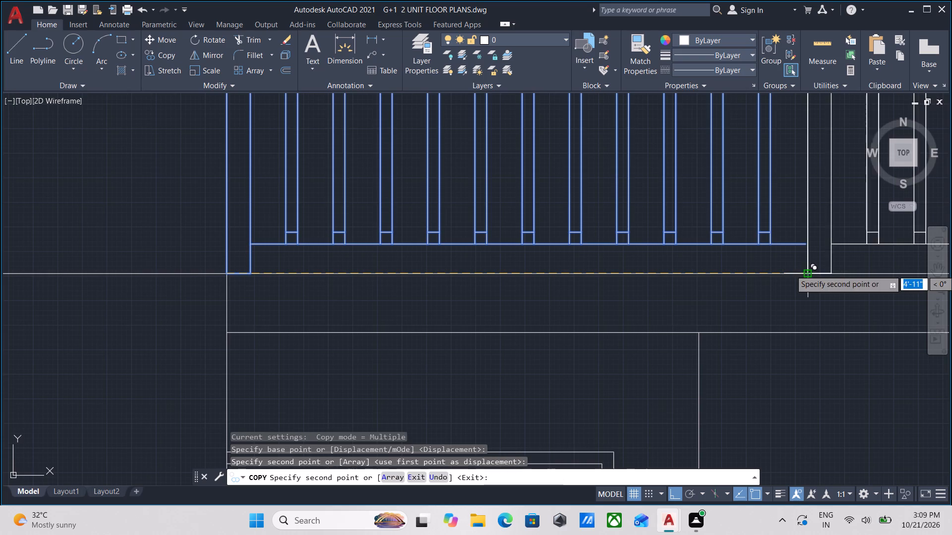
Place two more copies of the railing panel end to end along the roof line towards the far wall edge.
scroll(808, 270, "down", 3)
middle_click_drag(807, 270, 681, 287)
middle_click_drag(799, 286, 643, 282)
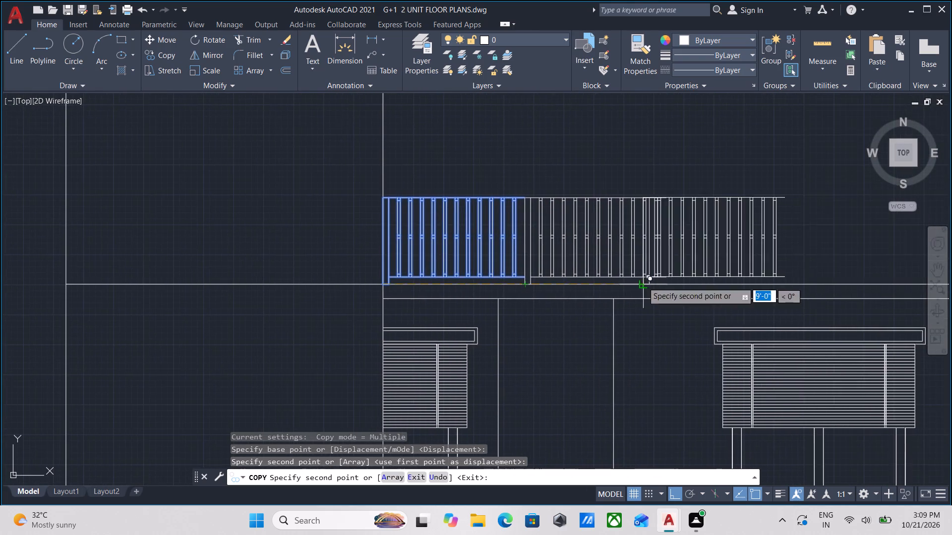
scroll(675, 281, "up", 3)
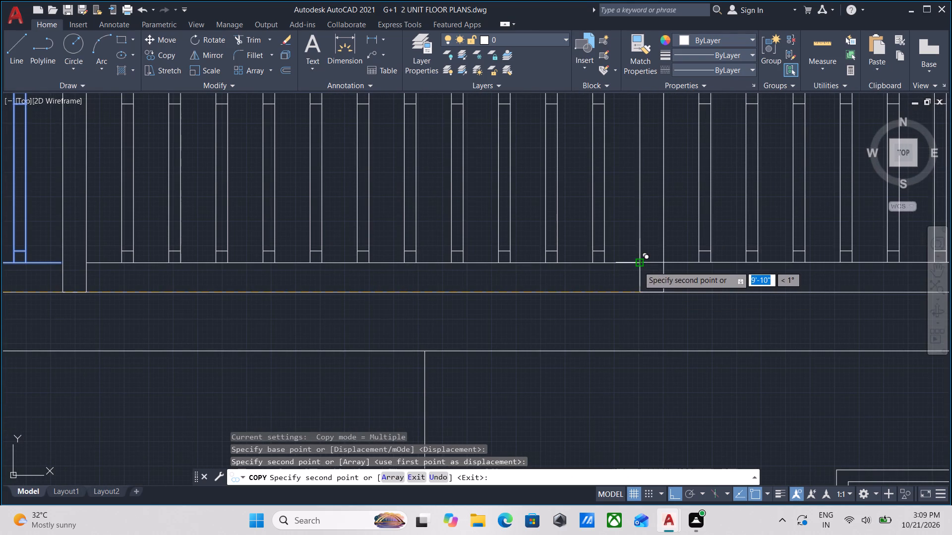
left_click(639, 287)
scroll(726, 267, "down", 1)
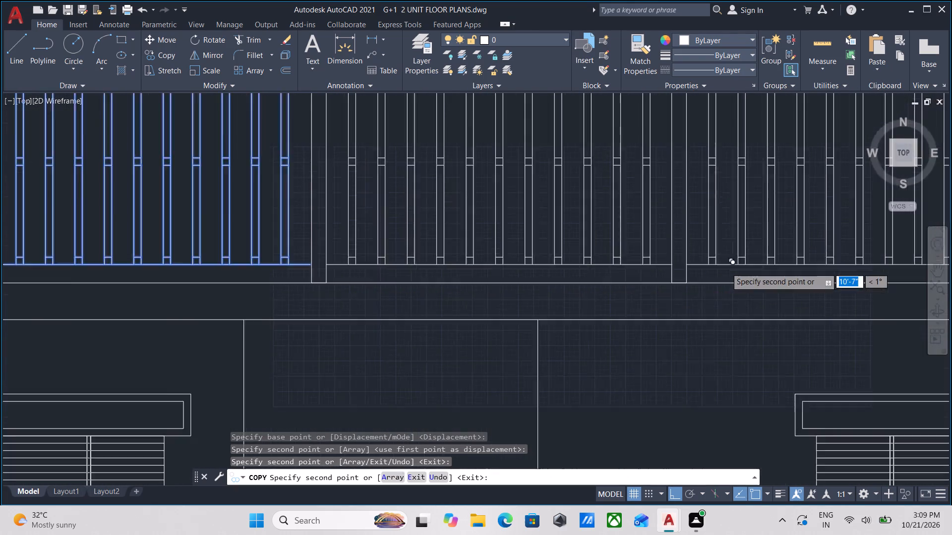
scroll(726, 267, "down", 1)
middle_click_drag(726, 267, 590, 267)
scroll(680, 269, "down", 2)
middle_click_drag(690, 272, 632, 278)
scroll(632, 278, "down", 1)
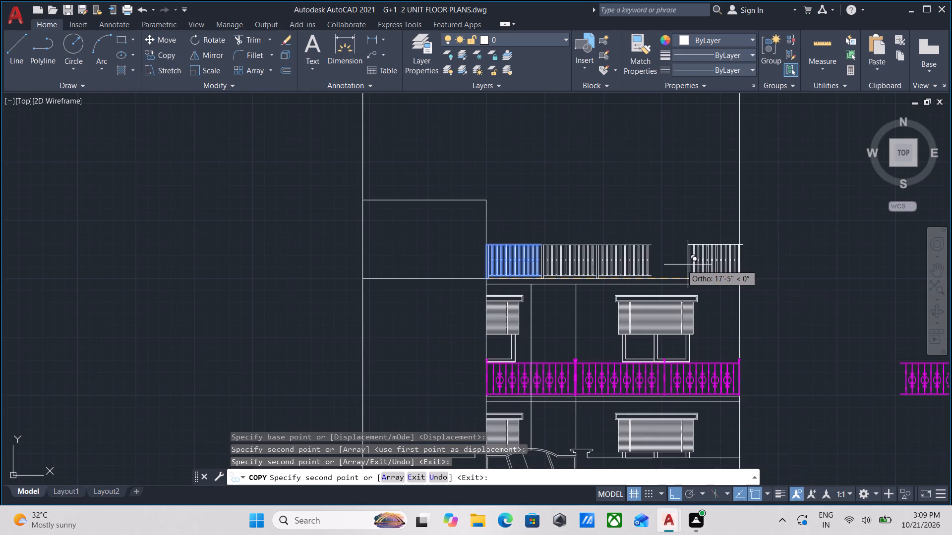
scroll(672, 266, "up", 2)
scroll(629, 279, "up", 2)
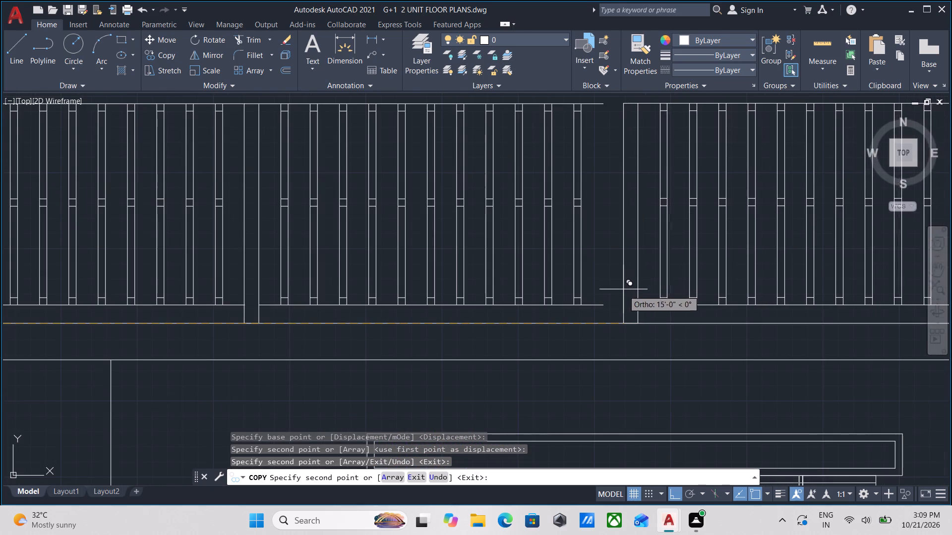
left_click(604, 317)
scroll(717, 306, "down", 2)
middle_click_drag(717, 306, 546, 291)
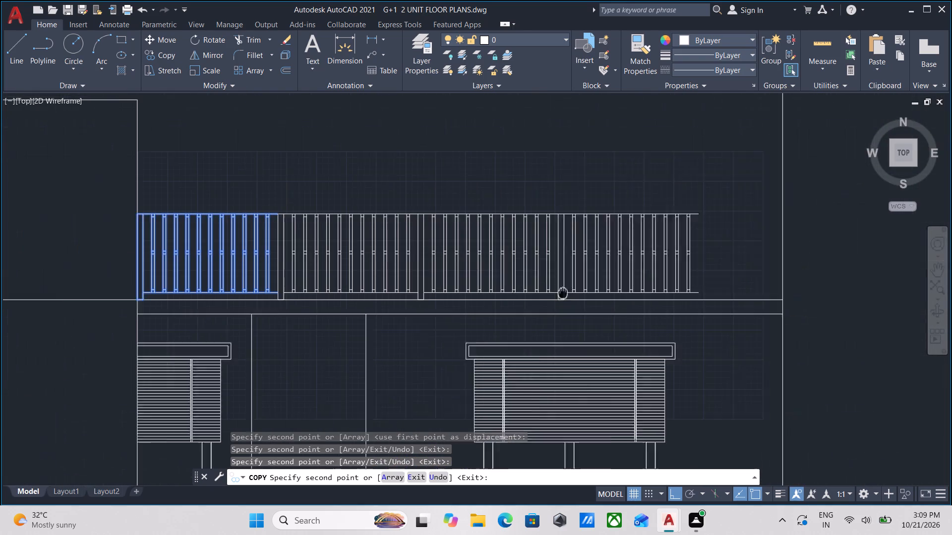
middle_click_drag(546, 291, 539, 290)
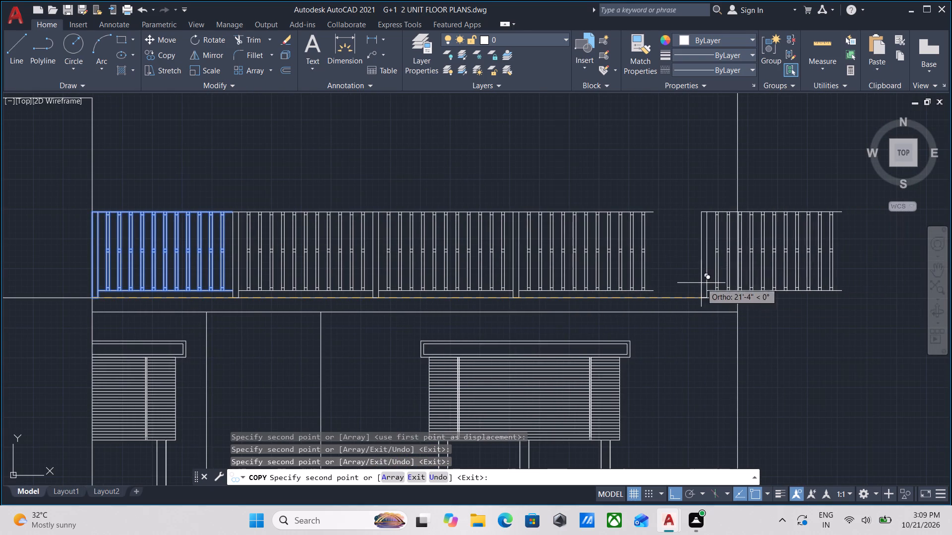
key("Escape")
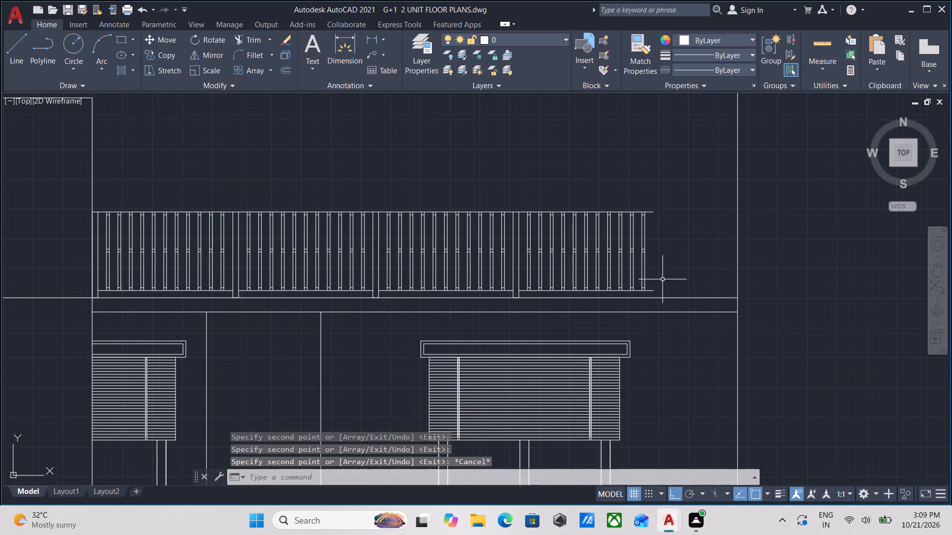
Measure the horizontal gap from the last railing panel's bottom rail end to the house's outer wall line.
scroll(646, 281, "up", 2)
middle_click_drag(684, 282, 701, 287)
type("DLI")
key("Return")
scroll(682, 305, "up", 2)
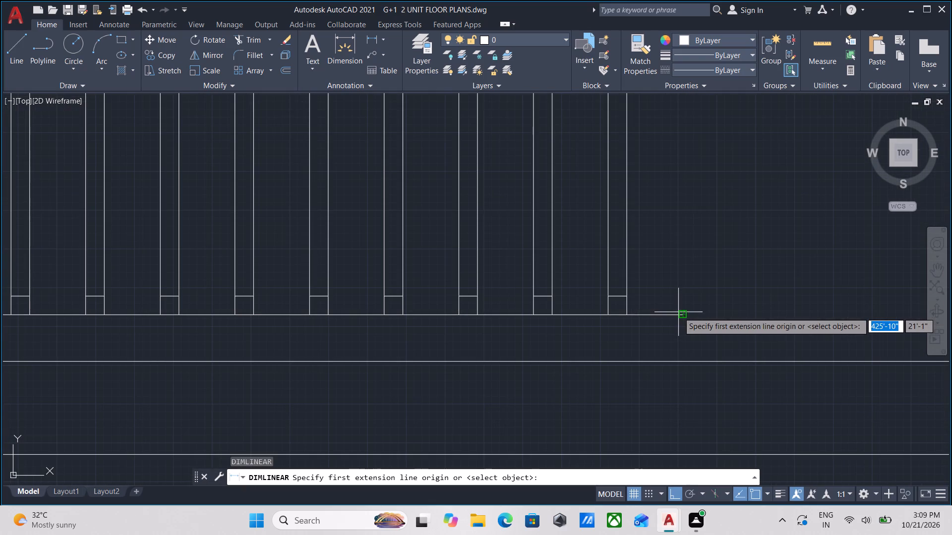
left_click(682, 317)
middle_click_drag(814, 306, 576, 311)
scroll(737, 305, "down", 2)
middle_click_drag(737, 306, 653, 309)
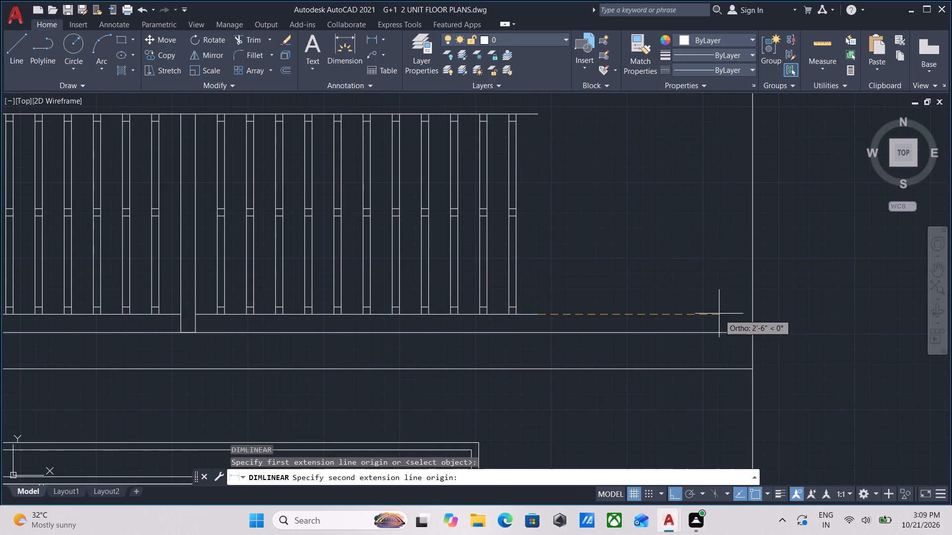
left_click(754, 317)
scroll(755, 312, "down", 1)
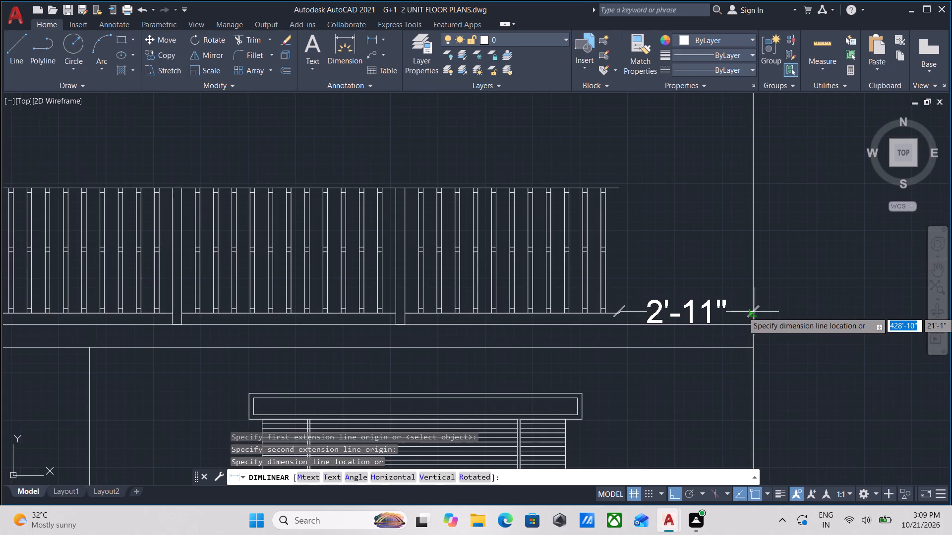
key("Escape")
Examine the roof railing run across the front elevation against the first-floor railing and the outer wall line.
scroll(627, 258, "down", 1)
middle_click_drag(628, 258, 640, 263)
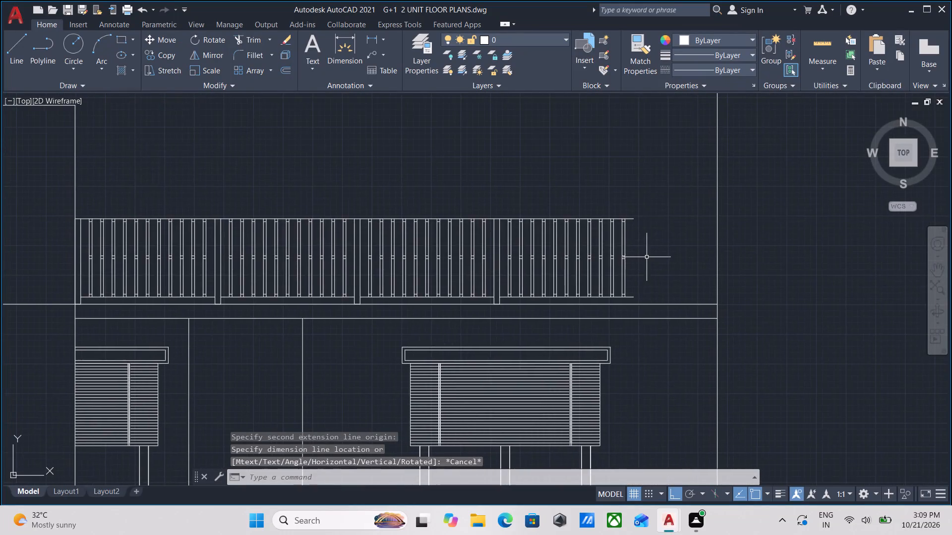
scroll(647, 257, "down", 1)
middle_click_drag(647, 257, 661, 242)
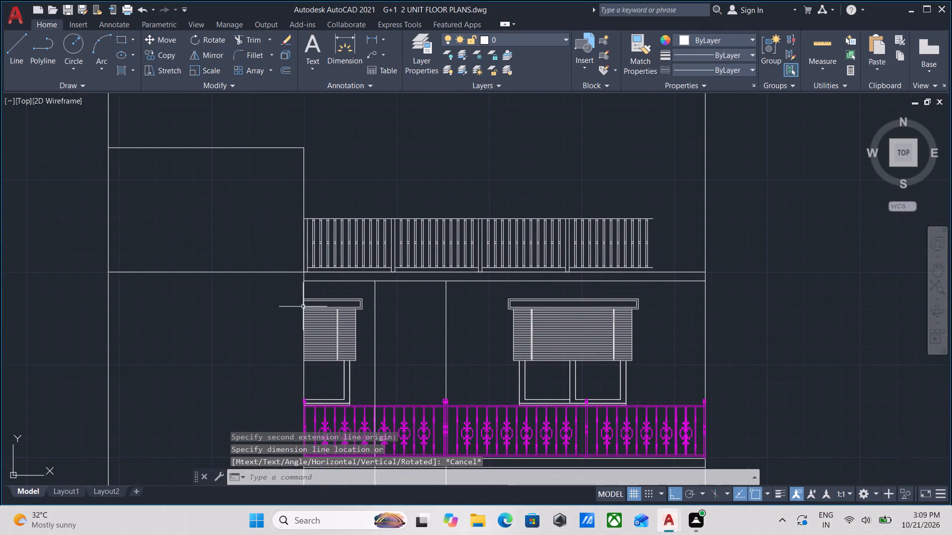
scroll(344, 290, "up", 1)
scroll(375, 290, "down", 1)
middle_click_drag(375, 290, 312, 293)
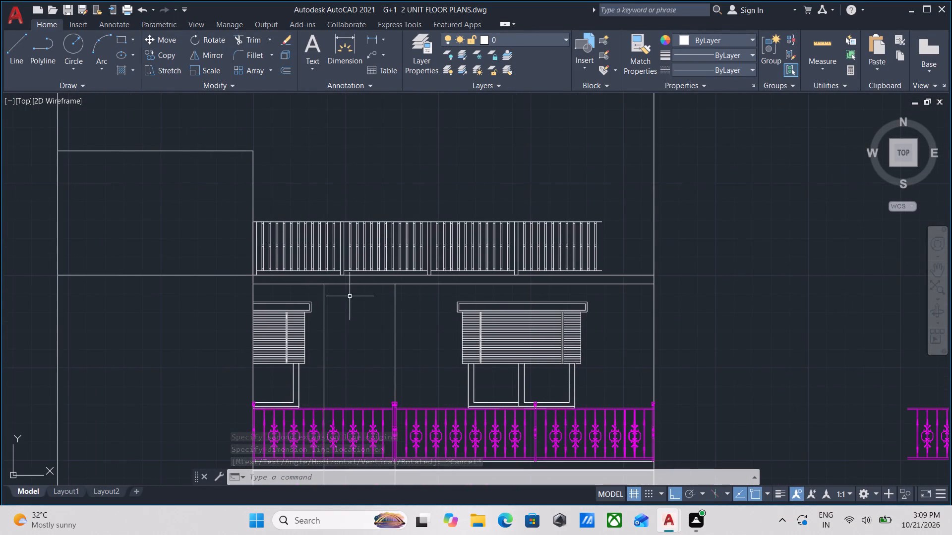
middle_click_drag(605, 295, 576, 314)
middle_click_drag(576, 325, 570, 363)
middle_click_drag(570, 363, 591, 338)
middle_click_drag(598, 335, 621, 321)
scroll(631, 318, "down", 1)
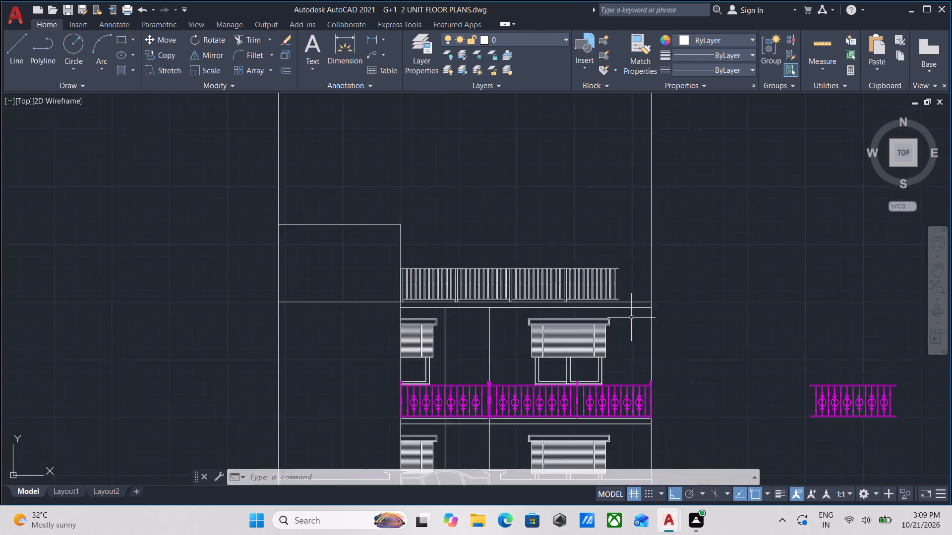
scroll(631, 318, "down", 1)
middle_click_drag(631, 318, 636, 279)
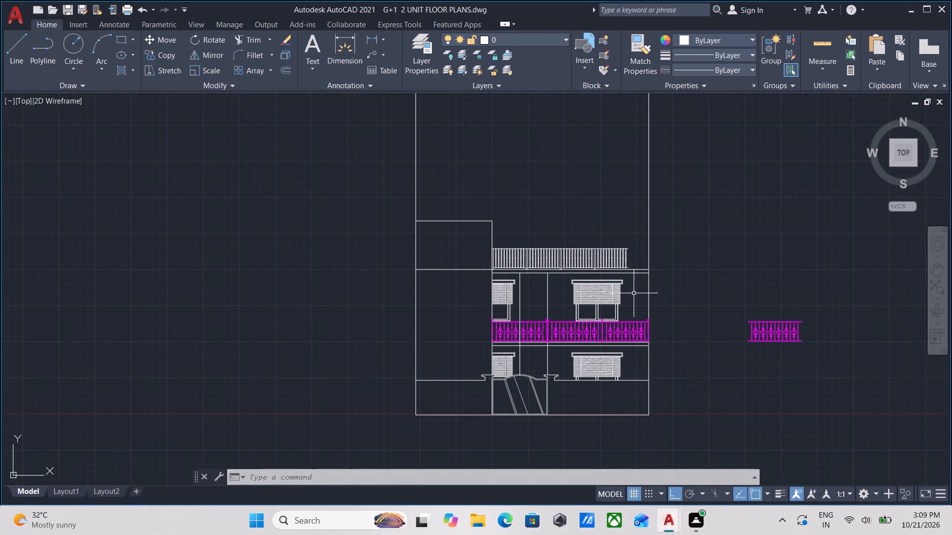
scroll(634, 231, "up", 2)
scroll(625, 298, "up", 2)
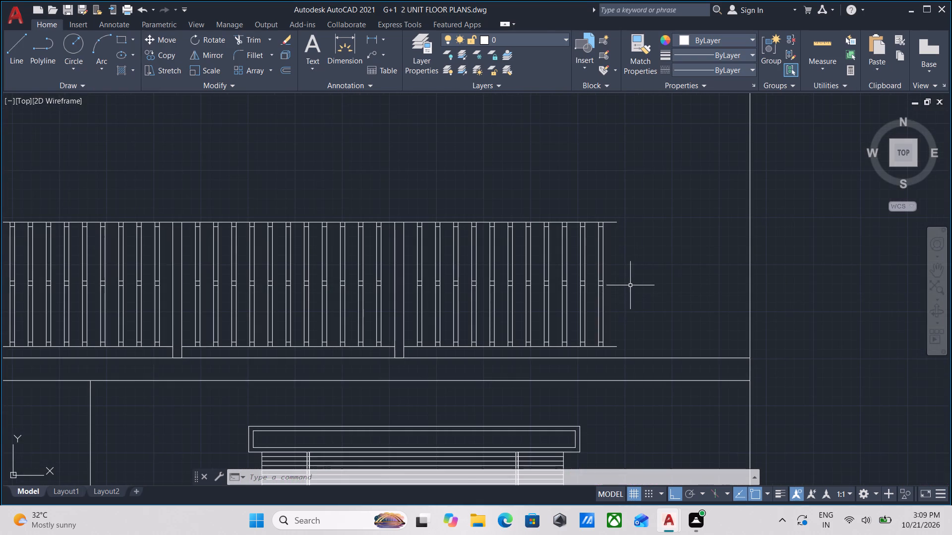
Copy the last roof railing panel horizontally about 13'-7" into the empty space beyond the outer wall line.
middle_click_drag(631, 285, 559, 286)
left_click(562, 285)
left_click(467, 221)
middle_click_drag(550, 284, 554, 274)
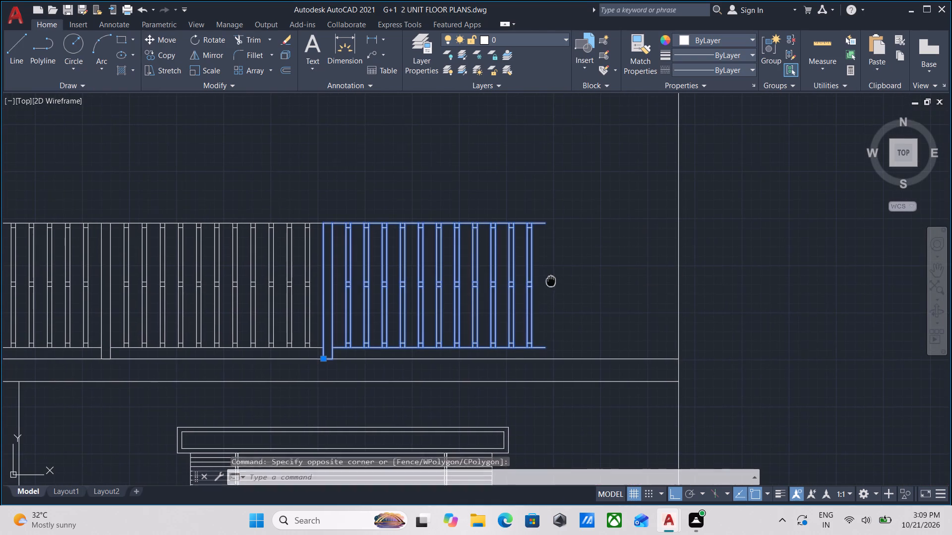
middle_click_drag(554, 274, 565, 259)
type("CO")
key("Return")
scroll(551, 309, "up", 2)
left_click(568, 341)
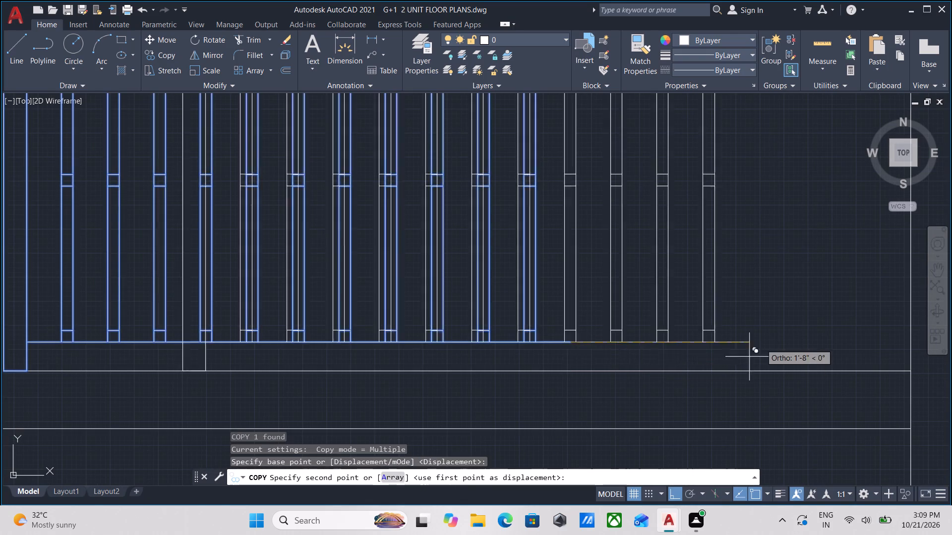
scroll(764, 336, "down", 1)
middle_click_drag(758, 336, 377, 292)
scroll(760, 299, "down", 2)
middle_click_drag(760, 299, 577, 299)
left_click(764, 312)
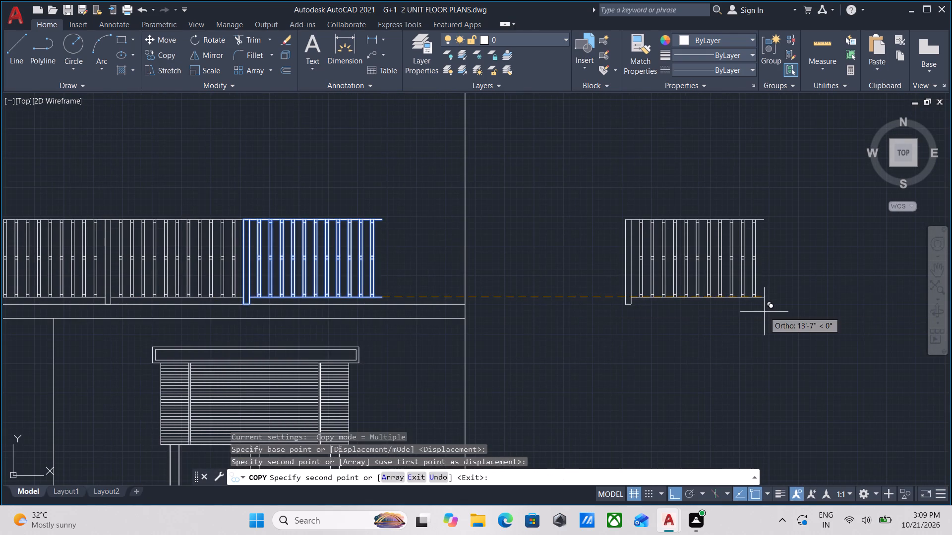
key("Escape")
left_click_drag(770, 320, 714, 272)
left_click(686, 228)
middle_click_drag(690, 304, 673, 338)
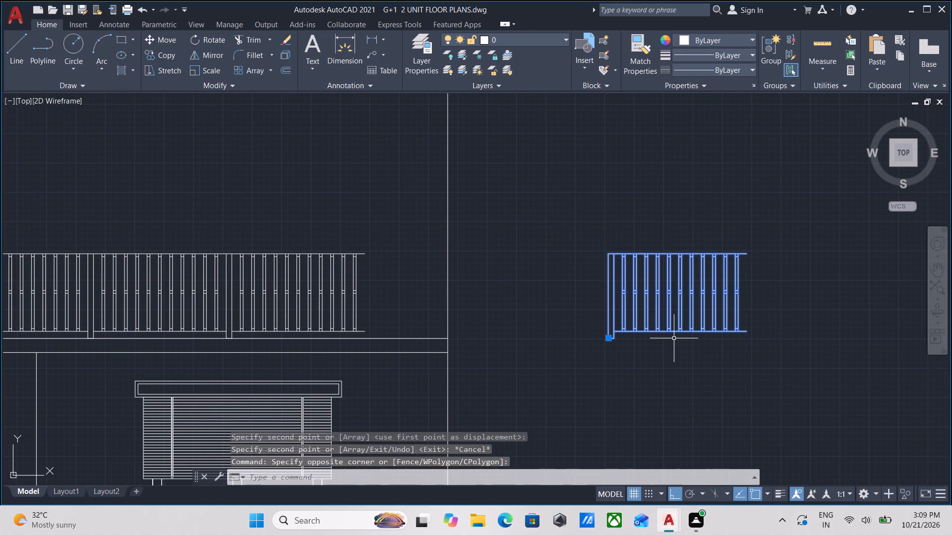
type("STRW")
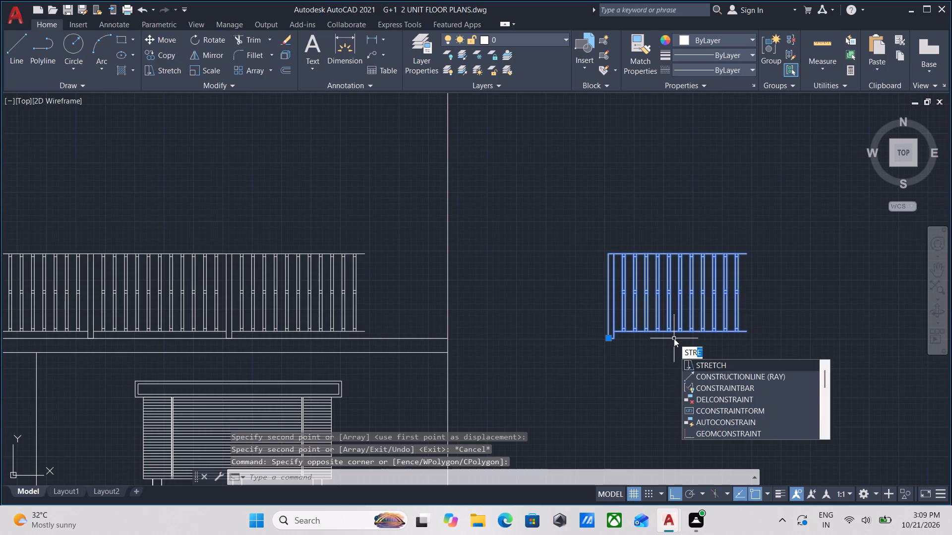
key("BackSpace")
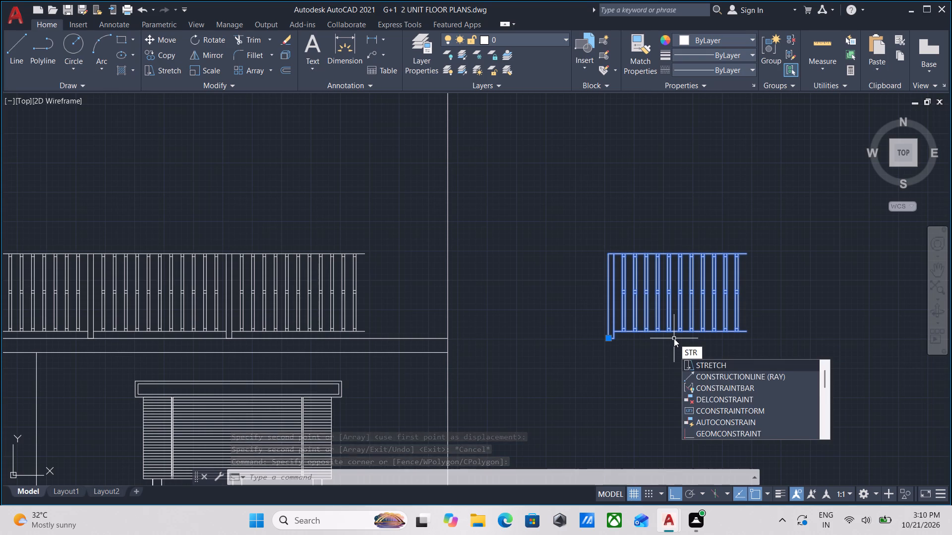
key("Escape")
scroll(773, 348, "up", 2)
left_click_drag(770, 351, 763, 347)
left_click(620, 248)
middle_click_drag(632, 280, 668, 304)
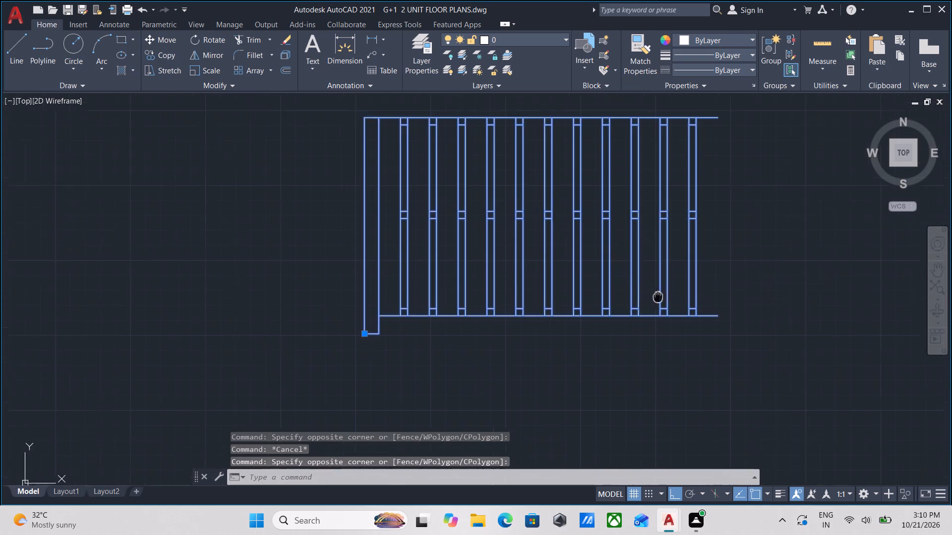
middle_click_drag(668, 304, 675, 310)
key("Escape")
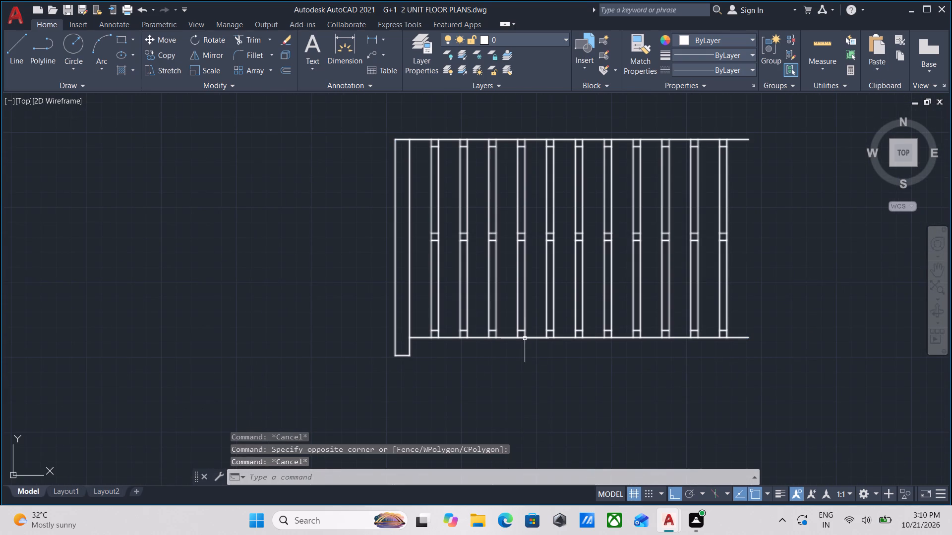
Measure the overall width of the copied railing panel from the post's outer bottom corner to the free rail end.
key("d")
key("l")
key("i")
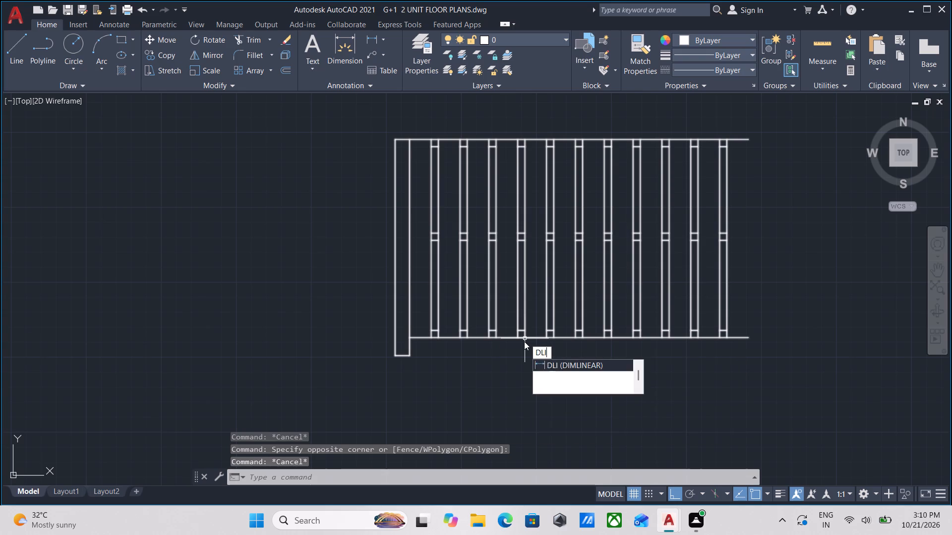
key("Return")
scroll(428, 363, "up", 2)
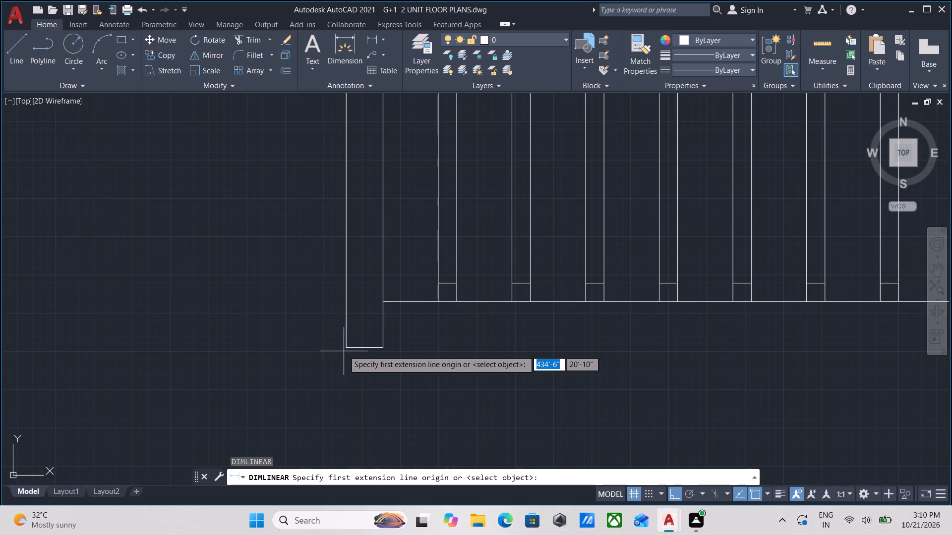
left_click(344, 347)
middle_click_drag(738, 371, 456, 359)
scroll(719, 370, "down", 1)
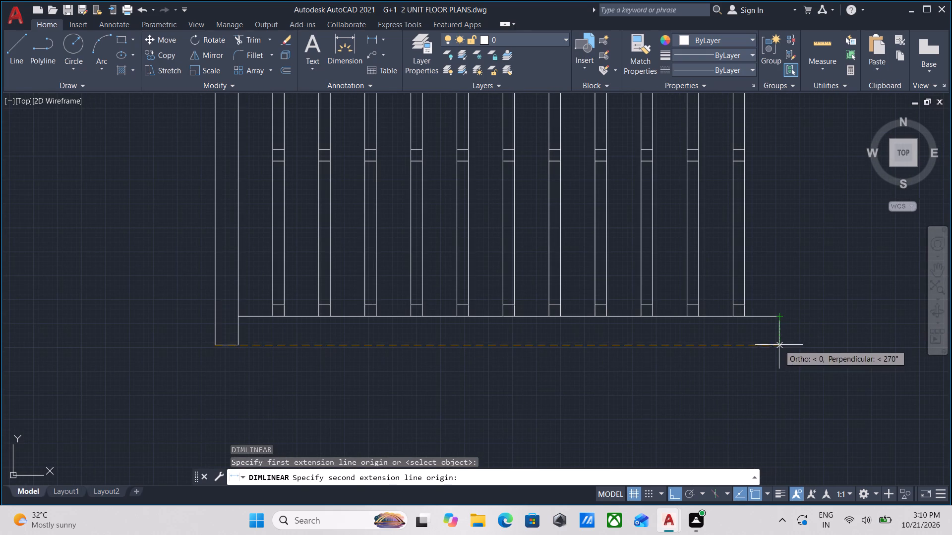
left_click(779, 345)
scroll(779, 345, "down", 1)
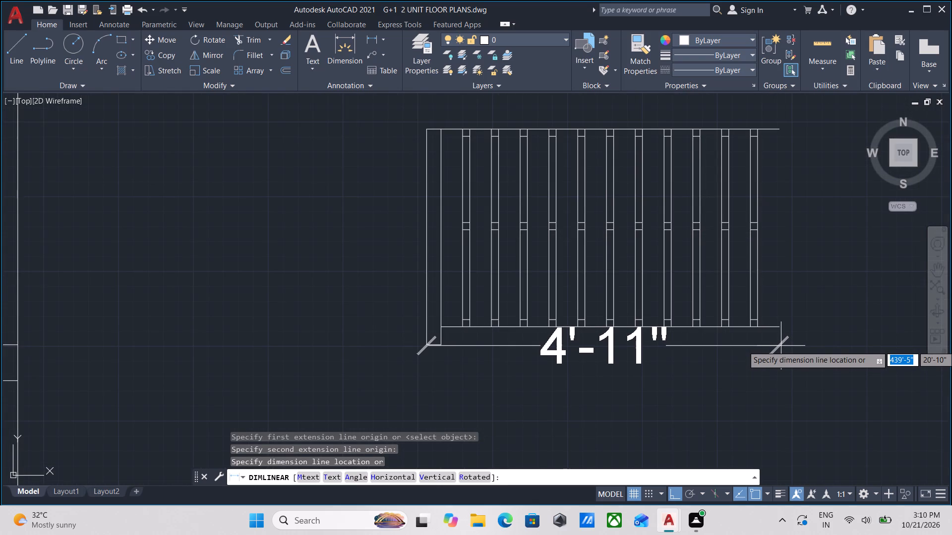
key("Escape")
Measure the horizontal gap from the last roof railing panel's bottom rail end to the outer wall line.
scroll(781, 346, "down", 1)
middle_click_drag(781, 346, 870, 328)
middle_click_drag(531, 339, 677, 323)
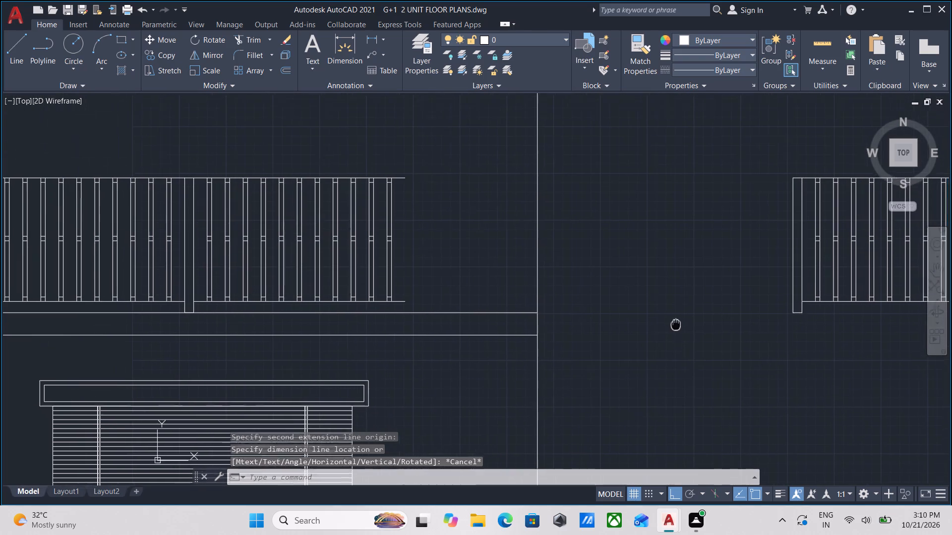
middle_click_drag(677, 323, 677, 322)
type("DLI")
key("Return")
scroll(469, 328, "up", 2)
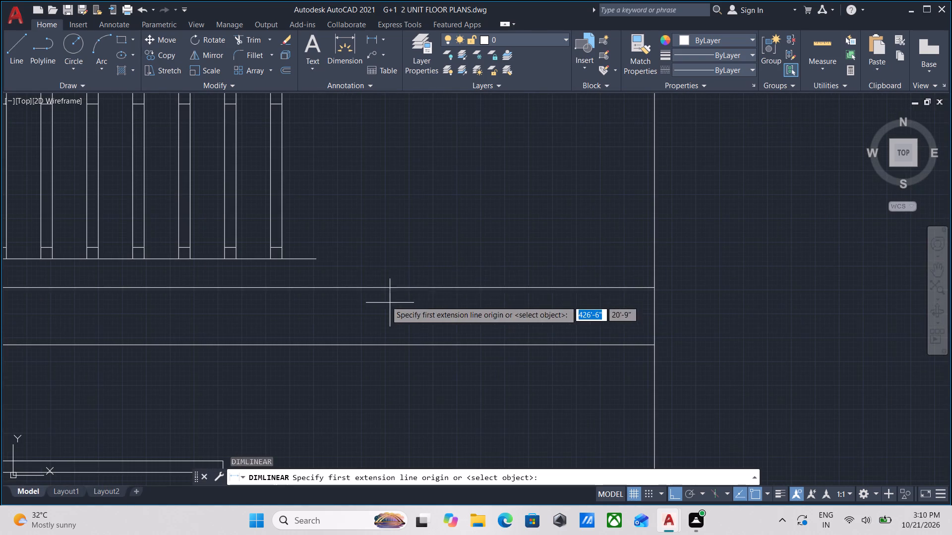
left_click(320, 260)
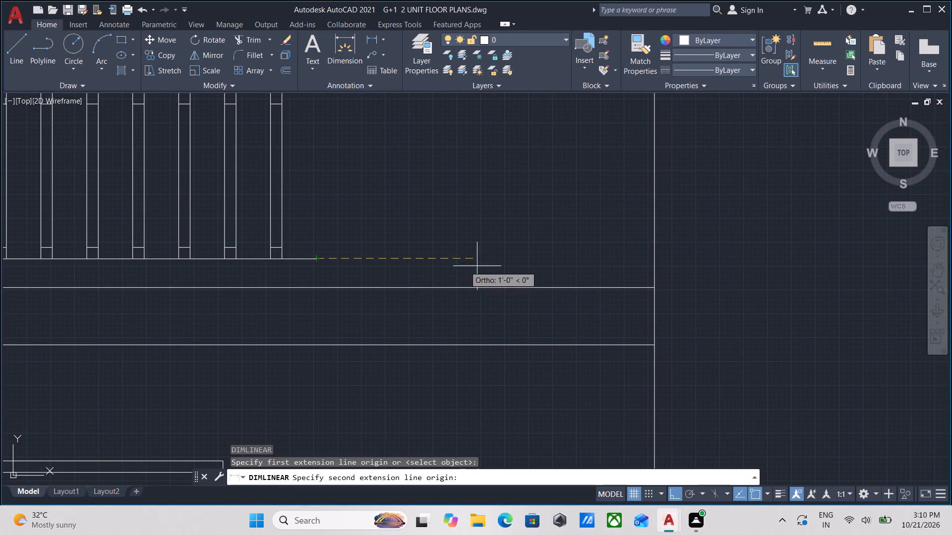
left_click(652, 259)
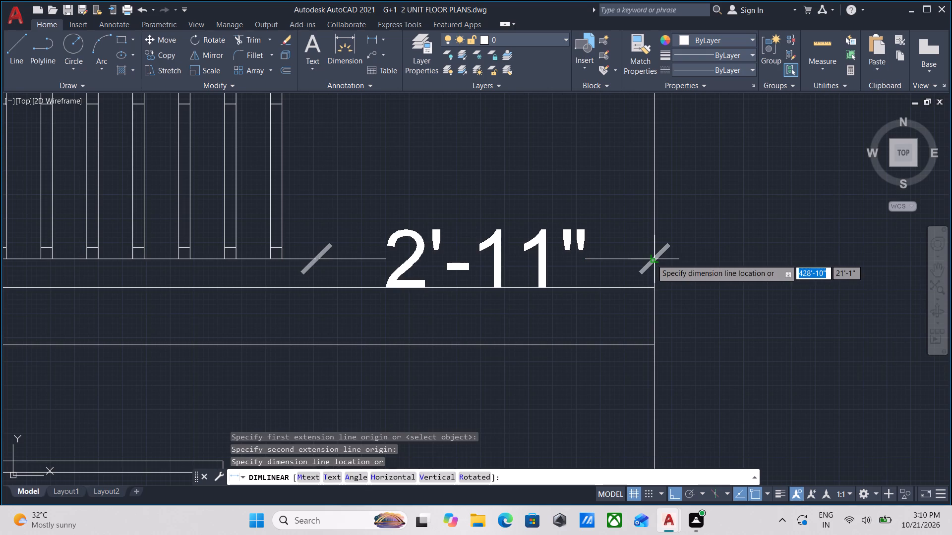
key("Escape")
Measure the copied railing panel's overall width again, from the post's outer bottom corner to the bottom rail's free end.
scroll(652, 259, "down", 2)
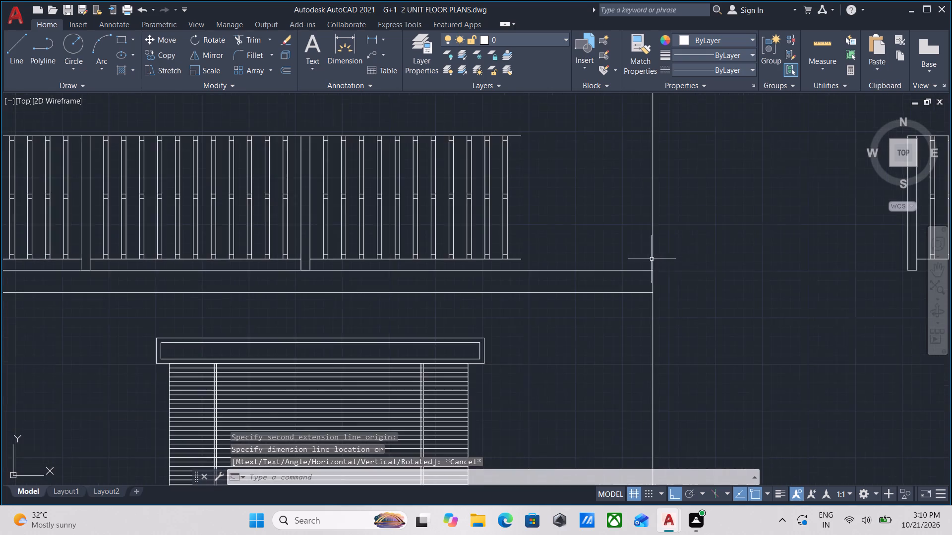
middle_click_drag(675, 257, 285, 255)
scroll(515, 285, "up", 1)
middle_click_drag(518, 286, 508, 317)
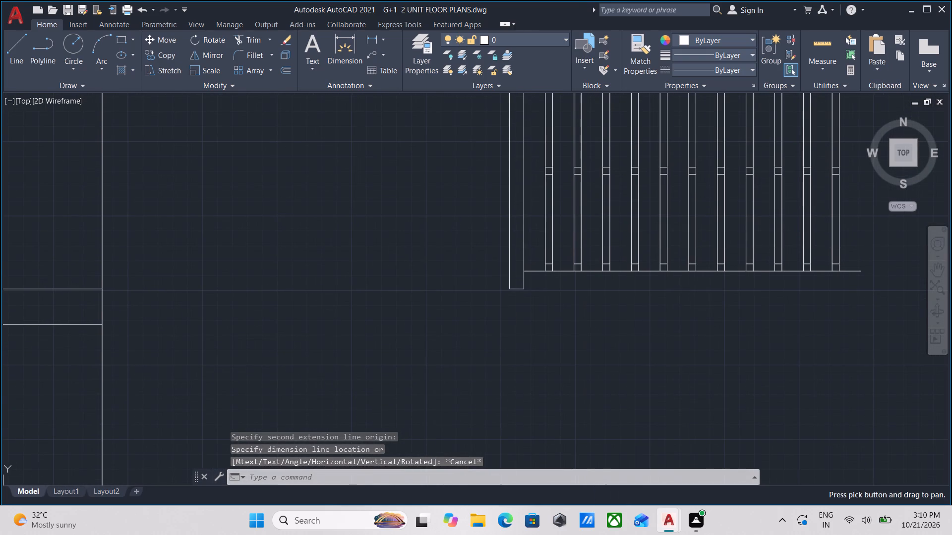
type("DLI")
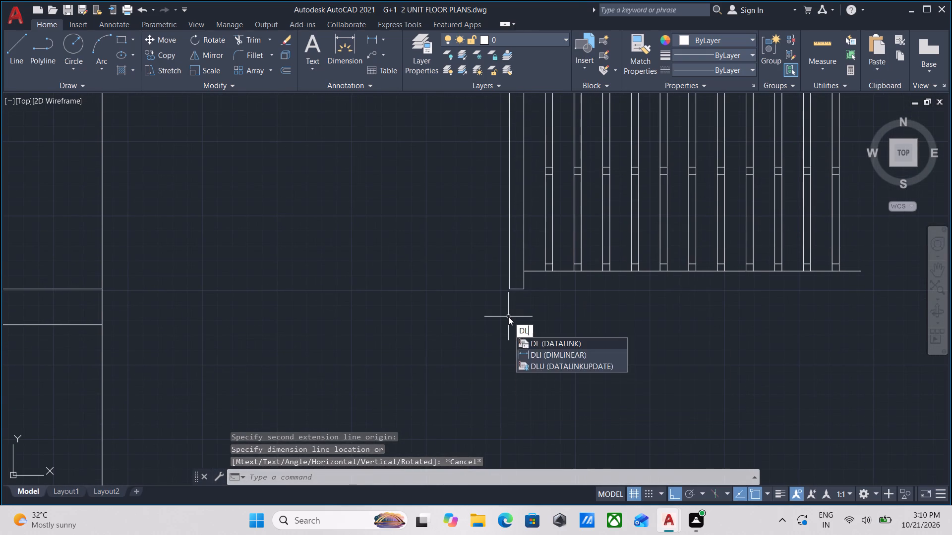
key("Return")
scroll(538, 300, "up", 2)
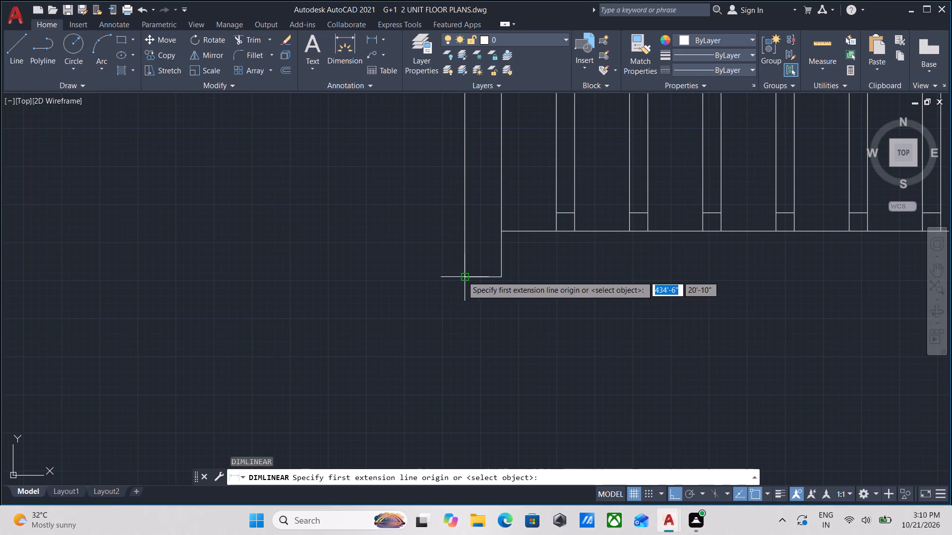
left_click(462, 276)
middle_click_drag(693, 277, 421, 283)
middle_click_drag(833, 256, 494, 265)
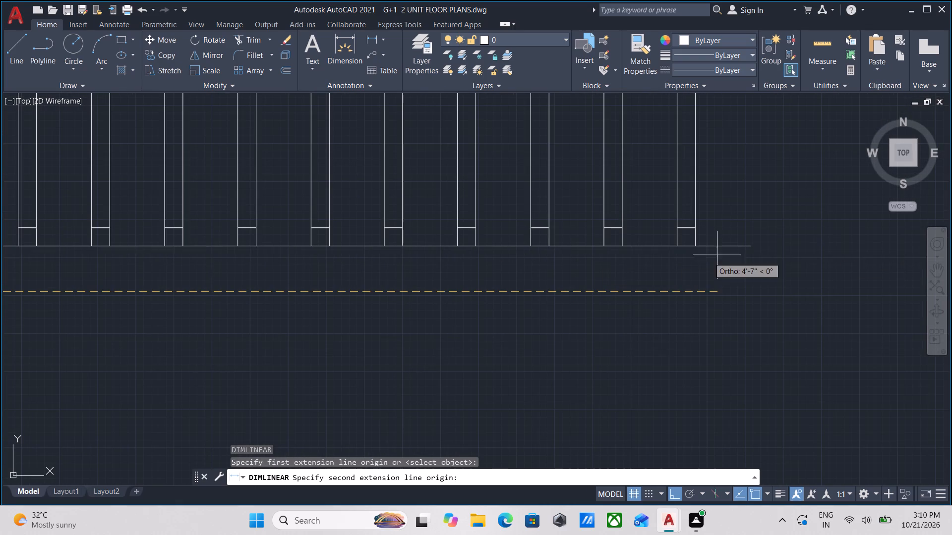
left_click(751, 247)
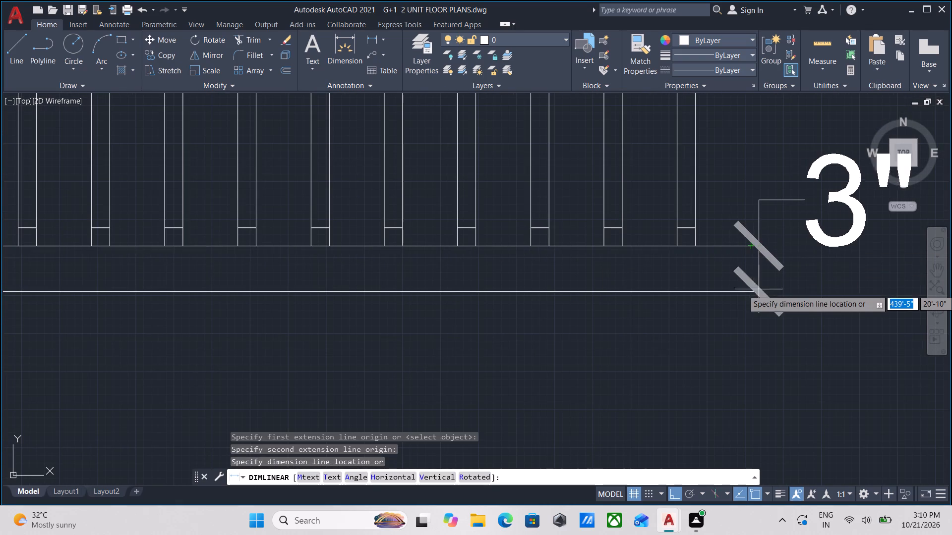
scroll(760, 297, "down", 2)
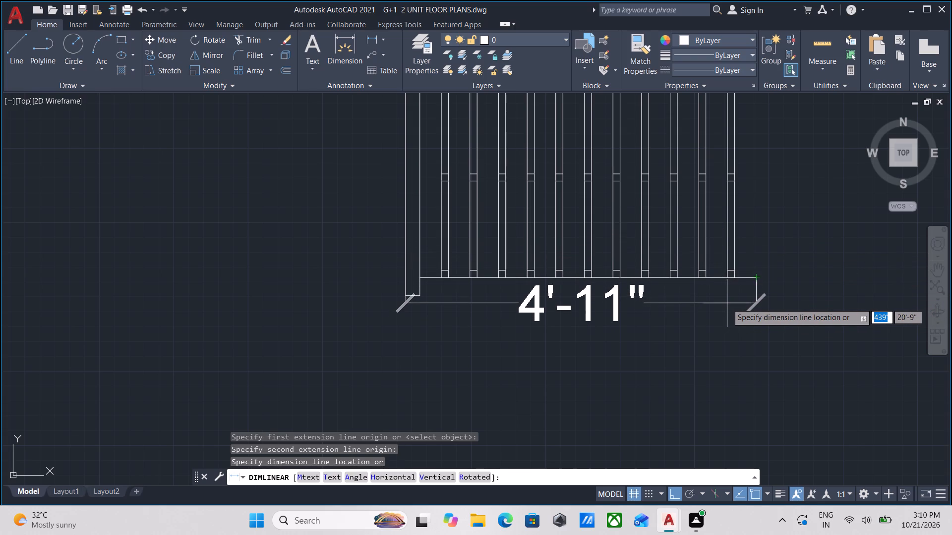
key("Escape")
Explode the copied railing panel beyond the outer wall line into separate objects.
middle_click_drag(728, 309, 731, 366)
left_click_drag(795, 383, 791, 375)
middle_click_drag(614, 159, 615, 210)
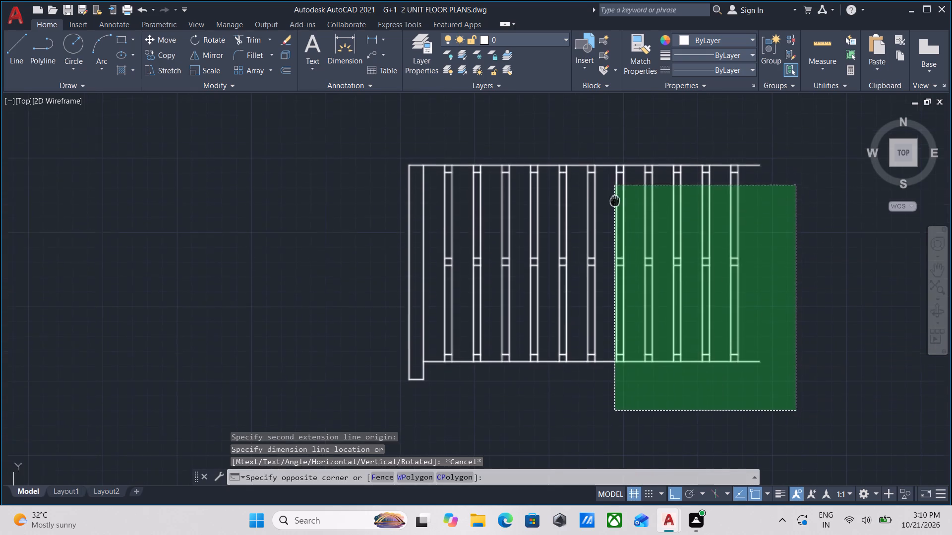
middle_click_drag(615, 210, 616, 220)
left_click(607, 163)
scroll(629, 219, "down", 1)
middle_click_drag(629, 221, 670, 205)
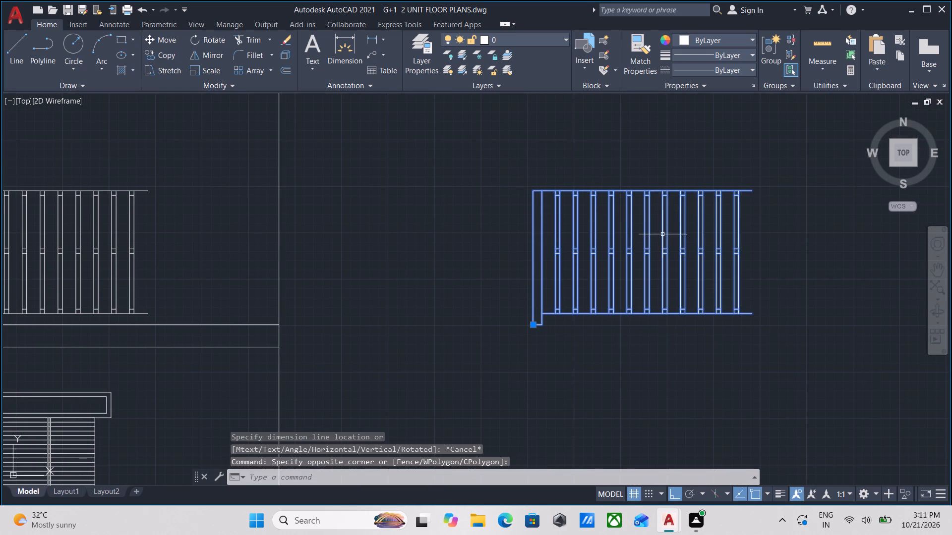
key("x")
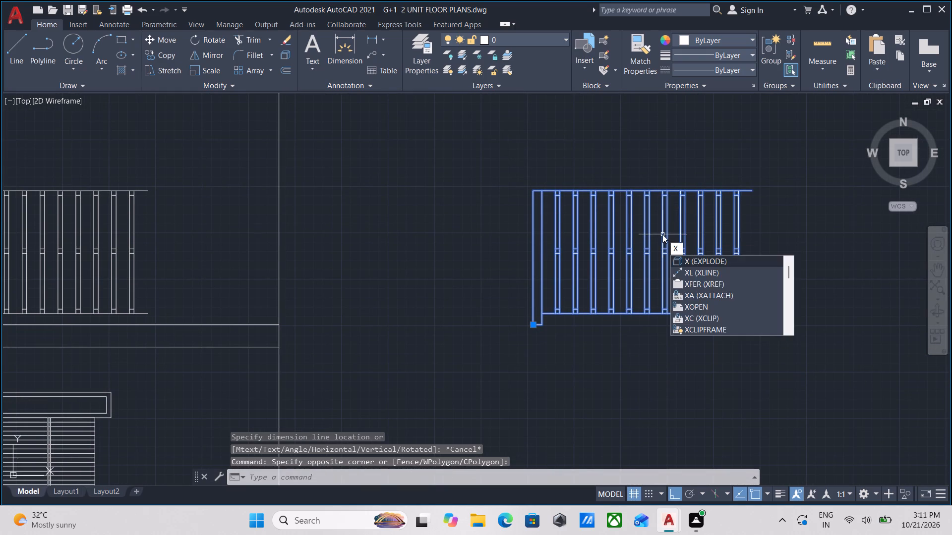
key("Return")
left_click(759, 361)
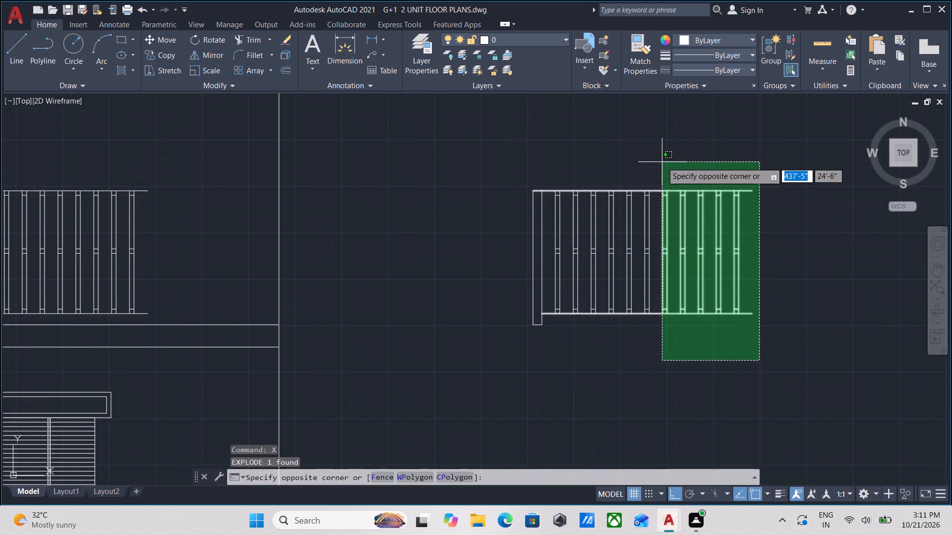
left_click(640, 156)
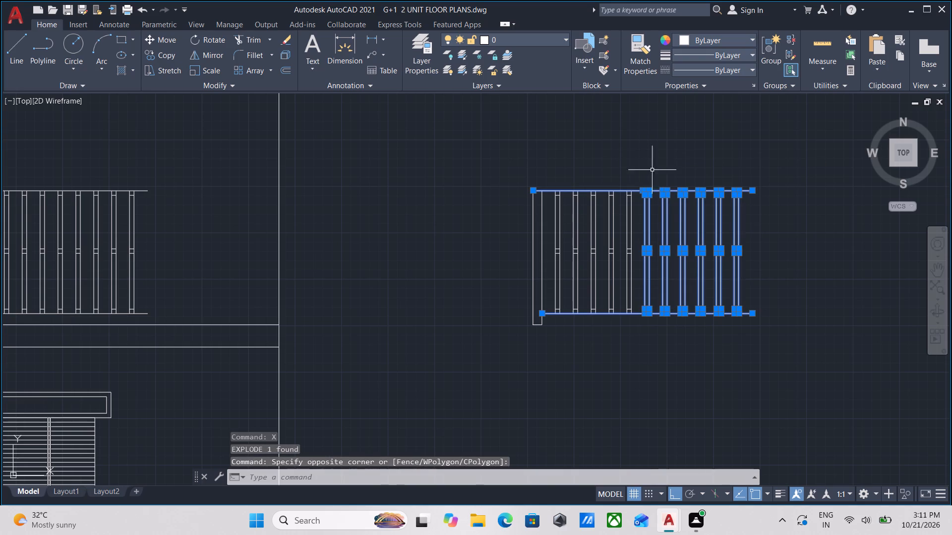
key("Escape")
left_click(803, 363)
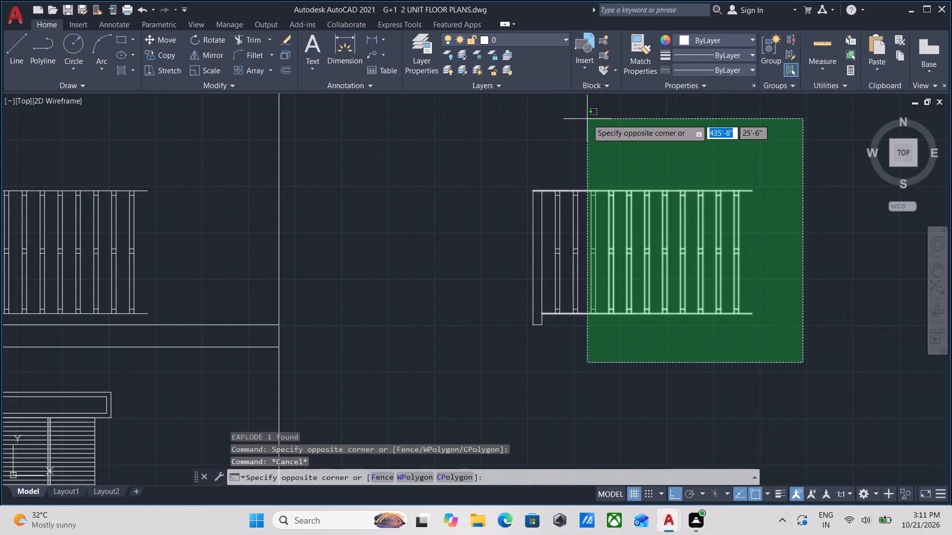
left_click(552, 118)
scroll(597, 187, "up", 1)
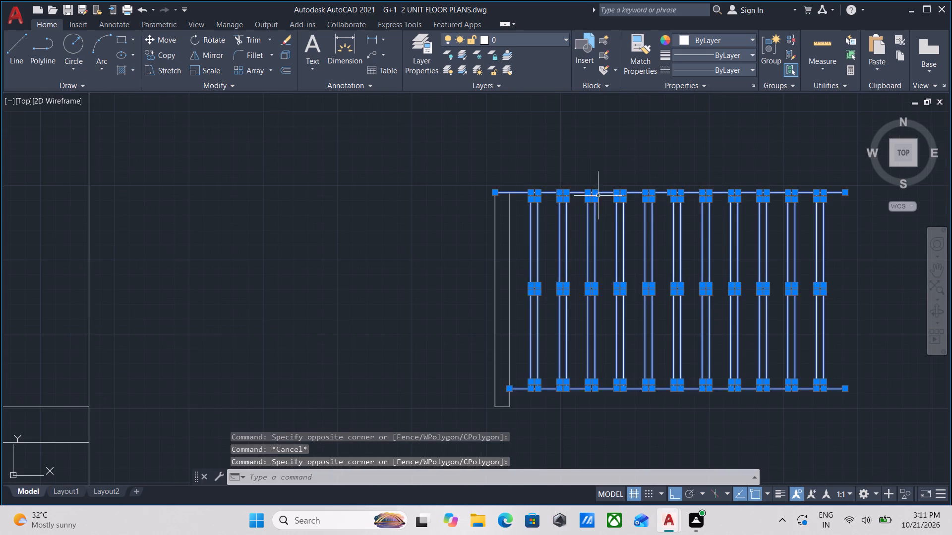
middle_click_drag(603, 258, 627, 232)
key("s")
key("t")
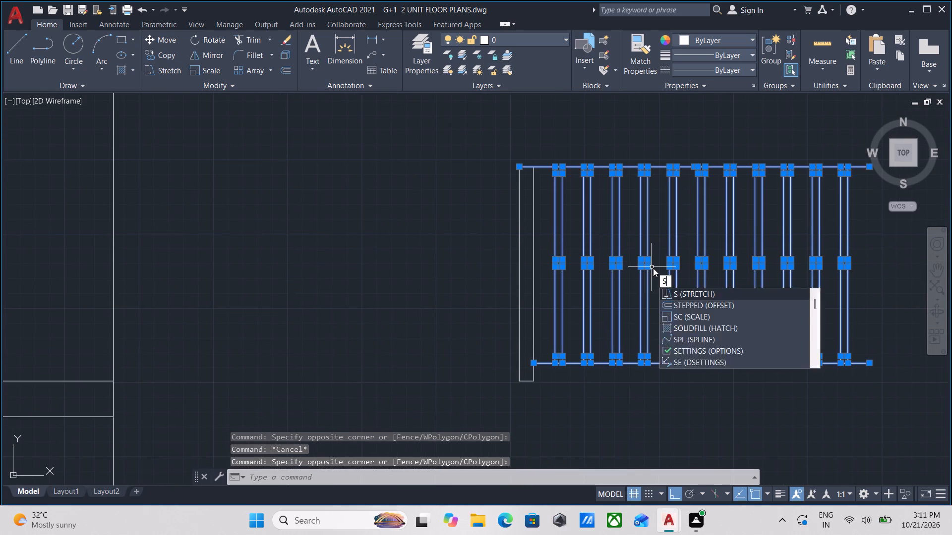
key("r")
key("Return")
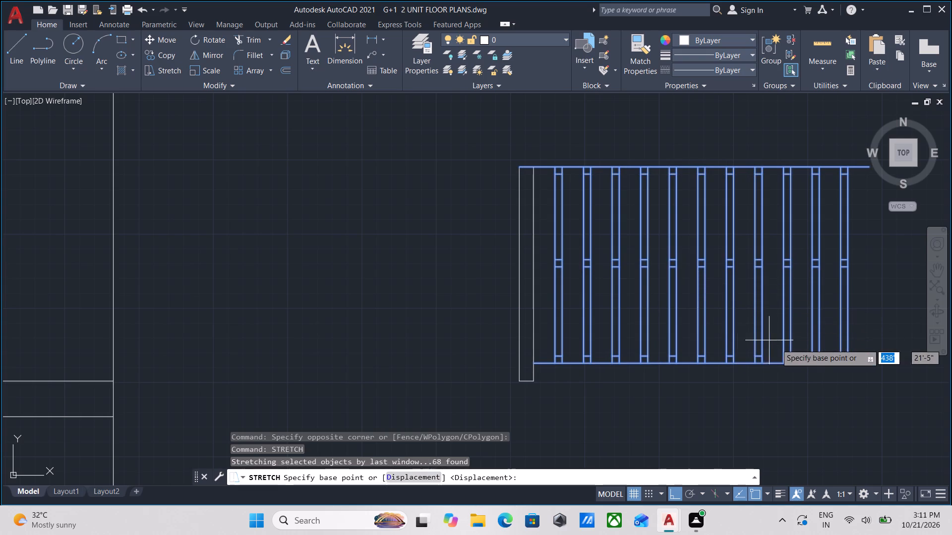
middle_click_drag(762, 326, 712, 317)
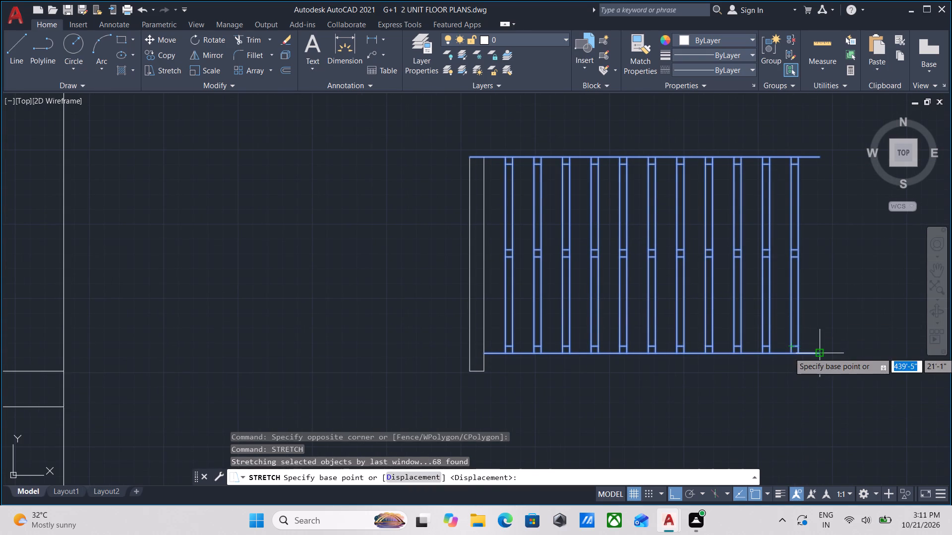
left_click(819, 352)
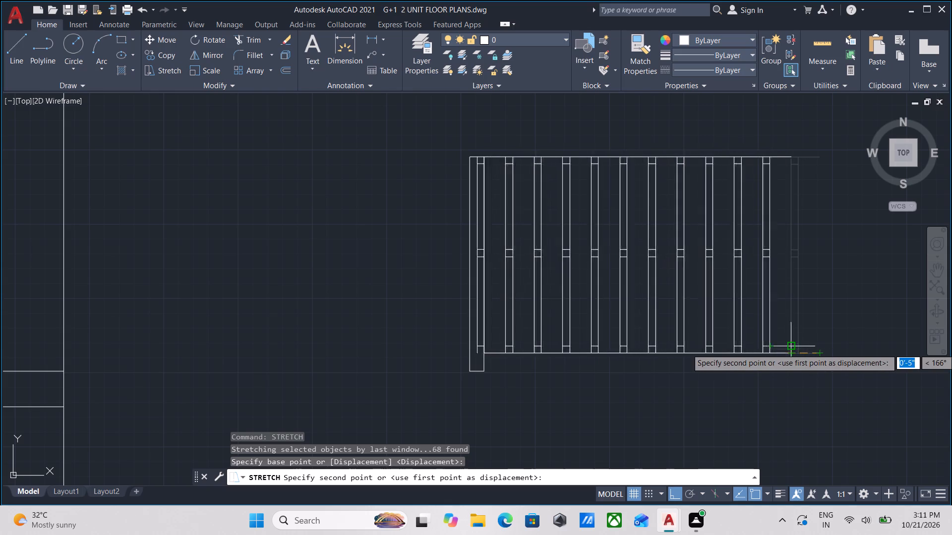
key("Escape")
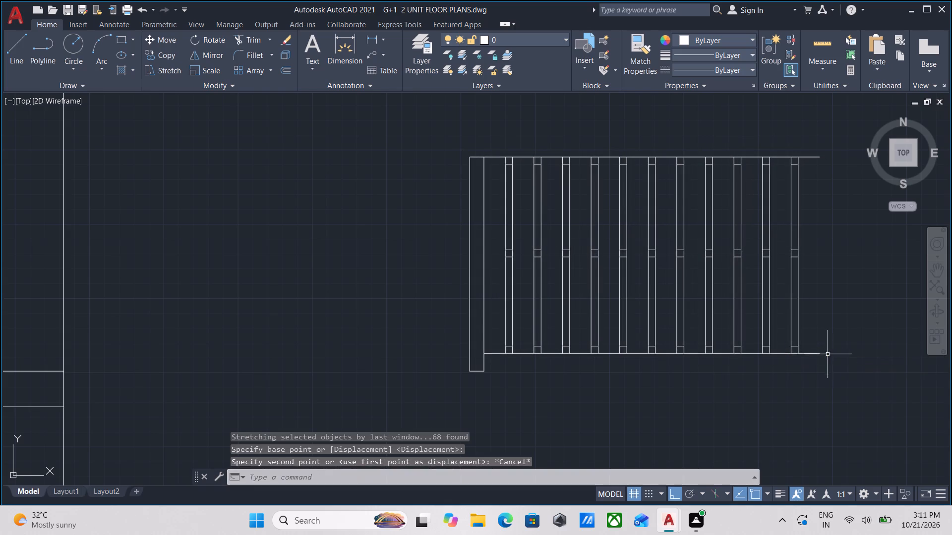
Stretch the exploded panel's free end, including its last three balusters and both rail ends, 2' towards the post.
left_click(846, 375)
middle_click(739, 163)
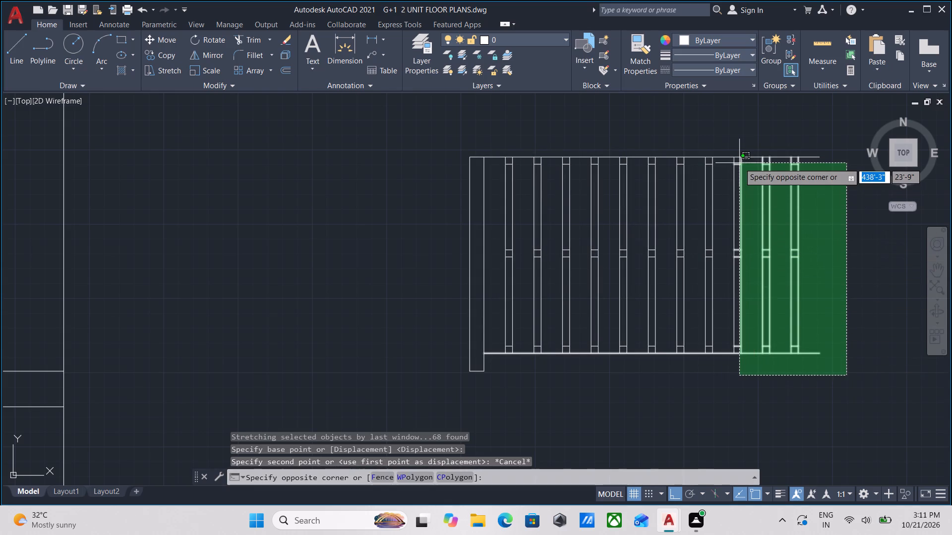
scroll(739, 163, "down", 2)
scroll(739, 163, "up", 2)
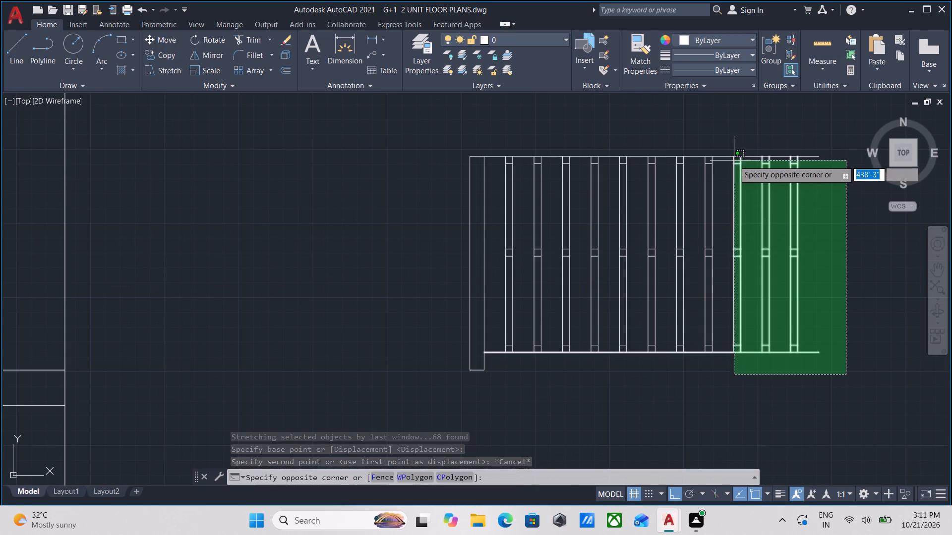
left_click(725, 136)
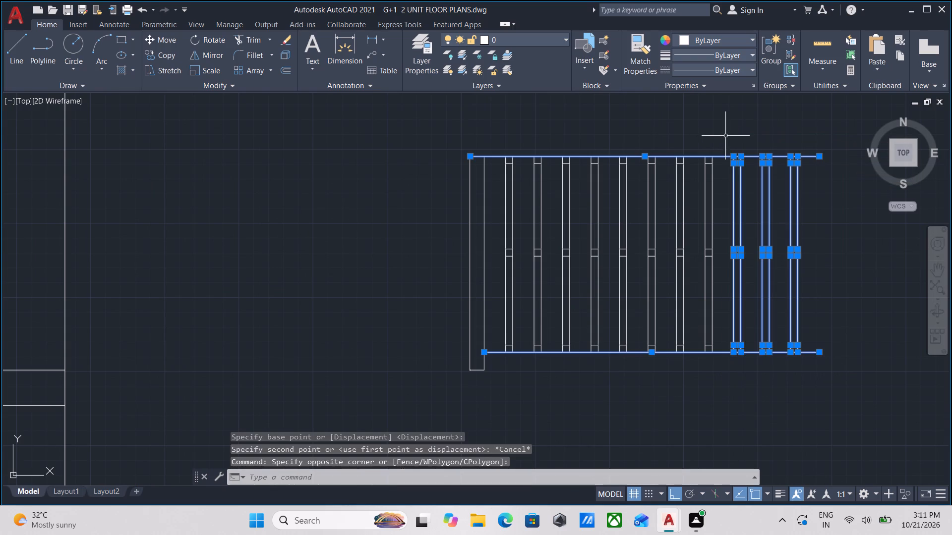
key("s")
key("t")
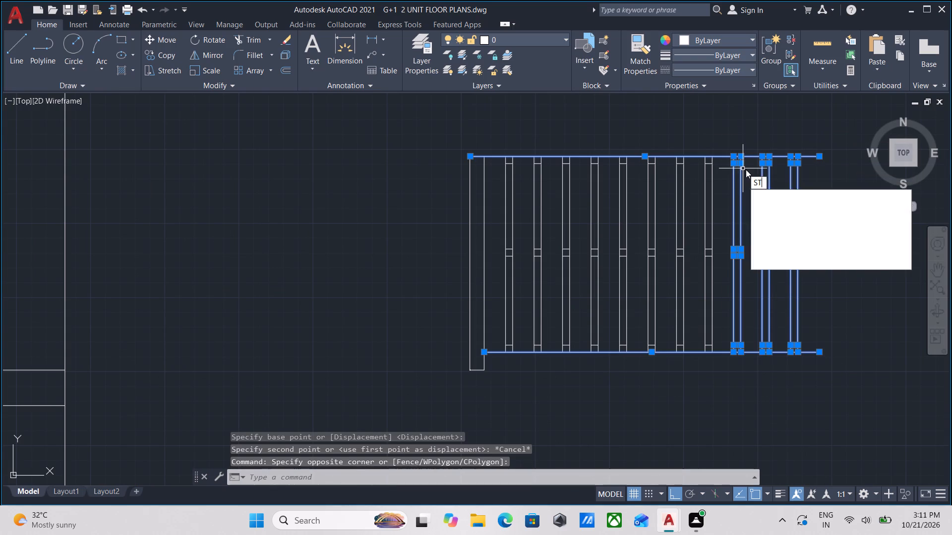
key("r")
key("Return")
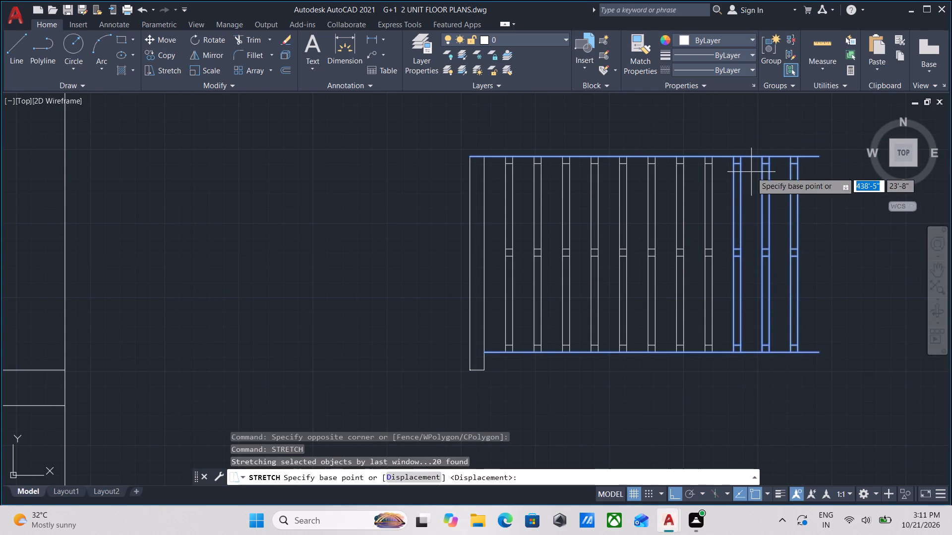
left_click(819, 352)
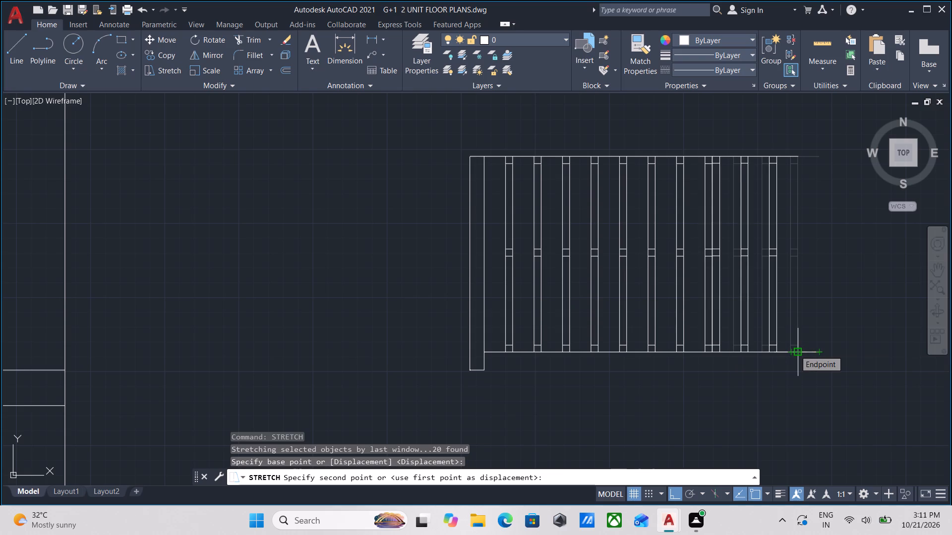
type("2'")
key("Return")
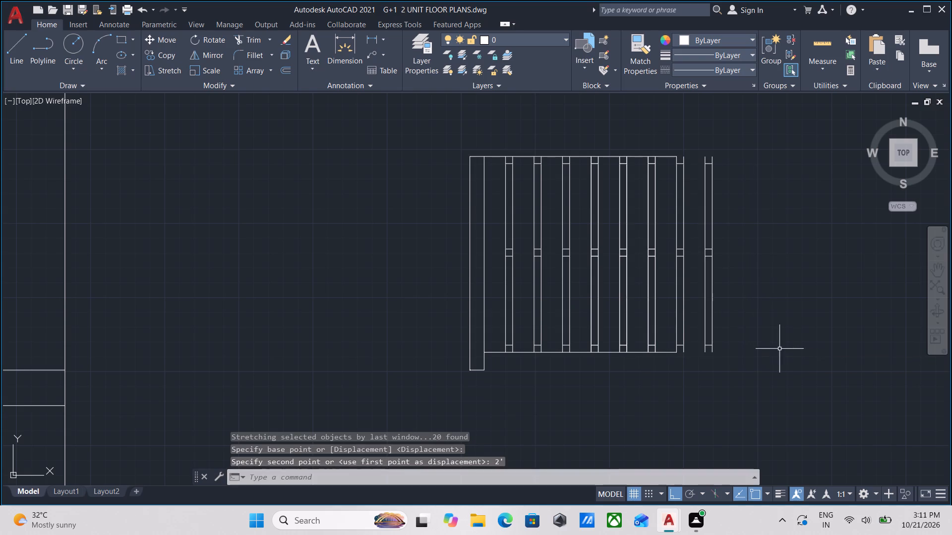
middle_click_drag(738, 316, 745, 338)
scroll(726, 346, "up", 2)
middle_click_drag(728, 345, 740, 343)
scroll(736, 343, "down", 2)
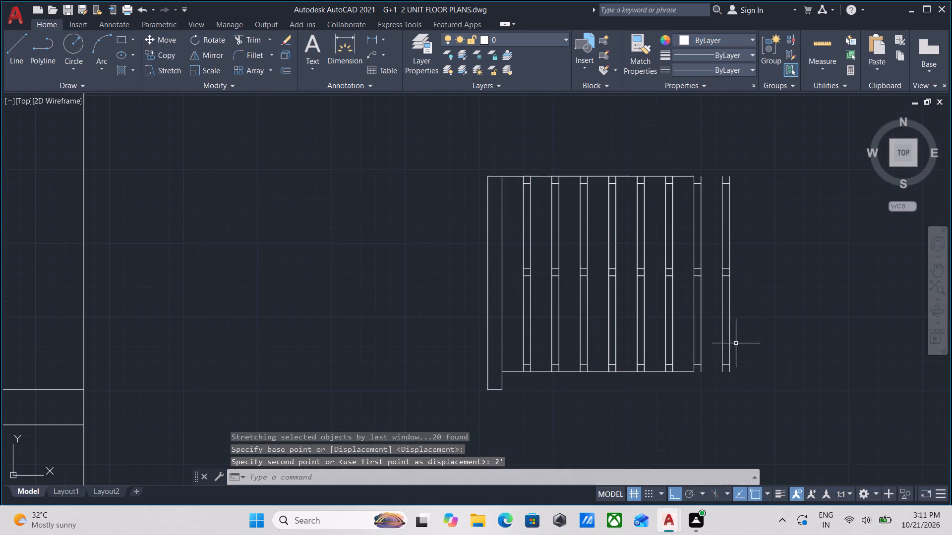
Extend the free end of the exploded railing panel's top rail 6" to the last baluster's outer edge.
middle_click(736, 343)
scroll(677, 203, "up", 1)
left_click_drag(689, 189, 686, 177)
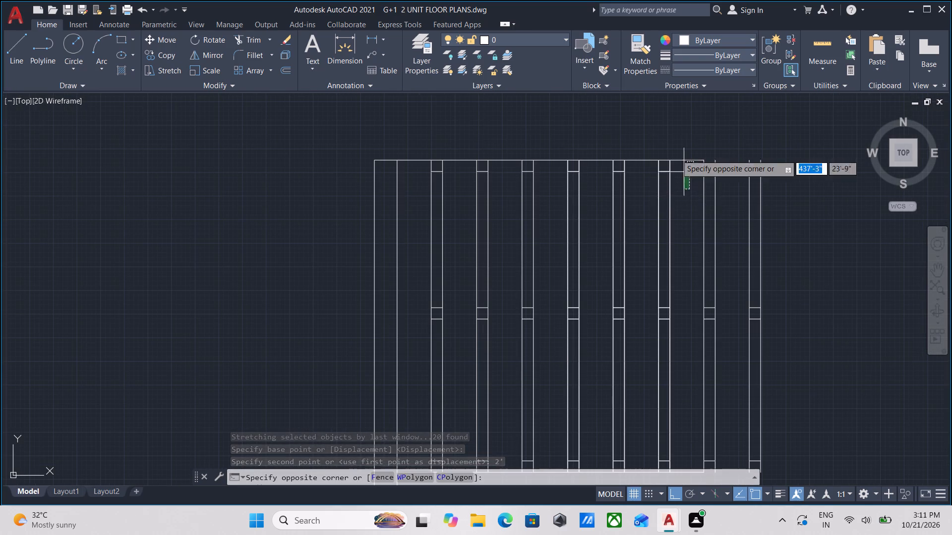
left_click(673, 127)
scroll(693, 164, "up", 2)
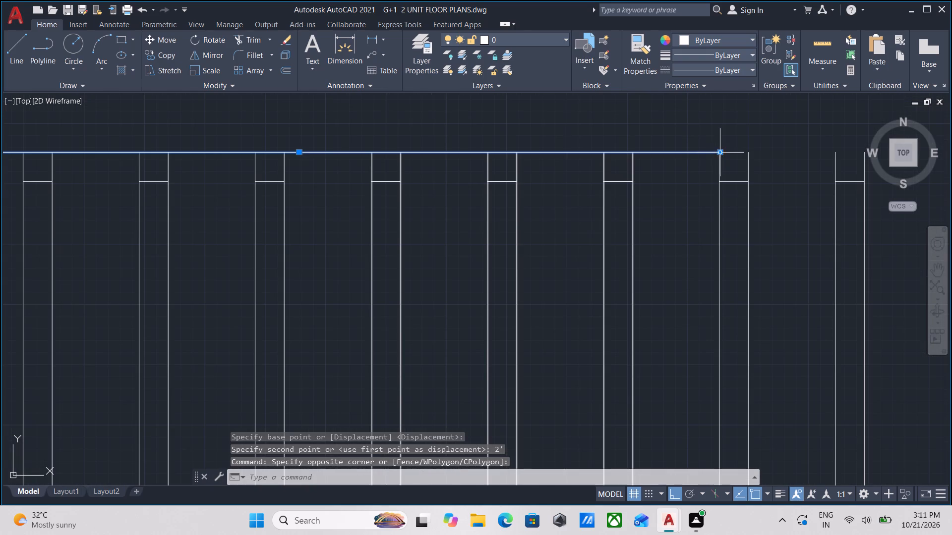
left_click(720, 155)
middle_click_drag(758, 157, 699, 157)
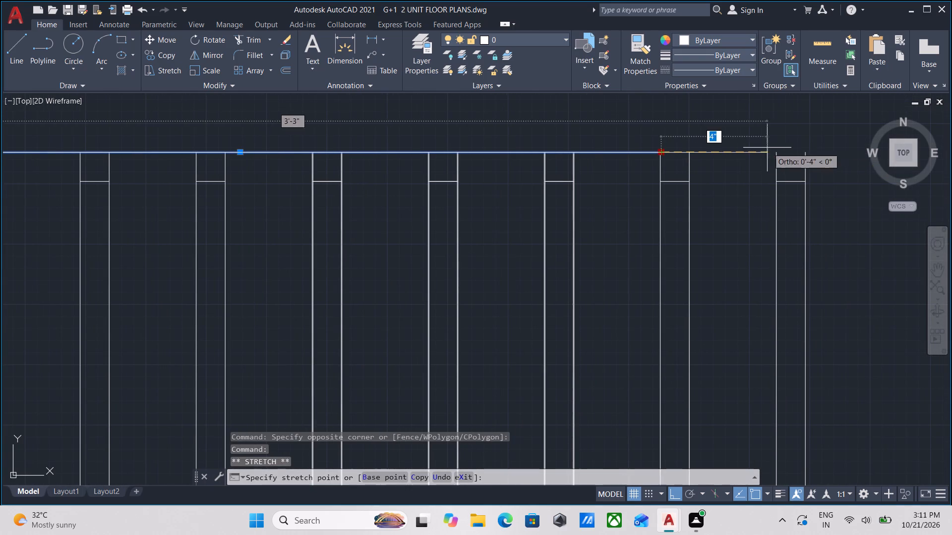
left_click(803, 152)
key("Escape")
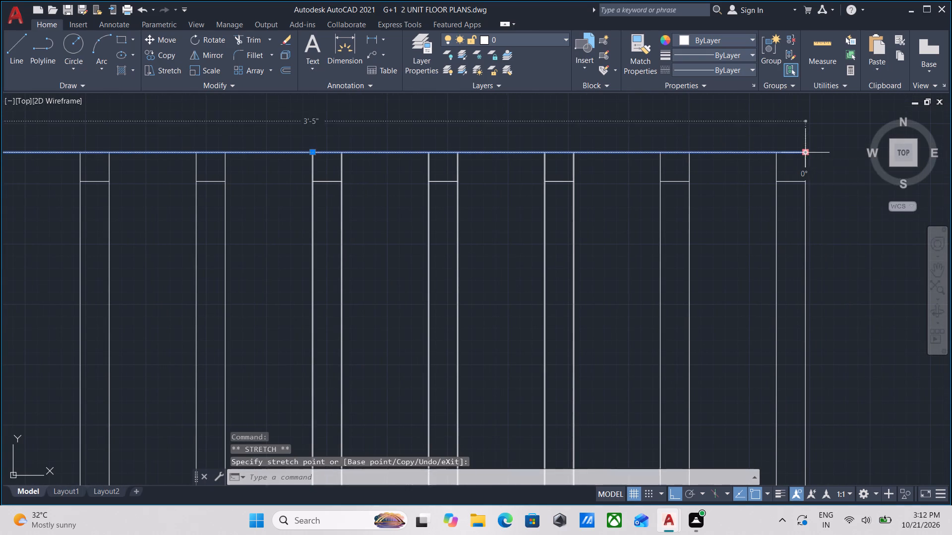
scroll(803, 152, "down", 2)
scroll(768, 174, "down", 2)
key("Escape")
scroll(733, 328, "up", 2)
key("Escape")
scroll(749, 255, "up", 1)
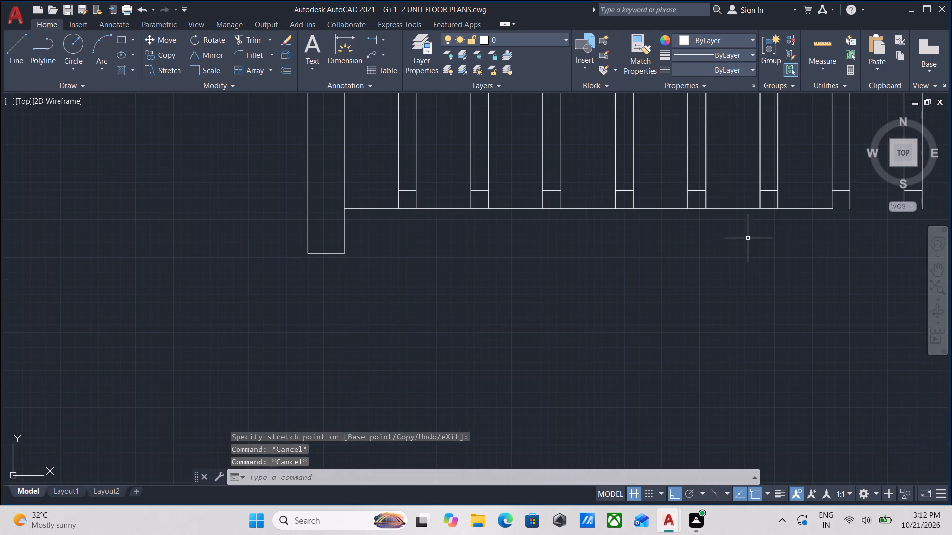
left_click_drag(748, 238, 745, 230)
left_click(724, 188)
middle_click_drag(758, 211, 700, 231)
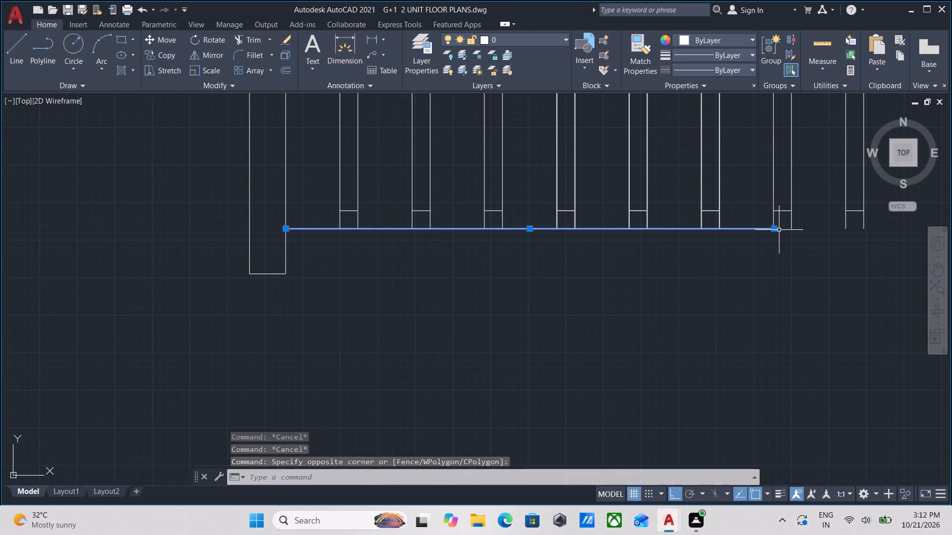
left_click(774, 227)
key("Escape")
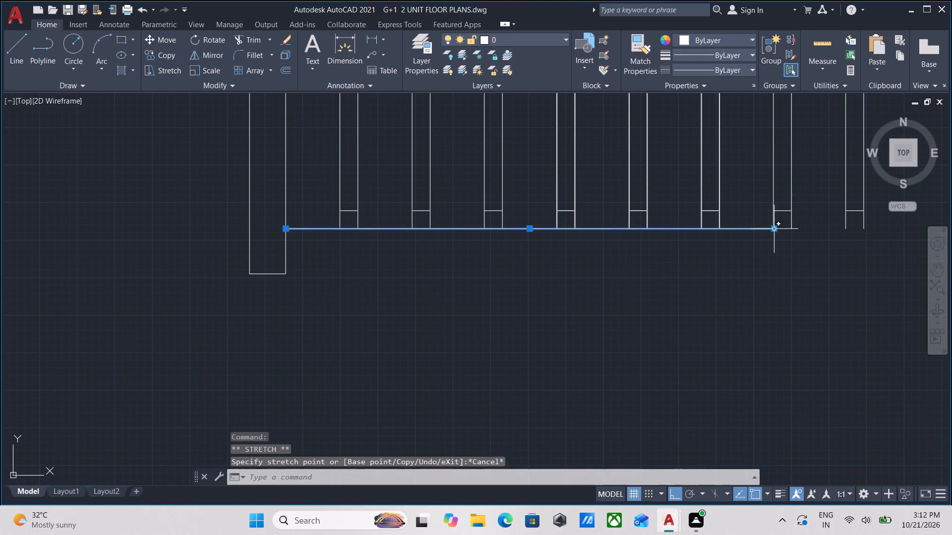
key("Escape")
Extend the free end of the panel's bottom rail 6" to the last baluster's outer edge.
scroll(773, 233, "down", 1)
middle_click_drag(773, 233, 703, 271)
scroll(505, 241, "up", 2)
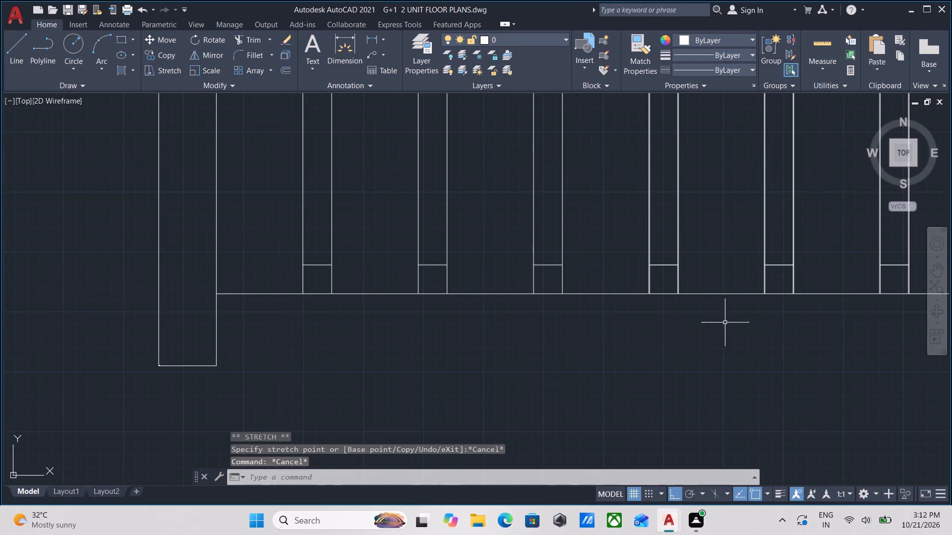
left_click(739, 326)
left_click(709, 277)
scroll(662, 309, "up", 3)
scroll(614, 248, "up", 1)
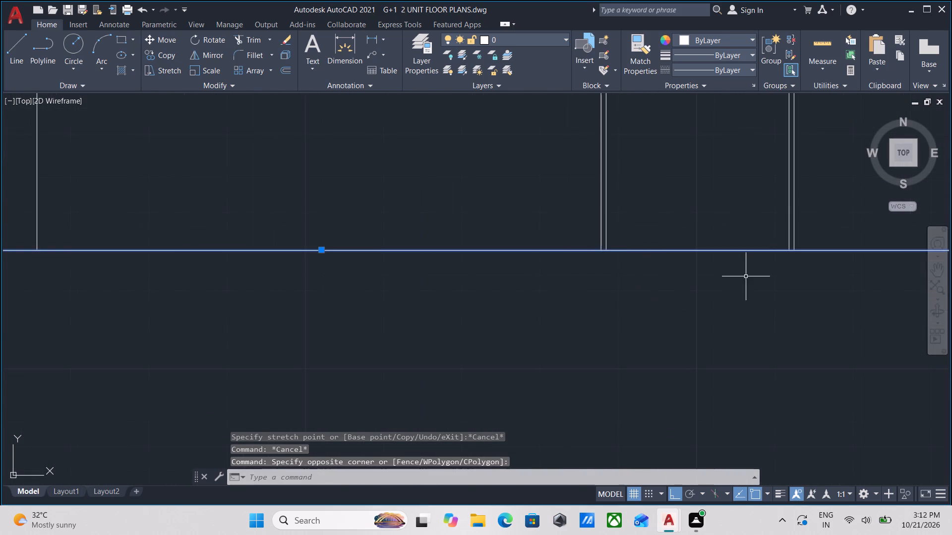
scroll(795, 292, "down", 5)
middle_click_drag(750, 328, 484, 374)
scroll(621, 373, "up", 2)
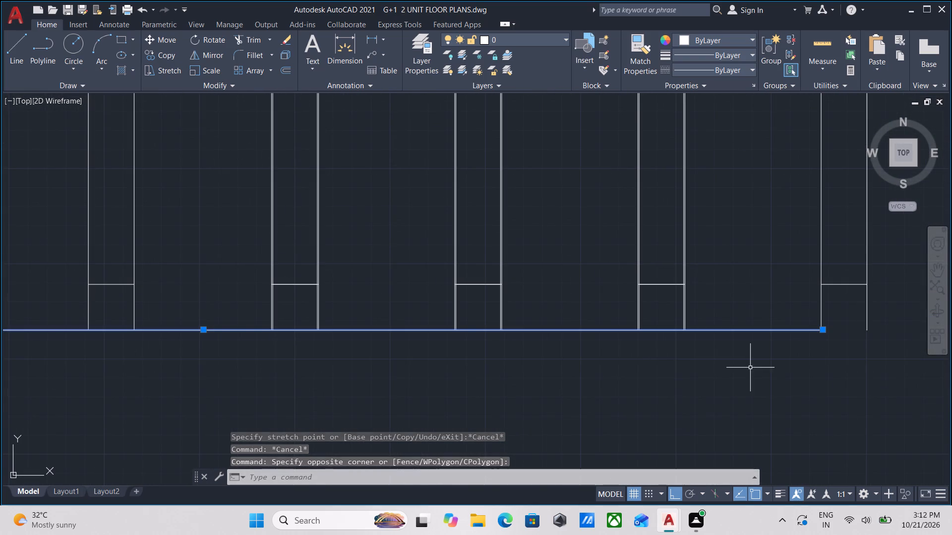
middle_click_drag(740, 368, 596, 375)
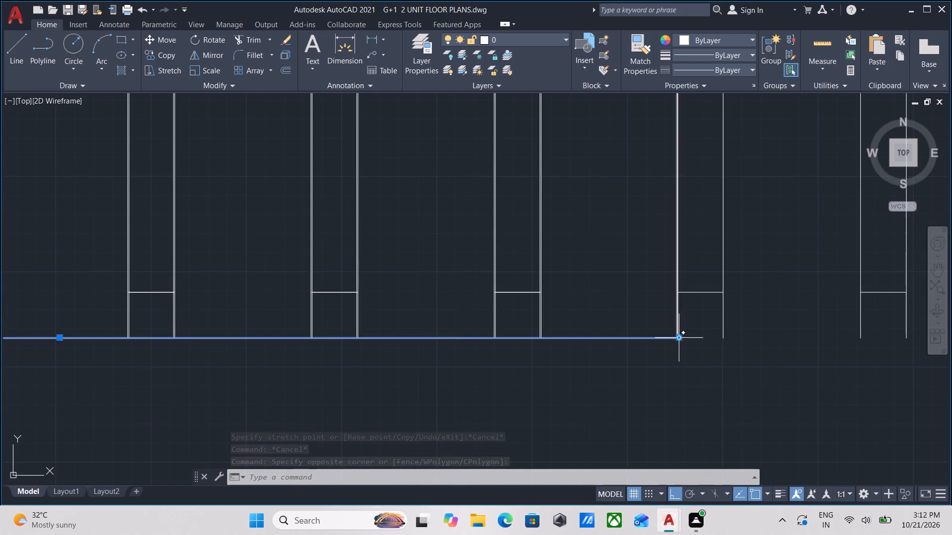
left_click(679, 337)
middle_click_drag(730, 343, 579, 353)
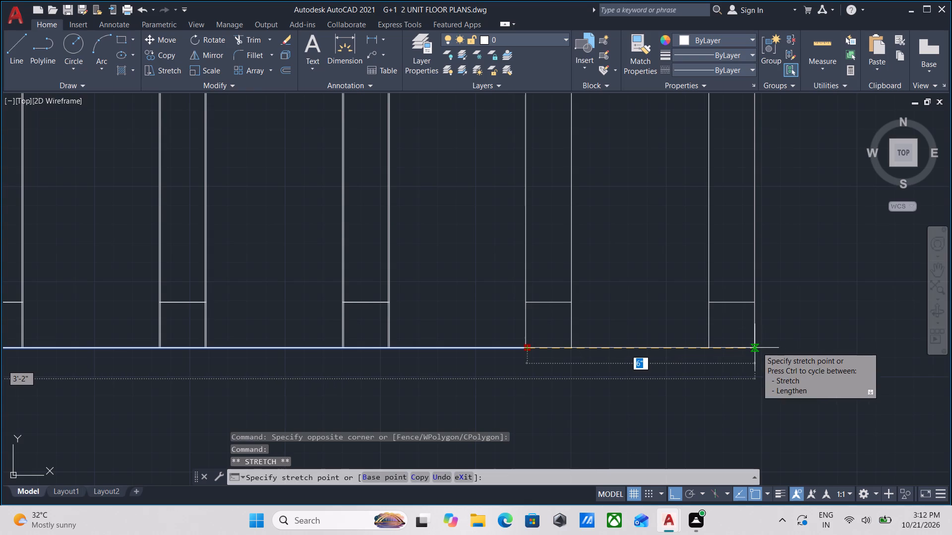
left_click(756, 347)
scroll(756, 347, "down", 3)
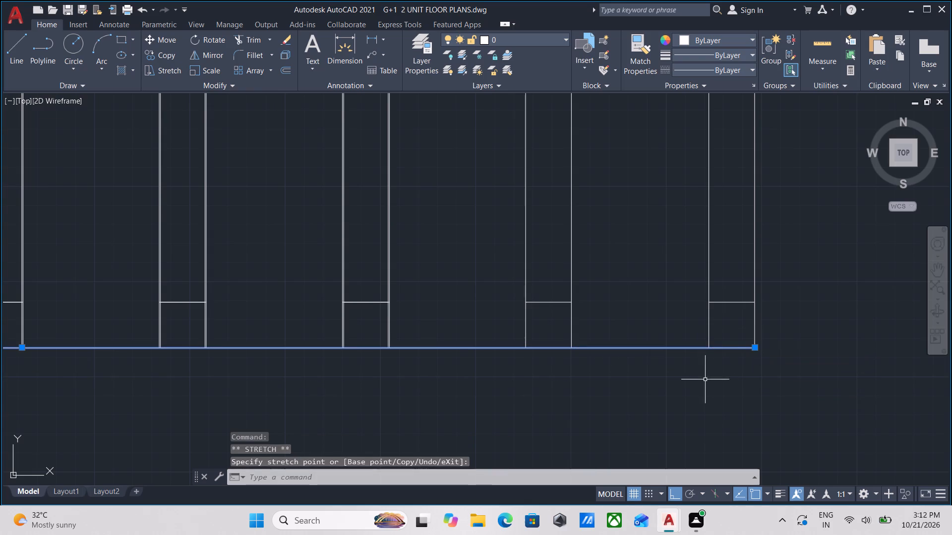
key("Escape")
Measure the railing panel's overall width from the post's outer bottom corner to the last baluster's outer edge.
scroll(712, 377, "down", 1)
scroll(633, 380, "down", 1)
middle_click_drag(633, 380, 818, 363)
scroll(714, 369, "down", 2)
middle_click_drag(714, 370, 807, 368)
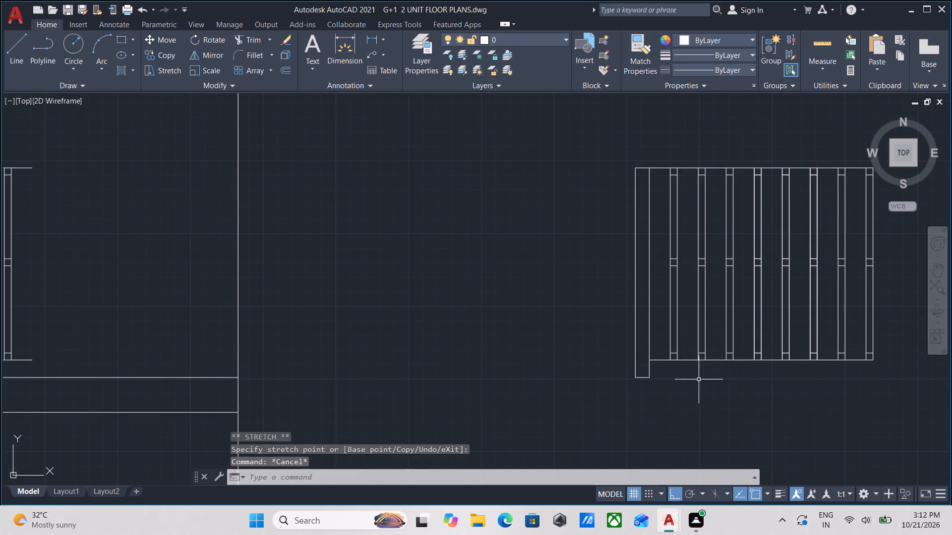
key("d")
type("LI")
key("Return")
scroll(675, 381, "up", 2)
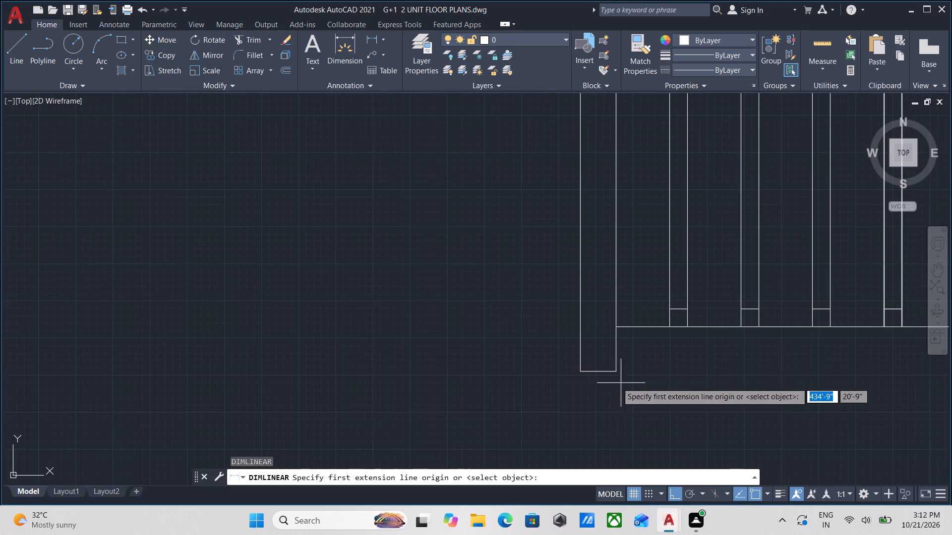
left_click(581, 370)
scroll(777, 381, "down", 1)
middle_click_drag(776, 381, 552, 381)
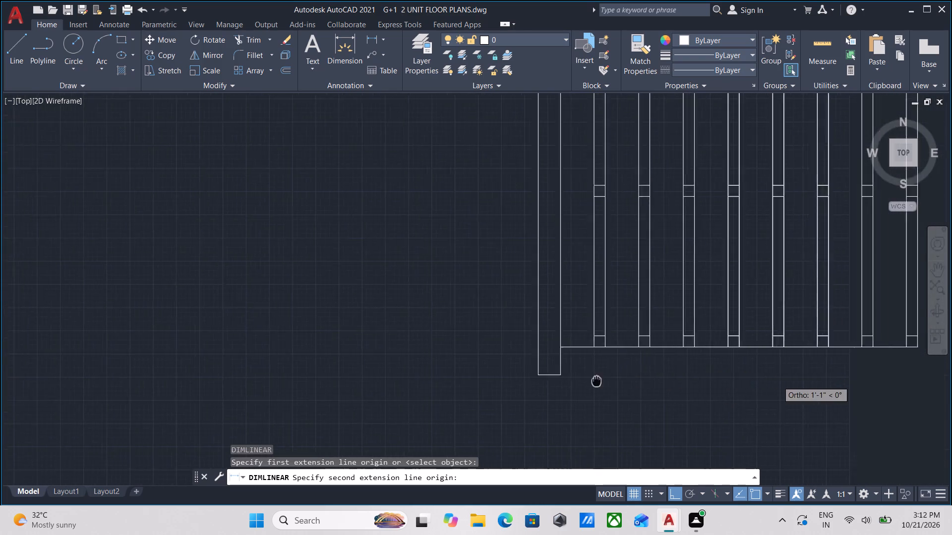
middle_click_drag(552, 381, 484, 382)
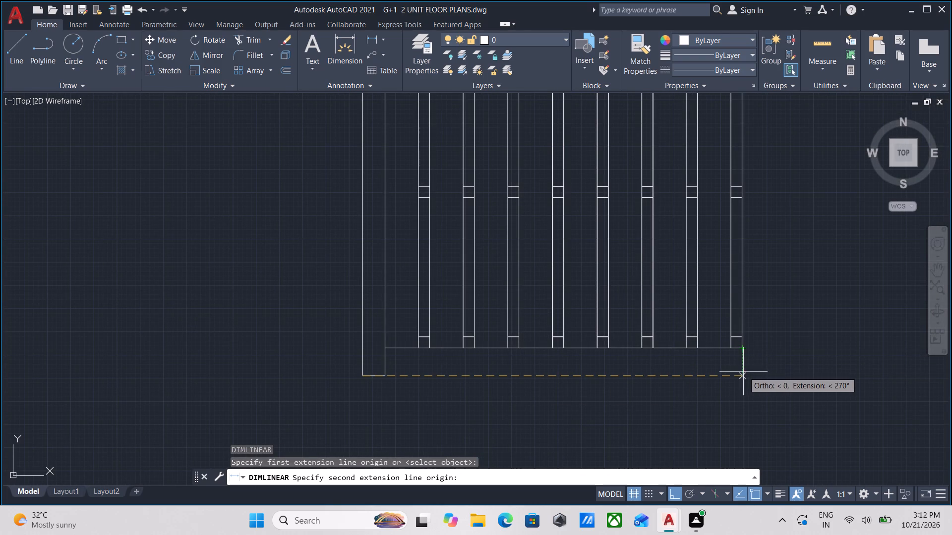
left_click(743, 375)
scroll(743, 375, "down", 1)
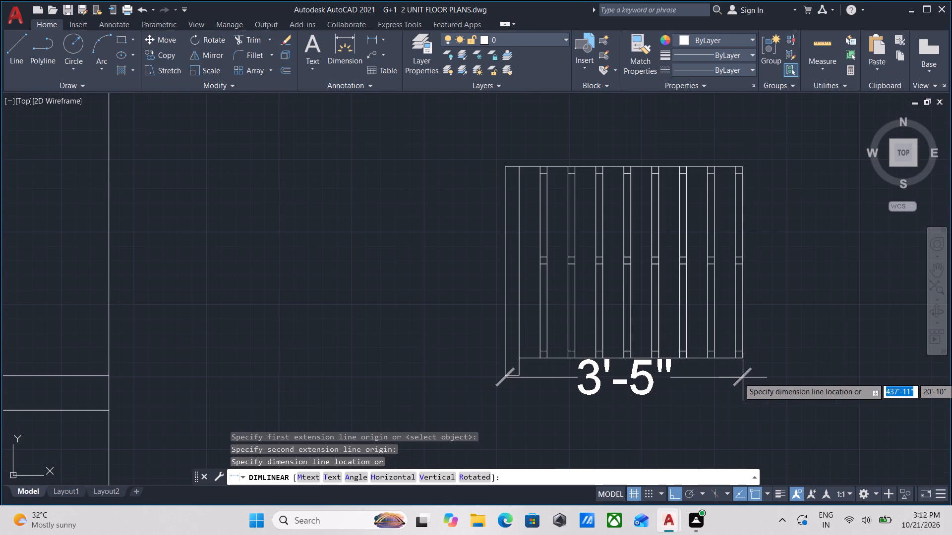
scroll(743, 377, "down", 1)
middle_click_drag(743, 377, 788, 397)
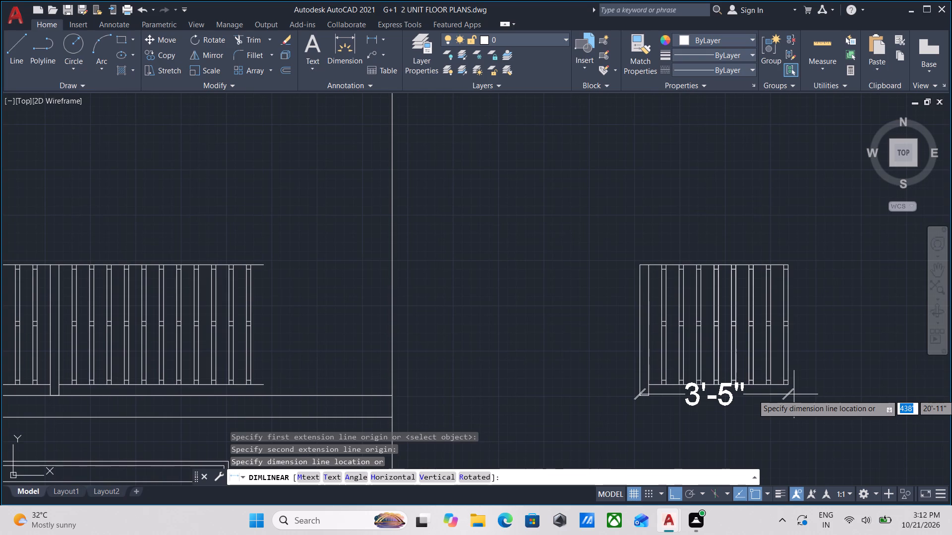
key("Escape")
Stretch the panel's free end, including its last two balusters and both rail ends, 6" towards the post.
left_click(818, 407)
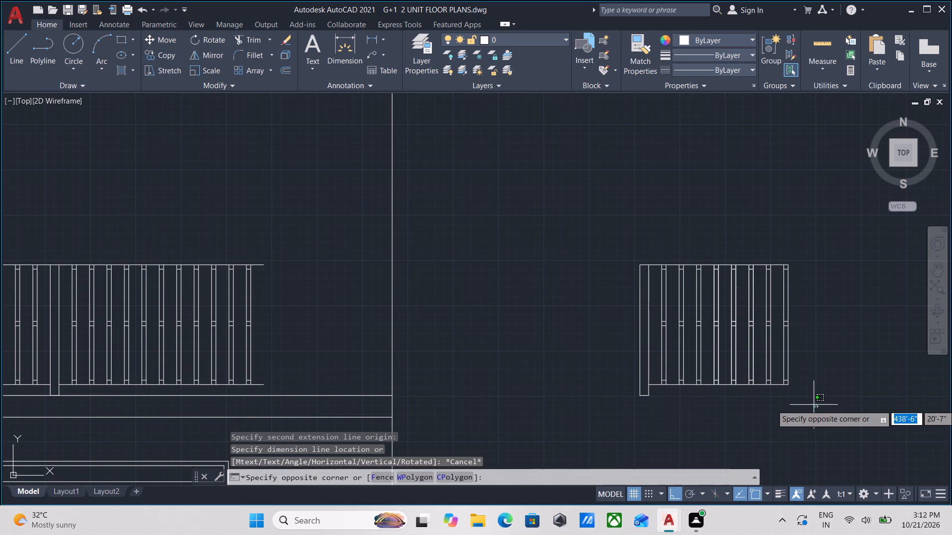
left_click(762, 247)
scroll(791, 320, "up", 2)
type("STRE")
key("Return")
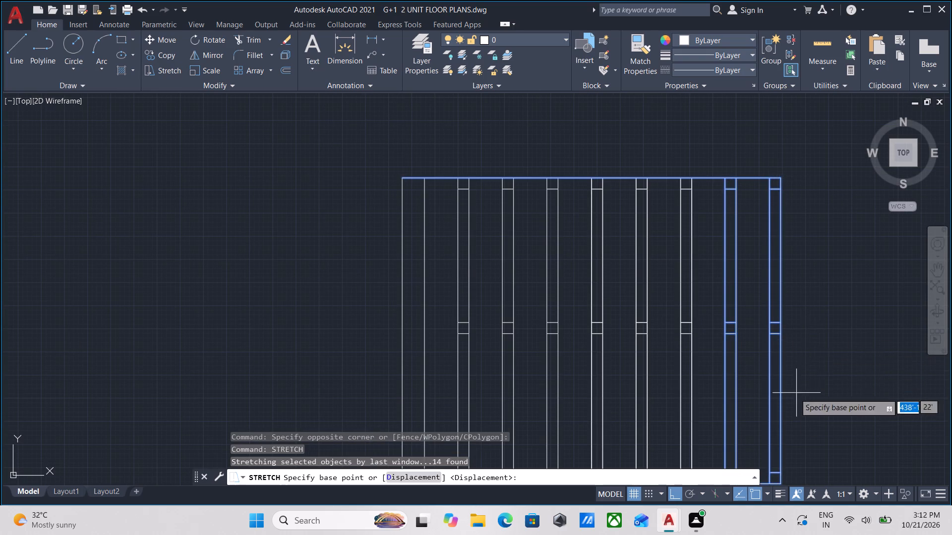
scroll(793, 413, "up", 1)
middle_click_drag(799, 404, 813, 286)
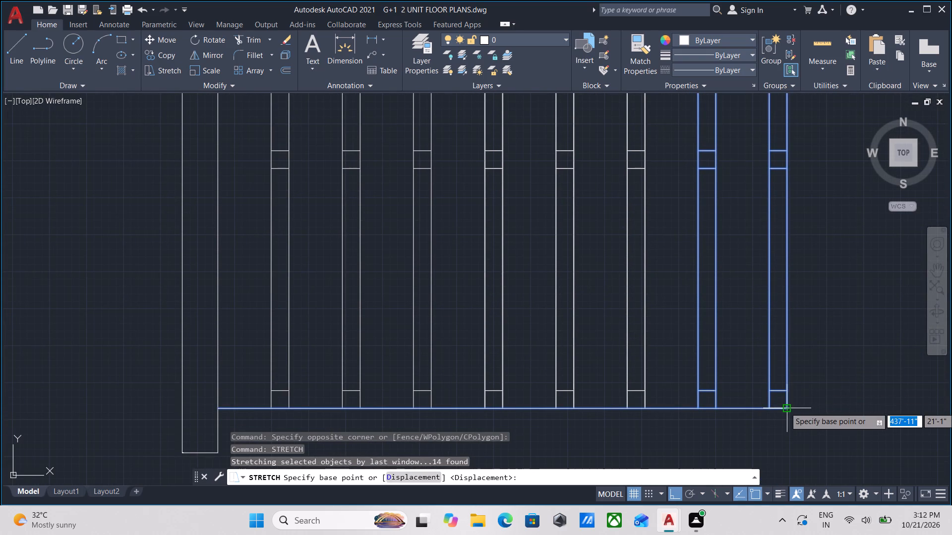
left_click(787, 407)
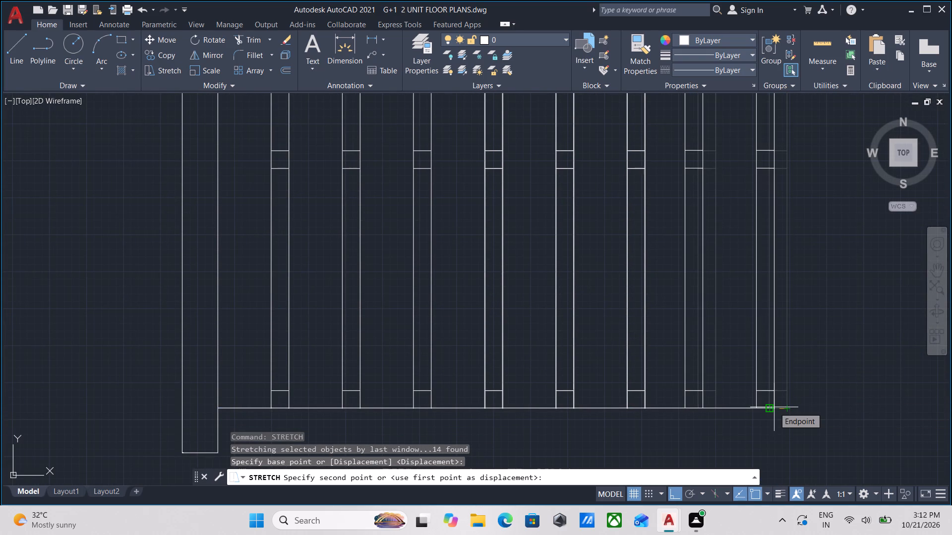
key("5")
key("BackSpace")
key("6")
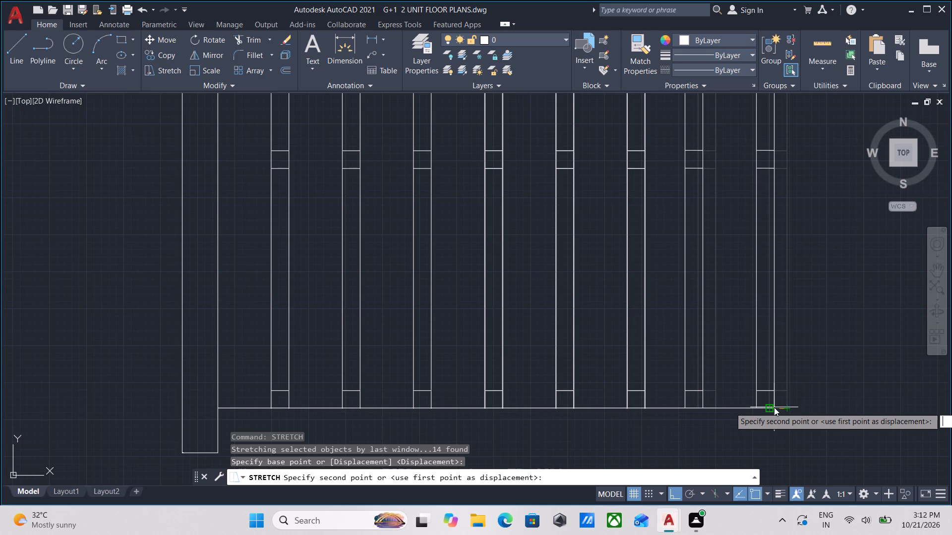
key("shift+quotedbl")
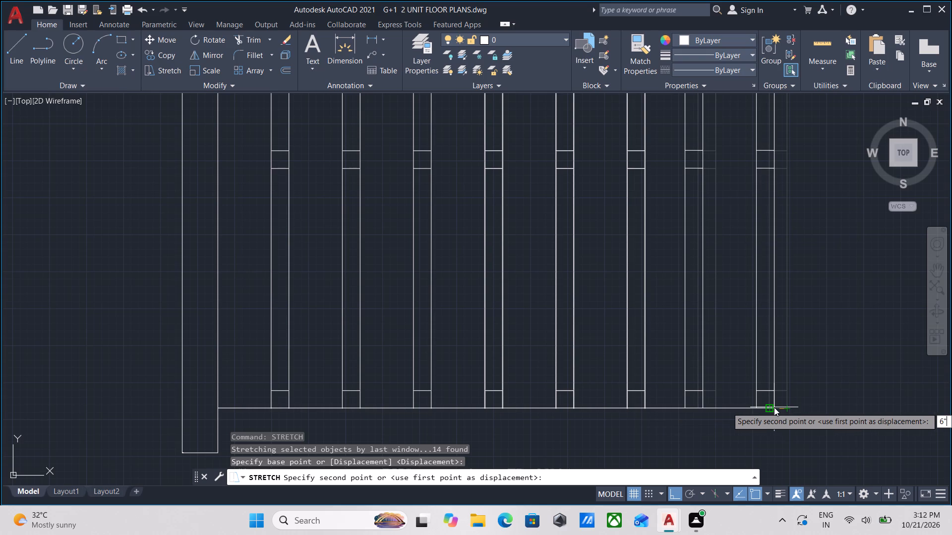
key("Return")
Erase the doubled outer edge line of the old baluster overlapped by the moved second-to-last baluster.
scroll(598, 321, "up", 2)
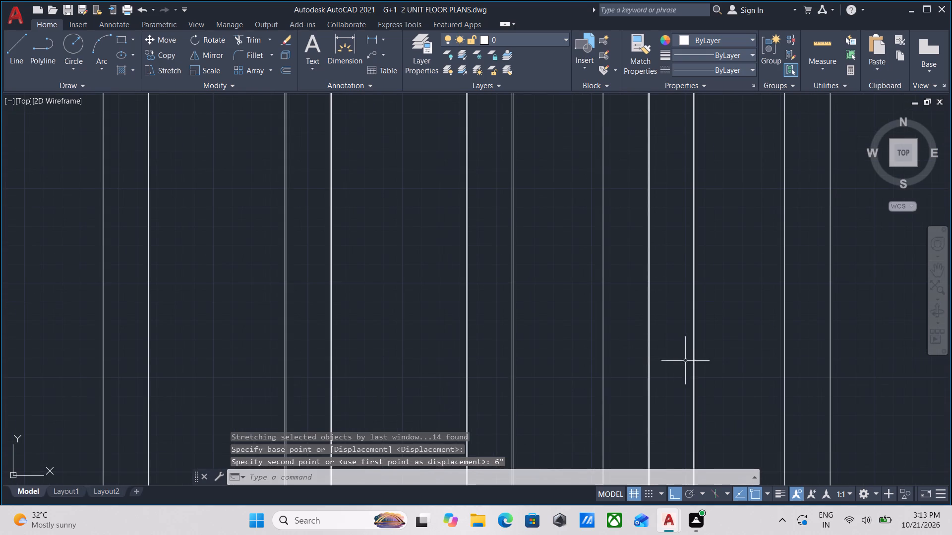
left_click(717, 350)
left_click(667, 340)
right_click(667, 340)
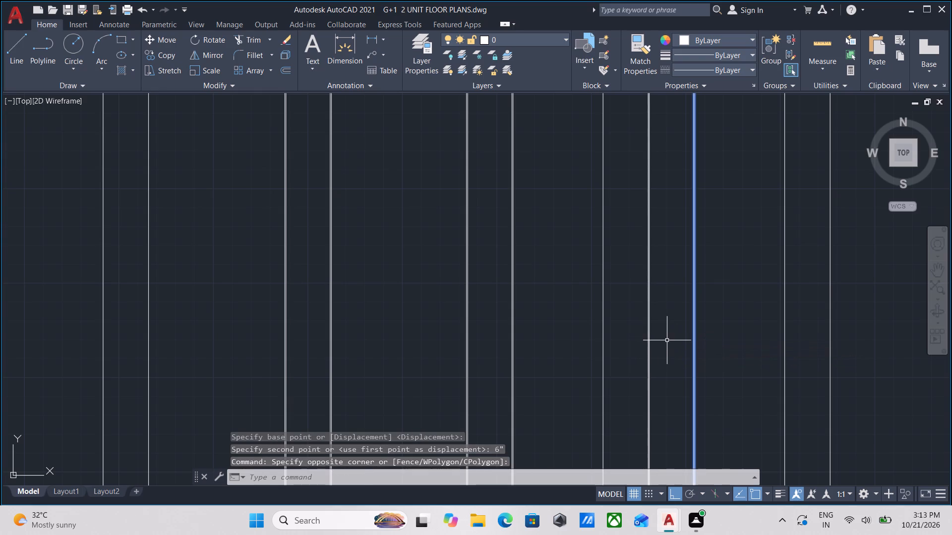
left_click(700, 132)
Erase the overlapped baluster's leftover crosspieces at mid-height and near the bottom rail, projecting beyond the second-to-last baluster.
scroll(700, 133, "down", 2)
middle_click_drag(697, 166, 696, 299)
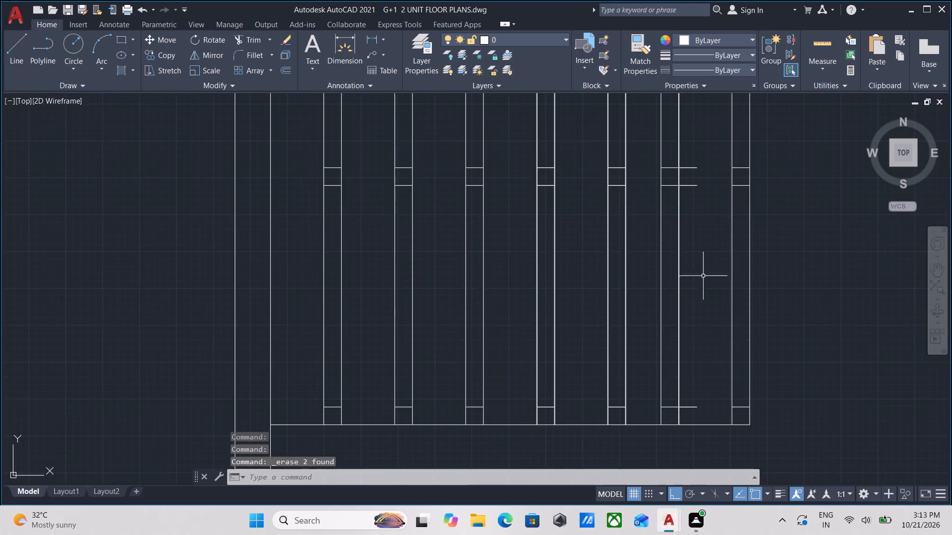
middle_click_drag(705, 239, 696, 289)
left_click(702, 267)
left_click(680, 185)
right_click(680, 185)
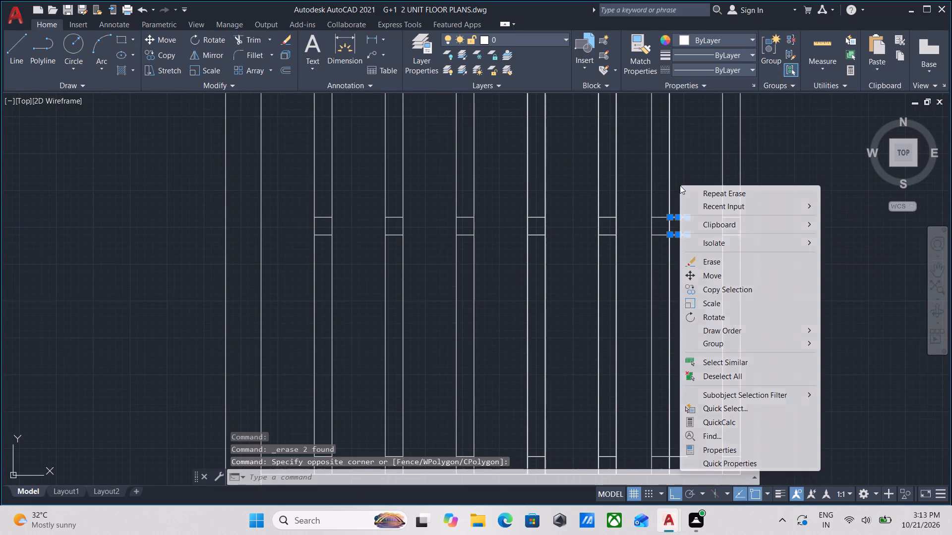
left_click(750, 261)
middle_click_drag(707, 245, 679, 100)
scroll(674, 293, "up", 1)
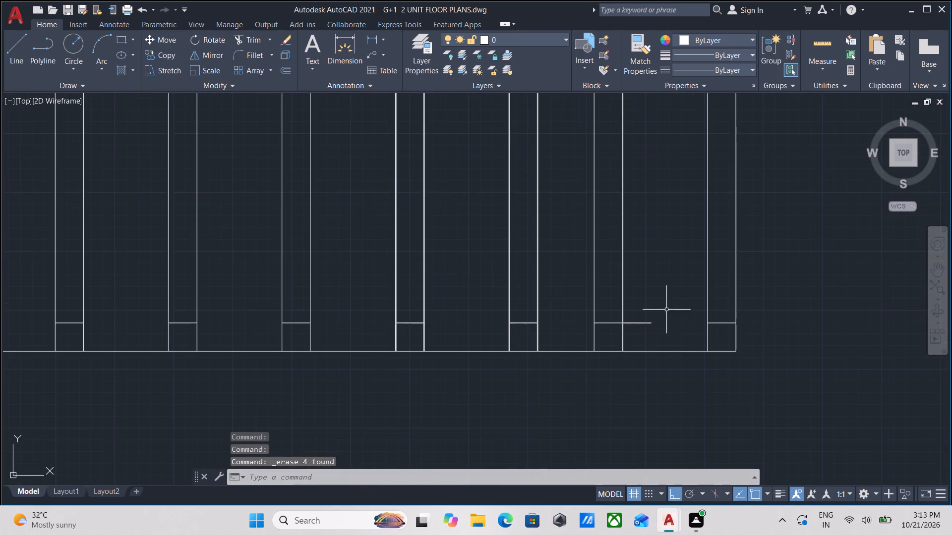
left_click(674, 340)
left_click(641, 291)
right_click(642, 290)
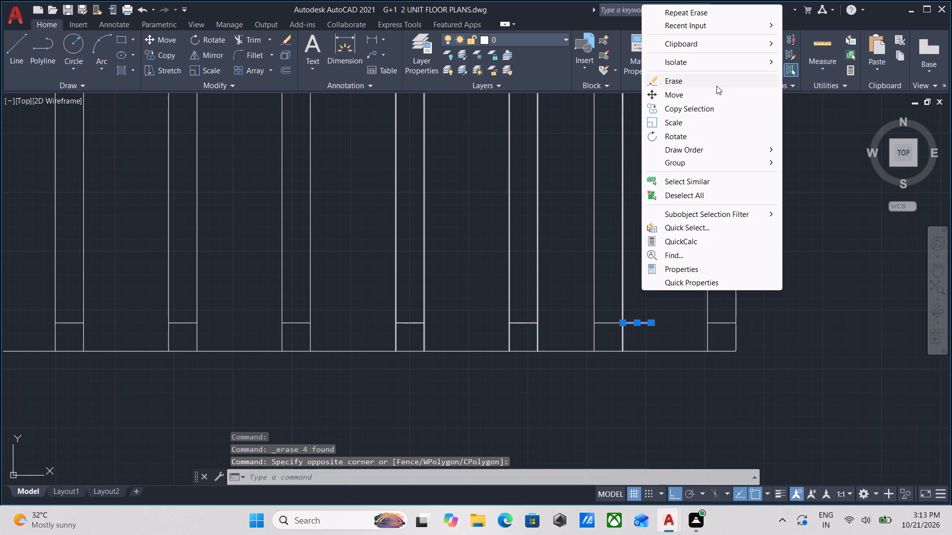
left_click(715, 83)
Measure the shortened railing panel's overall width from the post's outer bottom corner to the last baluster's outer edge.
scroll(602, 251, "down", 2)
middle_click_drag(584, 288, 658, 306)
middle_click_drag(497, 357, 528, 355)
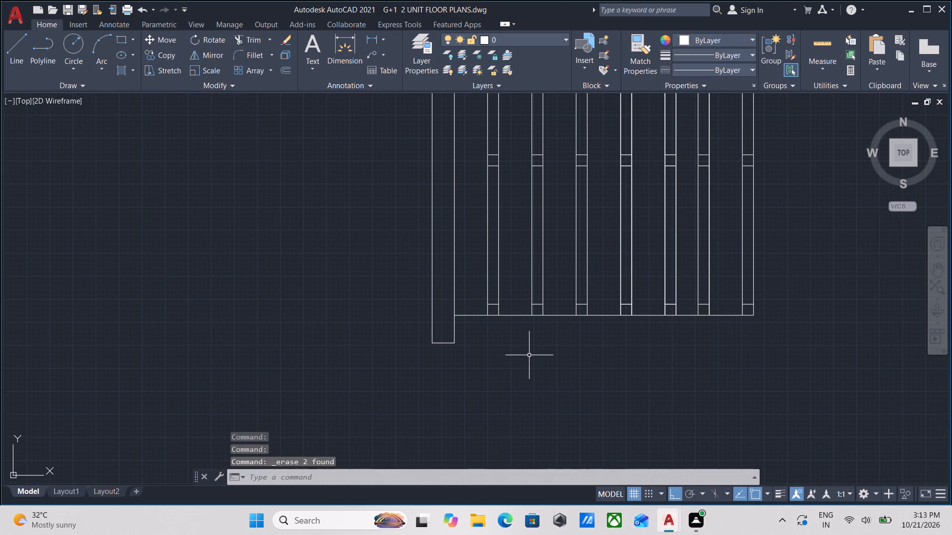
key("d")
type("LI")
key("Return")
scroll(424, 361, "up", 2)
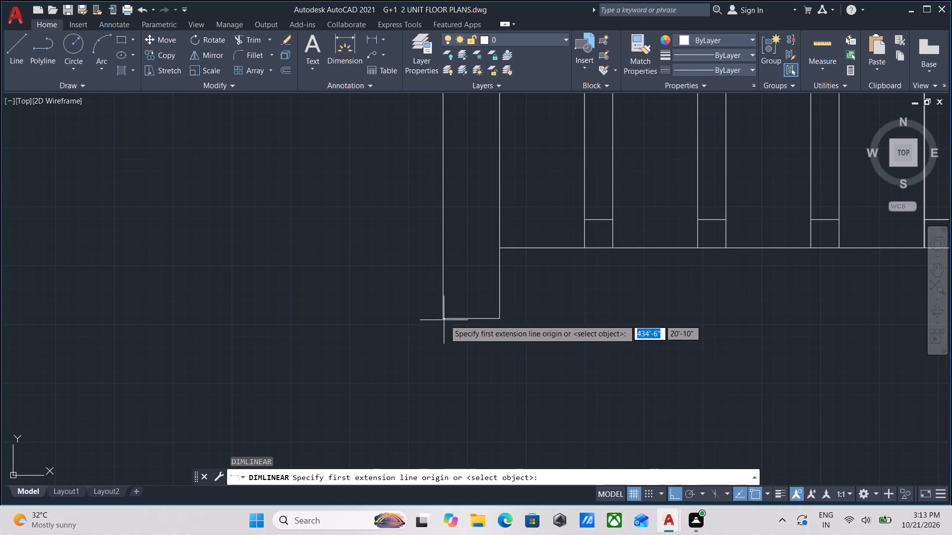
left_click(445, 321)
middle_click_drag(676, 311, 323, 331)
middle_click_drag(567, 312, 239, 333)
scroll(460, 328, "down", 1)
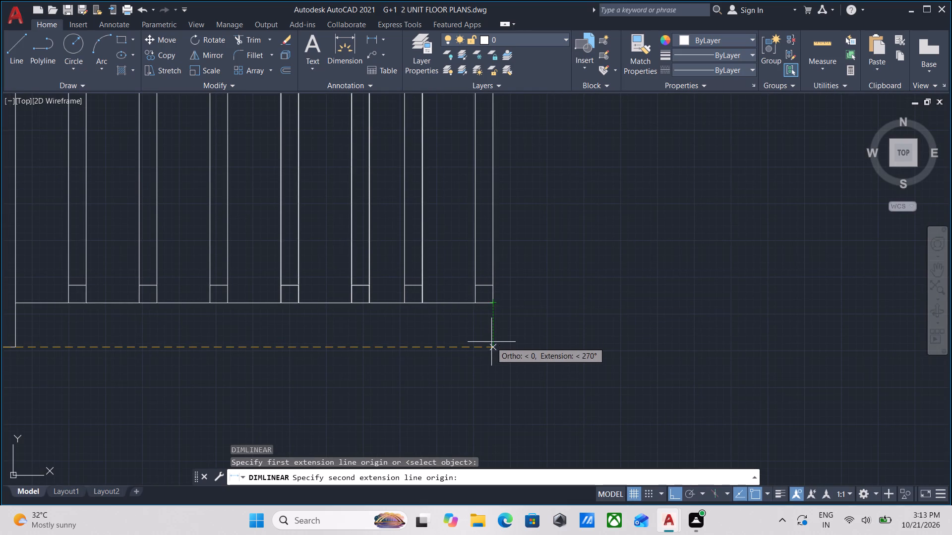
left_click(494, 348)
scroll(494, 348, "down", 2)
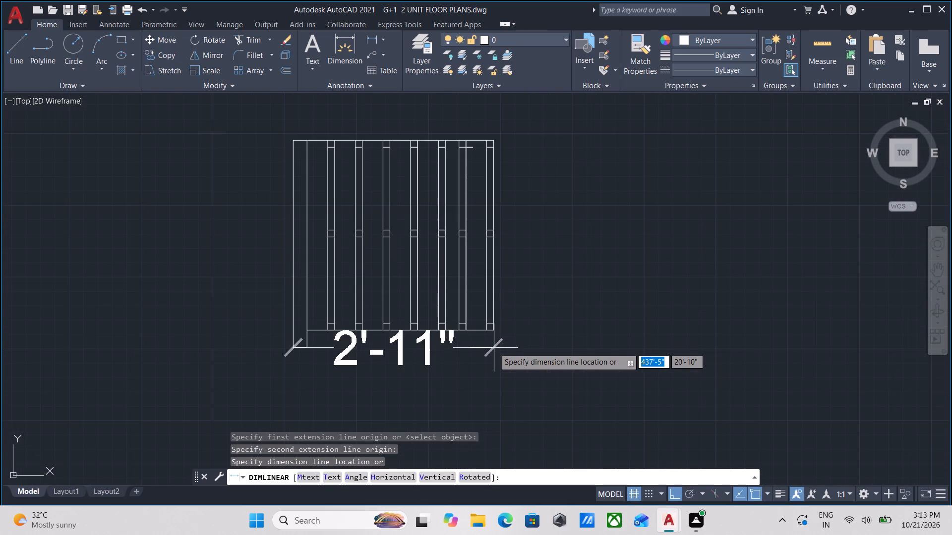
key("Escape")
Group all the objects of the shortened railing panel, including its post, balusters and rails.
left_click(513, 377)
middle_click_drag(303, 231, 477, 285)
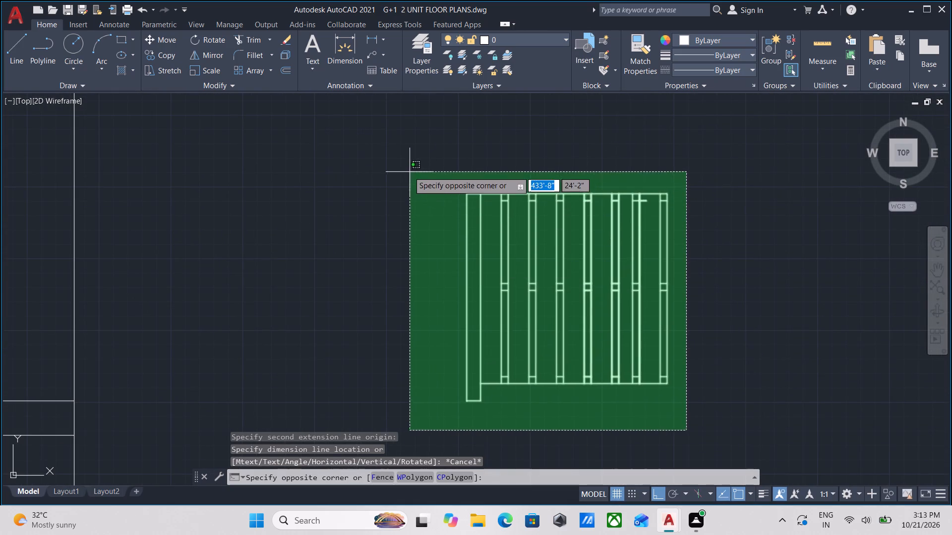
left_click(409, 171)
key("g")
key("Return")
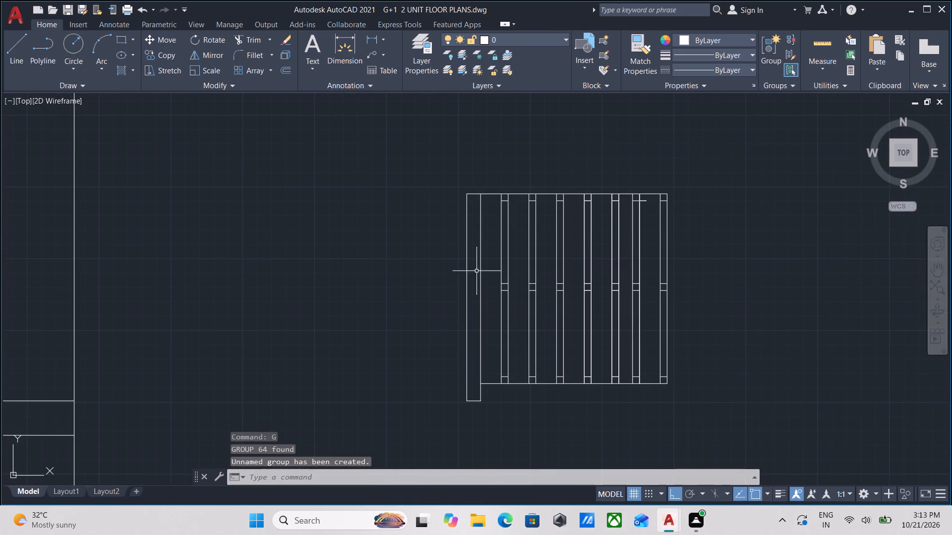
Mirror the grouped railing panel about a vertical line through the last baluster's outer bottom corner, erasing the source objects.
left_click_drag(655, 417, 651, 409)
left_click(544, 318)
scroll(565, 325, "down", 1)
middle_click_drag(597, 339, 642, 336)
middle_click_drag(573, 321, 608, 312)
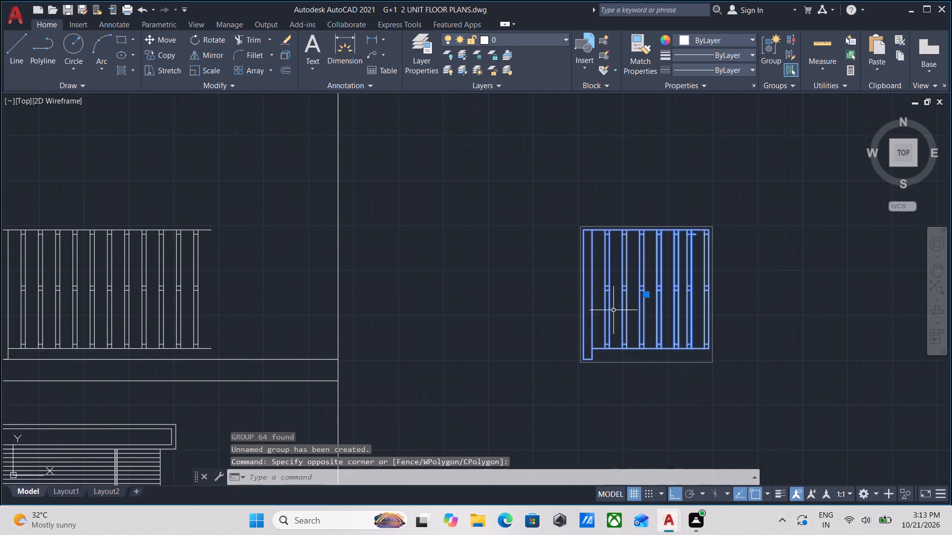
type("MO")
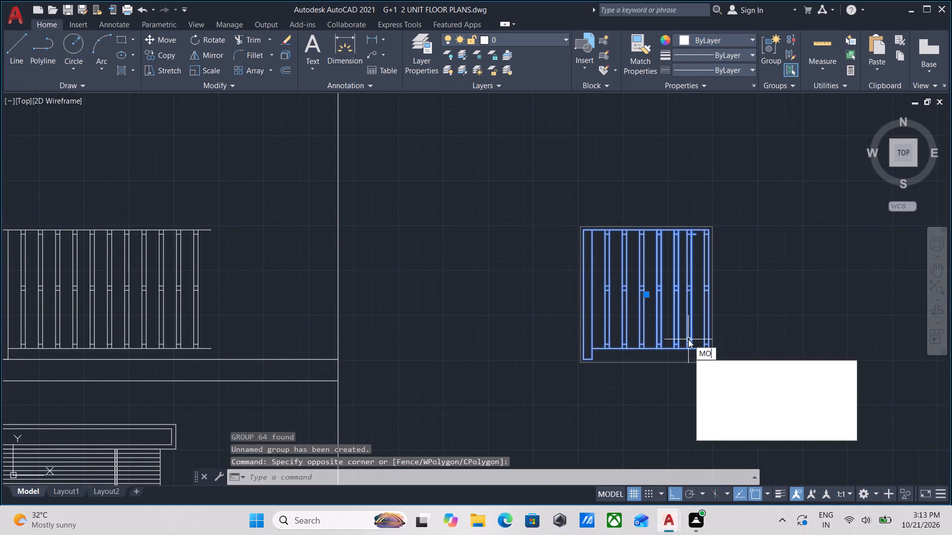
key("BackSpace")
key("i")
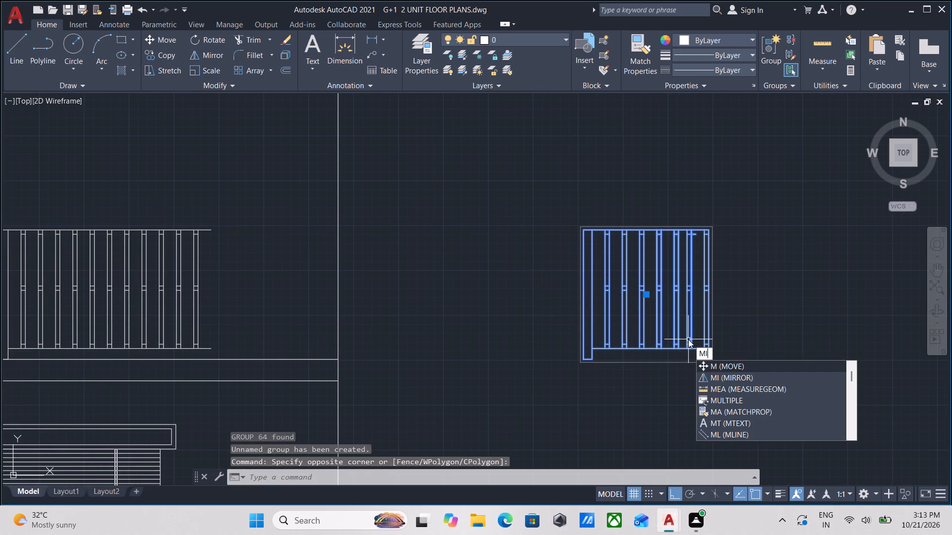
key("Return")
scroll(694, 342, "up", 3)
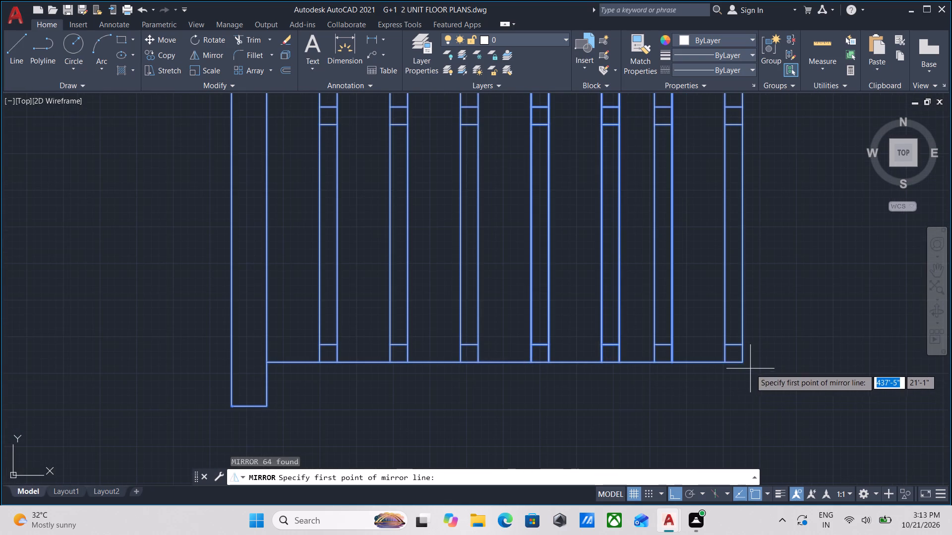
left_click(740, 362)
scroll(740, 415, "down", 1)
middle_click_drag(740, 415, 707, 321)
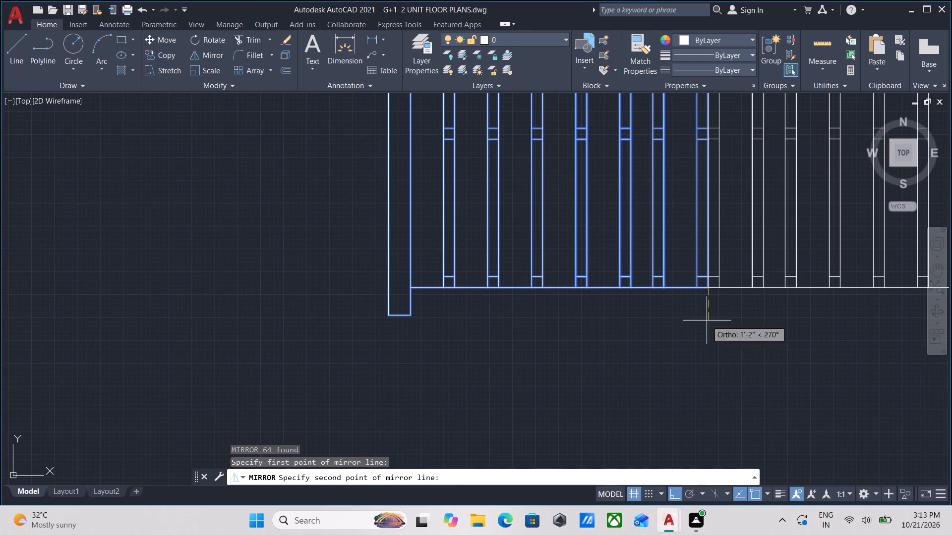
left_click(714, 356)
left_click_drag(747, 387, 714, 356)
scroll(714, 339, "down", 1)
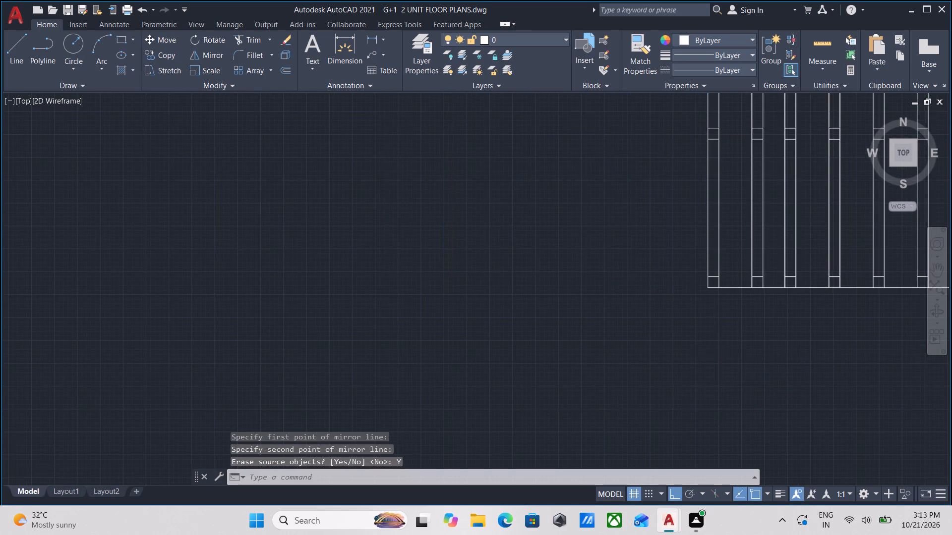
Move the mirrored railing panel by its post's outer bottom corner to the roof slab's top corner at the wall edge.
middle_click_drag(714, 339, 658, 344)
left_click_drag(663, 342, 657, 330)
left_click(637, 302)
scroll(637, 302, "down", 2)
middle_click_drag(637, 302, 647, 304)
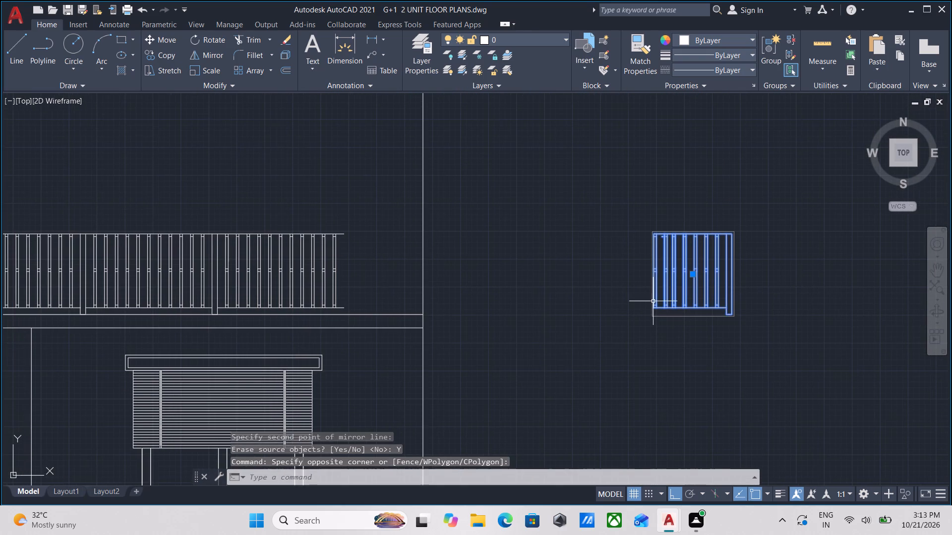
middle_click_drag(653, 301, 671, 298)
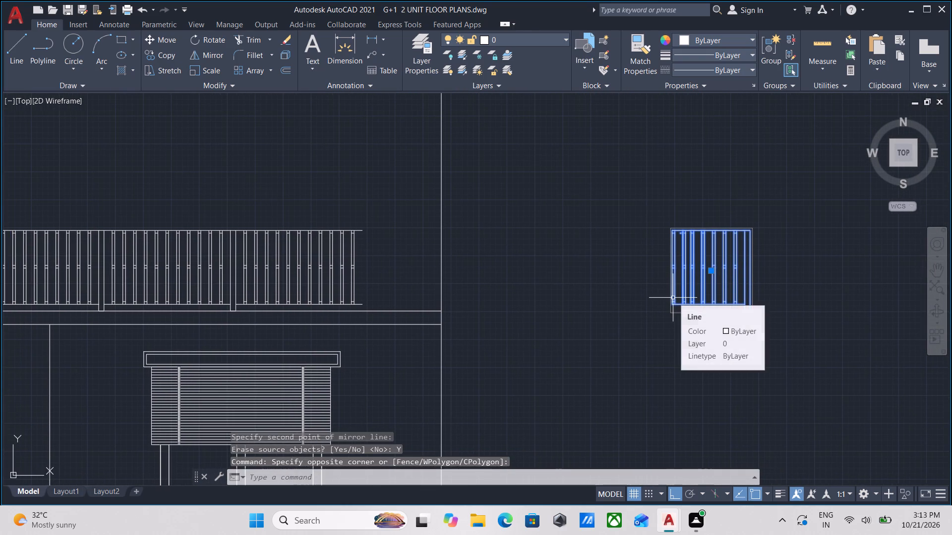
key("m")
key("Return")
scroll(764, 318, "up", 2)
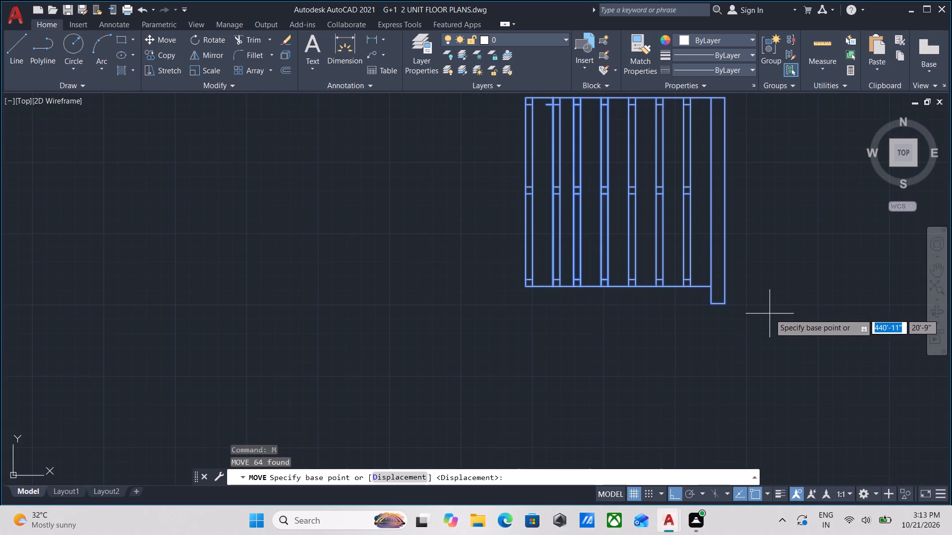
left_click(726, 305)
middle_click_drag(528, 295, 754, 311)
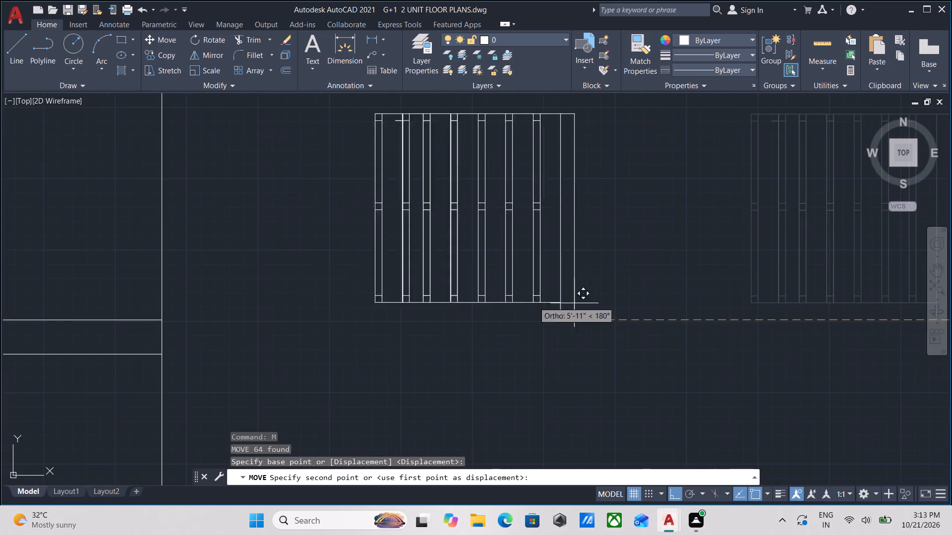
middle_click_drag(284, 305, 729, 353)
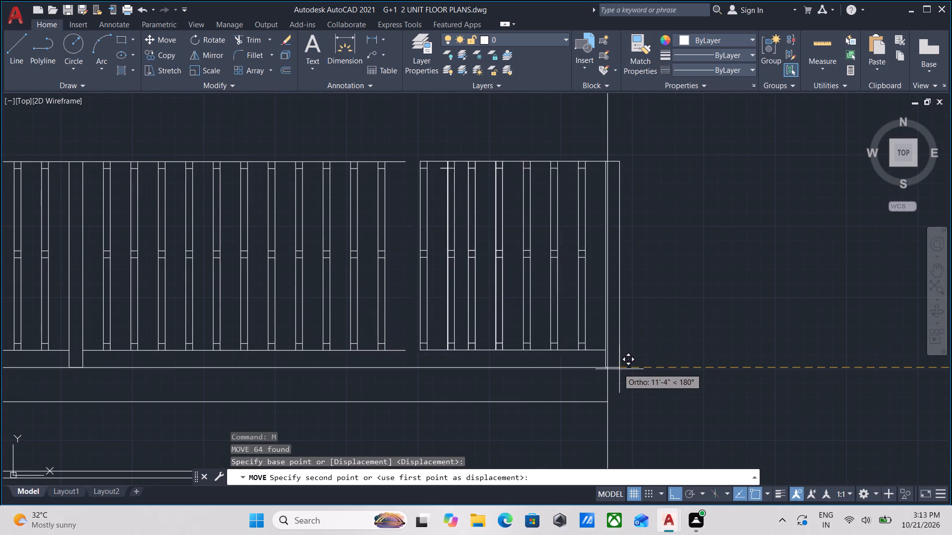
left_click(607, 365)
scroll(708, 288, "down", 2)
middle_click_drag(733, 301, 857, 298)
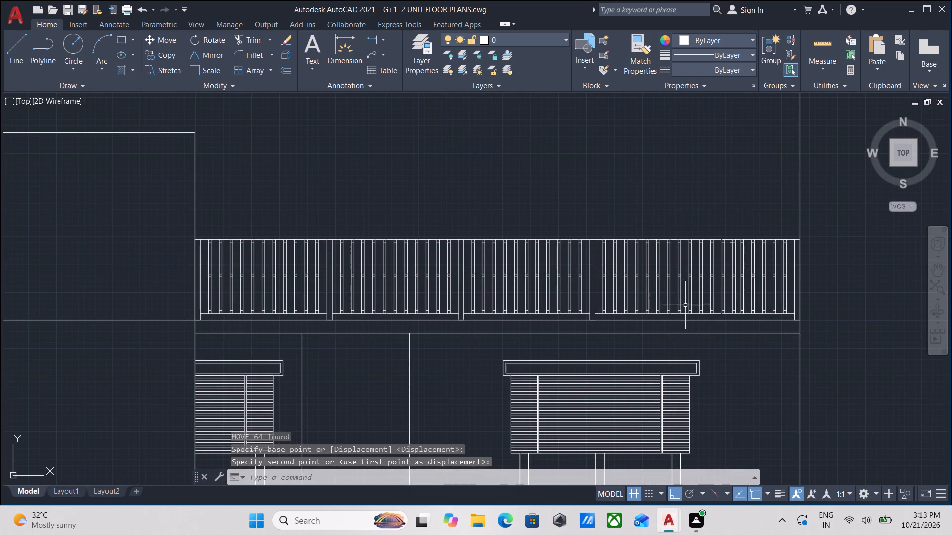
Trim the crosspiece stub near the top rail that projects beyond the second baluster of the relocated panel.
scroll(743, 220, "up", 3)
scroll(696, 315, "up", 3)
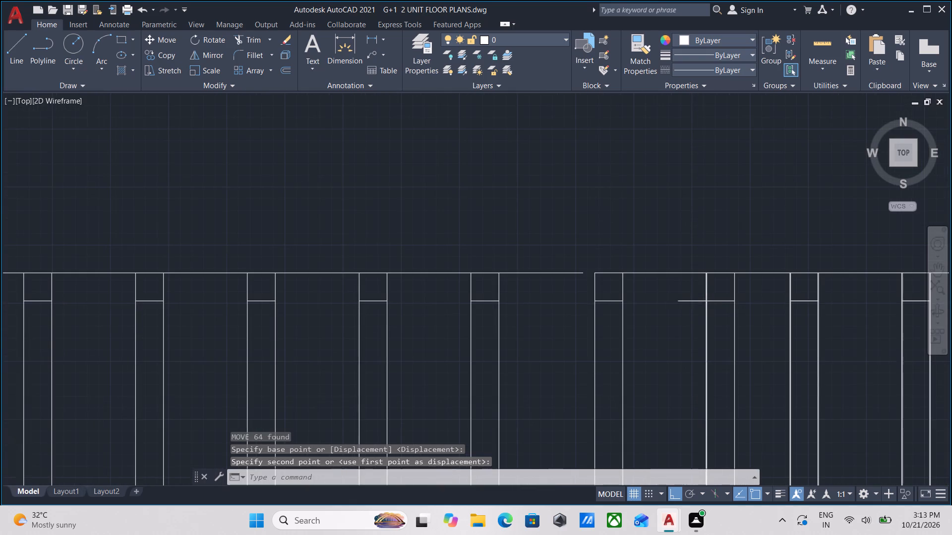
middle_click_drag(684, 328, 656, 343)
type("TR")
key("Return")
left_click_drag(656, 343, 666, 340)
left_click(670, 290)
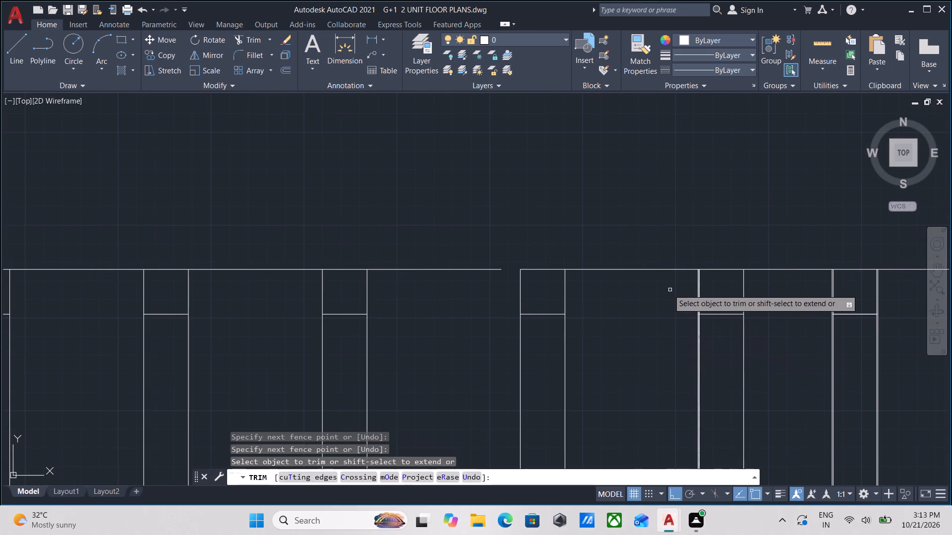
key("Escape")
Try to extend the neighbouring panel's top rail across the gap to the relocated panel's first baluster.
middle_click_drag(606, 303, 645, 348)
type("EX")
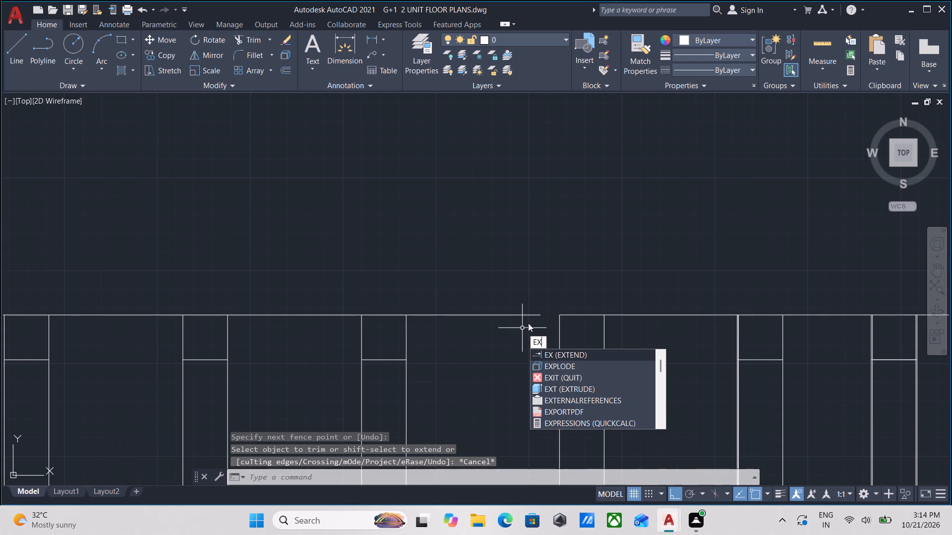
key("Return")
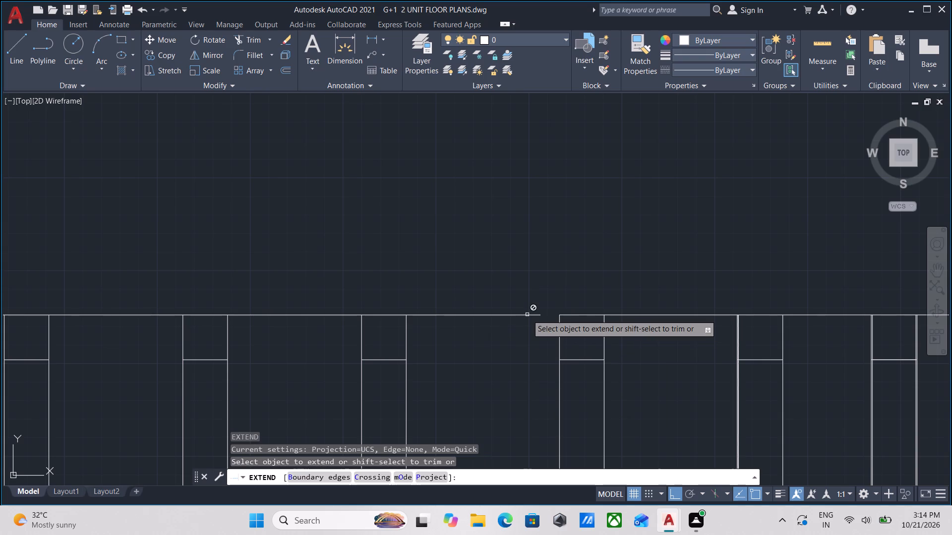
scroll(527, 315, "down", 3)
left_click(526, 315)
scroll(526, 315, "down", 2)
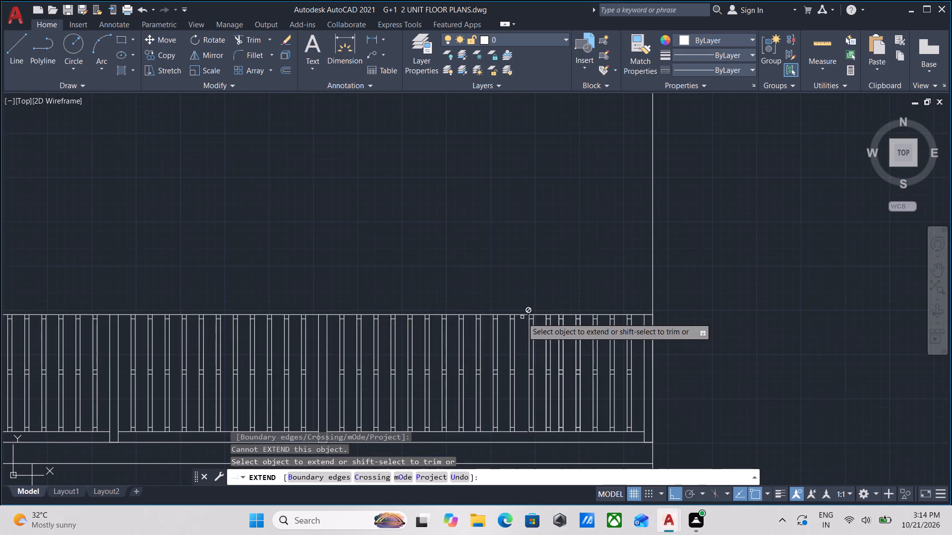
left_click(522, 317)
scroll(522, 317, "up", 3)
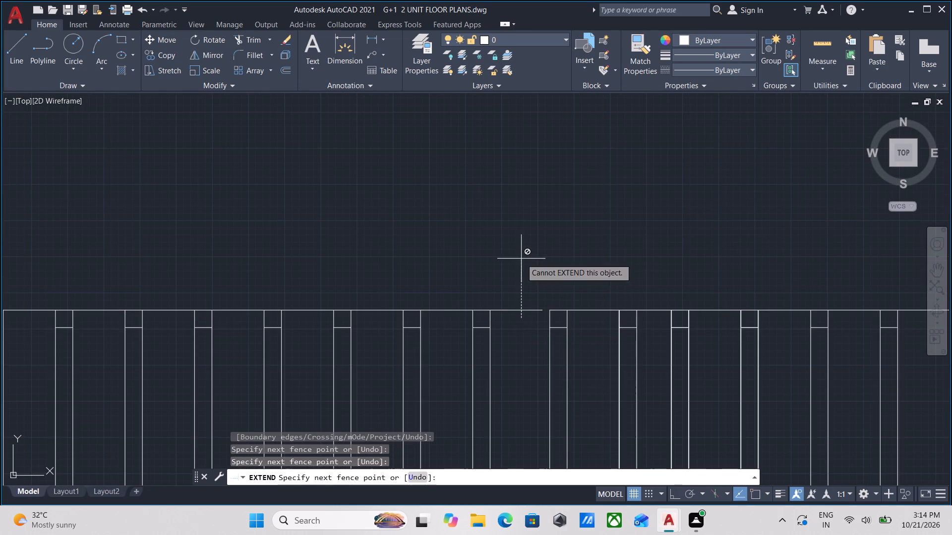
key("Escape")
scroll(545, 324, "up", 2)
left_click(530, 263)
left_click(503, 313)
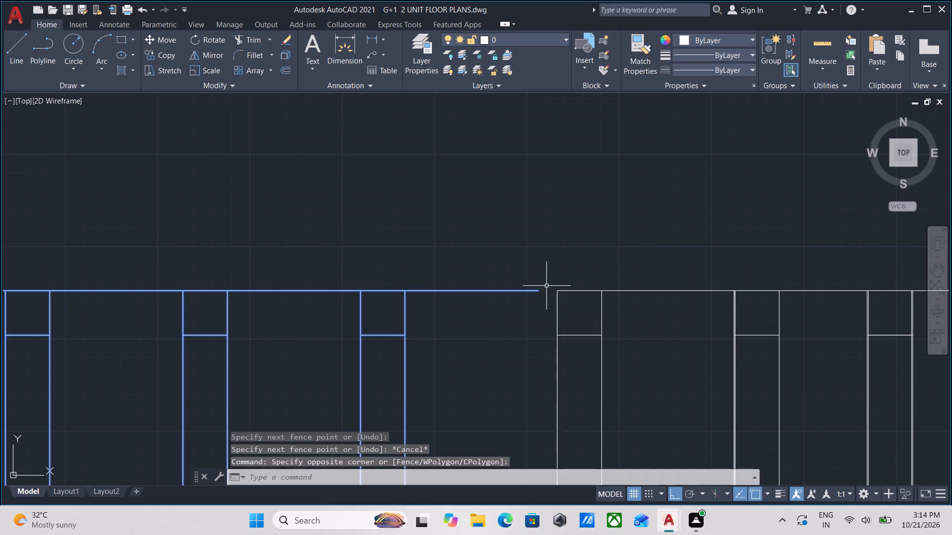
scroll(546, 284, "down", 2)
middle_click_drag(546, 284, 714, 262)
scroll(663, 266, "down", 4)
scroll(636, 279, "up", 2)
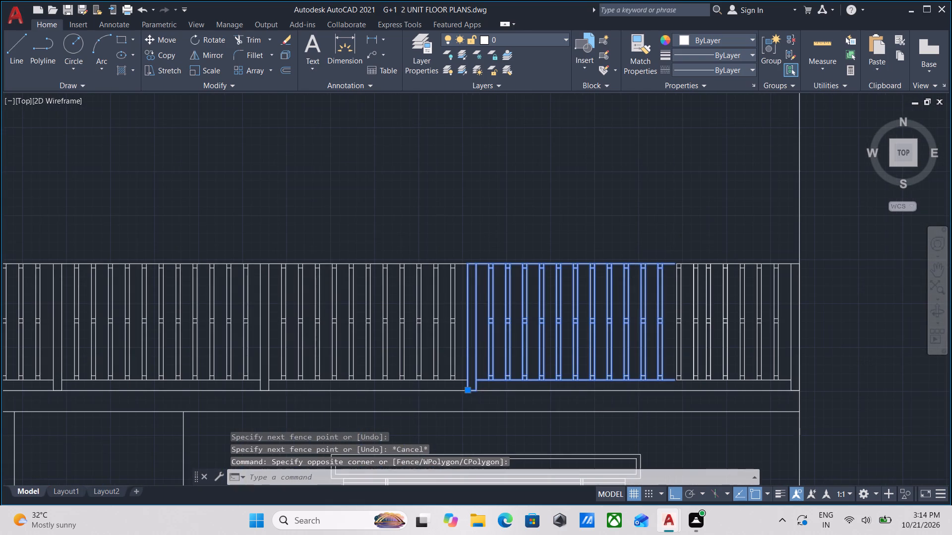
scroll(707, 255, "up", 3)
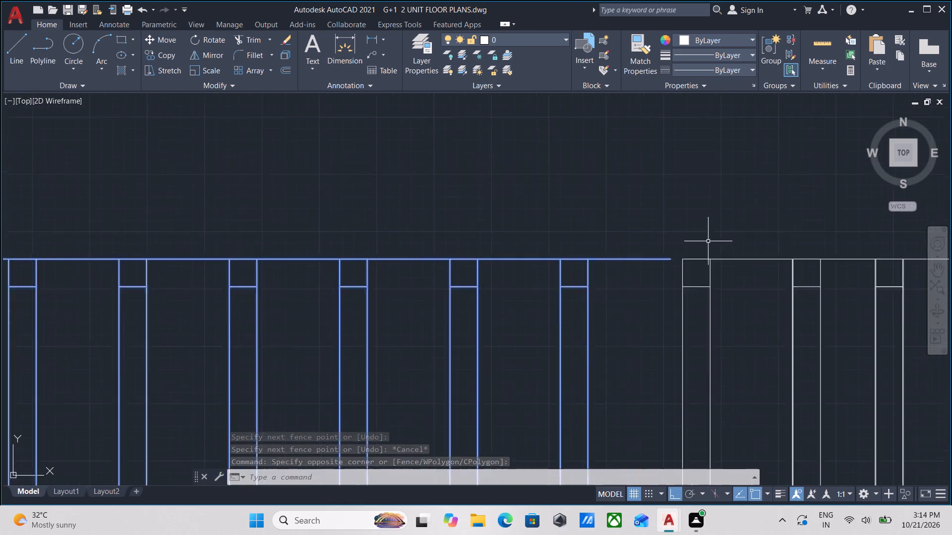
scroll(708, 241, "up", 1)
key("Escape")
Draw a horizontal line bridging the top rail gap from the relocated panel's first baluster to the neighbouring rail's end.
key("l")
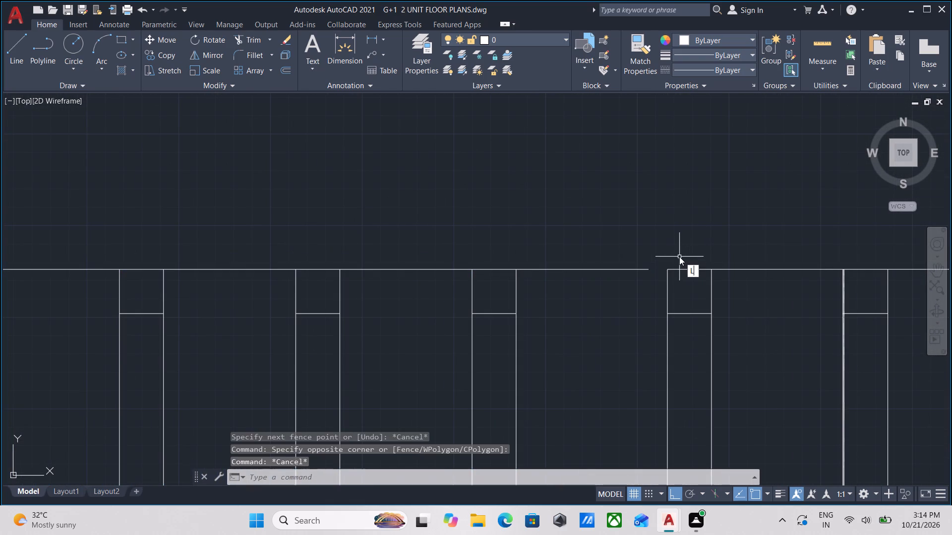
key("Return")
scroll(655, 269, "up", 2)
left_click(690, 269)
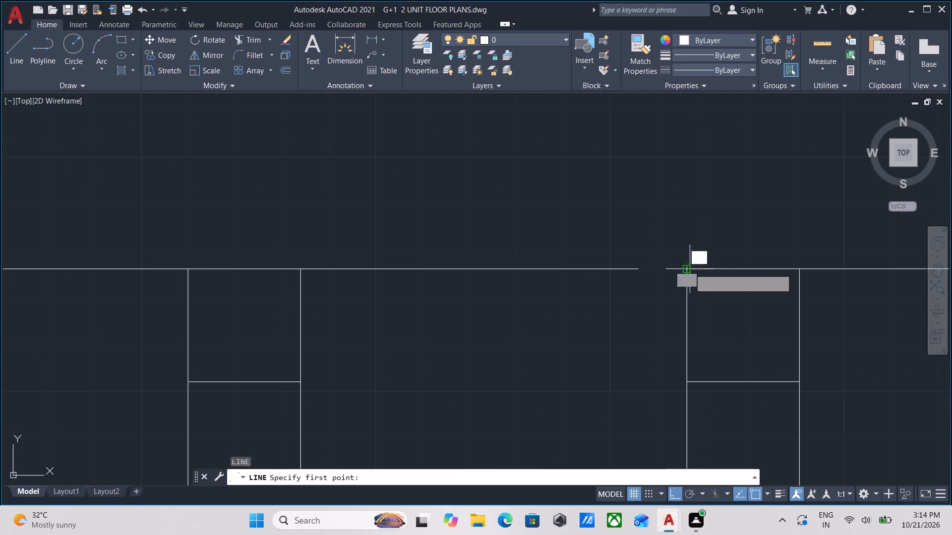
left_click(640, 268)
scroll(640, 268, "down", 2)
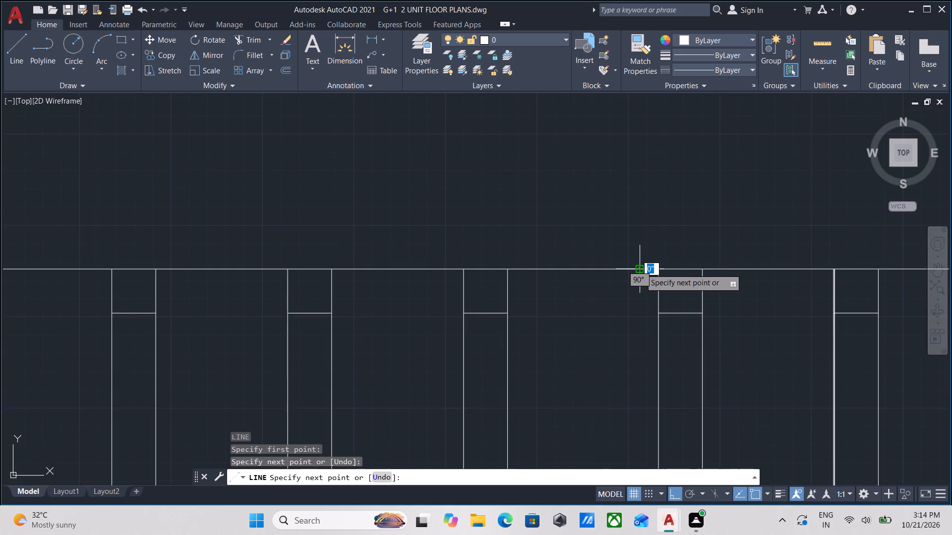
key("Escape")
Group all the roof-edge railing panels, from the taller block's wall to the outer wall line, into one object.
scroll(649, 251, "down", 6)
scroll(706, 199, "down", 1)
middle_click_drag(711, 195, 754, 163)
left_click(762, 165)
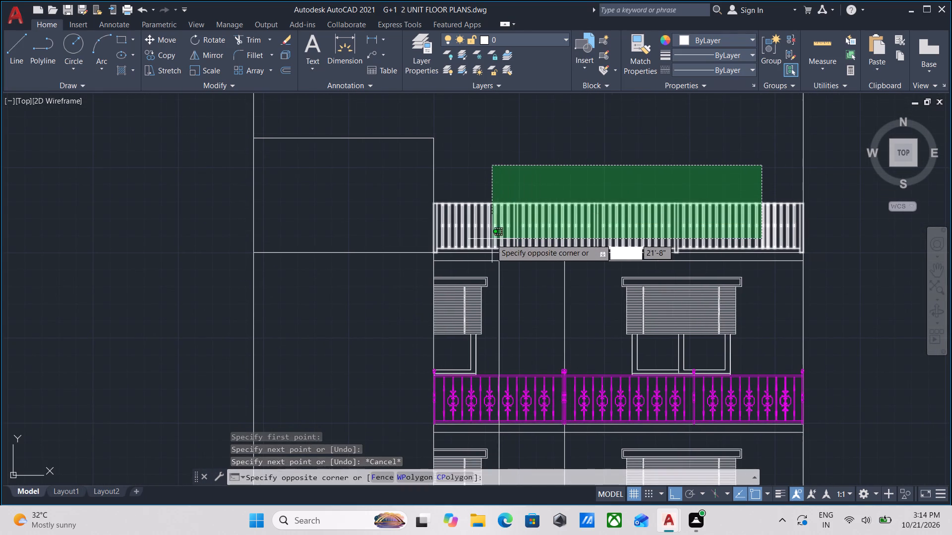
left_click(474, 239)
scroll(500, 241, "up", 2)
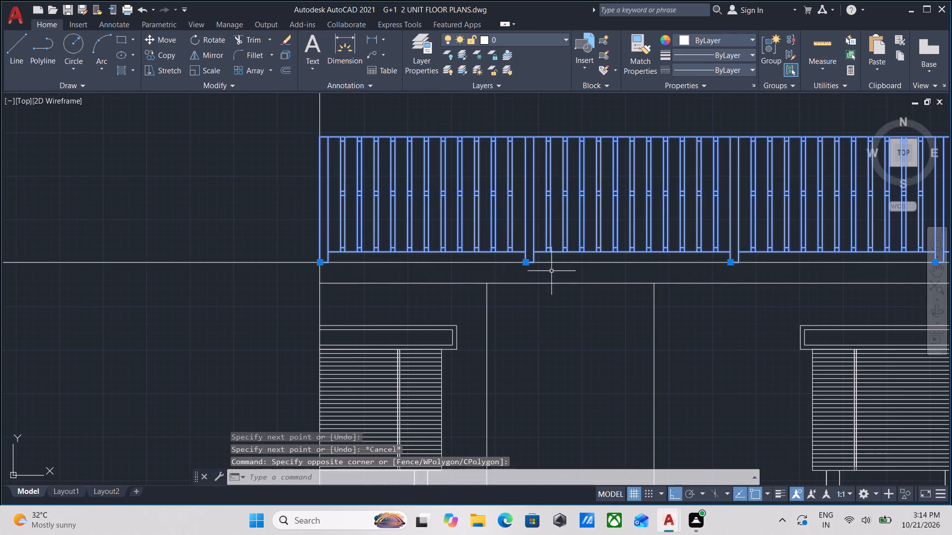
scroll(610, 268, "up", 2)
middle_click_drag(701, 265, 310, 285)
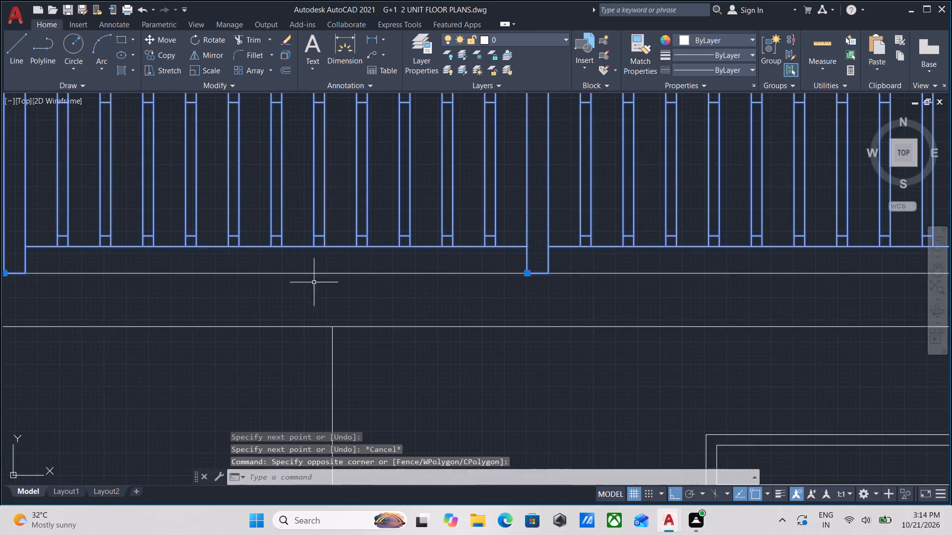
middle_click_drag(581, 275, 242, 275)
scroll(721, 266, "down", 1)
middle_click_drag(708, 268, 553, 276)
scroll(579, 276, "up", 6)
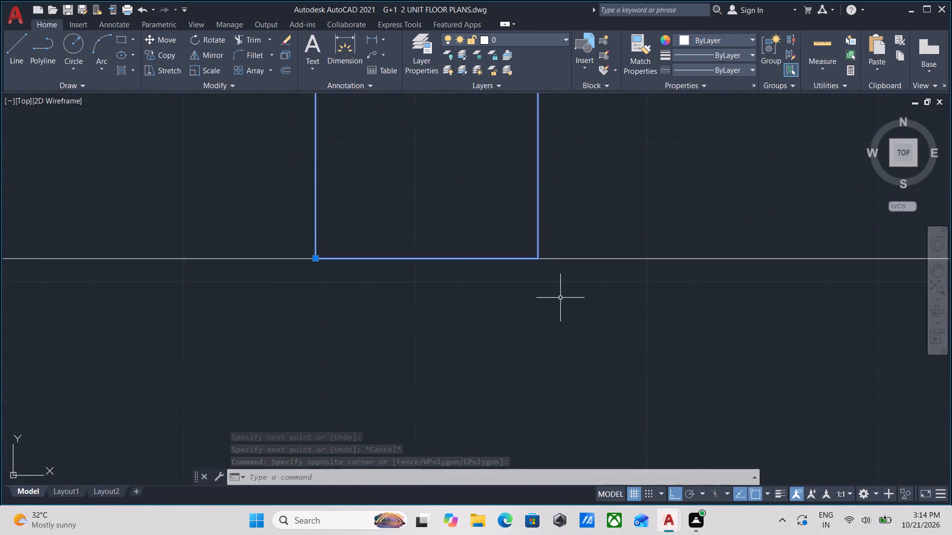
scroll(561, 296, "down", 7)
middle_click_drag(667, 310, 485, 313)
middle_click_drag(807, 305, 458, 306)
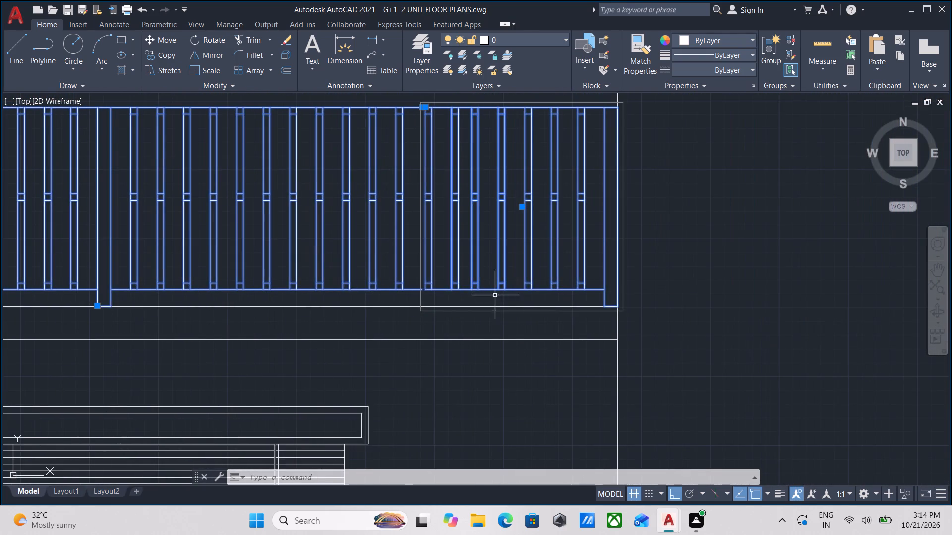
middle_click_drag(495, 295, 703, 278)
scroll(540, 288, "down", 2)
middle_click_drag(554, 290, 693, 294)
middle_click_drag(504, 269, 597, 265)
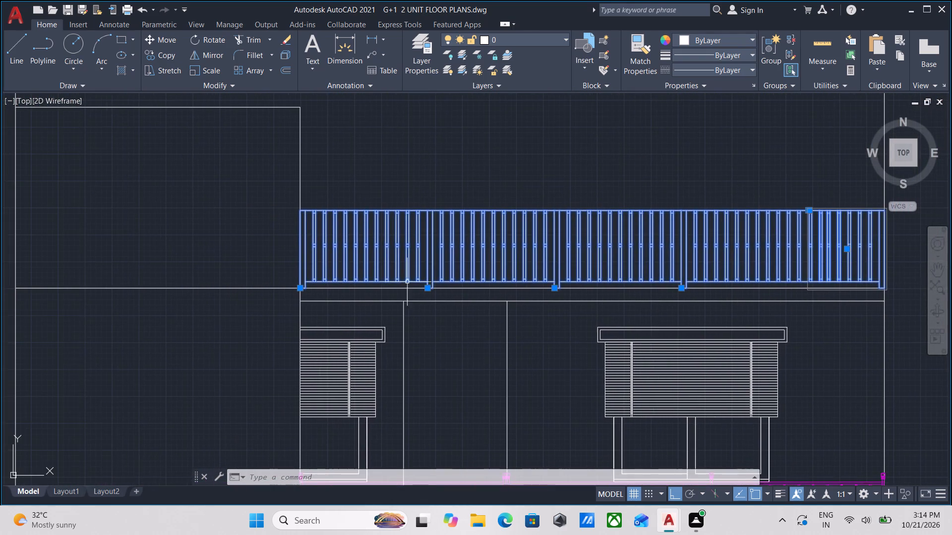
scroll(390, 279, "up", 2)
scroll(416, 271, "down", 2)
middle_click_drag(420, 269, 493, 289)
key("g")
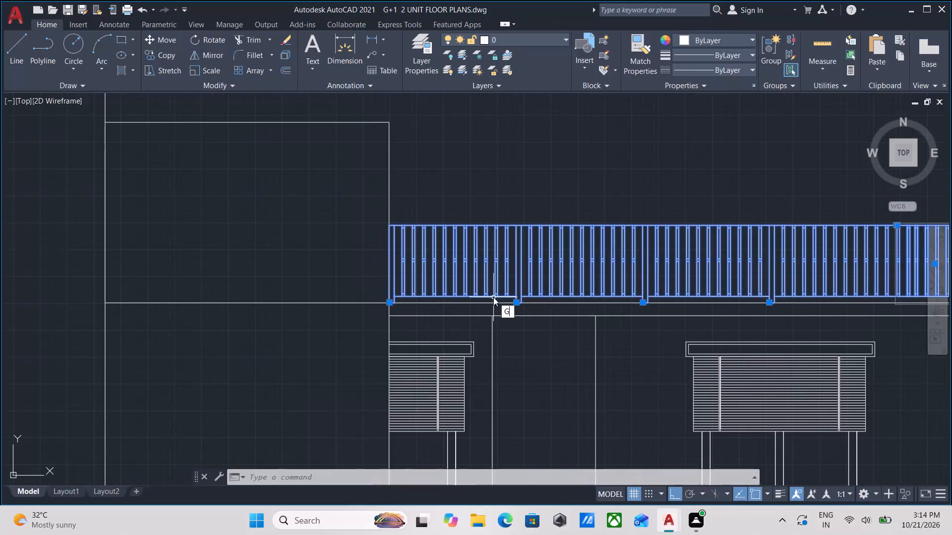
key("Return")
left_click_drag(570, 173, 560, 187)
left_click(477, 275)
scroll(499, 267, "down", 2)
middle_click_drag(517, 271, 536, 277)
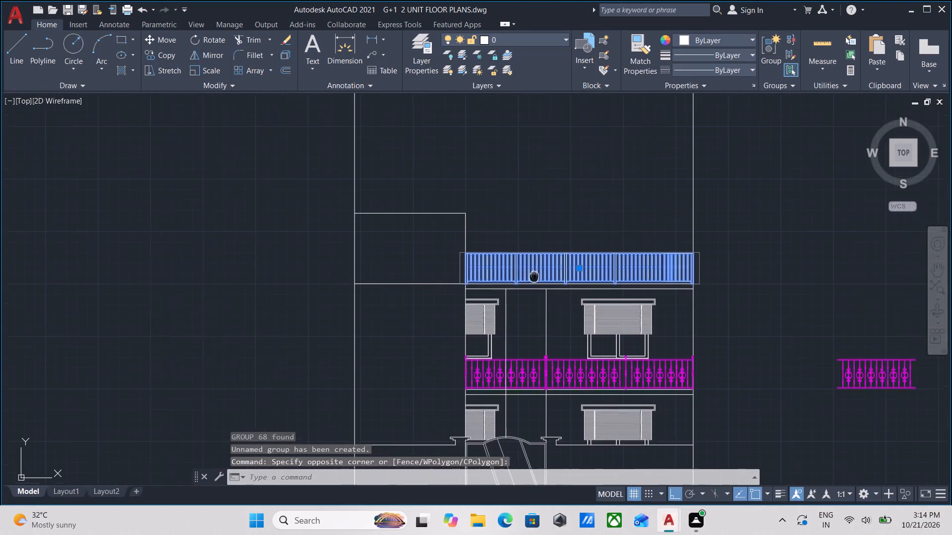
middle_click_drag(536, 277, 536, 277)
key("Escape")
Examine the front elevation from the taller block and roof railing down to the gate and compound wall.
middle_click_drag(547, 277, 618, 274)
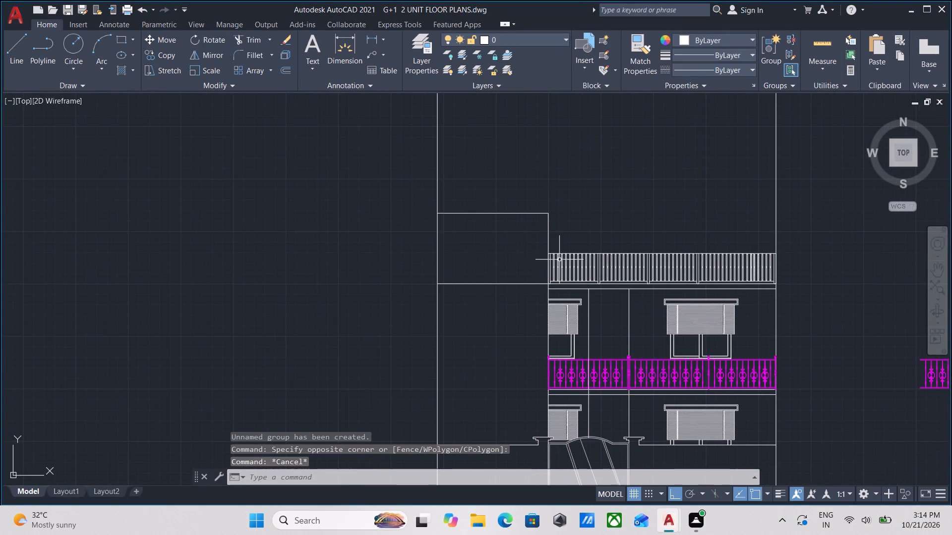
middle_click_drag(522, 232, 552, 281)
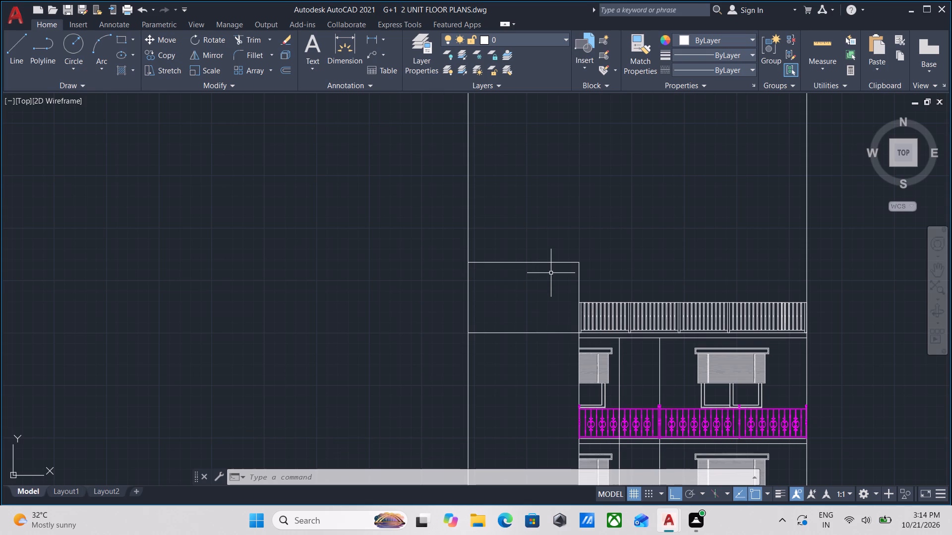
scroll(796, 426, "down", 1)
middle_click_drag(792, 380, 801, 347)
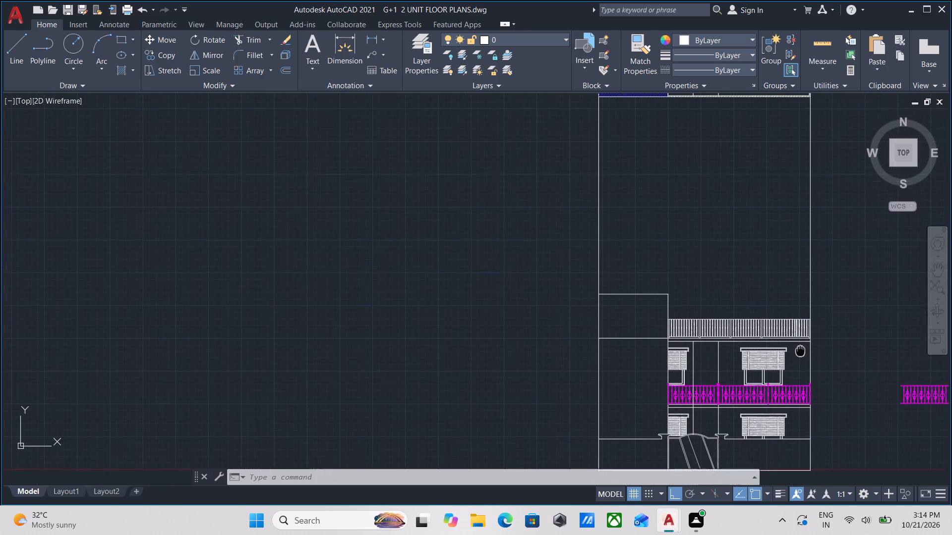
middle_click_drag(801, 347, 804, 341)
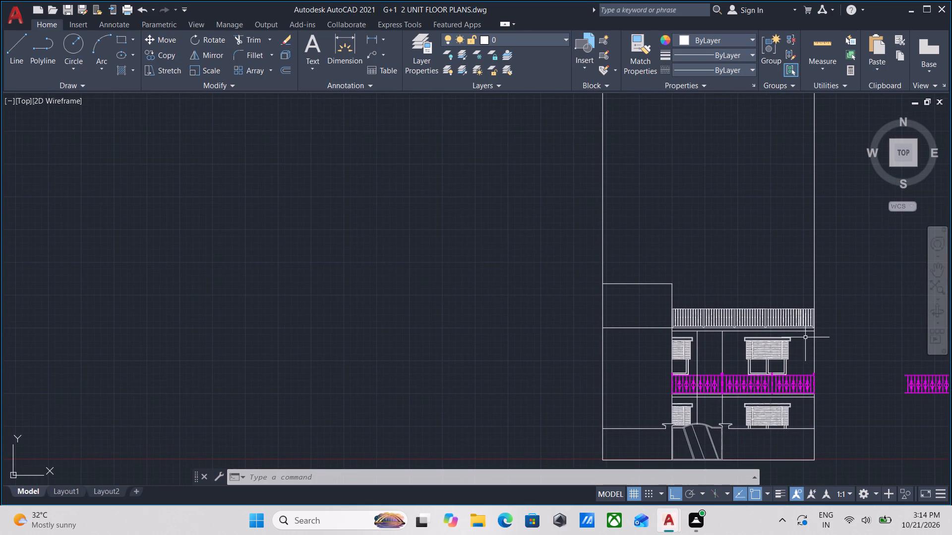
scroll(746, 374, "down", 1)
scroll(712, 413, "up", 1)
scroll(650, 409, "up", 2)
middle_click_drag(651, 406, 654, 380)
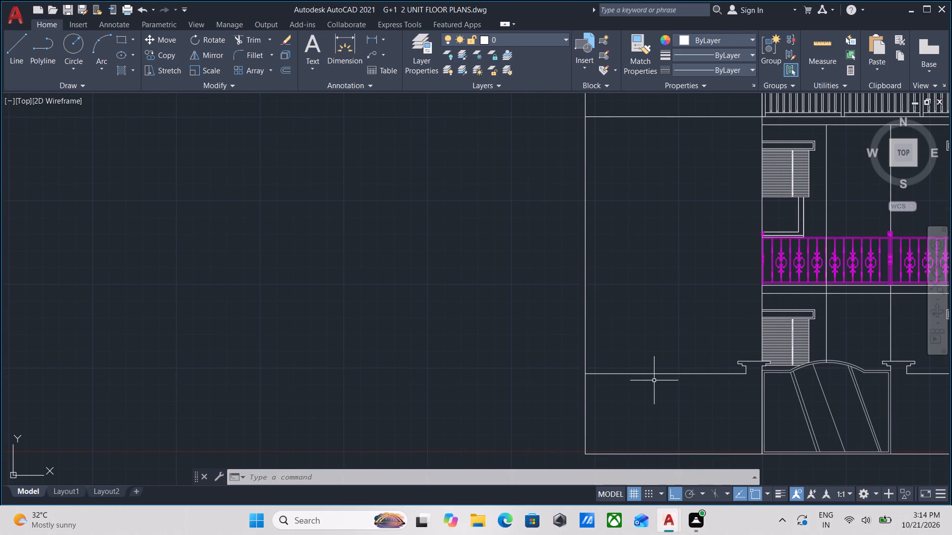
scroll(654, 380, "down", 1)
middle_click_drag(652, 388, 484, 376)
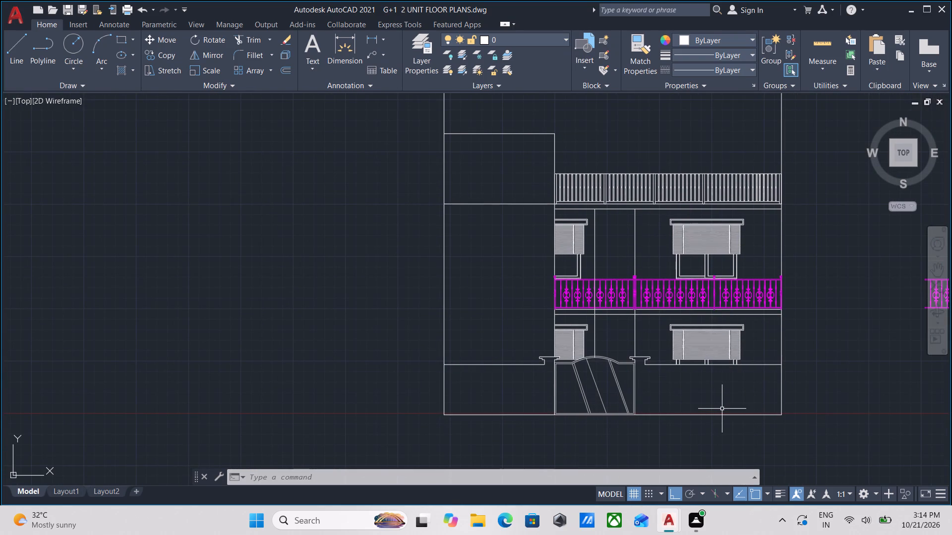
scroll(724, 408, "up", 2)
scroll(695, 399, "down", 1)
middle_click_drag(695, 399, 710, 432)
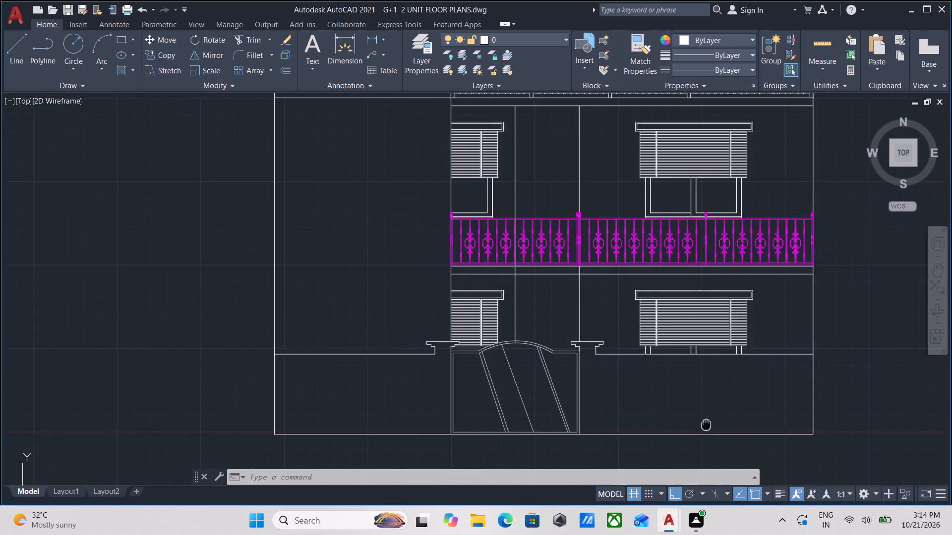
middle_click_drag(710, 432, 721, 462)
scroll(701, 455, "down", 1)
middle_click_drag(701, 455, 726, 459)
middle_click_drag(535, 367, 547, 407)
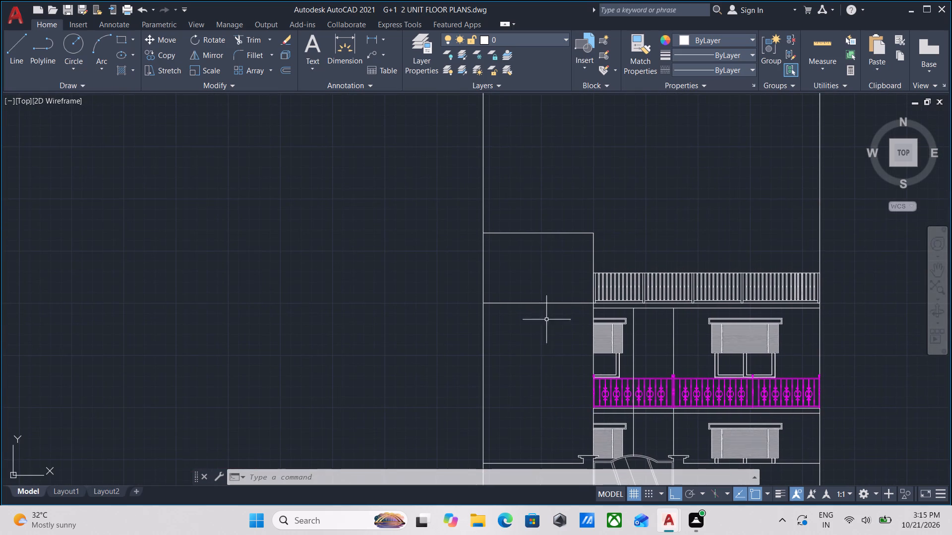
Draw the taller block's roof slab outline, projecting about 6" beyond its top corner, rising about 6", and returning to the outer wall line.
scroll(545, 297, "up", 1)
middle_click_drag(544, 298, 542, 365)
middle_click_drag(542, 340, 549, 389)
key("l")
key("Return")
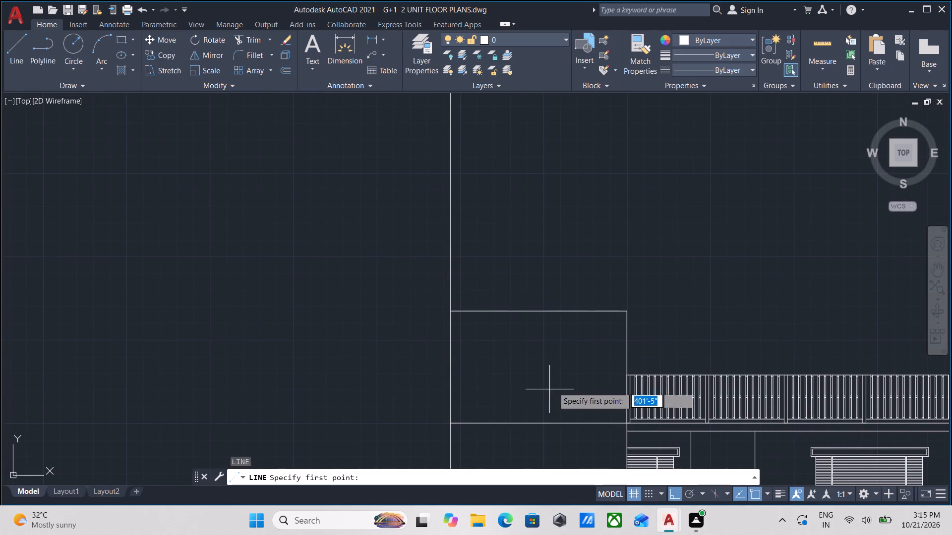
scroll(618, 313, "up", 2)
left_click(638, 318)
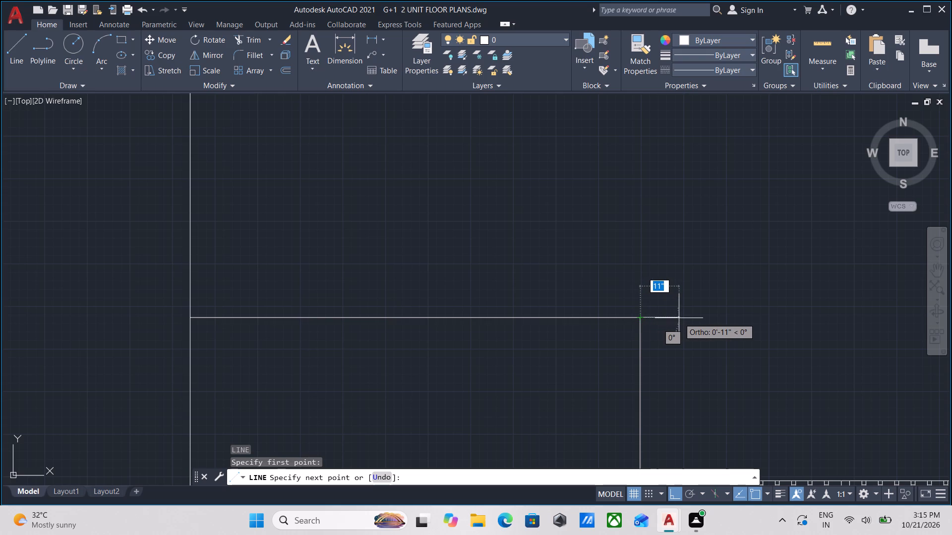
key("1")
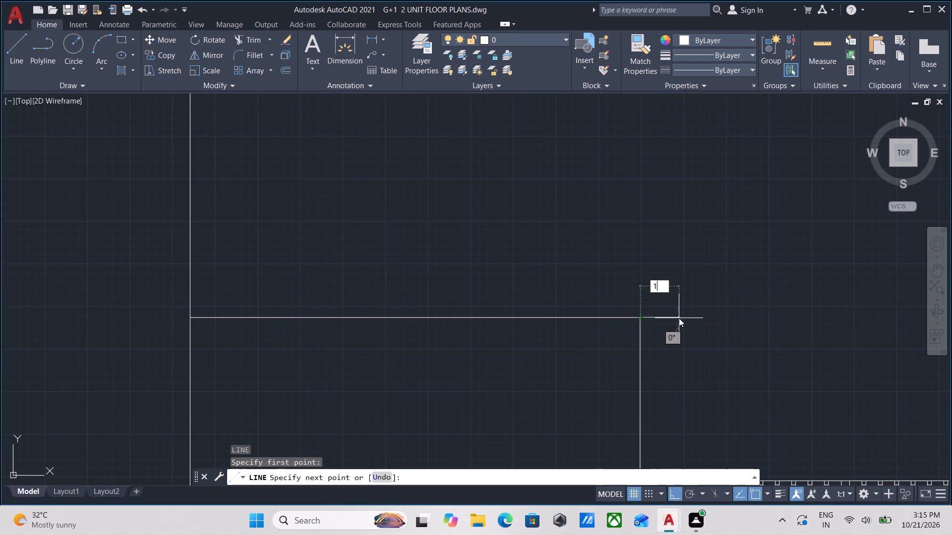
key("BackSpace")
scroll(668, 314, "up", 1)
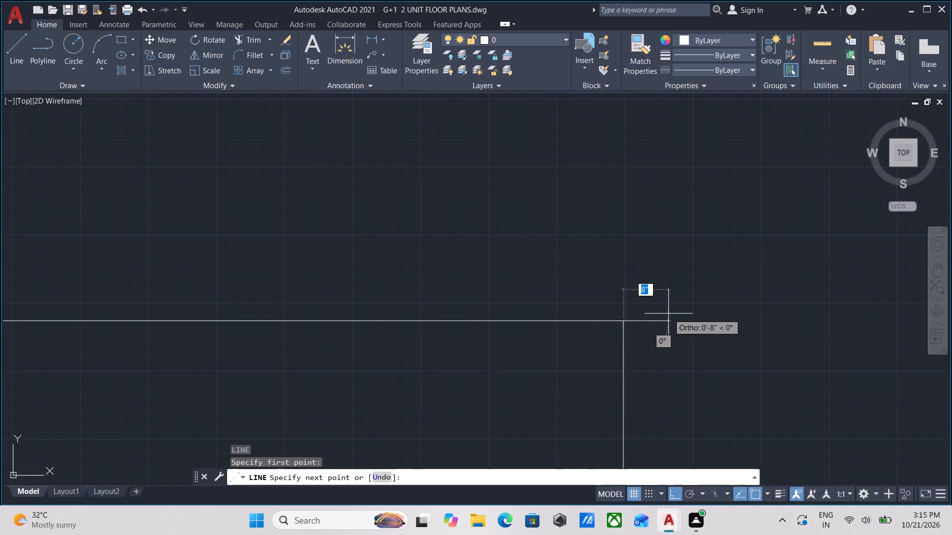
left_click(658, 319)
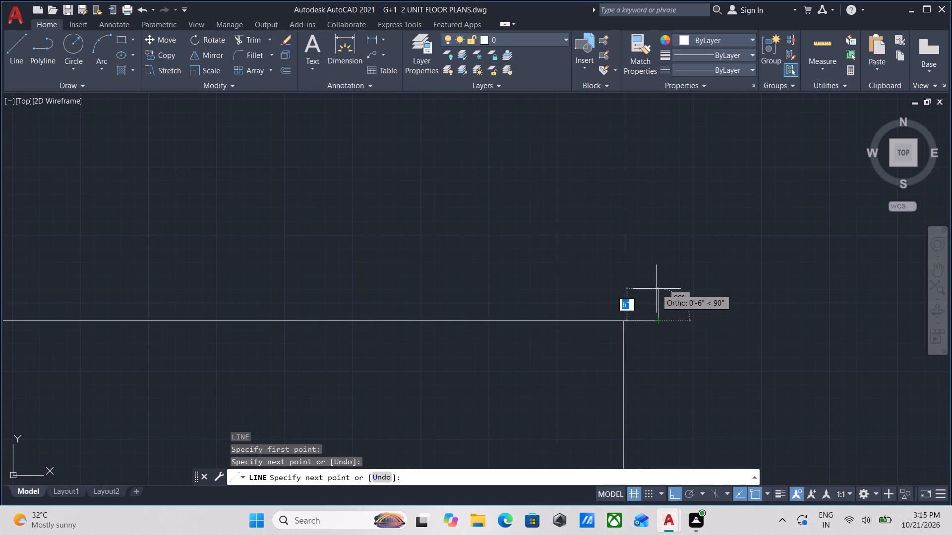
left_click(657, 288)
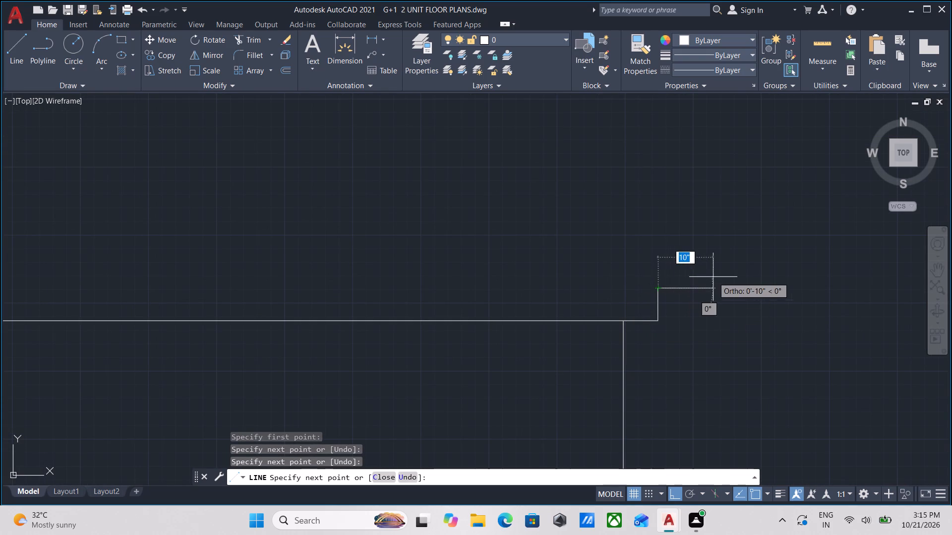
middle_click_drag(409, 228, 724, 241)
scroll(441, 259, "down", 2)
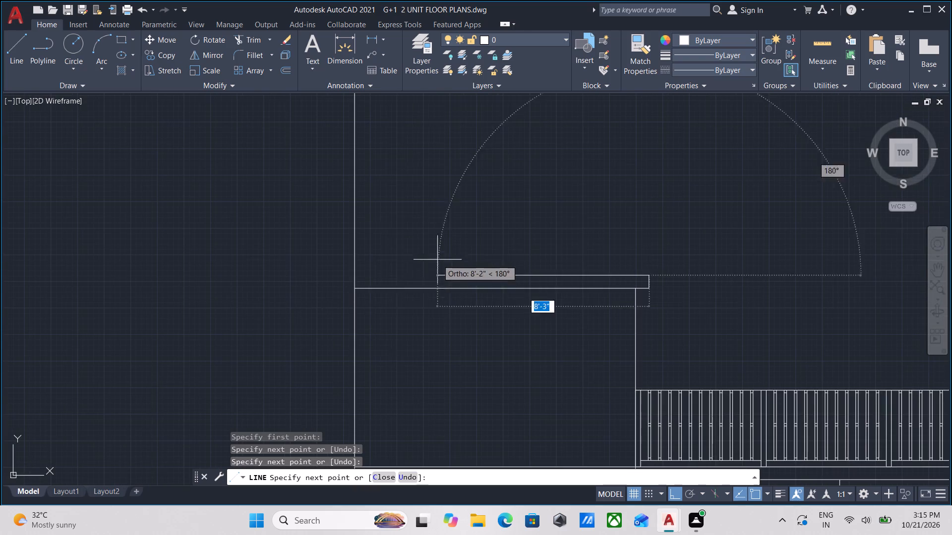
scroll(376, 275, "up", 2)
left_click(315, 275)
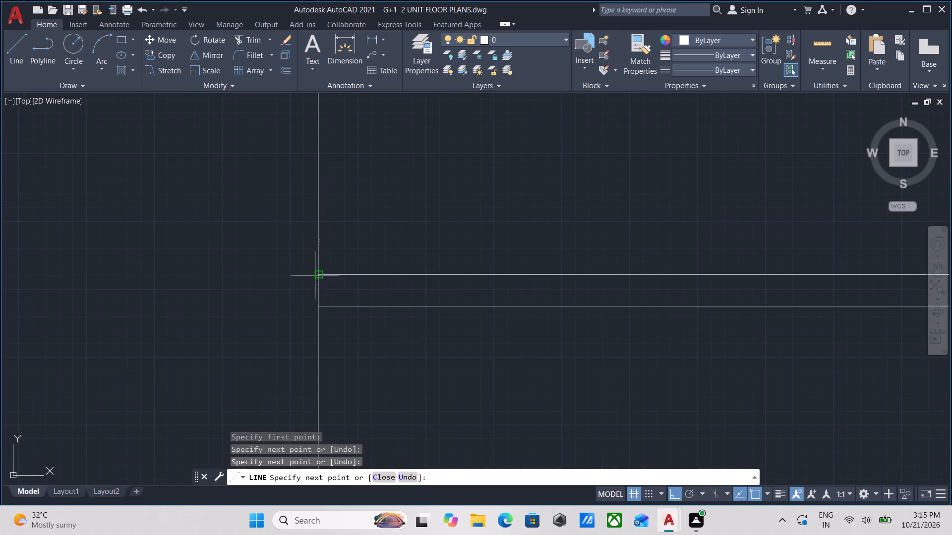
key("Escape")
Trim the slab's bottom line between the taller block's two walls, keeping the part under the projection.
scroll(326, 270, "down", 4)
scroll(415, 304, "up", 2)
middle_click_drag(385, 299, 466, 325)
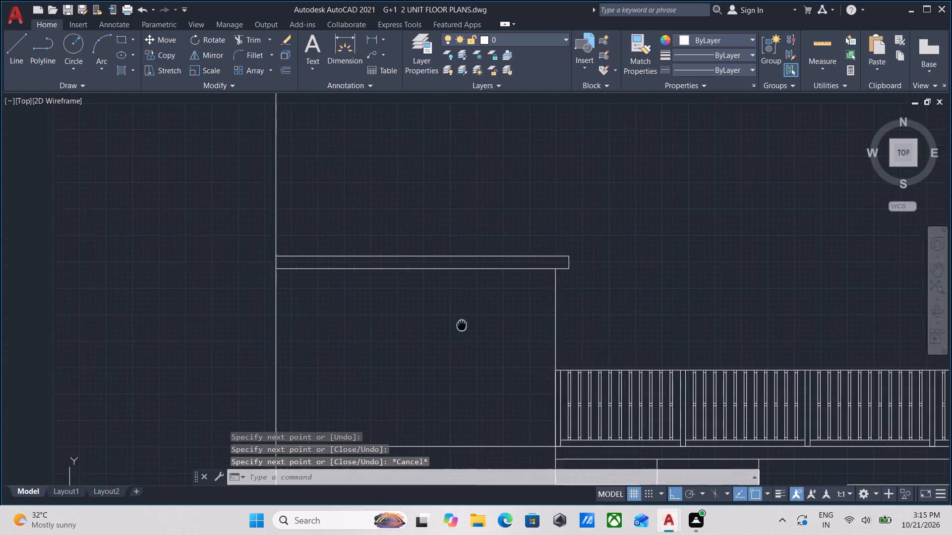
middle_click_drag(466, 325, 470, 325)
scroll(479, 301, "up", 1)
middle_click_drag(479, 301, 481, 350)
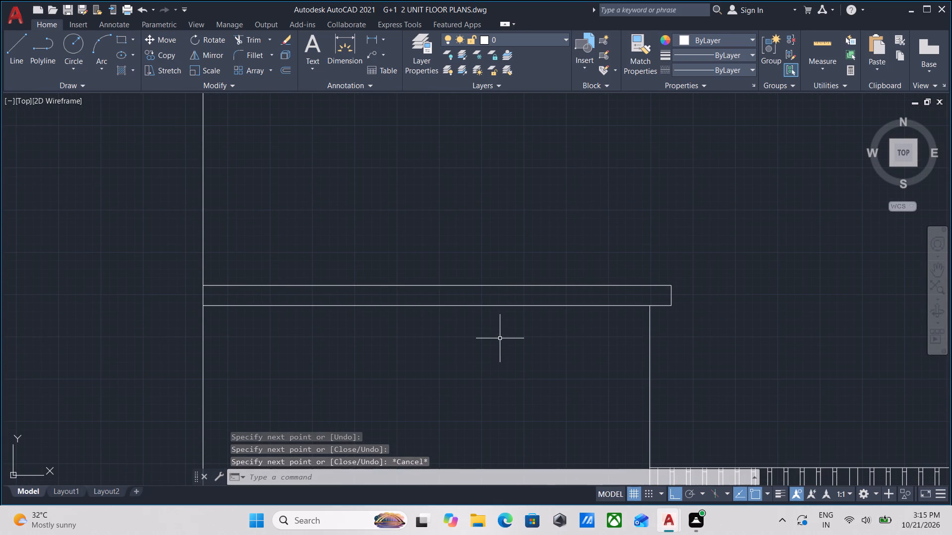
type("TR")
key("Return")
left_click(500, 338)
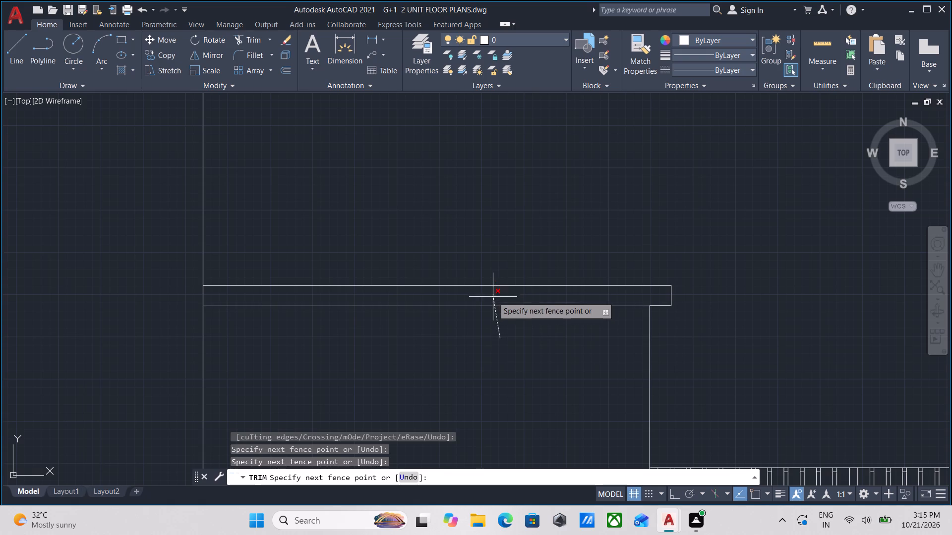
left_click(493, 297)
key("Escape")
Trim the horizontal line crossing the taller block at the level of the main roof slab.
scroll(493, 297, "down", 3)
middle_click_drag(484, 348, 491, 318)
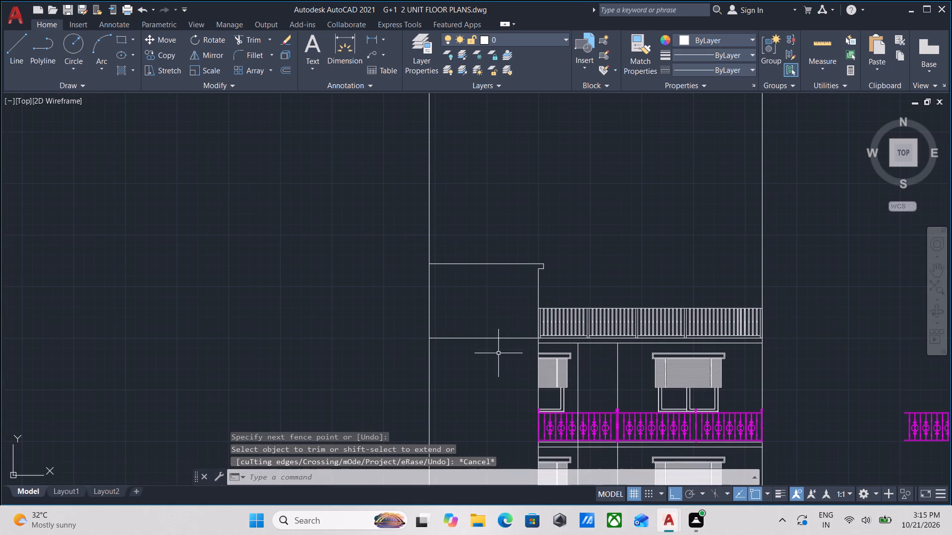
middle_click_drag(498, 355, 505, 296)
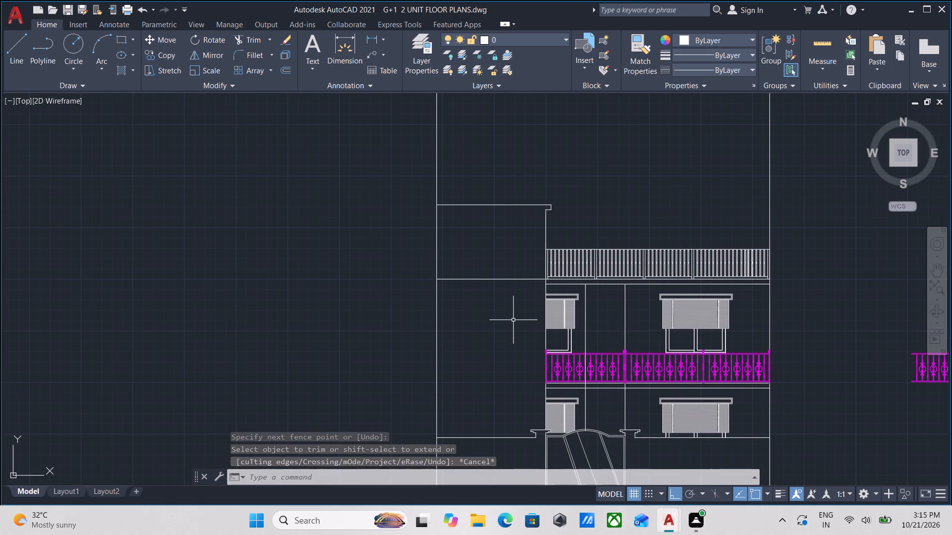
middle_click_drag(492, 299, 500, 339)
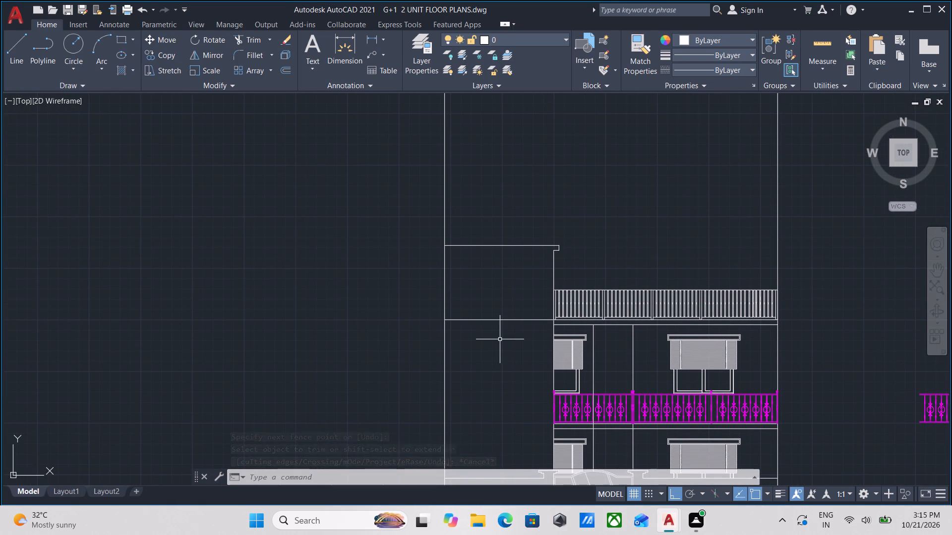
type("TR")
key("Return")
left_click(500, 339)
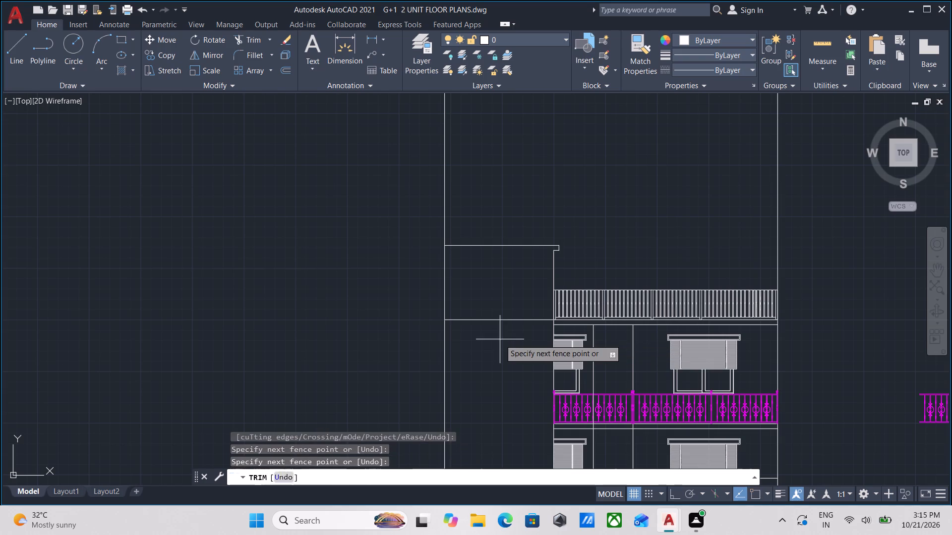
left_click(500, 302)
scroll(492, 363, "down", 2)
middle_click_drag(492, 355, 494, 301)
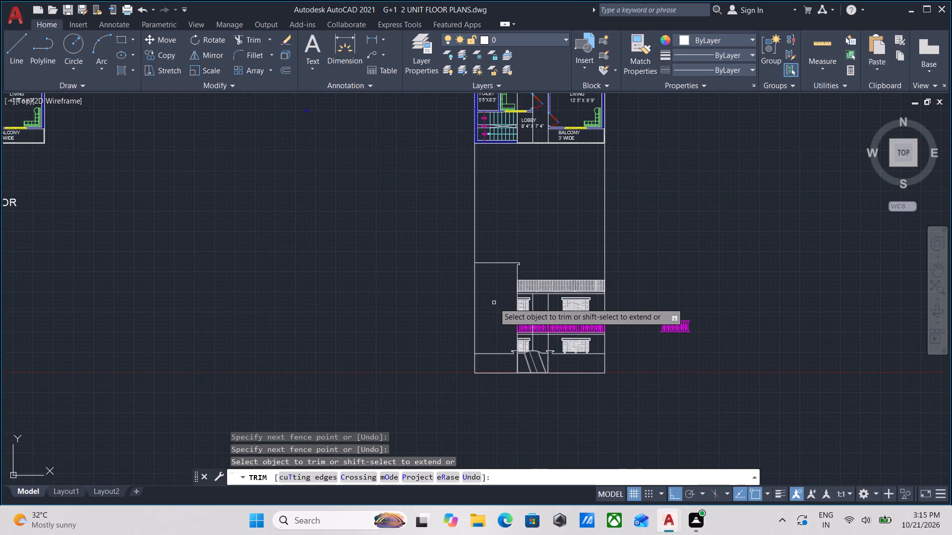
key("Escape")
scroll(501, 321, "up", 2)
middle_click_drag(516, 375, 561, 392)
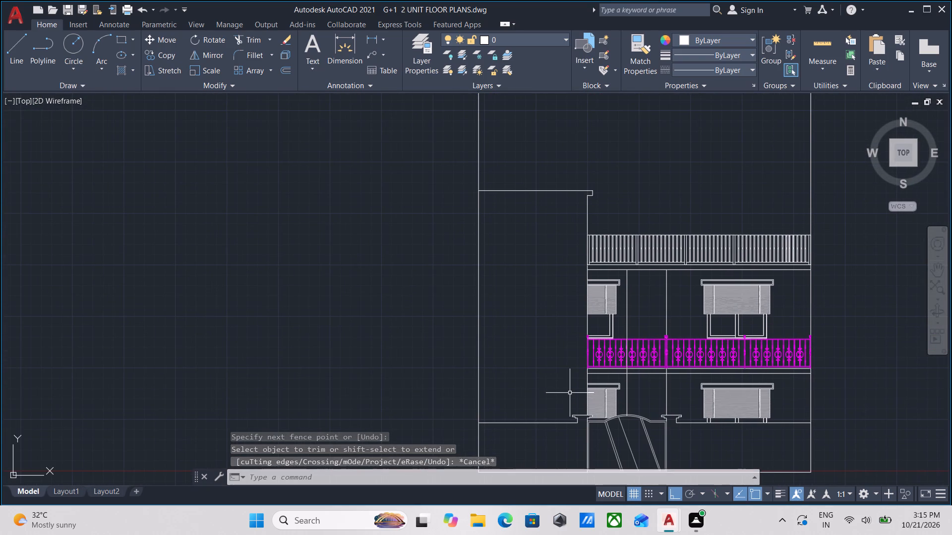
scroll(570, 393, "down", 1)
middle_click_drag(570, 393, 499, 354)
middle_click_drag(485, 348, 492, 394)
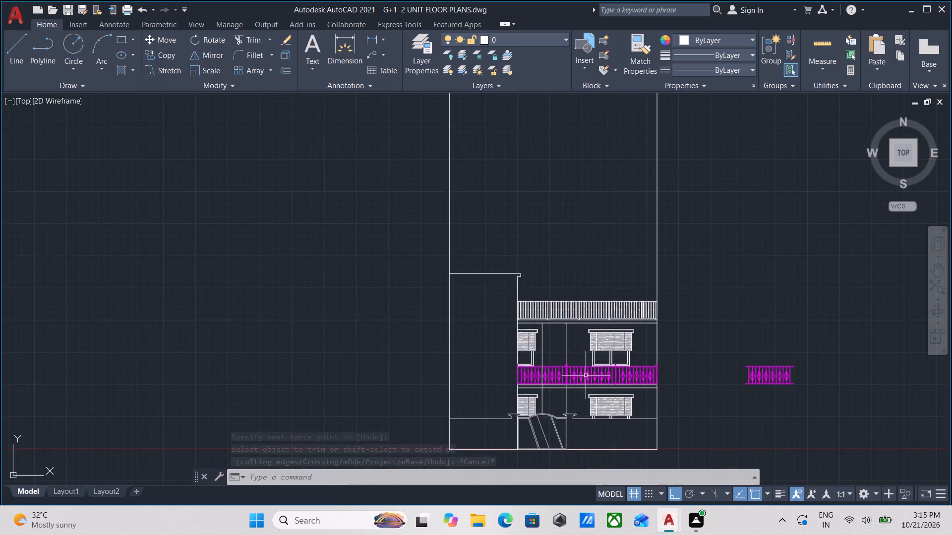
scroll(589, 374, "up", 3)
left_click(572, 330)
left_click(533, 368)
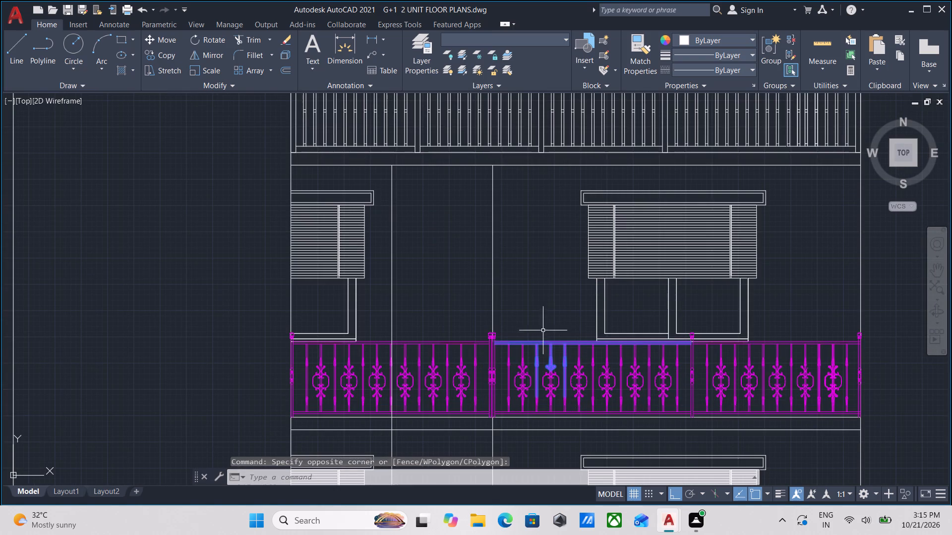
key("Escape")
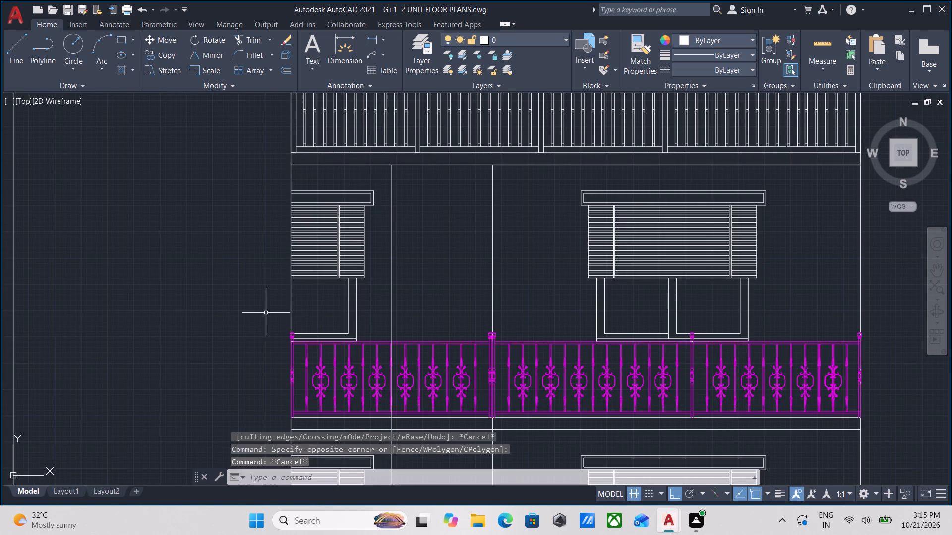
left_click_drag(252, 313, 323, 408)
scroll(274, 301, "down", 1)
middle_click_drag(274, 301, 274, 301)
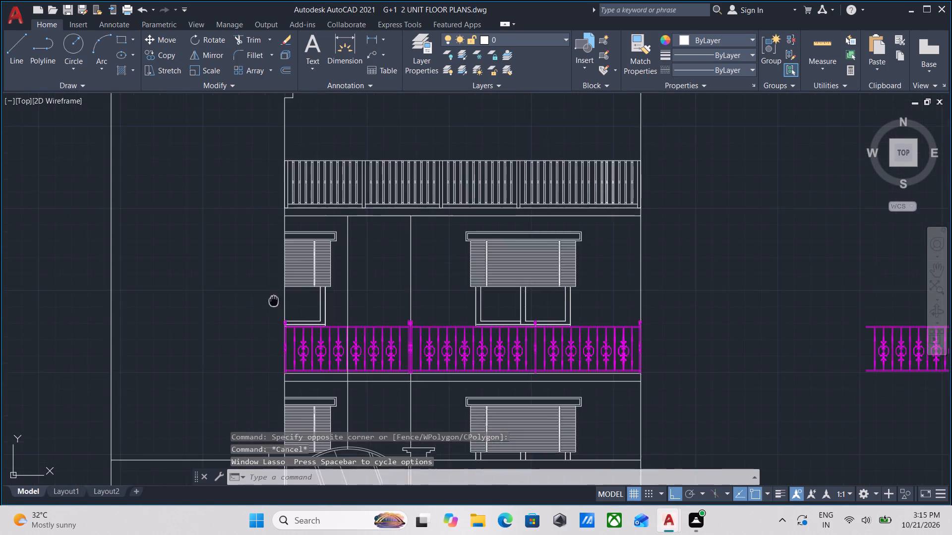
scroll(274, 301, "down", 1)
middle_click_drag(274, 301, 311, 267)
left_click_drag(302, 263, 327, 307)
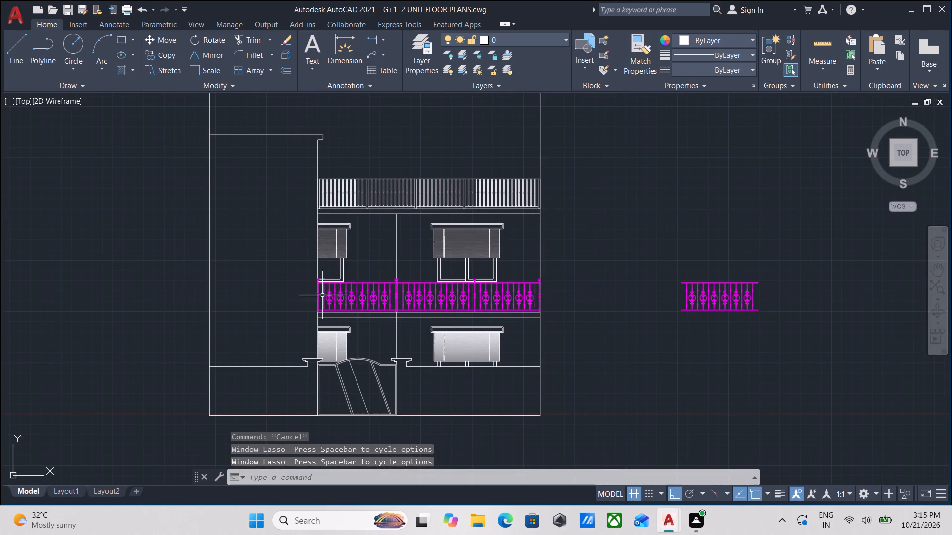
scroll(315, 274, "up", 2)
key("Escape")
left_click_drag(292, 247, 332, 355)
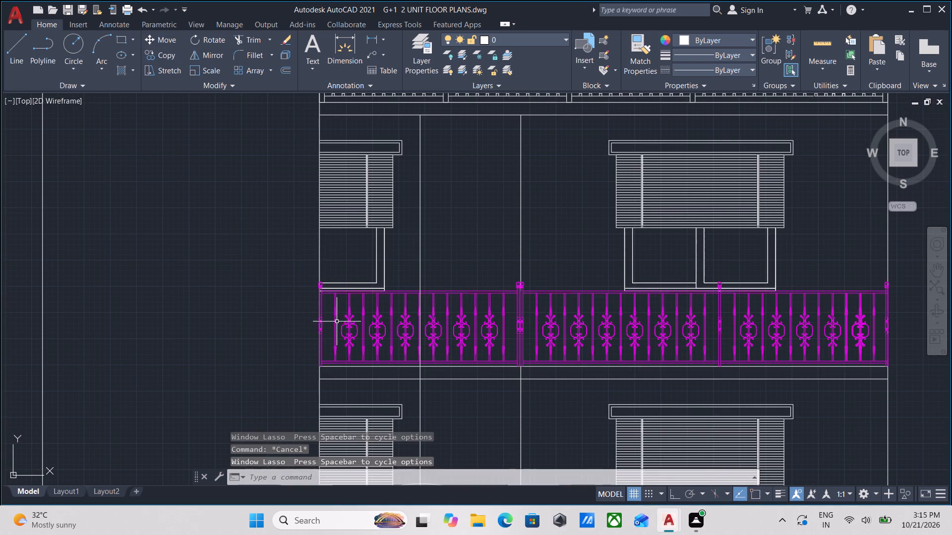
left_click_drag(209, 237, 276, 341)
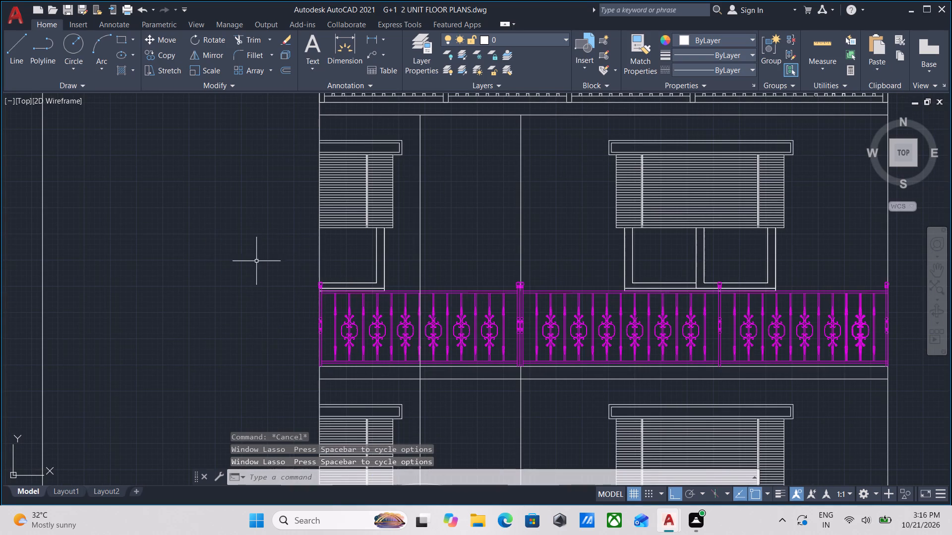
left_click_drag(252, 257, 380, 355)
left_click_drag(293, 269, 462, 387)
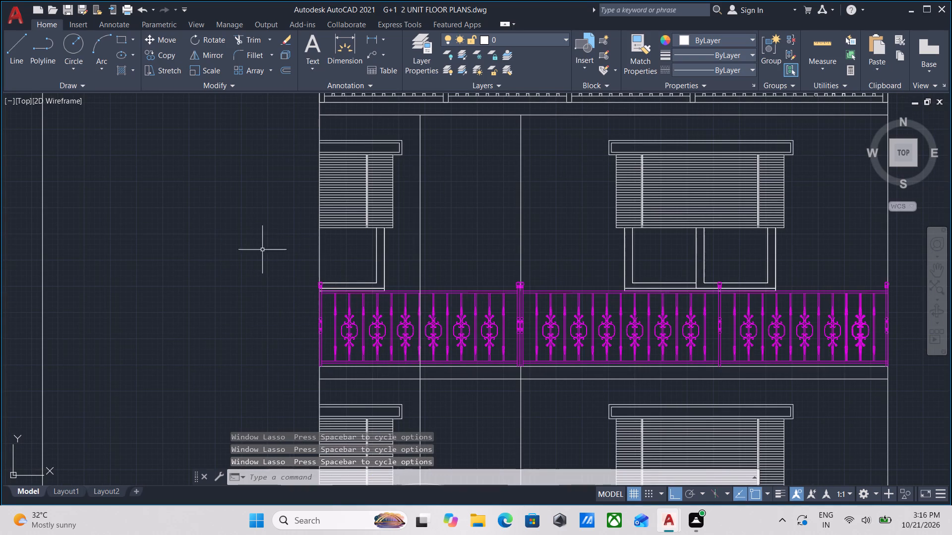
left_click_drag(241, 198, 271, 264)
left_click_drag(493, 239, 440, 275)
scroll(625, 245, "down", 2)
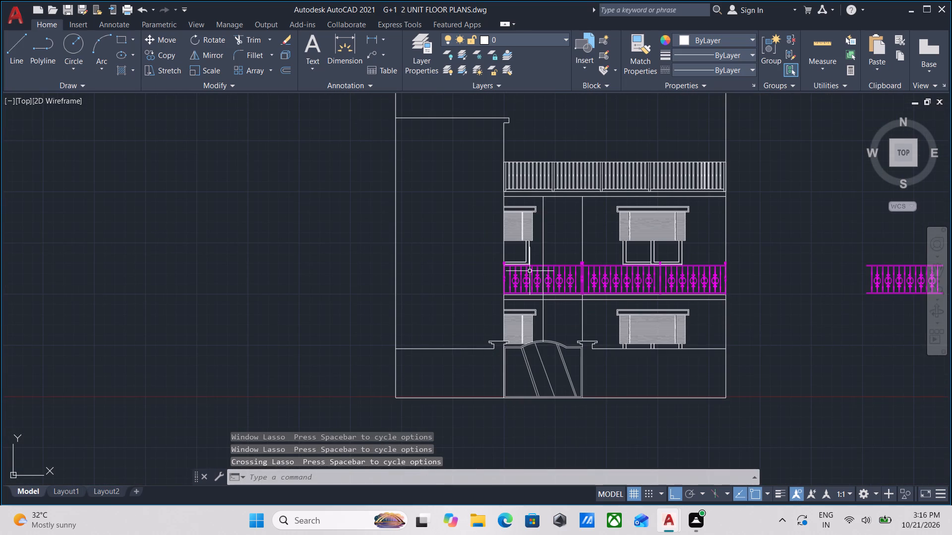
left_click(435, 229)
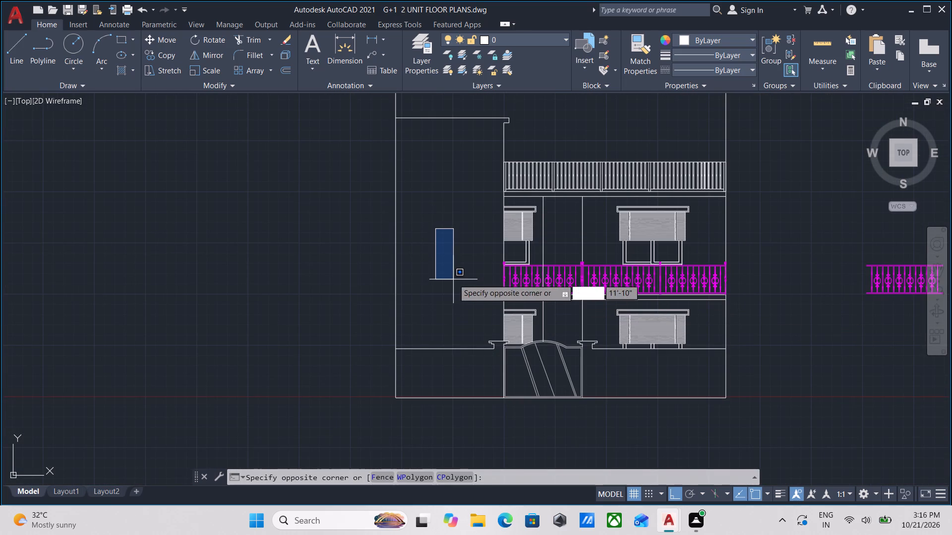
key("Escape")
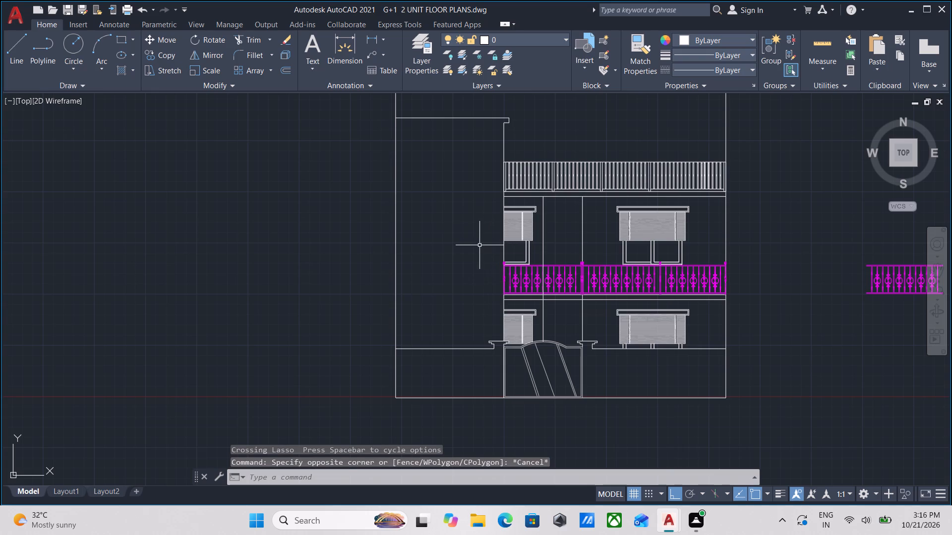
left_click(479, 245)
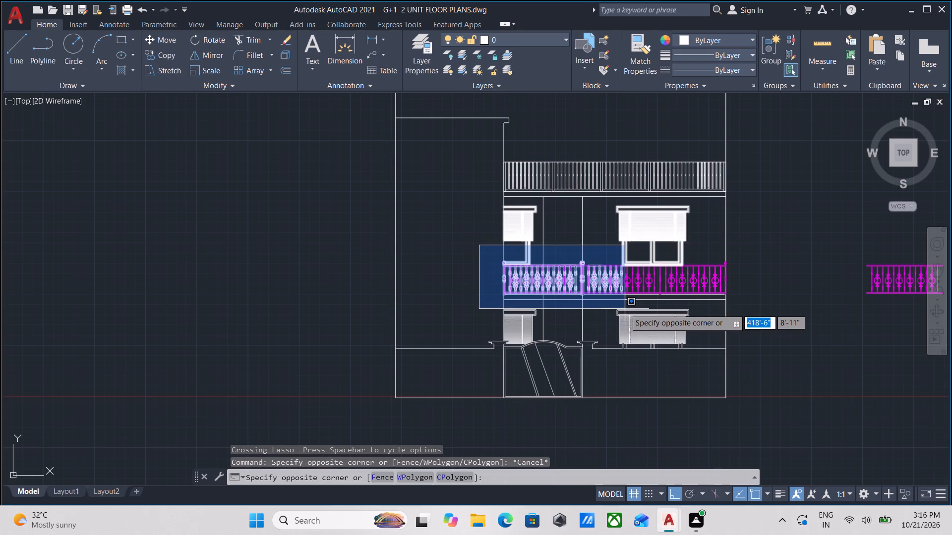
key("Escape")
Explode the whole first-floor balcony railing together with the slab lines beneath it, leaving the two upper-floor windows out of the selection.
scroll(529, 308, "up", 2)
middle_click_drag(529, 306, 530, 343)
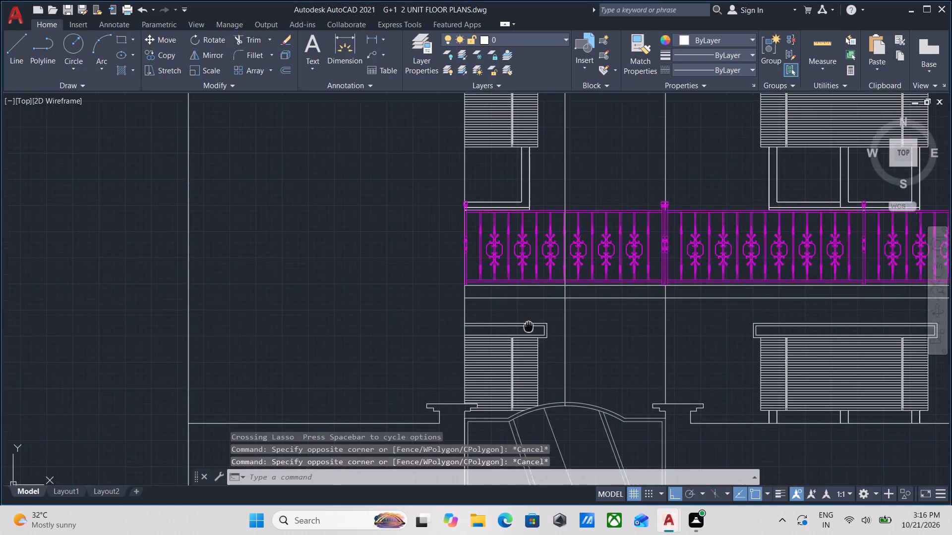
middle_click_drag(530, 343, 533, 365)
left_click(435, 244)
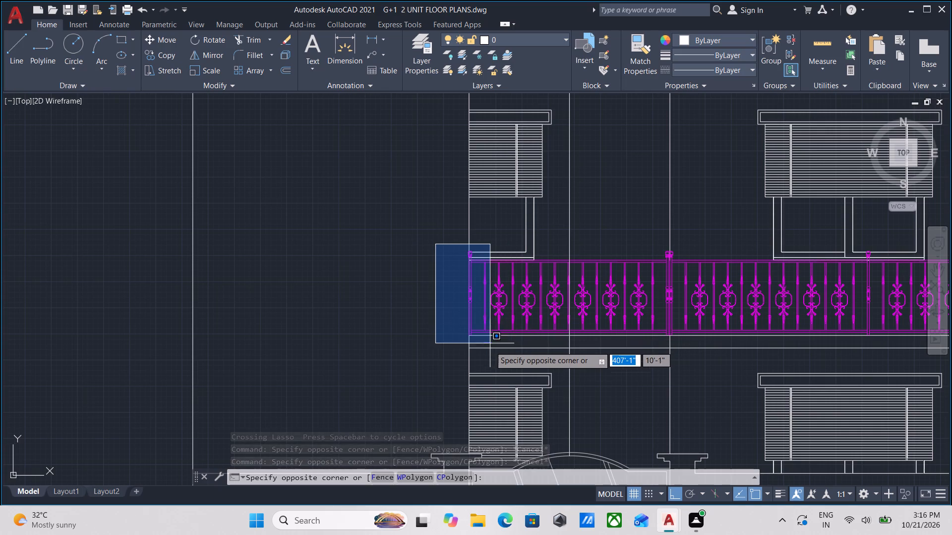
middle_click_drag(805, 357, 615, 361)
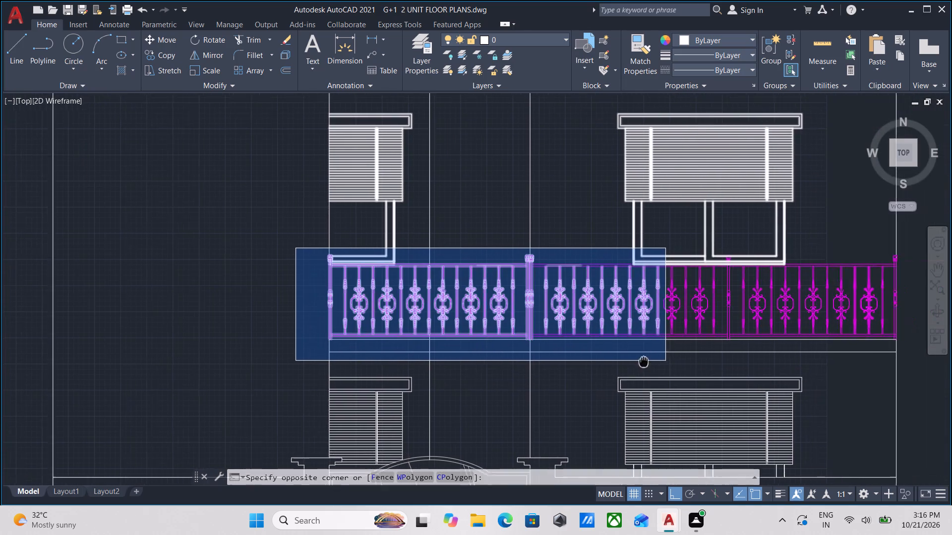
middle_click_drag(615, 361, 549, 361)
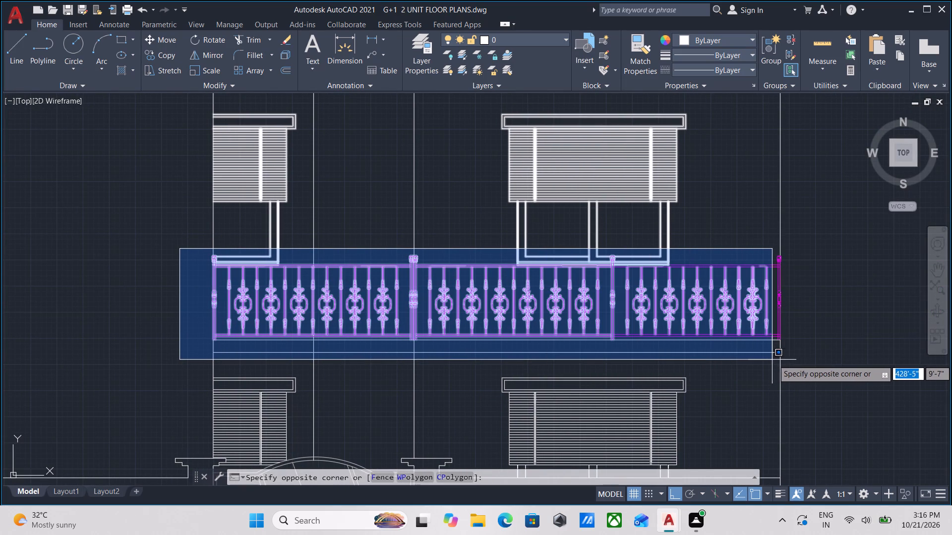
left_click(801, 360)
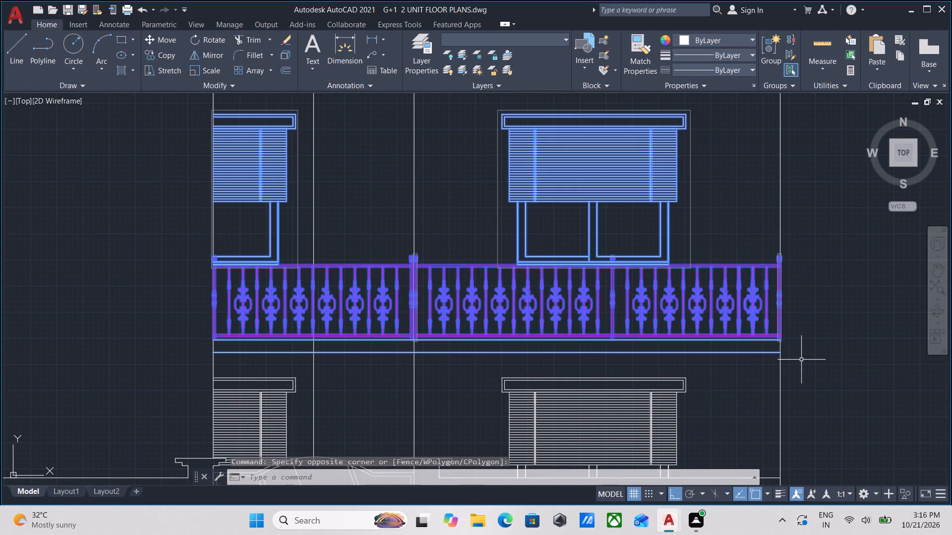
middle_click_drag(740, 164, 737, 246)
left_click(722, 182, "shift")
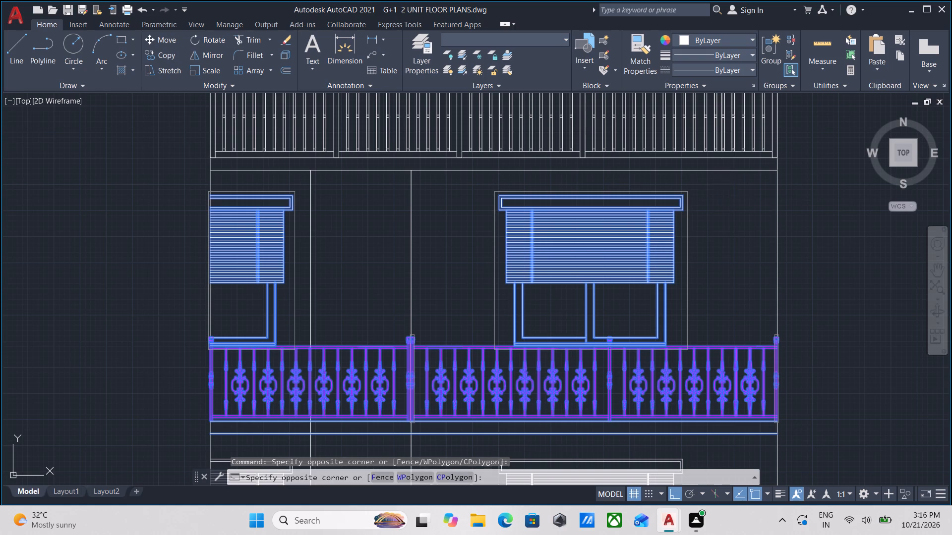
left_click(627, 249, "shift")
middle_click_drag(433, 227, 634, 213)
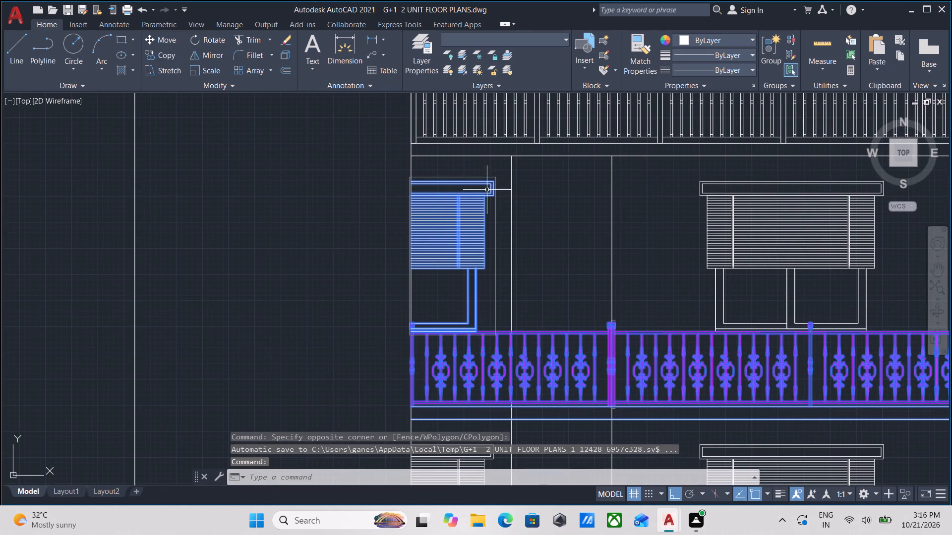
left_click(495, 161, "shift")
left_click(444, 249, "shift")
scroll(465, 267, "down", 1)
middle_click_drag(465, 267, 484, 211)
scroll(475, 233, "up", 3)
middle_click_drag(604, 265, 454, 205)
scroll(518, 206, "down", 2)
middle_click_drag(529, 209, 508, 244)
middle_click(554, 235)
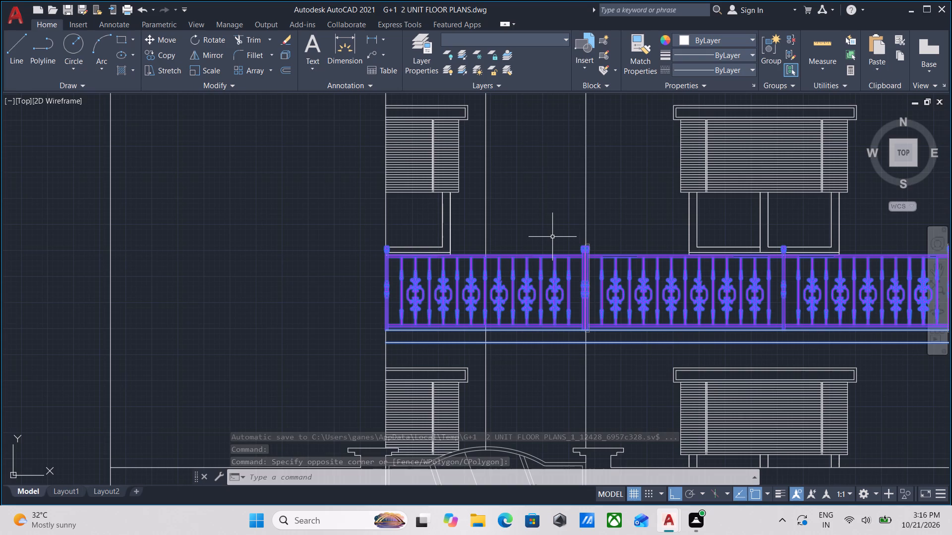
key("x")
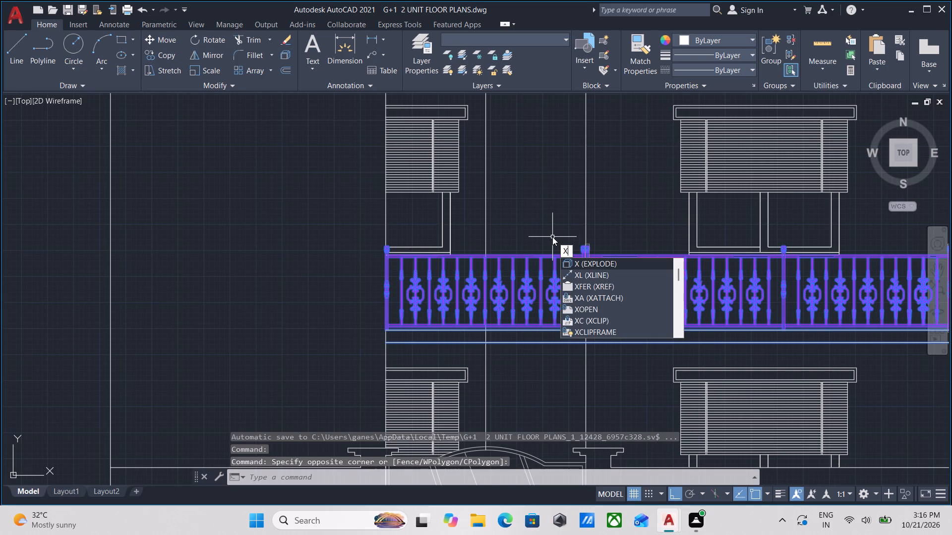
key("Return")
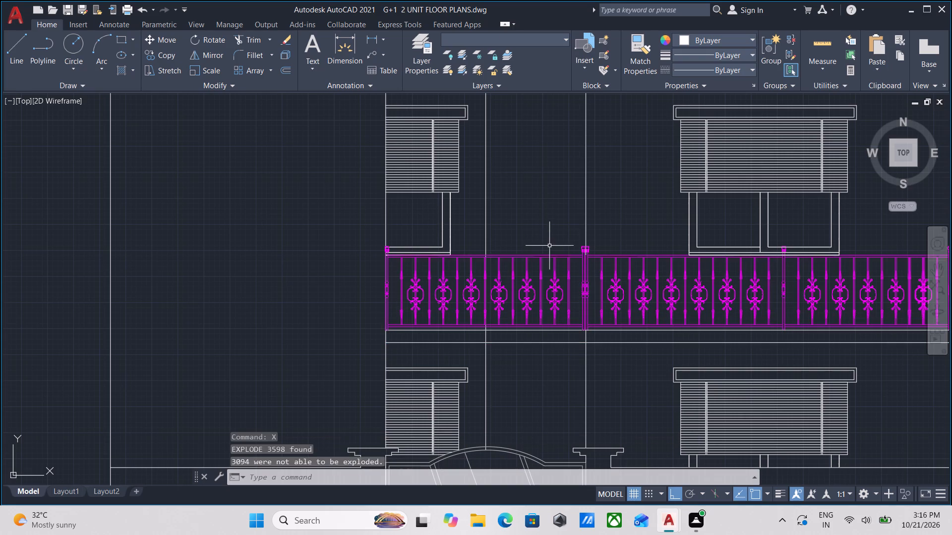
Group the exploded first-floor balcony railing and the slab lines beneath it into one object, excluding the two upper-floor windows.
left_click(322, 226)
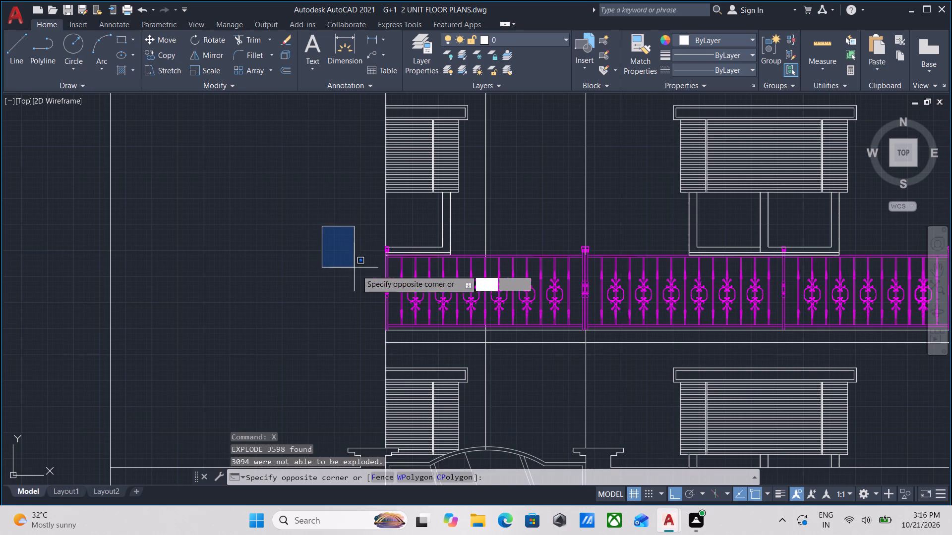
middle_click_drag(611, 329, 379, 337)
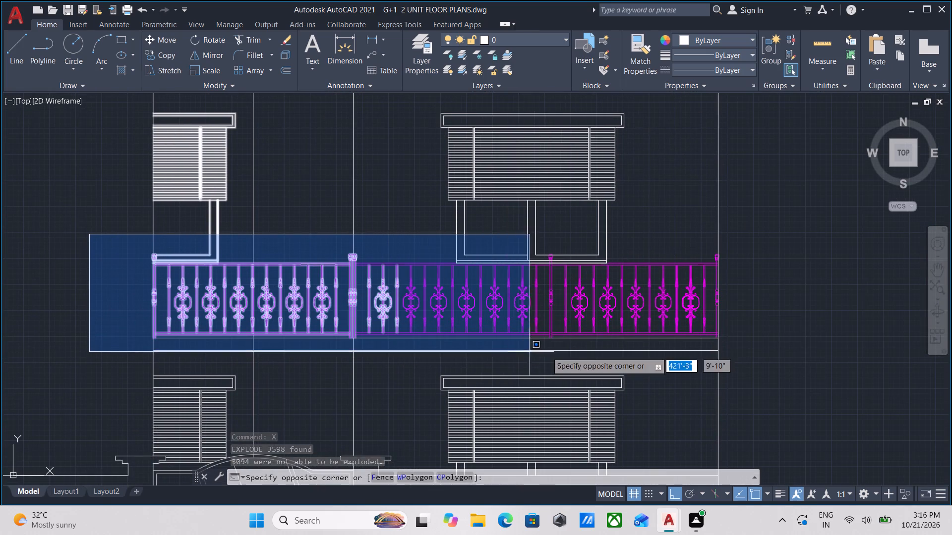
left_click(756, 353)
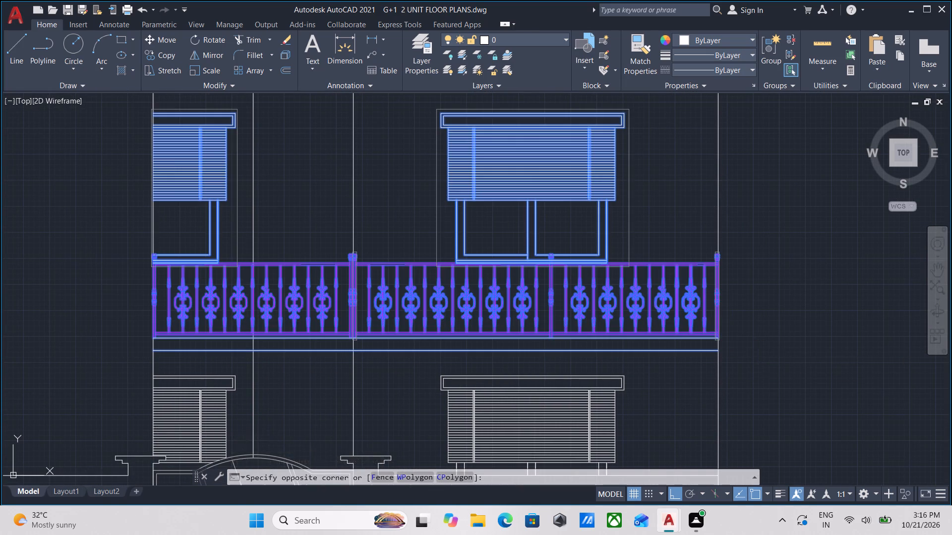
middle_click_drag(619, 238, 635, 340)
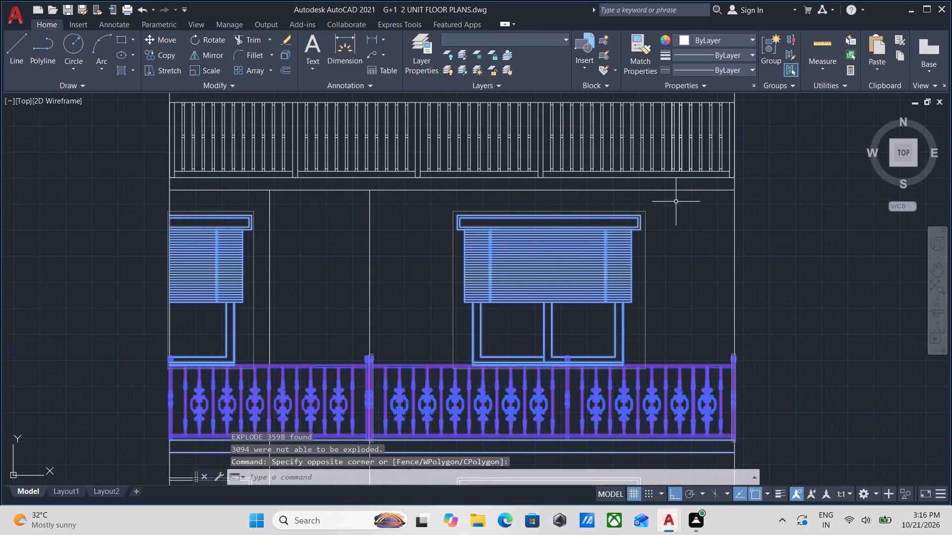
left_click(675, 199, "shift")
left_click_drag(638, 232, 568, 284, "shift")
middle_click_drag(463, 259, 563, 261)
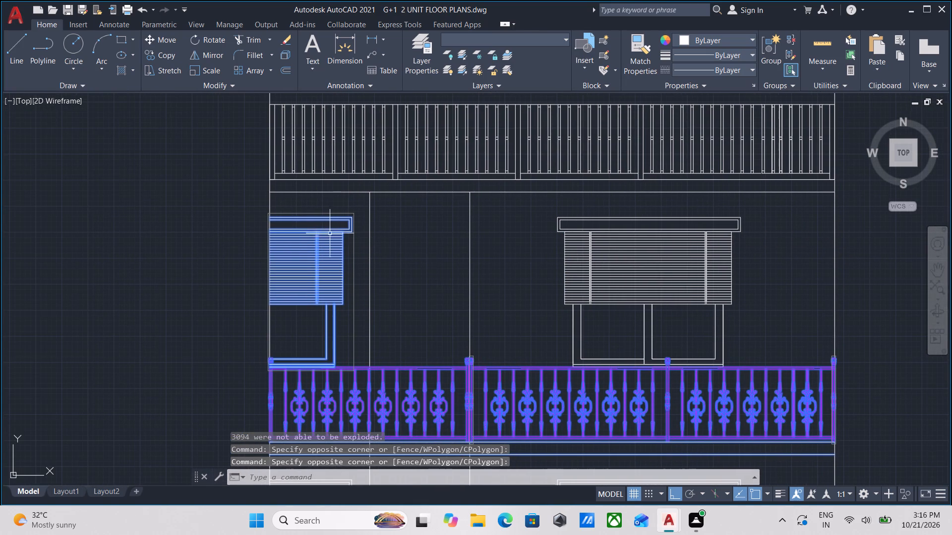
left_click_drag(359, 202, 332, 237)
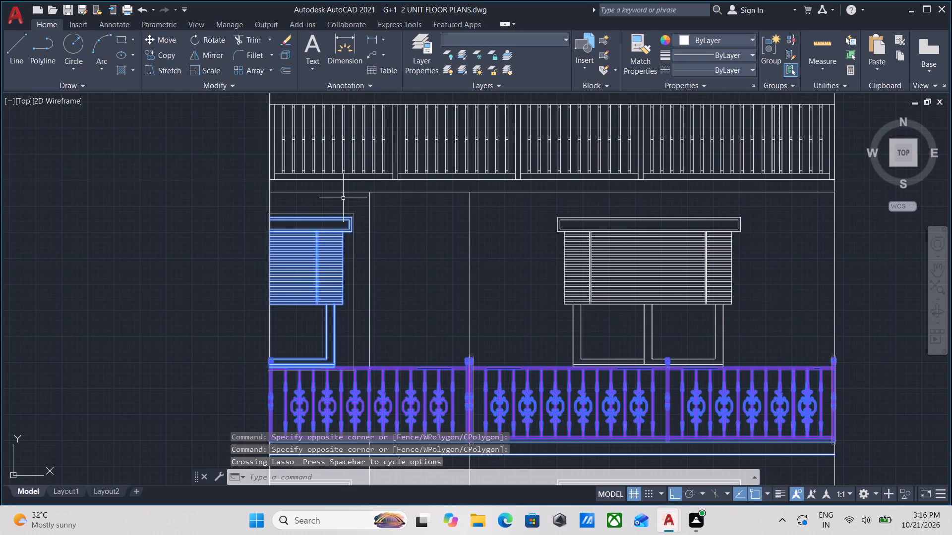
left_click(363, 202, "shift")
left_click(319, 270, "shift")
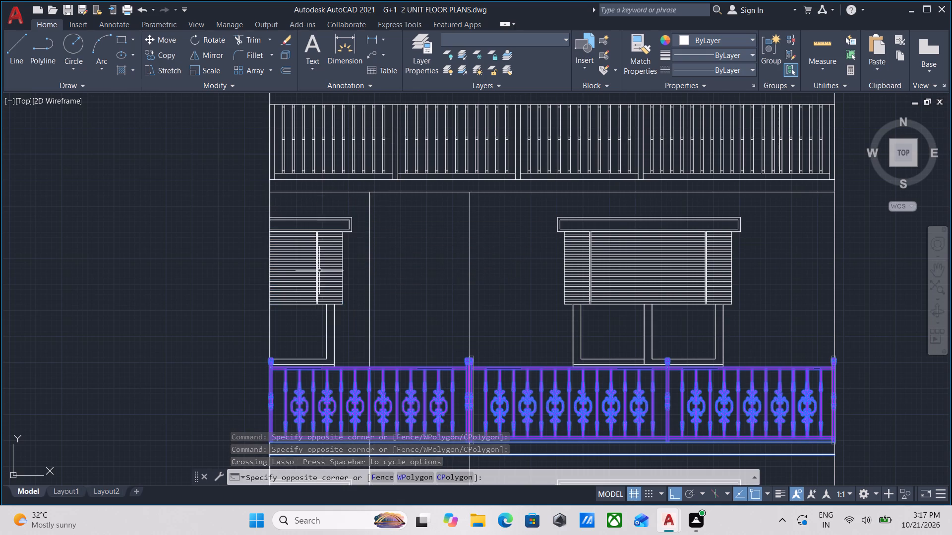
scroll(349, 247, "down", 1)
middle_click_drag(349, 247, 378, 199)
scroll(422, 272, "up", 3)
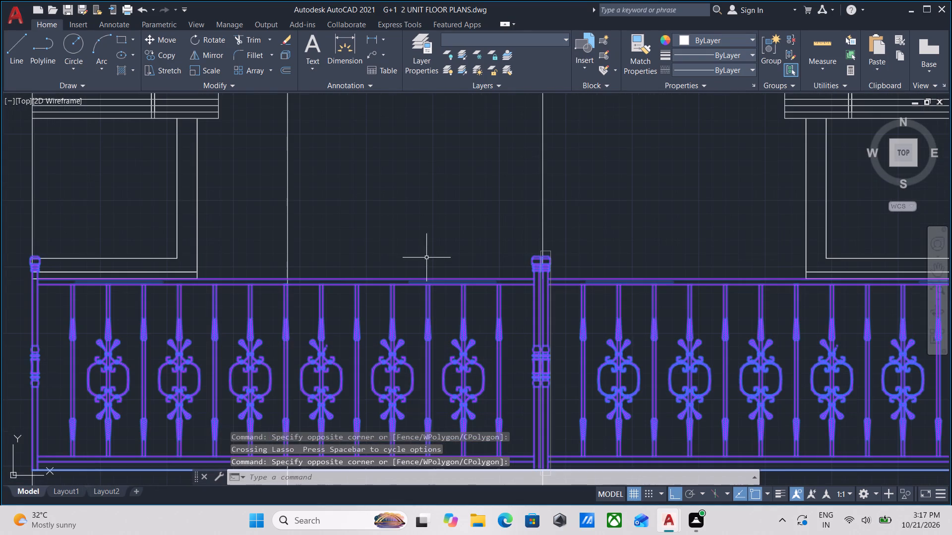
middle_click_drag(431, 245, 504, 262)
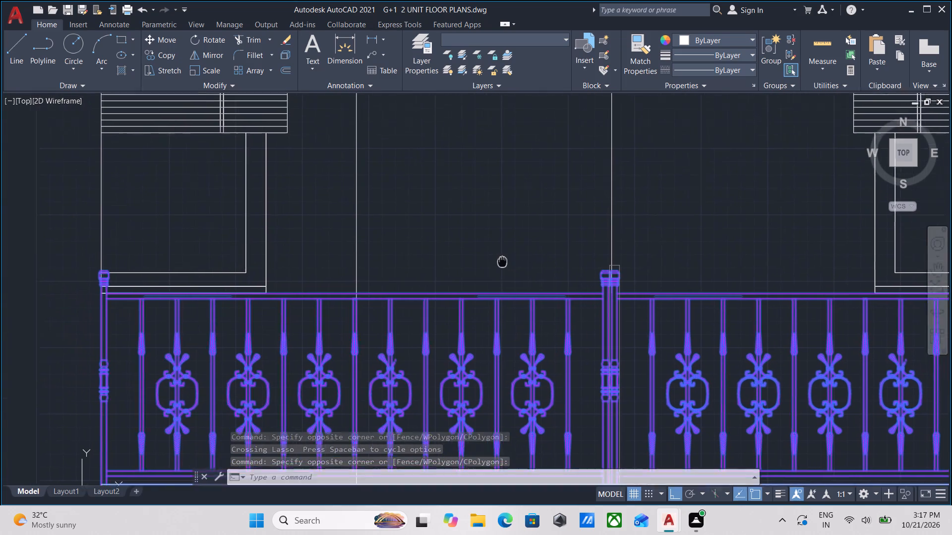
middle_click_drag(504, 262, 508, 266)
scroll(509, 267, "down", 2)
middle_click_drag(509, 267, 509, 293)
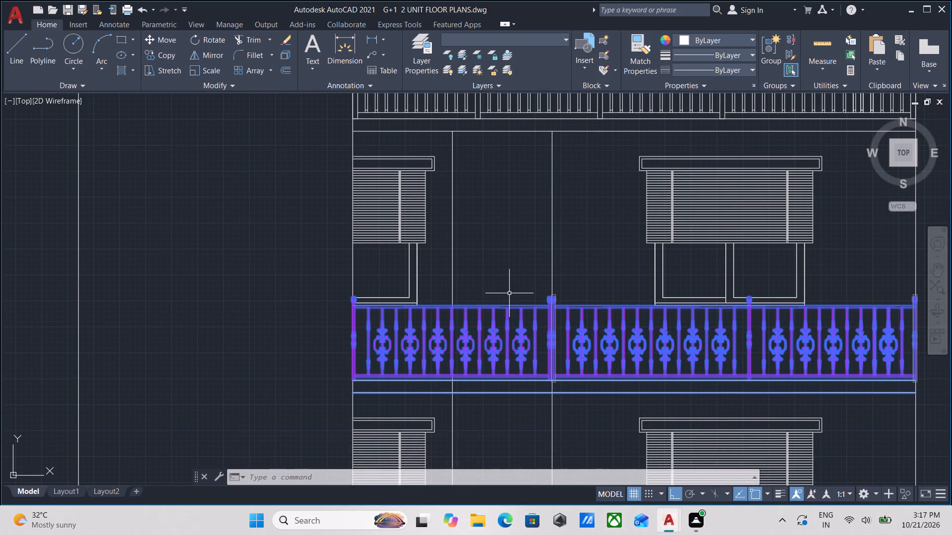
key("g")
key("Return")
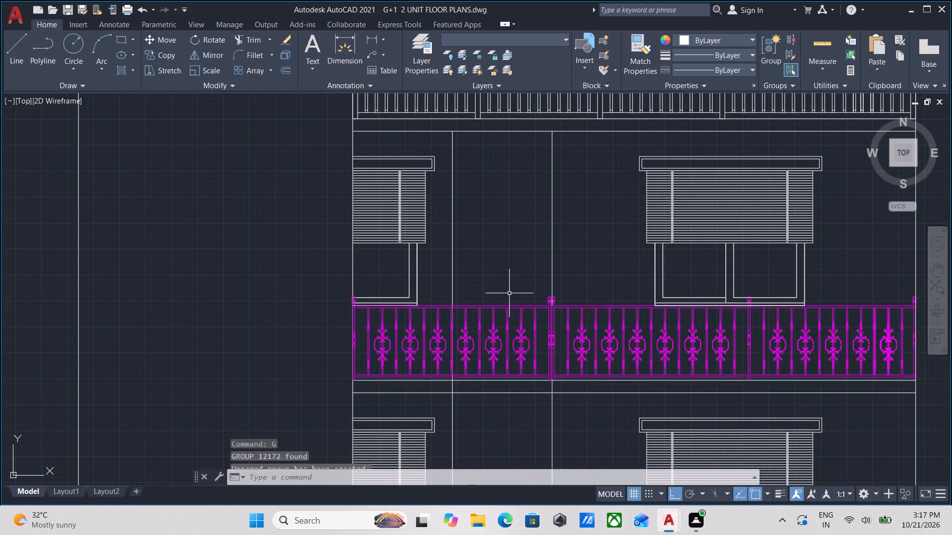
Match the first-floor balcony railing group's properties to those of the upper-floor window frame line.
scroll(509, 329, "up", 2)
middle_click_drag(501, 235, 518, 284)
scroll(518, 283, "down", 1)
middle_click_drag(518, 283, 525, 320)
type("MA")
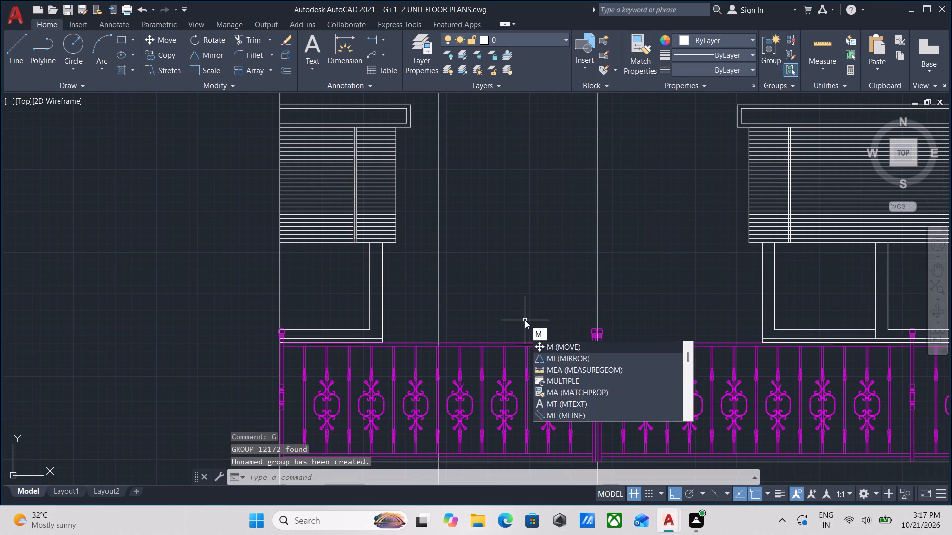
key("Return")
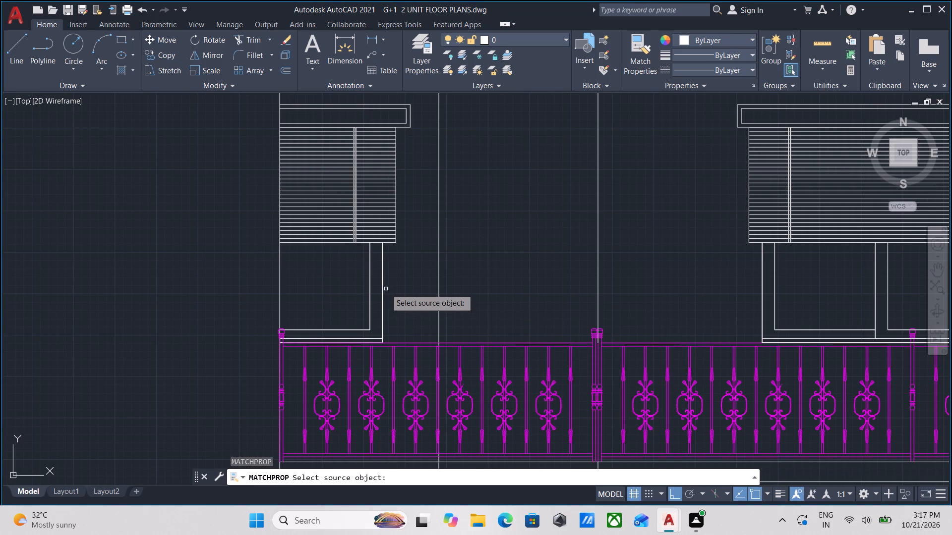
left_click(384, 288)
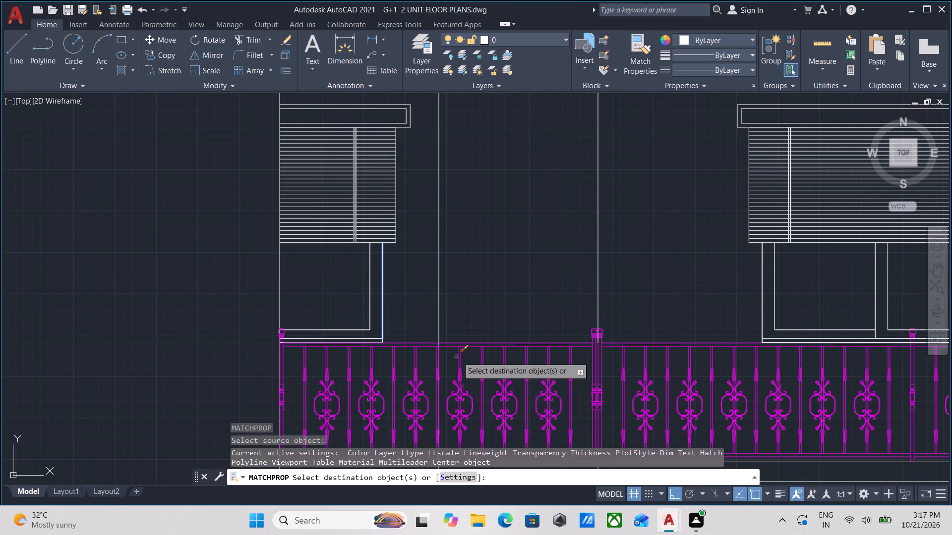
left_click(461, 355)
scroll(501, 335, "down", 2)
middle_click_drag(510, 284, 504, 298)
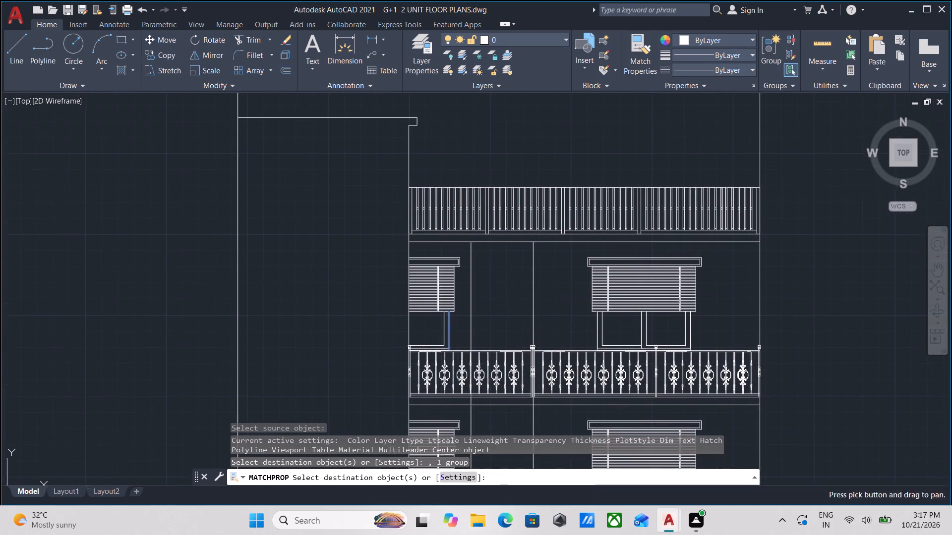
middle_click_drag(509, 281, 493, 192)
middle_click_drag(493, 192, 491, 238)
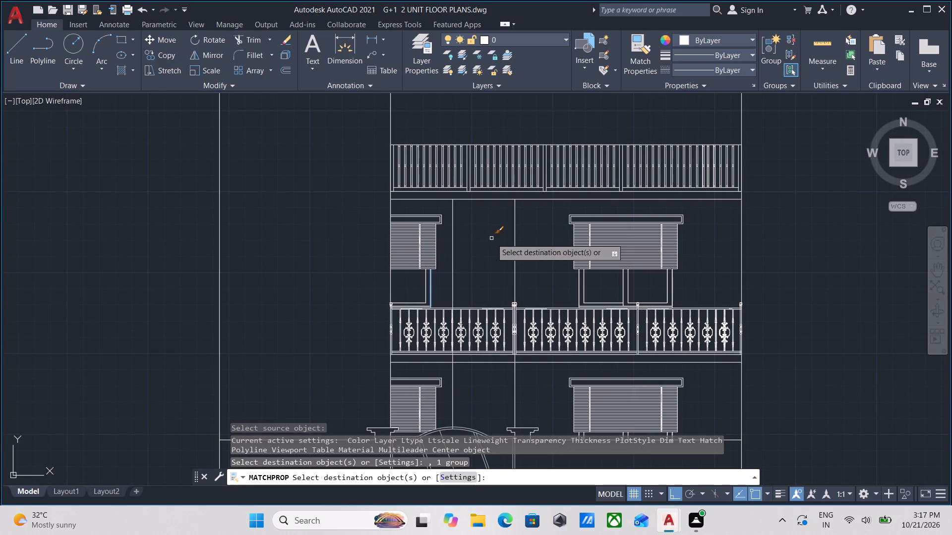
key("Escape")
Examine the whole front elevation, from the taller block's roof down to the gate and ground line.
scroll(491, 238, "down", 1)
middle_click_drag(491, 238, 520, 227)
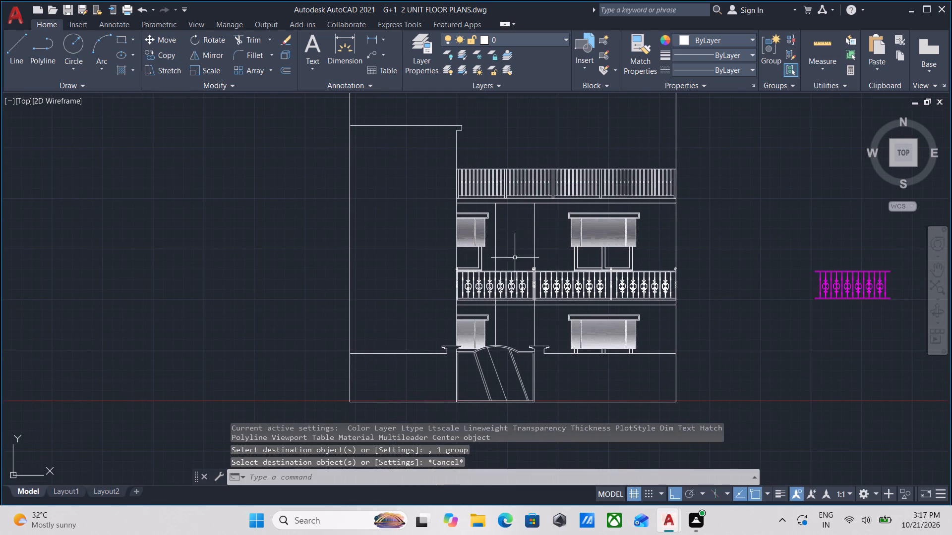
middle_click_drag(510, 230, 527, 275)
middle_click_drag(440, 310, 470, 272)
middle_click_drag(442, 347, 443, 346)
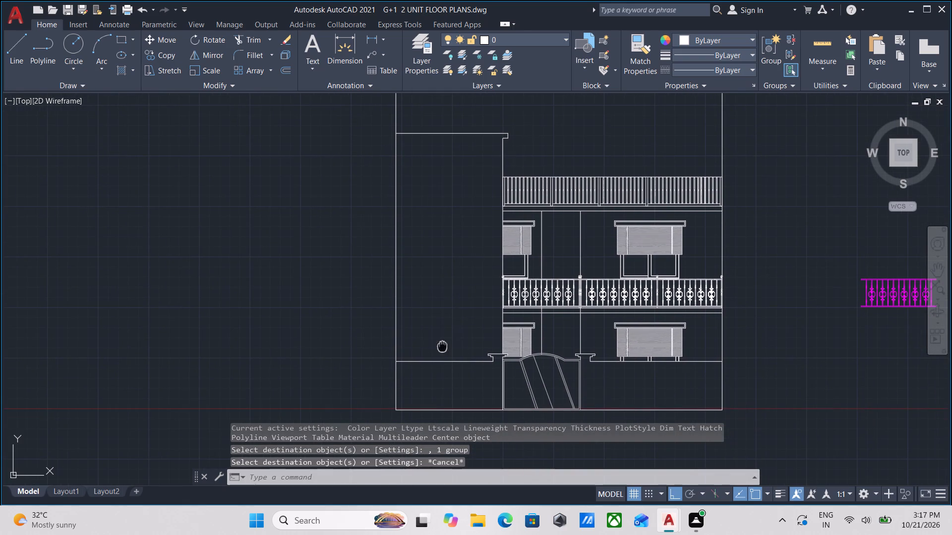
middle_click_drag(443, 346, 480, 384)
scroll(492, 347, "down", 1)
middle_click_drag(492, 347, 492, 375)
scroll(492, 374, "up", 1)
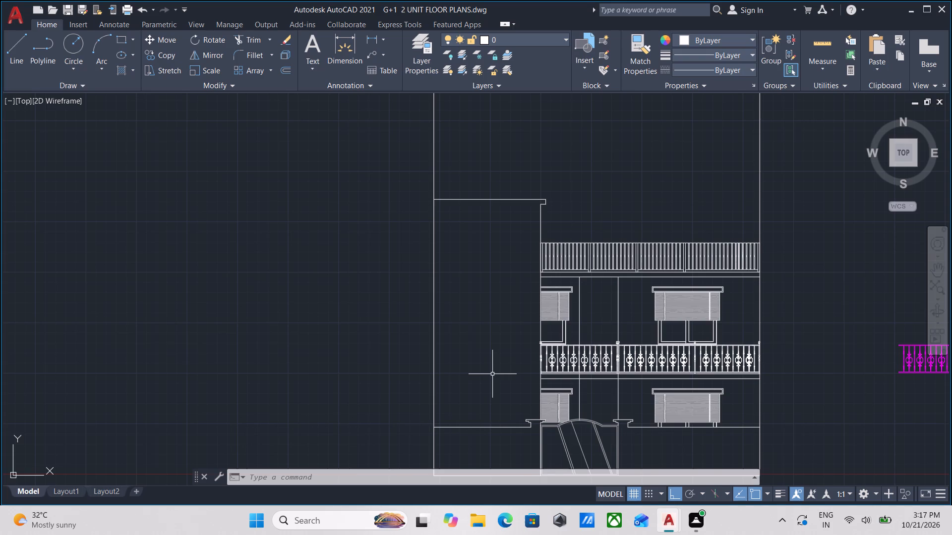
Trim the outer wall line of the lower block where it extends above the terrace railing.
scroll(867, 221, "up", 2)
scroll(590, 283, "up", 2)
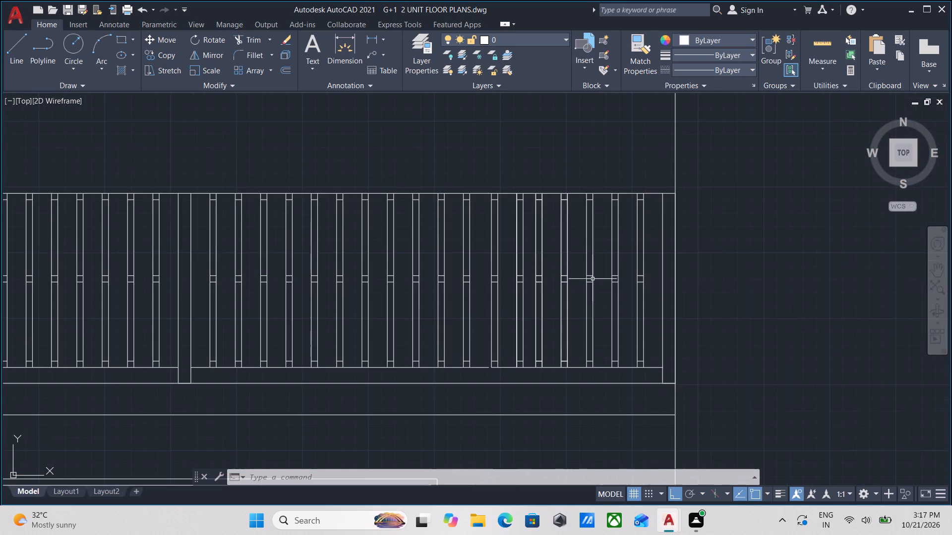
scroll(732, 277, "down", 1)
middle_click_drag(732, 277, 737, 260)
scroll(748, 242, "down", 2)
middle_click_drag(748, 242, 743, 265)
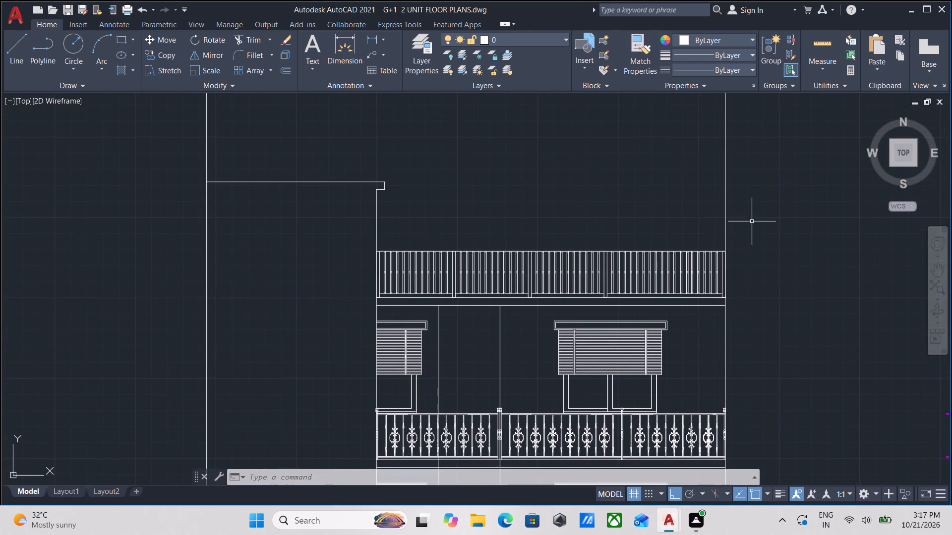
middle_click_drag(752, 221, 740, 252)
type("TR")
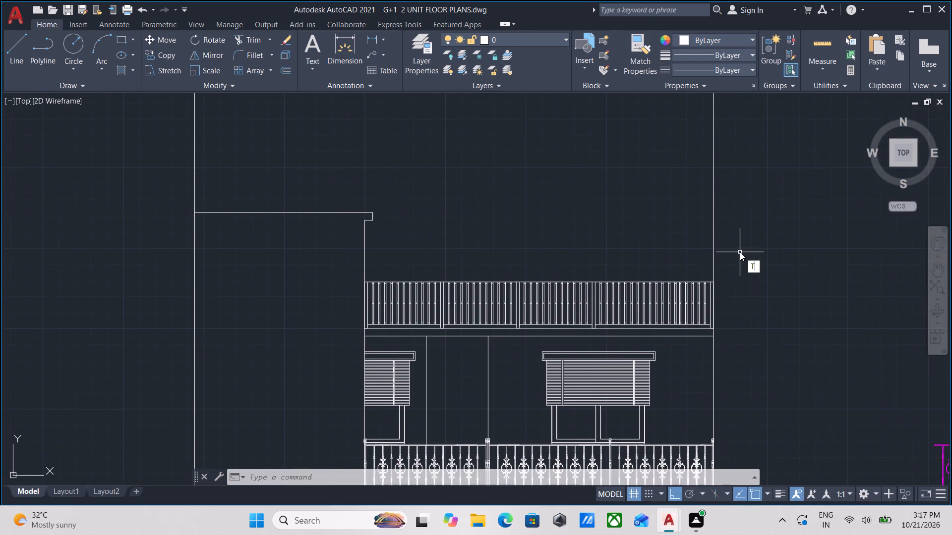
key("Return")
left_click(741, 243)
left_click(663, 203)
scroll(711, 238, "down", 3)
middle_click_drag(711, 238, 722, 145)
scroll(748, 218, "up", 1)
middle_click_drag(741, 231, 735, 326)
scroll(735, 326, "up", 1)
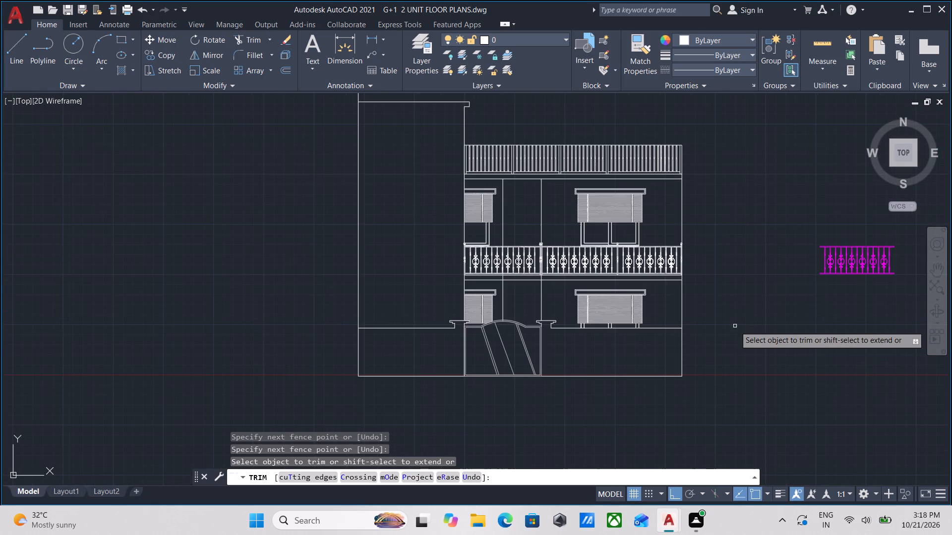
key("Escape")
Examine the front elevation around the balcony, ground-floor windows, gate pillars and compound wall.
scroll(575, 353, "up", 1)
middle_click_drag(575, 353, 630, 388)
scroll(641, 387, "down", 1)
middle_click_drag(646, 393, 665, 415)
scroll(611, 325, "up", 2)
scroll(579, 363, "down", 1)
middle_click_drag(579, 363, 596, 349)
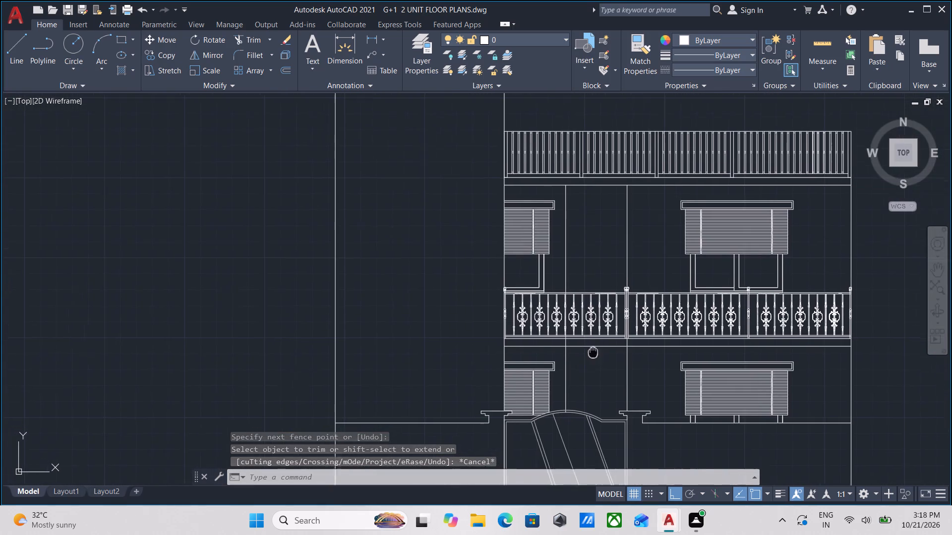
middle_click_drag(596, 349, 601, 335)
middle_click_drag(601, 335, 596, 387)
scroll(455, 327, "down", 1)
middle_click_drag(454, 330, 531, 363)
middle_click_drag(502, 400, 502, 398)
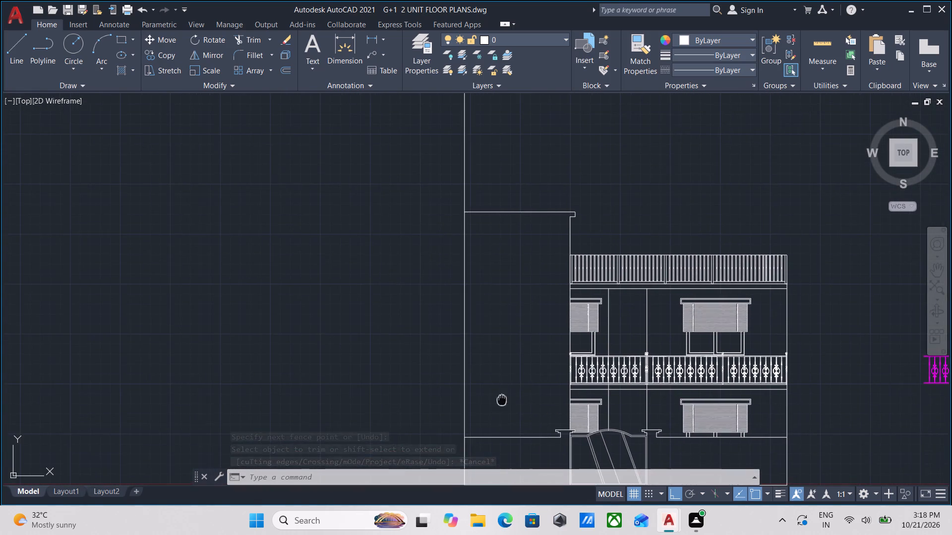
middle_click_drag(502, 398, 512, 276)
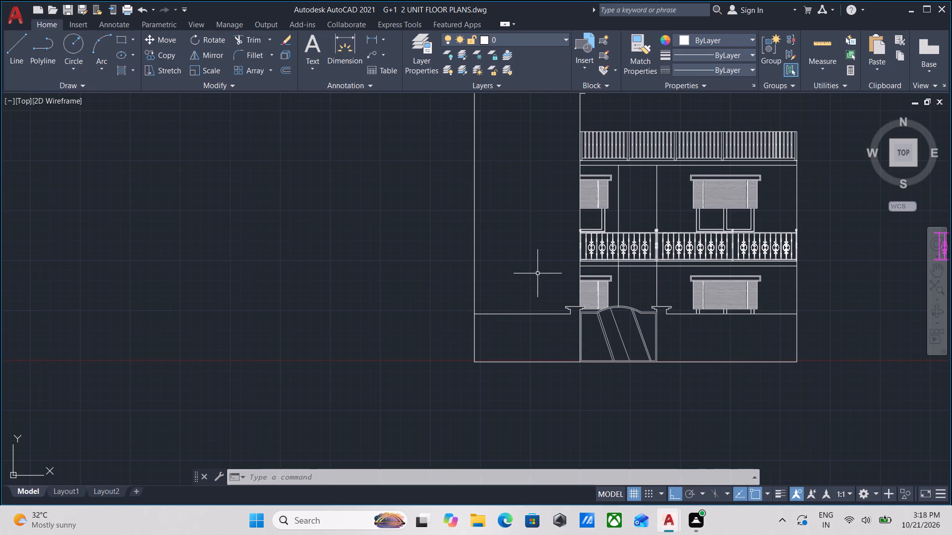
scroll(530, 376, "up", 1)
middle_click_drag(486, 308, 498, 338)
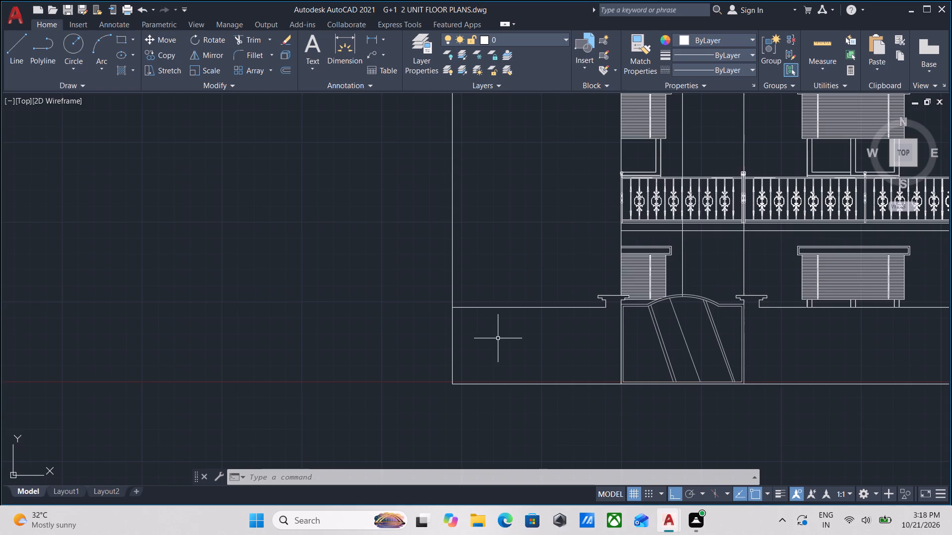
middle_click_drag(498, 342, 502, 370)
middle_click_drag(530, 364, 387, 369)
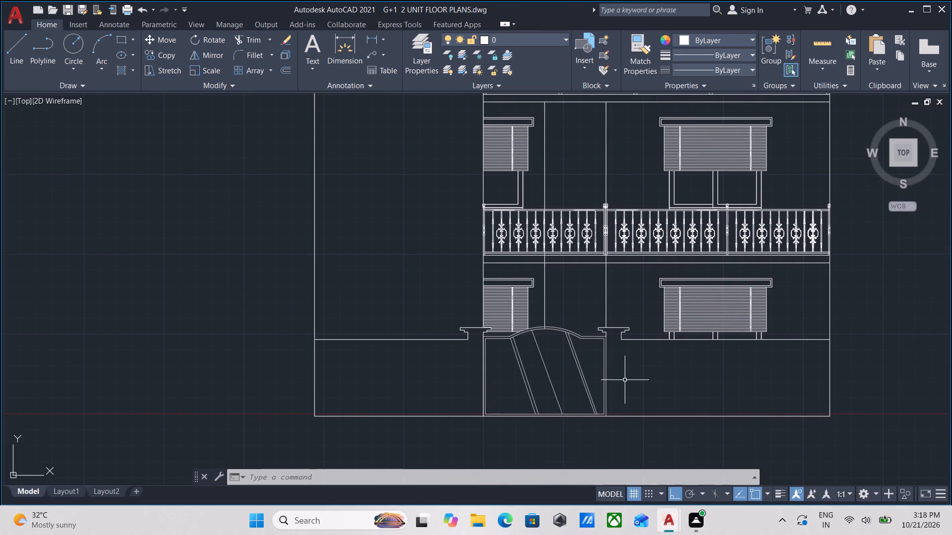
scroll(624, 380, "up", 1)
middle_click_drag(626, 379, 508, 384)
scroll(605, 392, "down", 1)
middle_click_drag(605, 392, 614, 391)
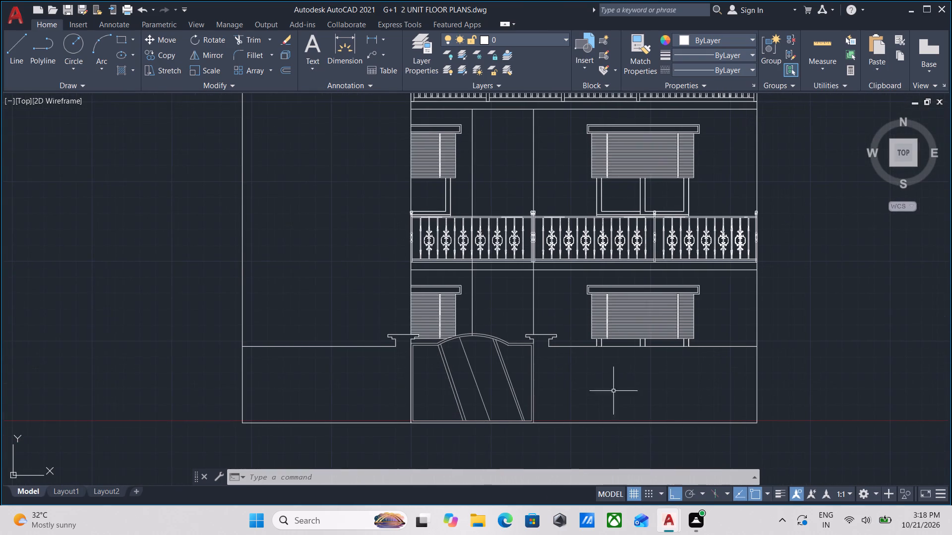
scroll(418, 332, "up", 3)
scroll(342, 321, "down", 2)
scroll(388, 333, "down", 1)
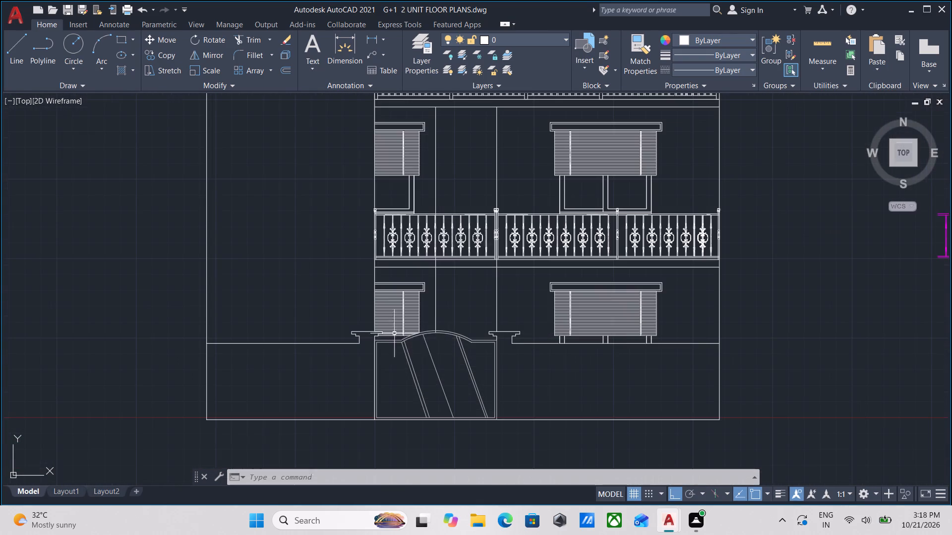
middle_click_drag(553, 364, 600, 407)
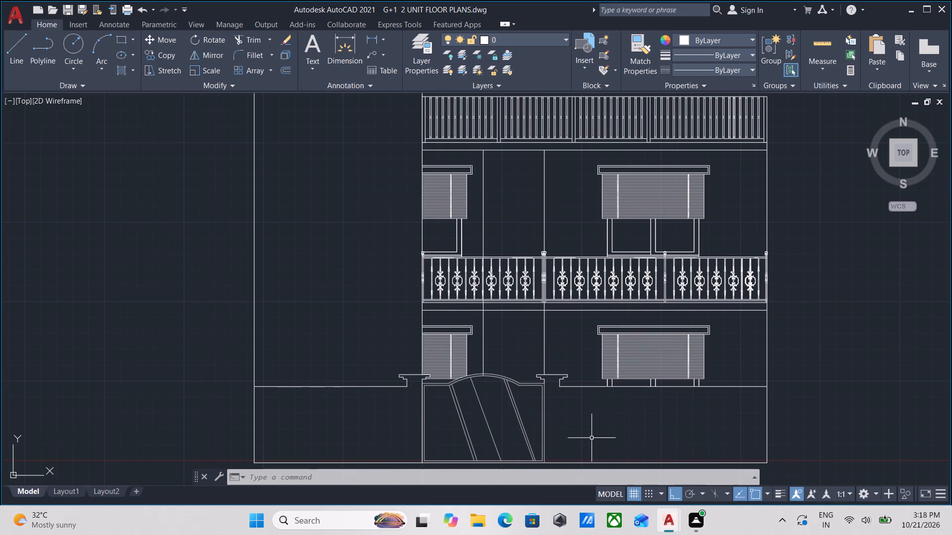
scroll(592, 441, "up", 1)
scroll(592, 441, "down", 1)
middle_click_drag(592, 441, 645, 437)
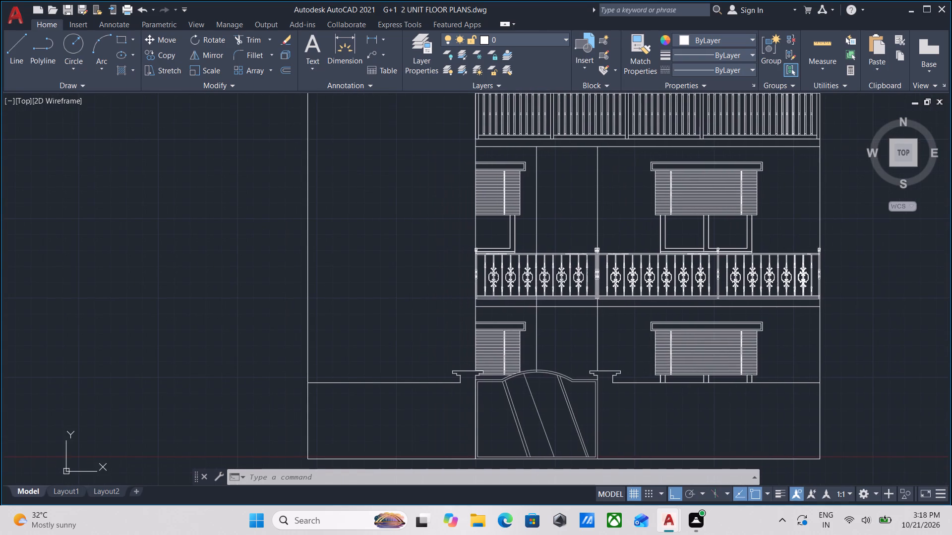
scroll(652, 429, "down", 1)
middle_click_drag(652, 426, 651, 401)
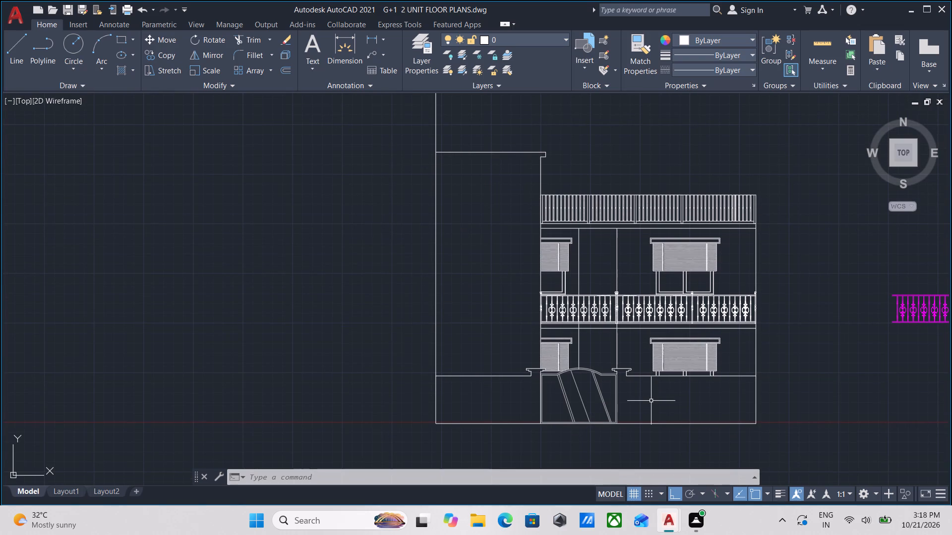
Draw a vertical line from the compound wall's top at the right gate pillar down to the ground line, closing the pillar's outer side.
scroll(648, 402, "up", 2)
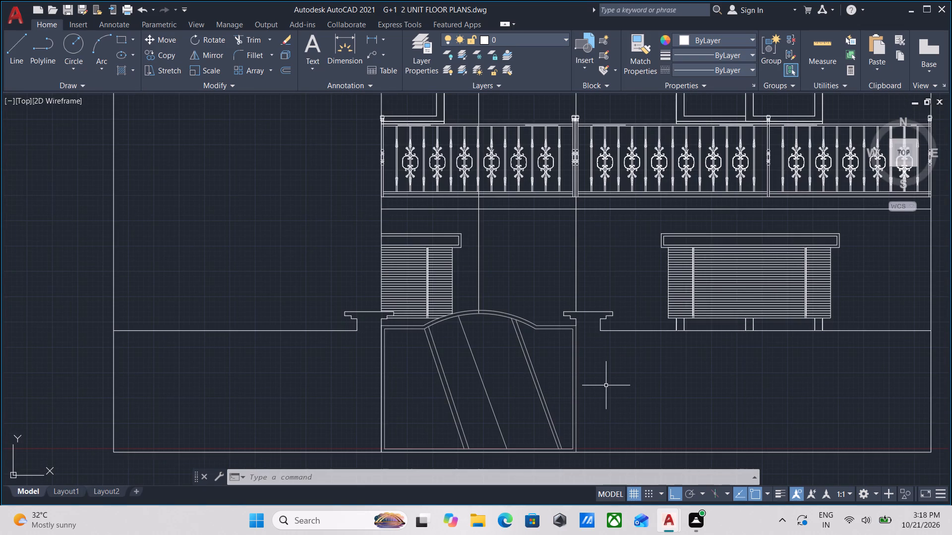
key("l")
key("Return")
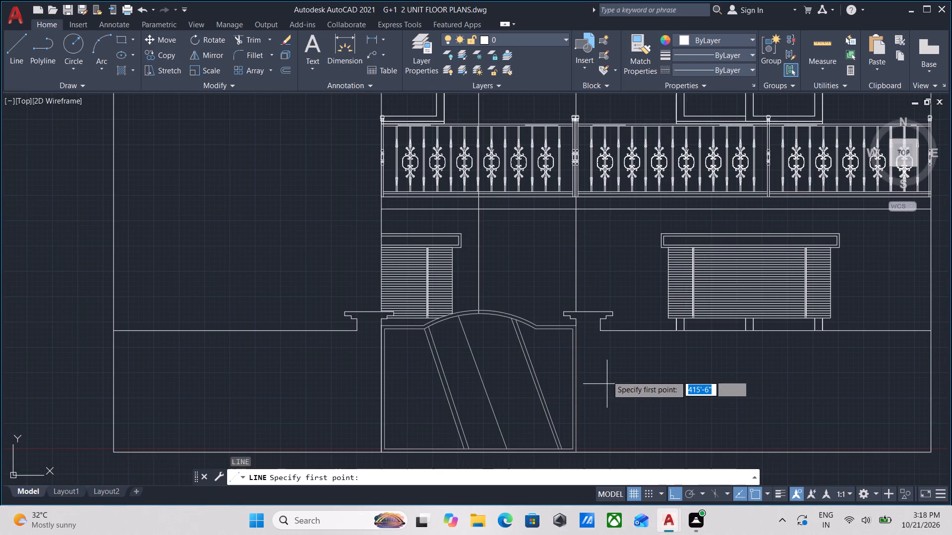
scroll(615, 339, "up", 2)
left_click(580, 321)
scroll(563, 453, "down", 1)
middle_click_drag(563, 453, 584, 376)
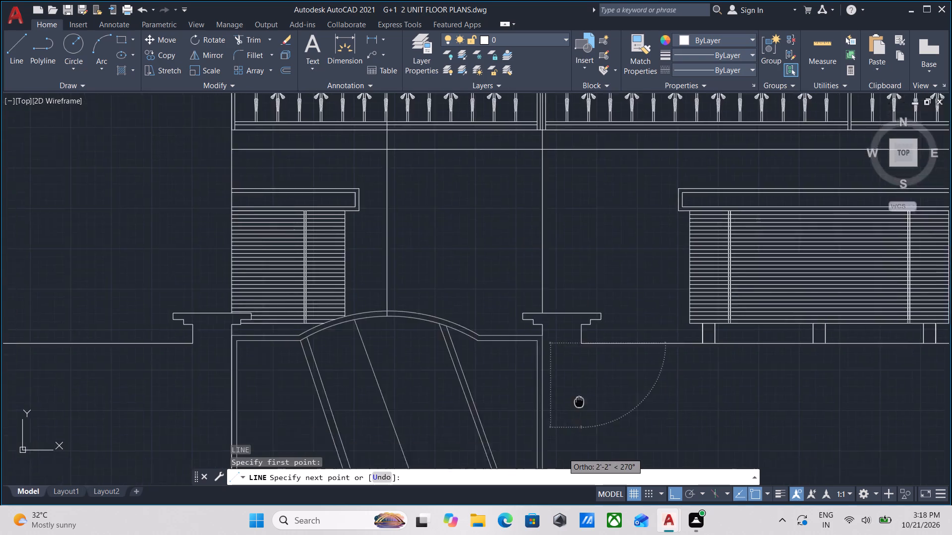
middle_click_drag(584, 376, 592, 285)
left_click(600, 392)
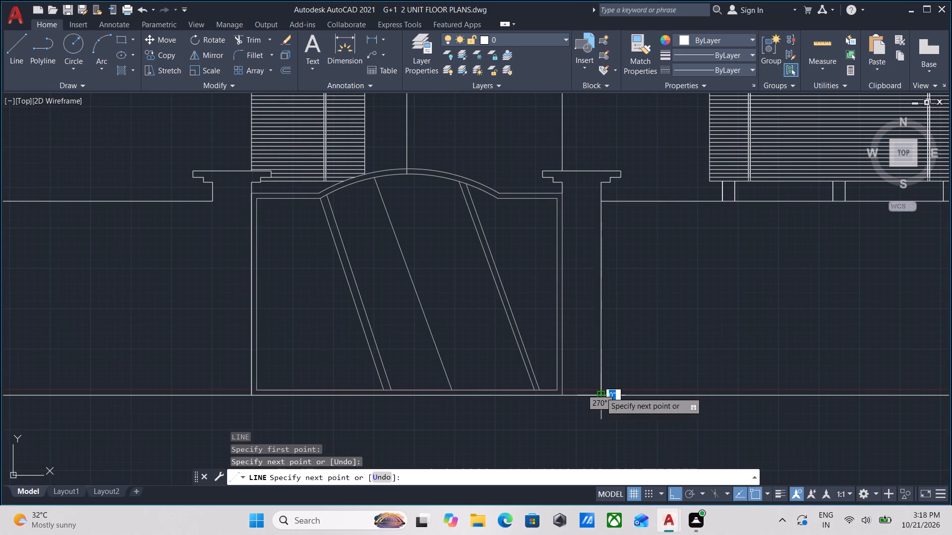
key("Escape")
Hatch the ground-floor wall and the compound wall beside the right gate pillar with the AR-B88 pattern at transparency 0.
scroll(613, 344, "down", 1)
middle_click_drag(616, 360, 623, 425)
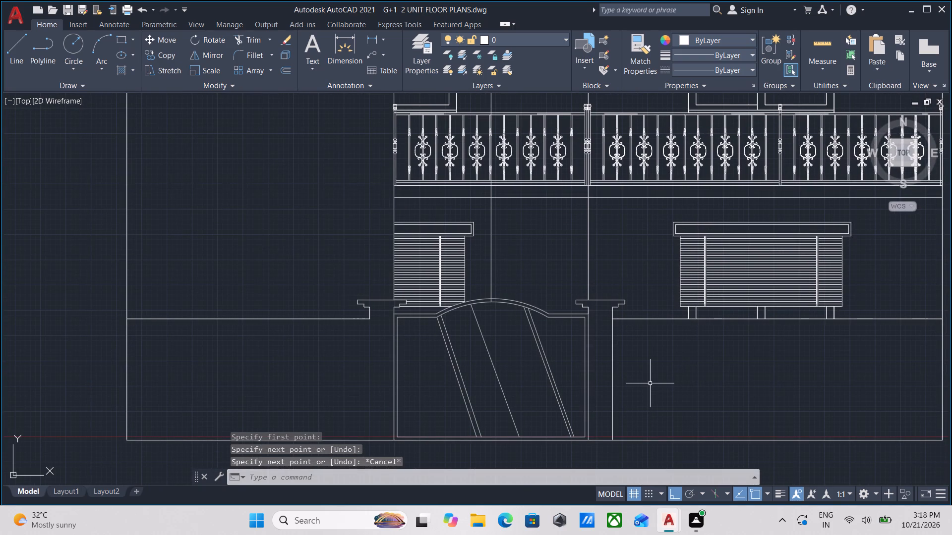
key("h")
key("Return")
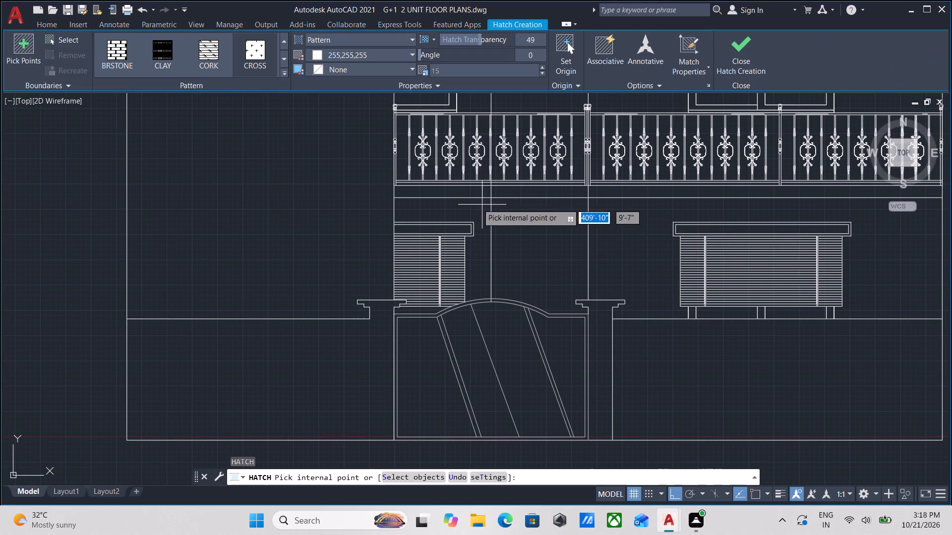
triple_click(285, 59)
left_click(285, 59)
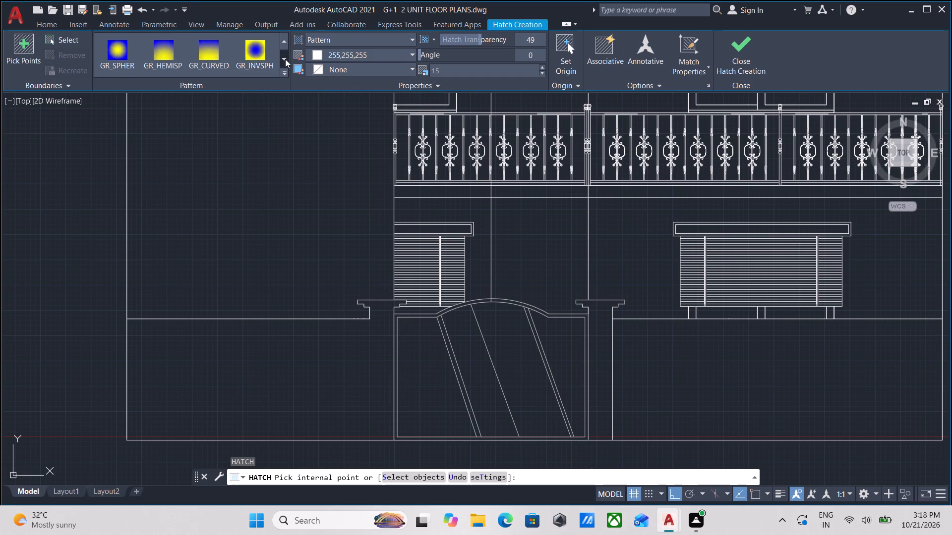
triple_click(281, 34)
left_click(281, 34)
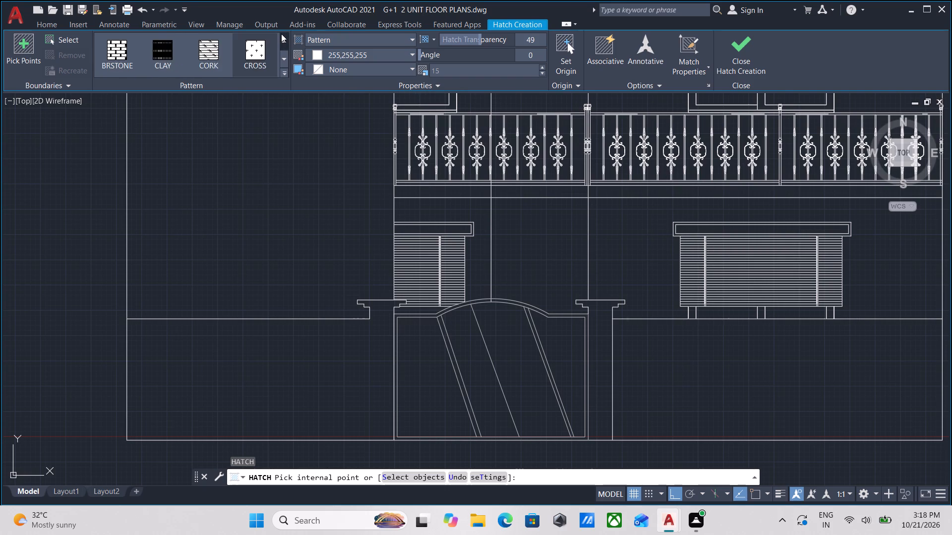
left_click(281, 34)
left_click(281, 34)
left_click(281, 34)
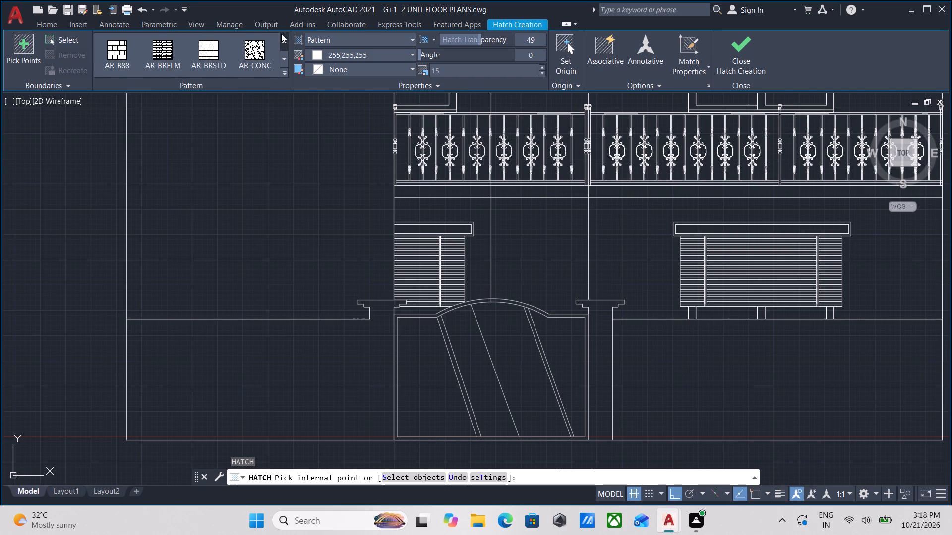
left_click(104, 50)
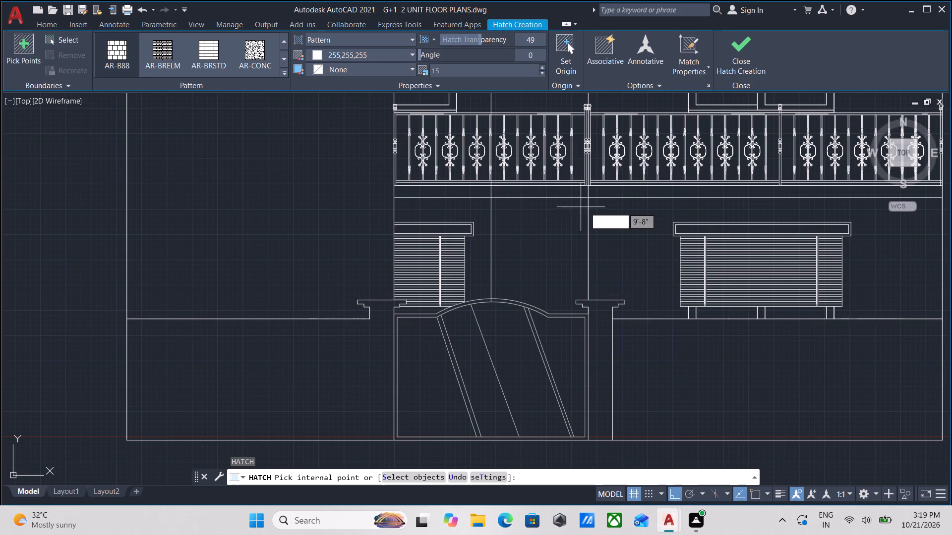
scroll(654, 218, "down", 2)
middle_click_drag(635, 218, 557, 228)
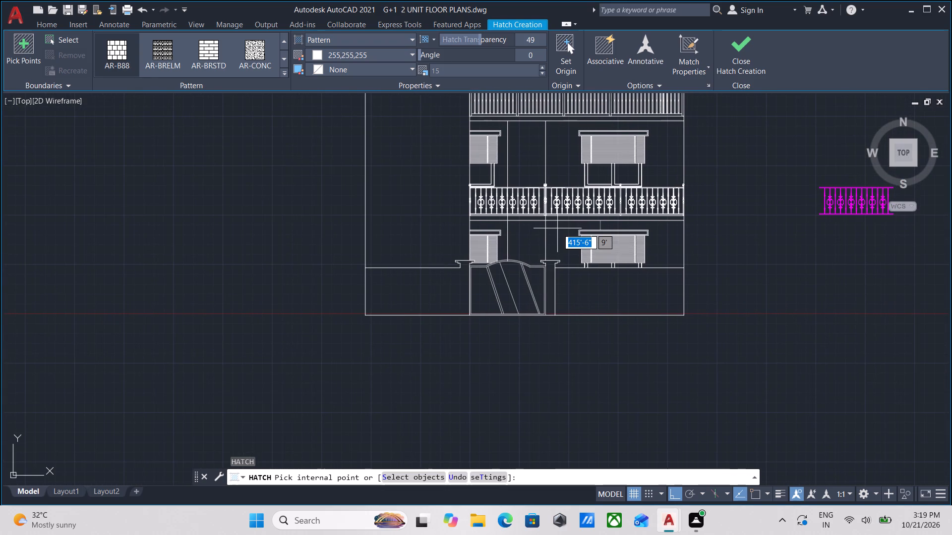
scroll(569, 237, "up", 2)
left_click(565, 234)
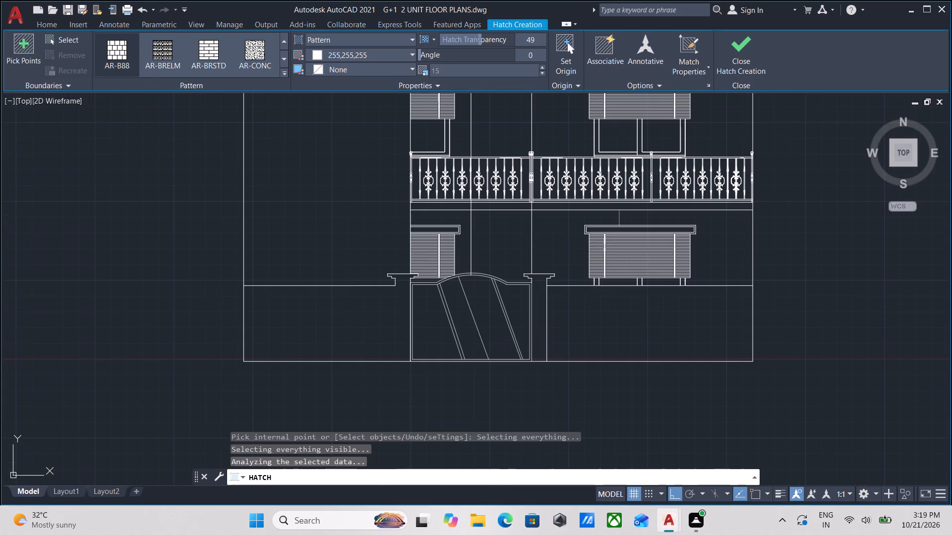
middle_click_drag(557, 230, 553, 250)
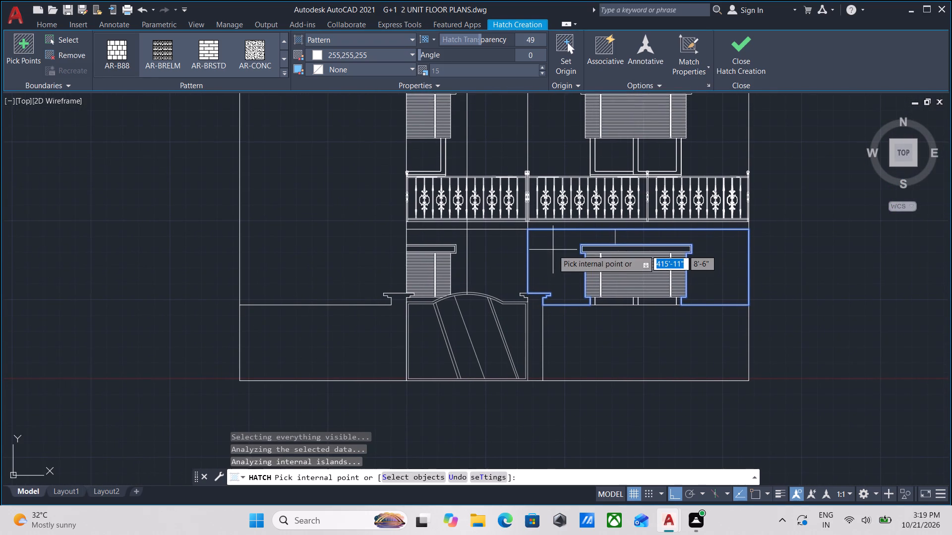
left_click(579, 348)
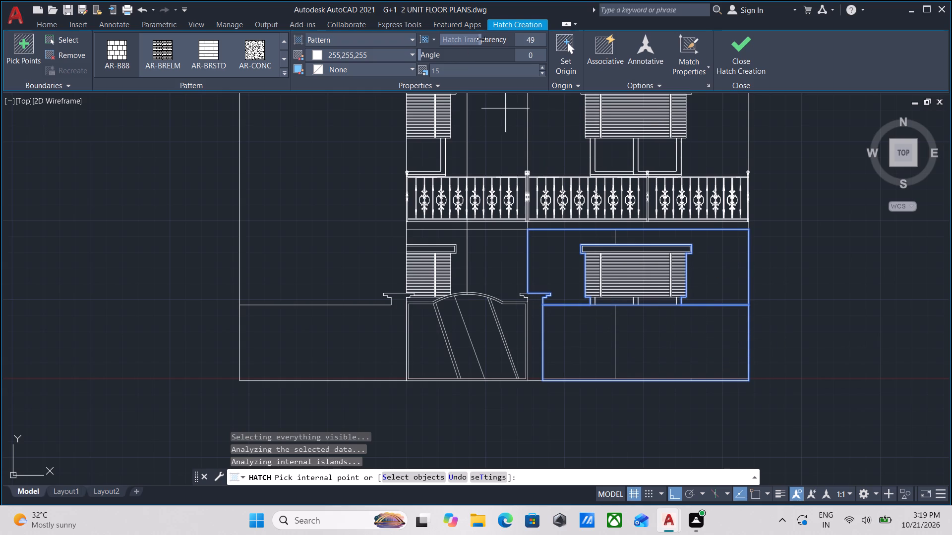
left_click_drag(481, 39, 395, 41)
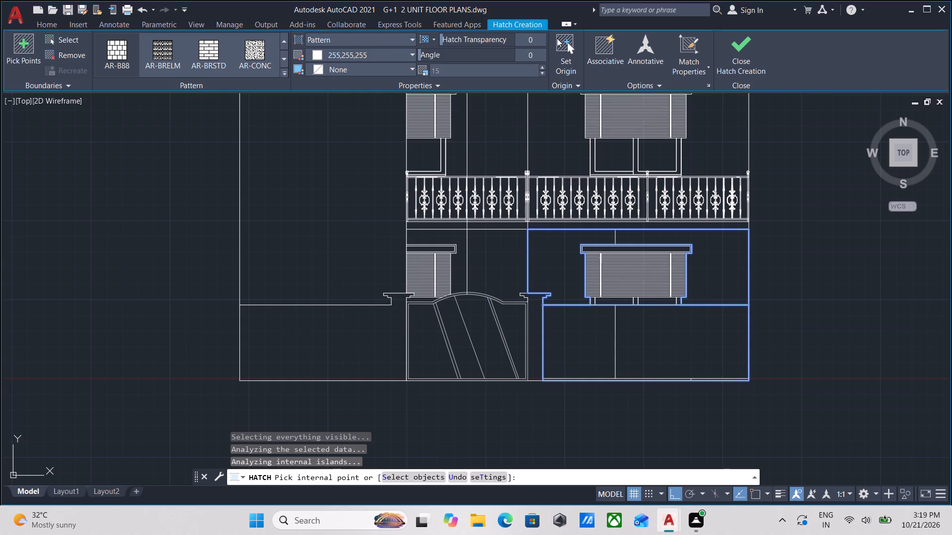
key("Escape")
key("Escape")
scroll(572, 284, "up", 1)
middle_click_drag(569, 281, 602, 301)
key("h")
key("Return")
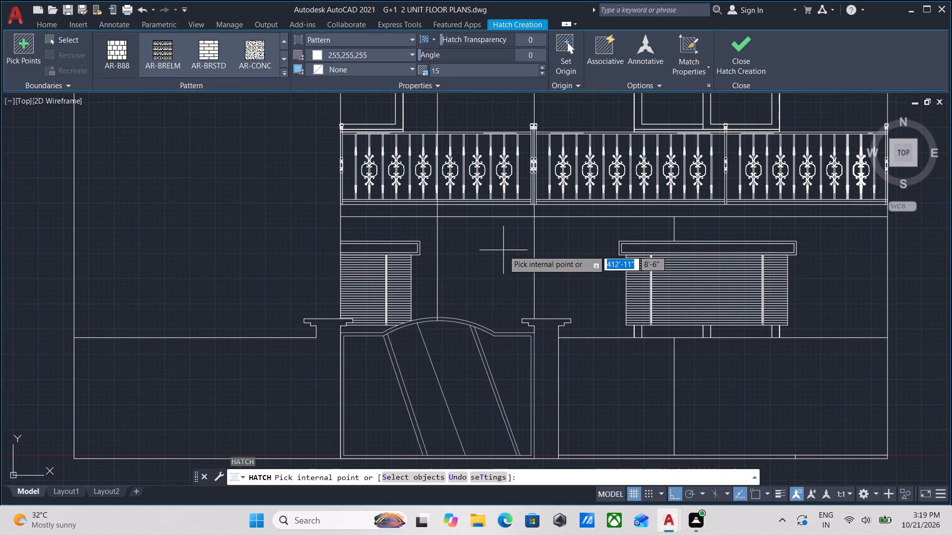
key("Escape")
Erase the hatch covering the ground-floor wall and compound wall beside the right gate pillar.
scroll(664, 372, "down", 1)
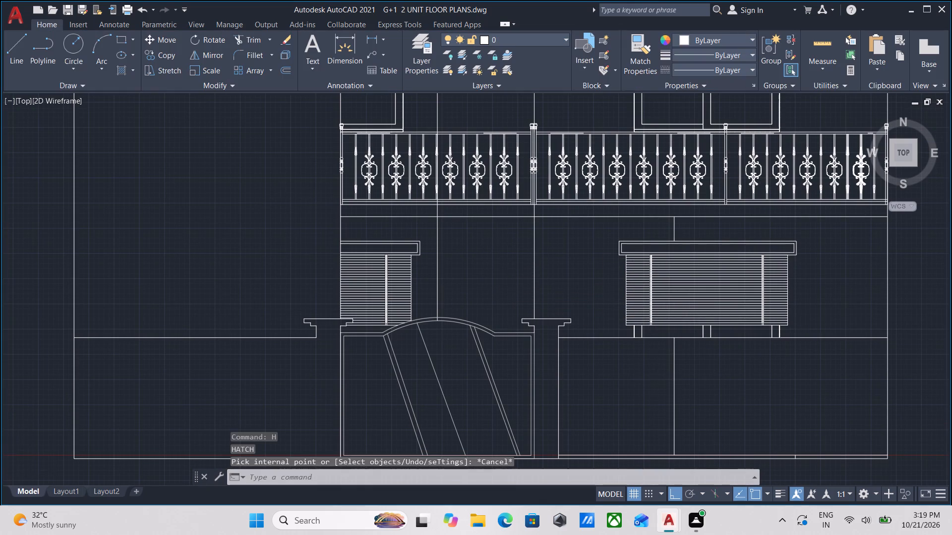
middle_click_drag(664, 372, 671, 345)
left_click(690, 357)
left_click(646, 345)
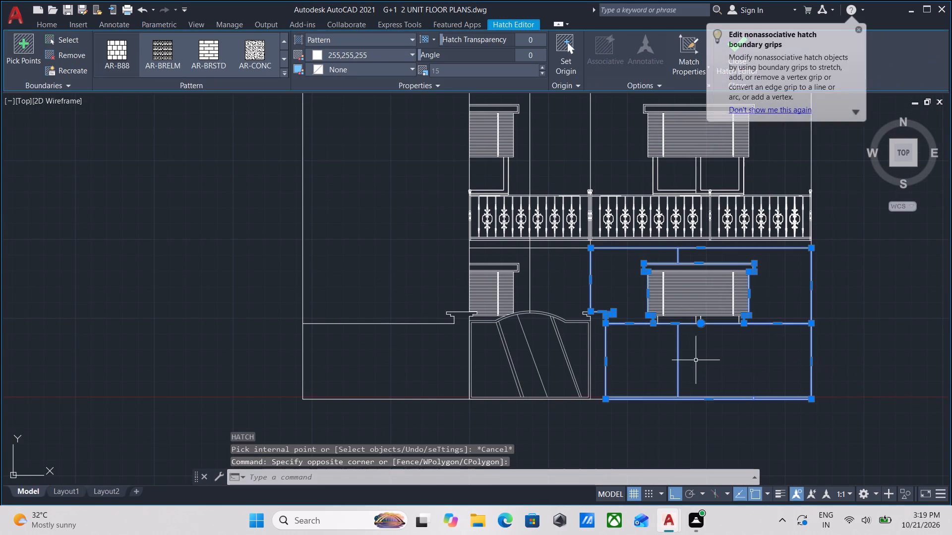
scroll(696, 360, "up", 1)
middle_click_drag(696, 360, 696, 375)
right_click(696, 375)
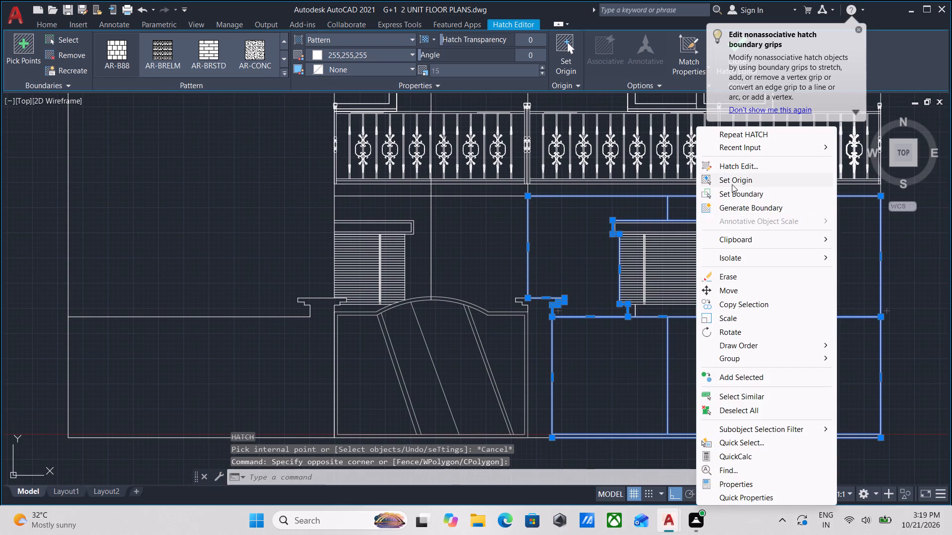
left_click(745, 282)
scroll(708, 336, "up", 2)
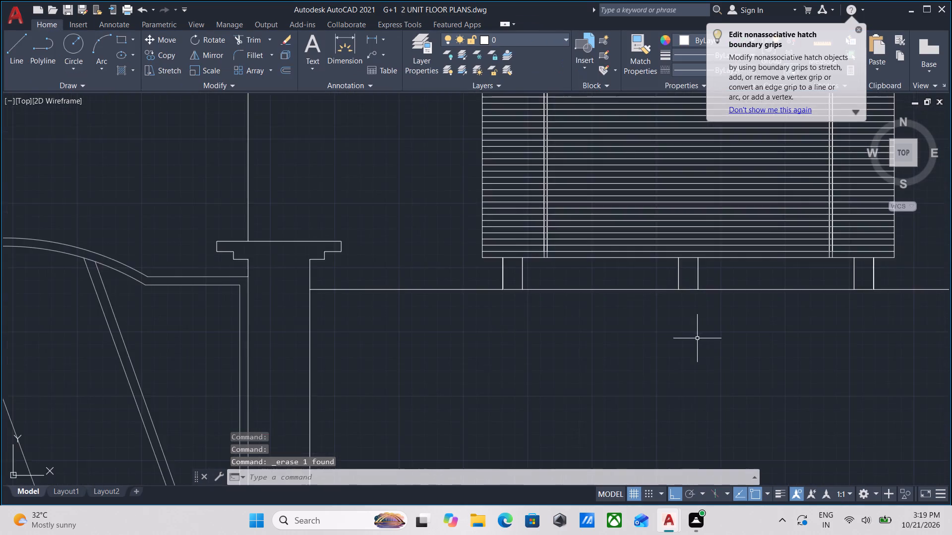
Examine the front elevation around the gate, compound wall, balcony railing and ground-floor windows.
scroll(690, 338, "down", 2)
middle_click_drag(690, 338, 644, 287)
scroll(640, 278, "down", 1)
middle_click_drag(640, 278, 645, 256)
scroll(556, 299, "up", 1)
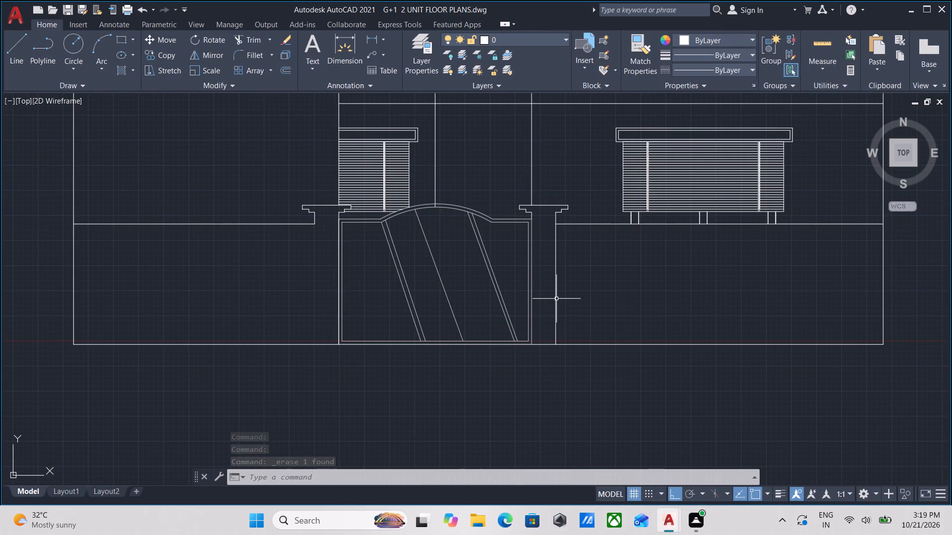
middle_click_drag(571, 298, 574, 308)
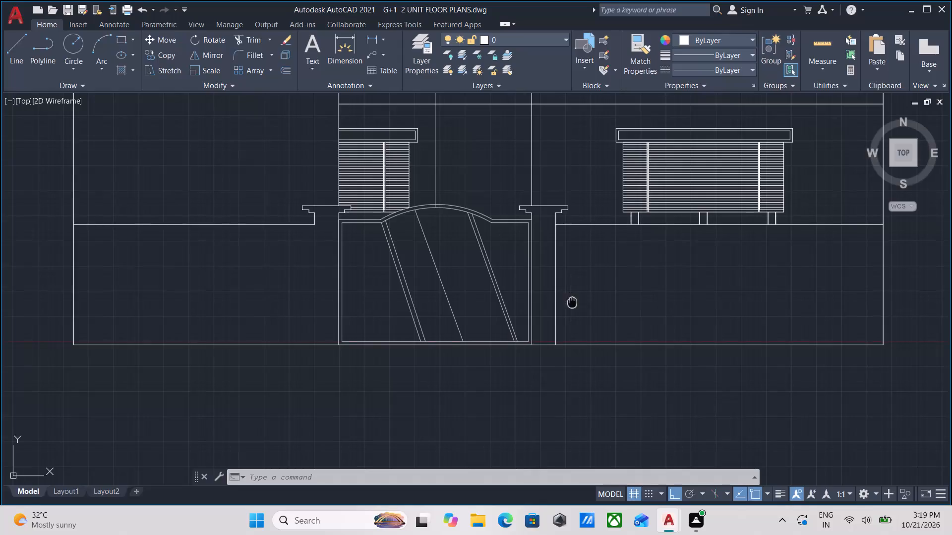
middle_click_drag(574, 308, 577, 330)
scroll(577, 330, "down", 1)
middle_click_drag(577, 330, 579, 357)
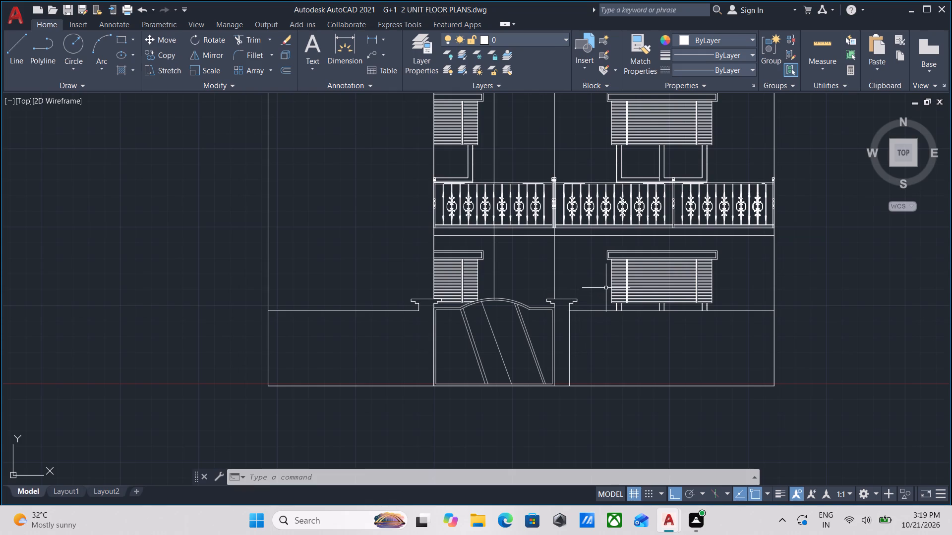
scroll(636, 289, "down", 1)
middle_click_drag(636, 289, 628, 318)
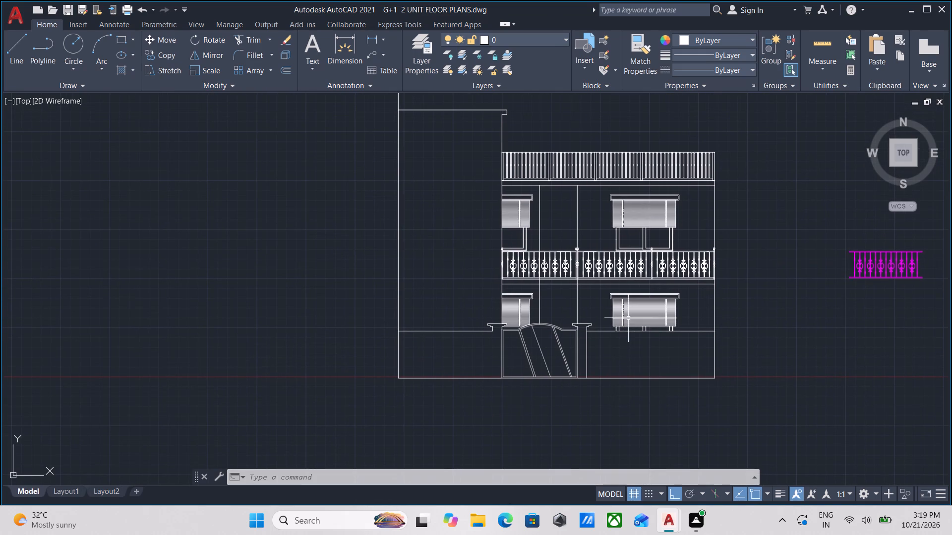
scroll(561, 358, "up", 2)
scroll(621, 332, "down", 1)
middle_click_drag(622, 332, 620, 334)
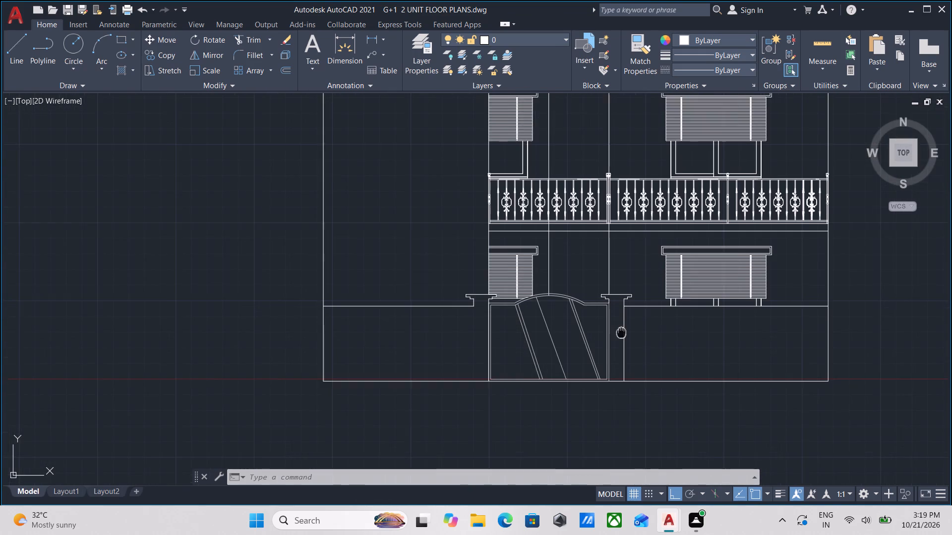
middle_click_drag(620, 334, 615, 347)
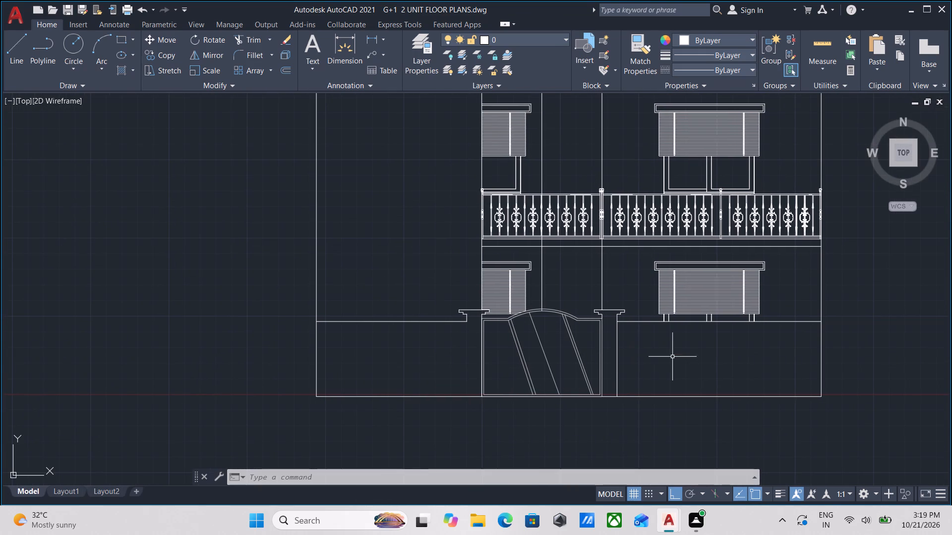
With Ortho off, draw a slanted line about 6' long at about 57° from the right compound wall's top to the ground line.
scroll(674, 358, "up", 2)
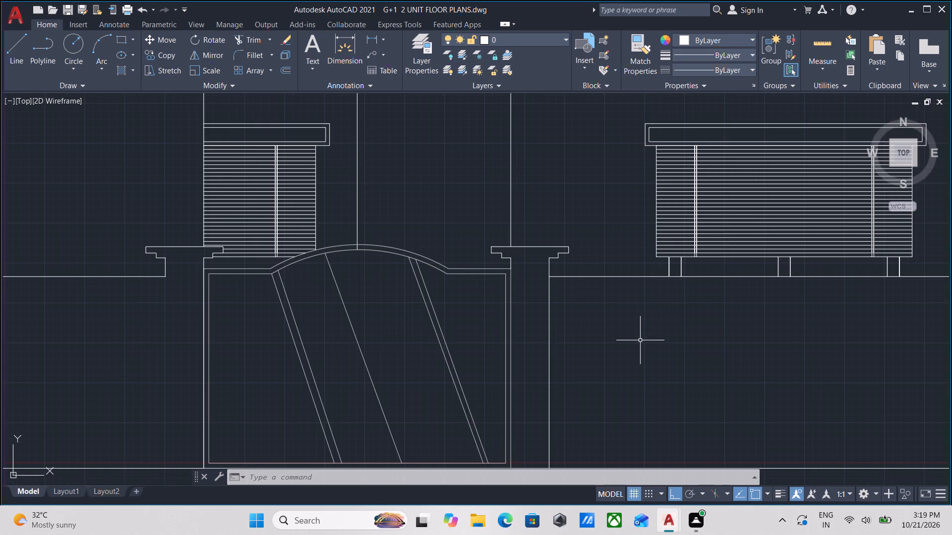
key("l")
key("Return")
scroll(646, 342, "down", 1)
middle_click_drag(654, 344, 588, 288)
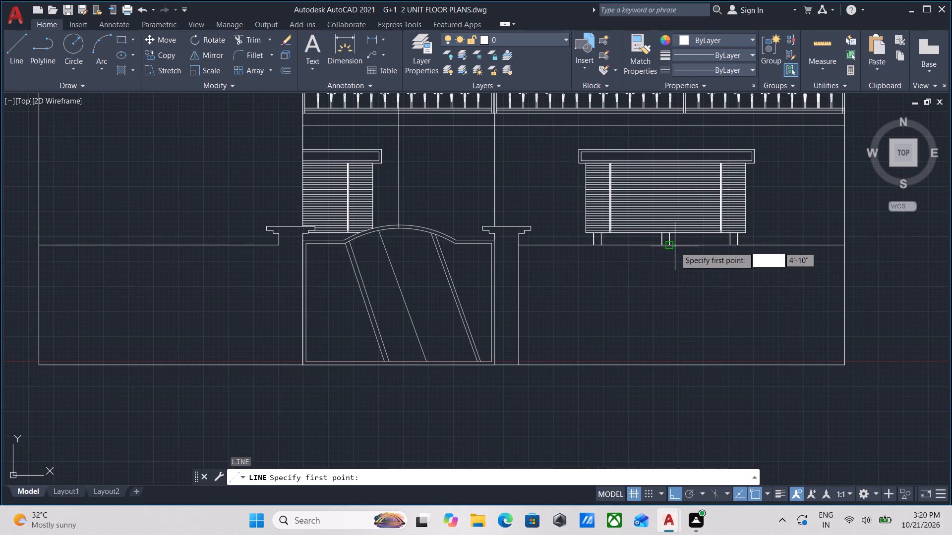
left_click(647, 248)
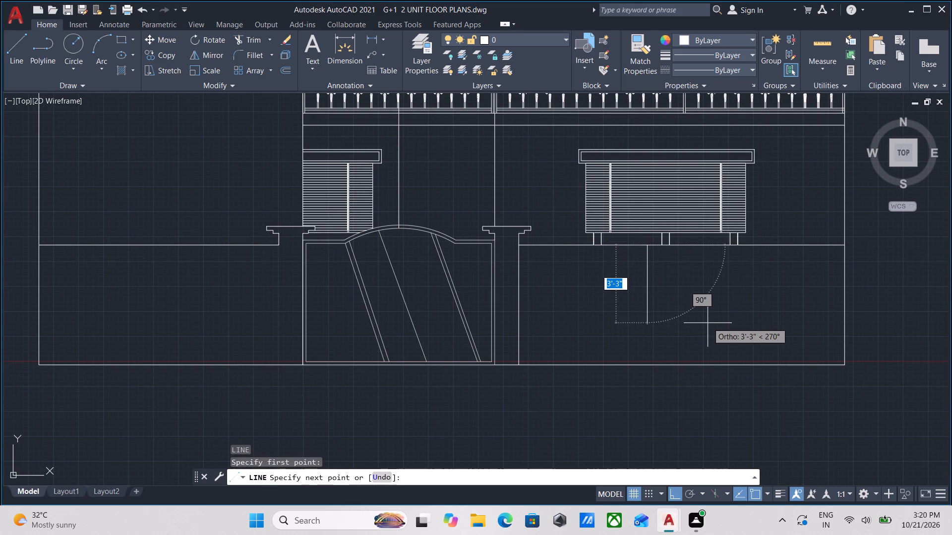
key("F8")
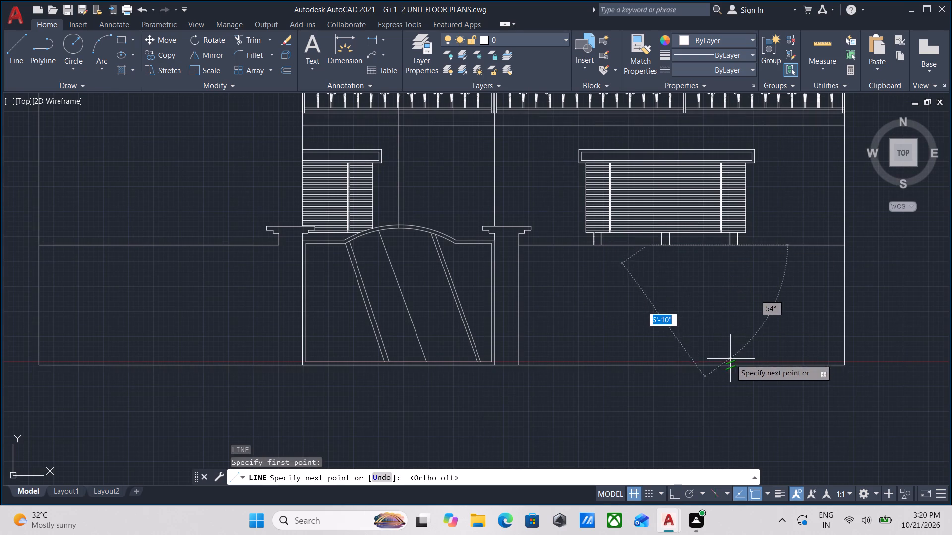
scroll(726, 363, "up", 2)
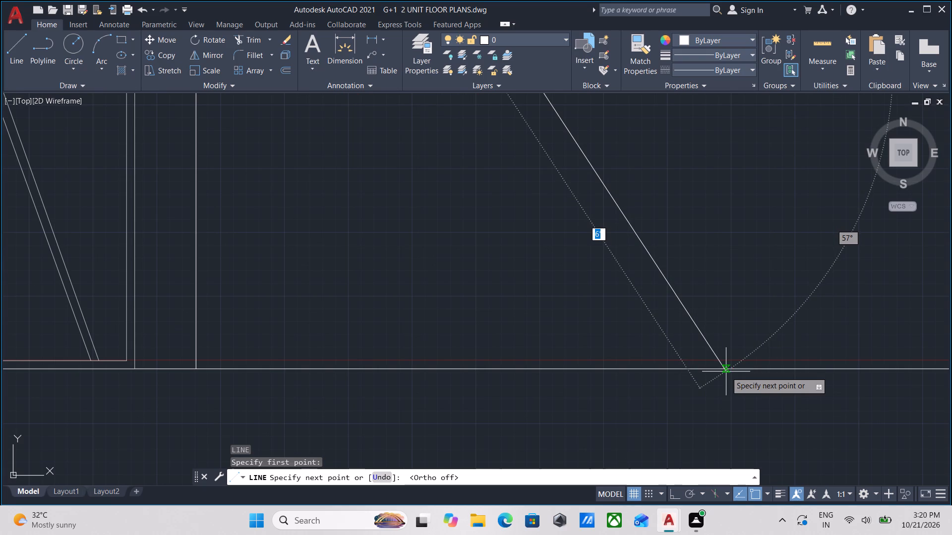
left_click(721, 370)
scroll(720, 350, "down", 2)
middle_click_drag(720, 352, 726, 410)
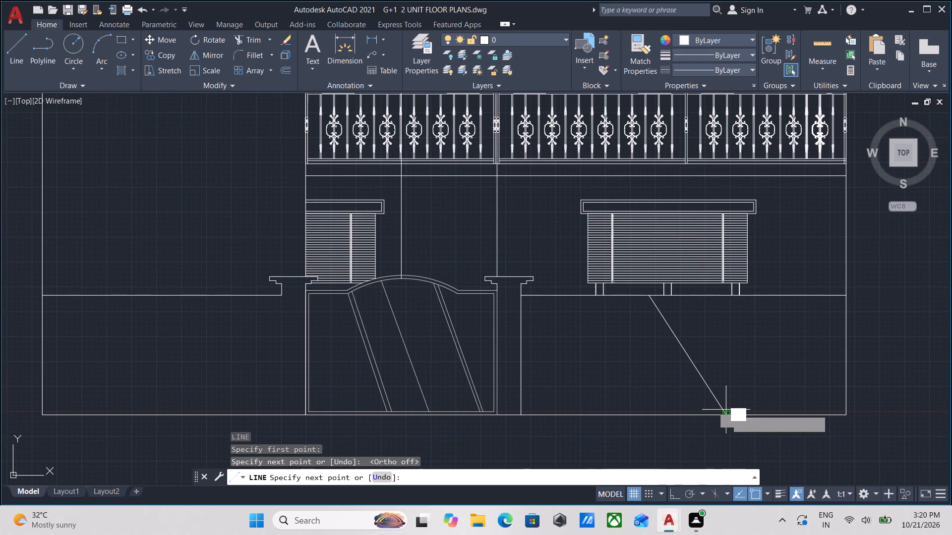
key("Escape")
Offset the slanted line on the compound wall about 6" toward the gate.
left_click(691, 310)
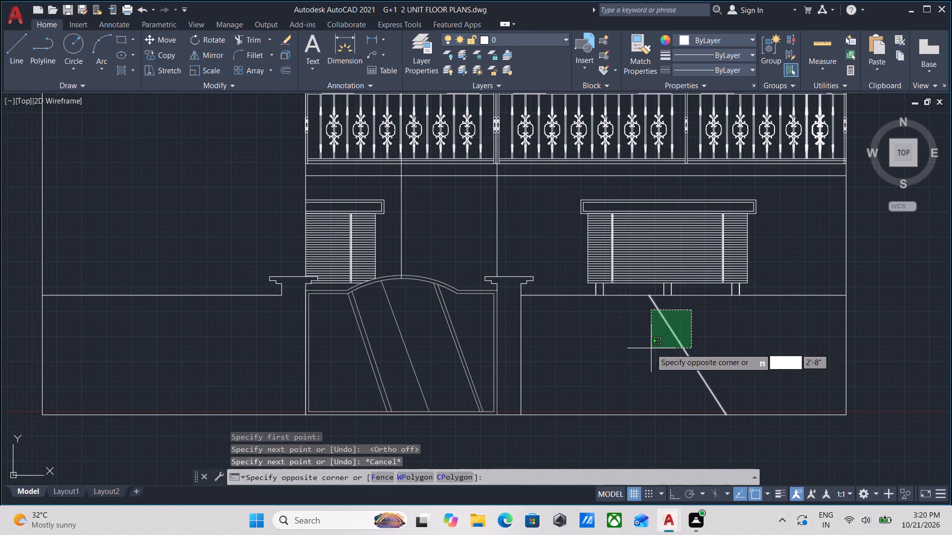
left_click(651, 348)
key("o")
key("Return")
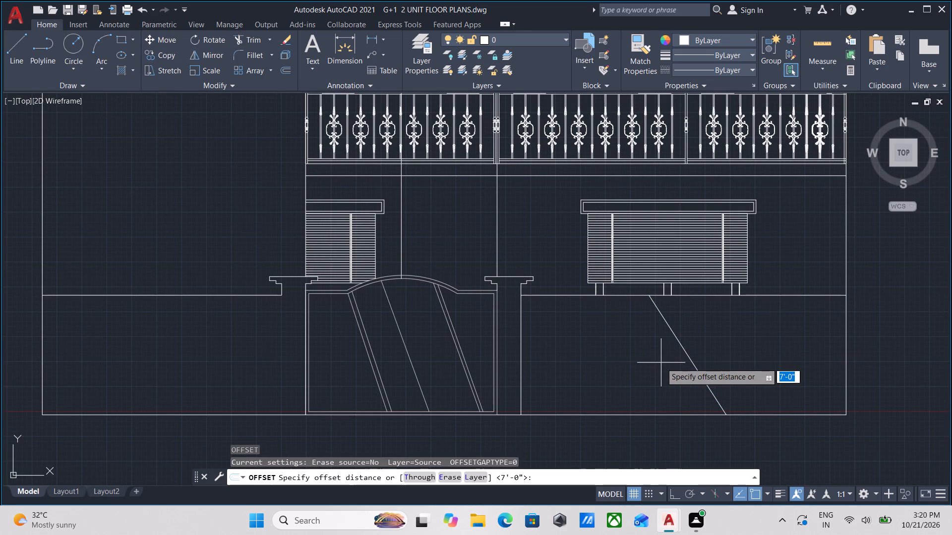
scroll(661, 363, "up", 2)
left_click(729, 347)
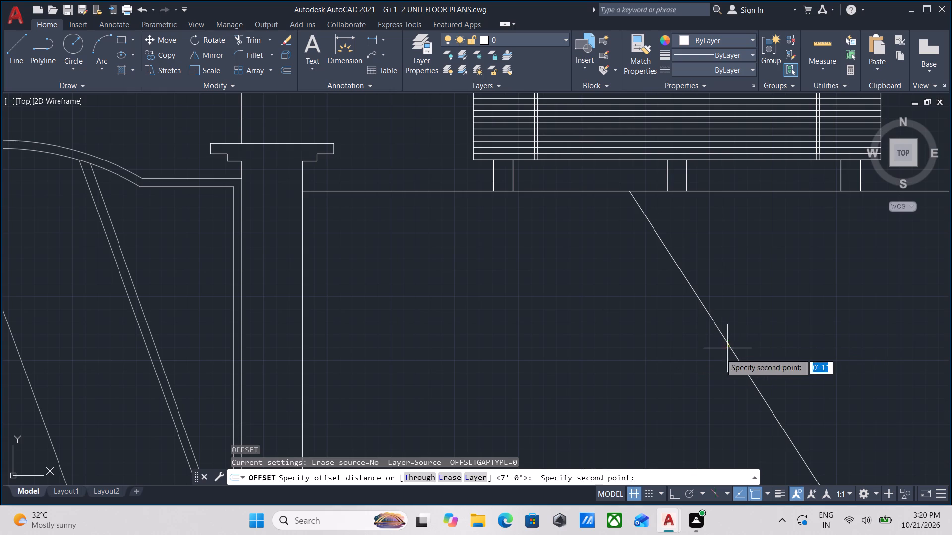
left_click(701, 362)
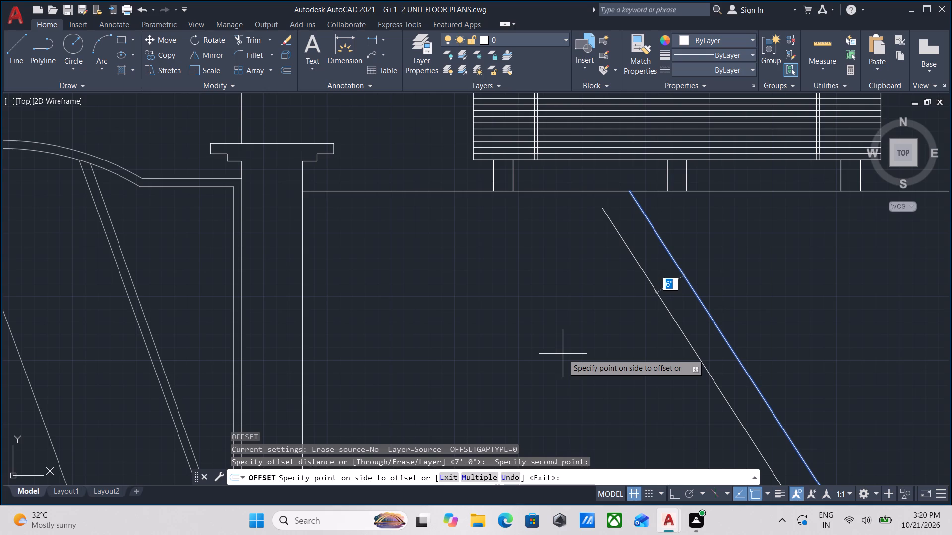
left_click(563, 354)
scroll(611, 327, "down", 2)
middle_click_drag(611, 327, 608, 288)
scroll(636, 319, "up", 1)
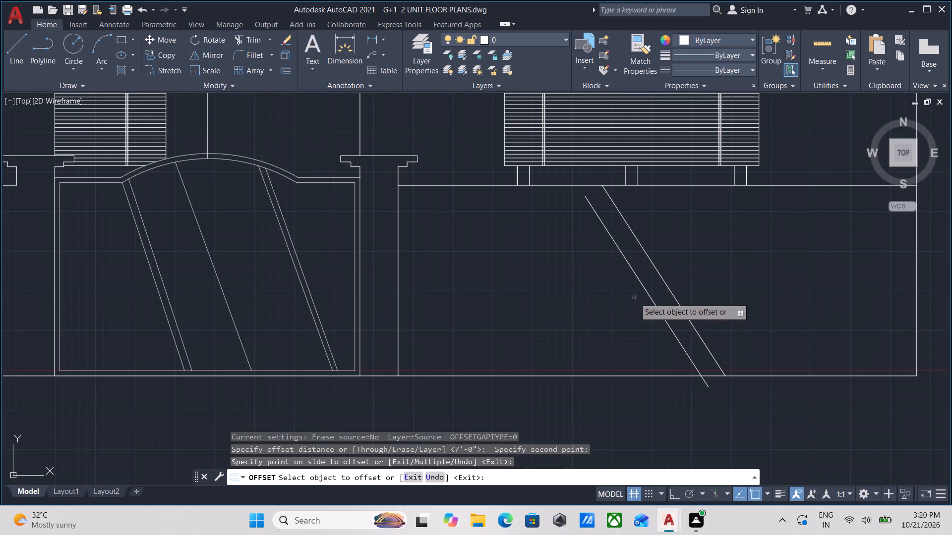
Extend the upper end of the offset slanted line to the top of the compound wall.
key("Escape")
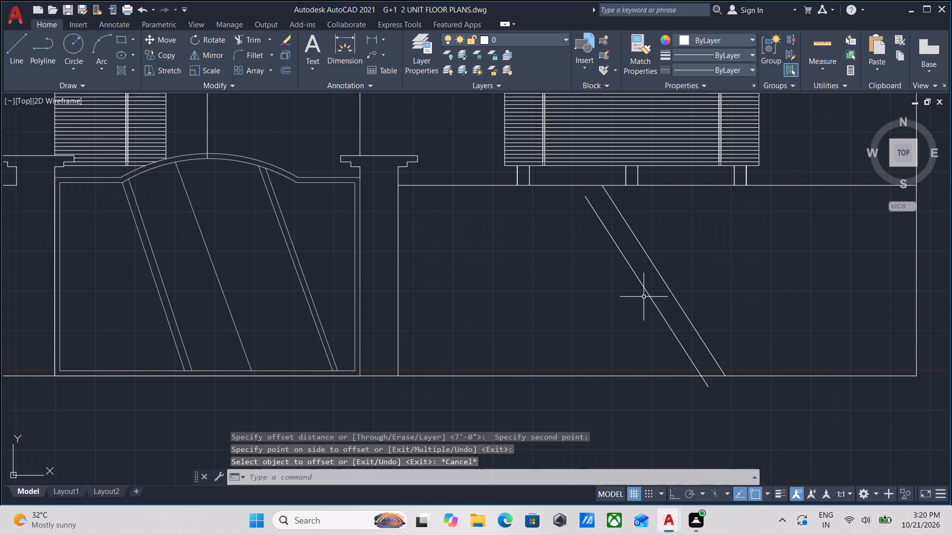
type("EX")
key("Return")
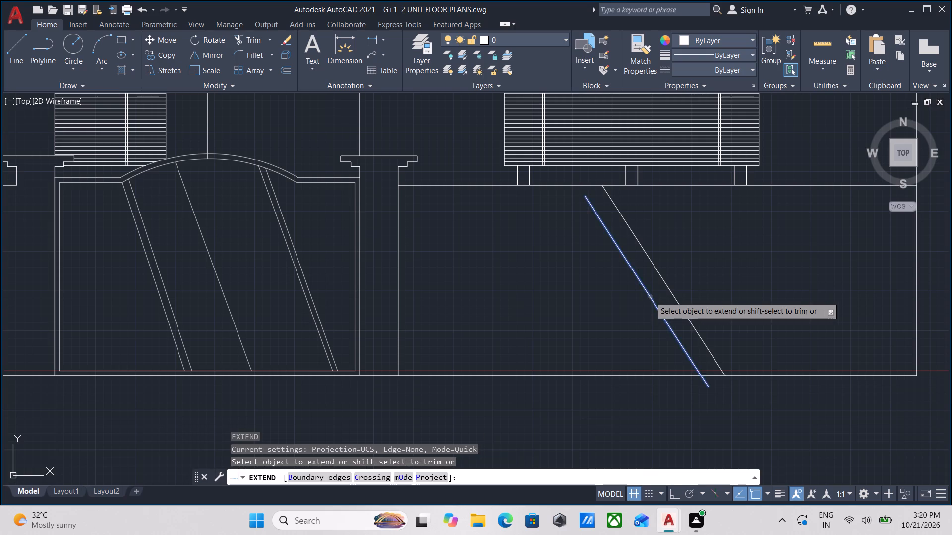
left_click(609, 235)
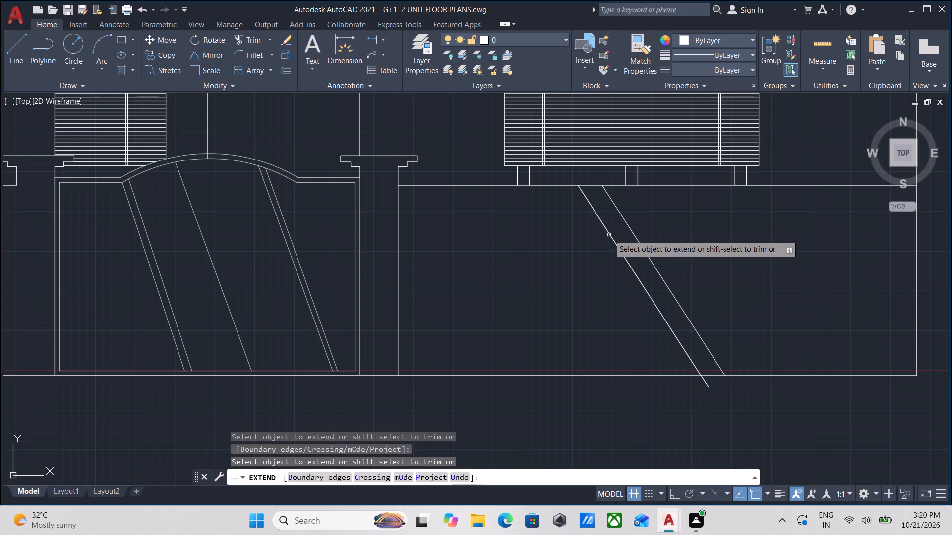
Trim the offset slanted line's end below the ground line.
scroll(694, 377, "up", 3)
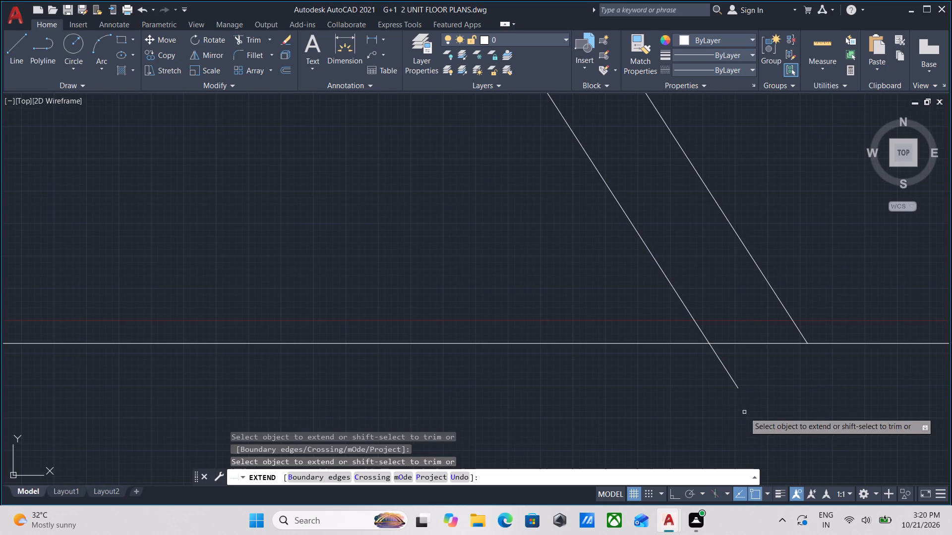
key("Escape")
type("TR")
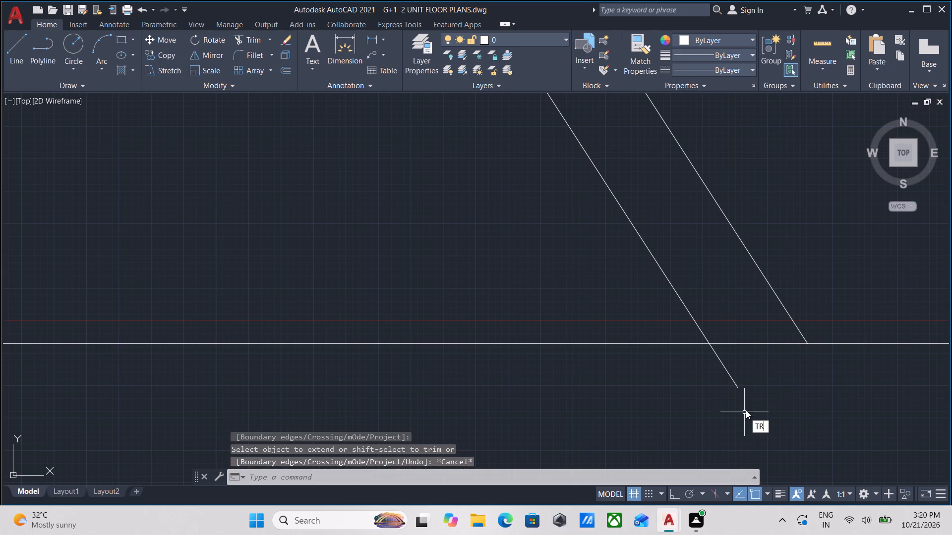
key("Return")
left_click(737, 362)
left_click(685, 371)
key("Escape")
Draw a vertical rectangle about 6" wide and 2'-11" high on the compound wall between the gate pillar and slanted lines.
scroll(685, 371, "down", 4)
middle_click_drag(685, 371, 692, 418)
scroll(692, 418, "up", 1)
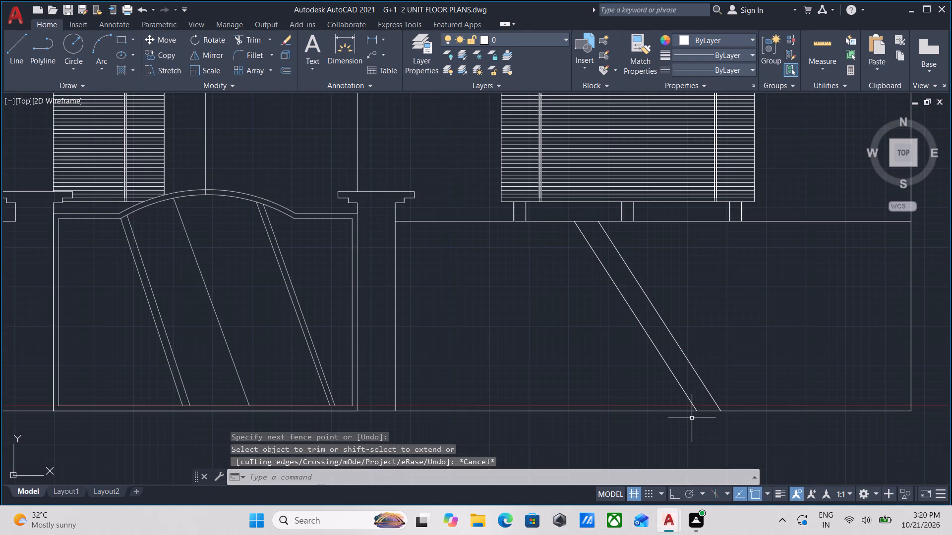
scroll(545, 333, "up", 1)
middle_click_drag(489, 325, 603, 340)
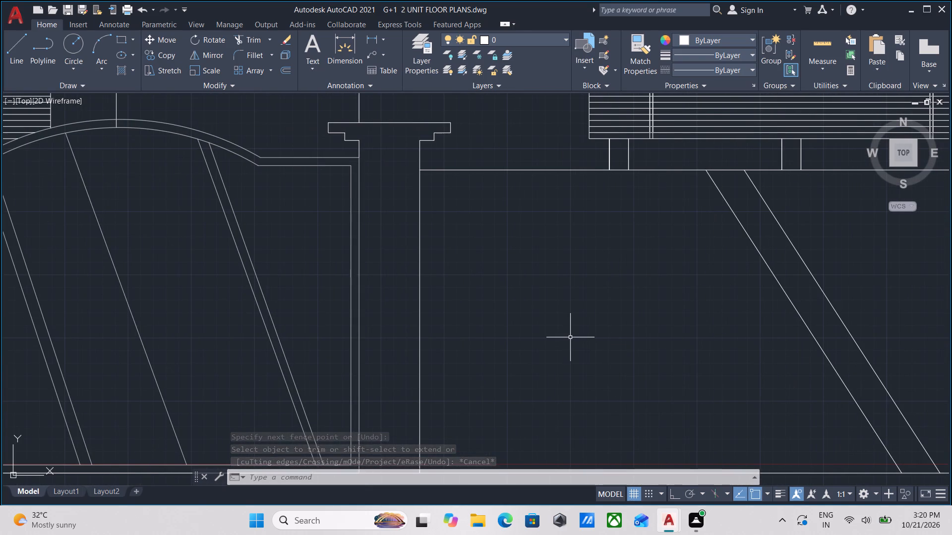
type("REC")
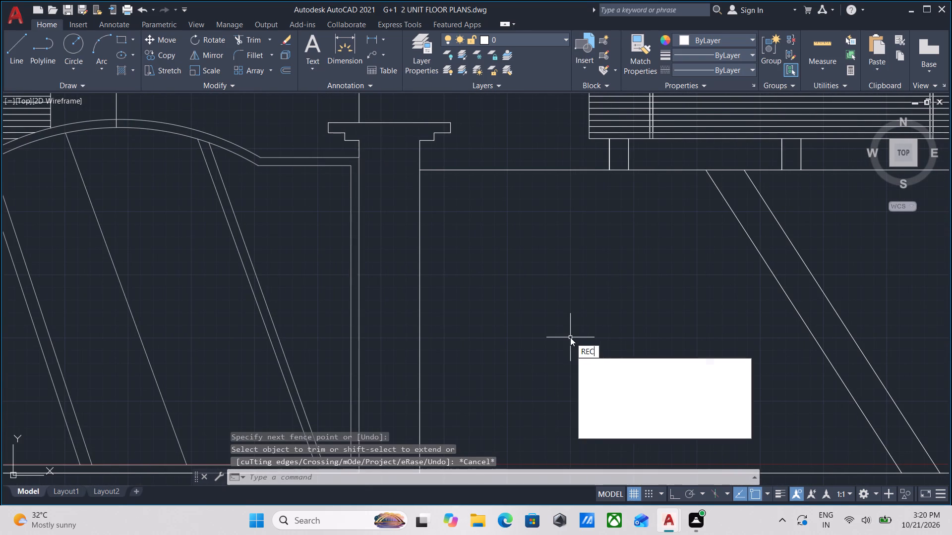
key("Return")
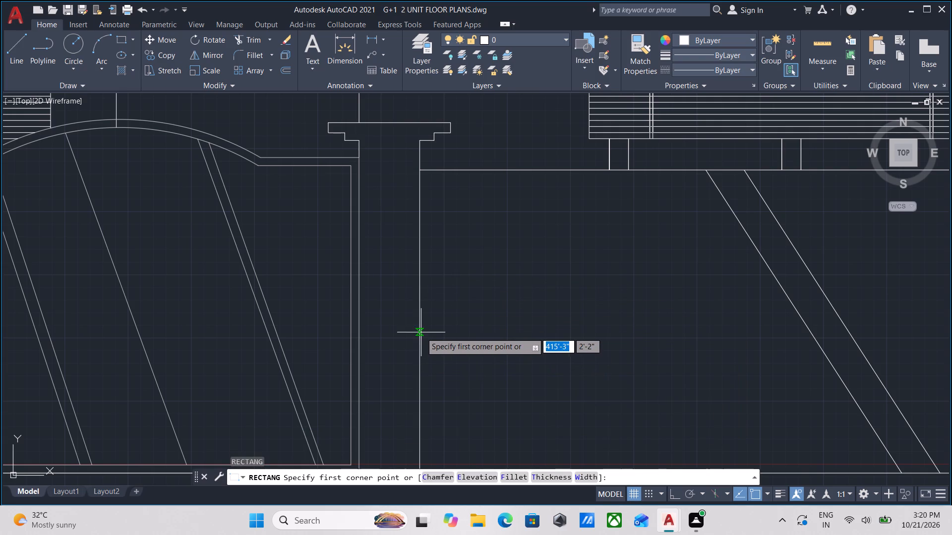
scroll(435, 337, "down", 2)
middle_click_drag(452, 326, 506, 297)
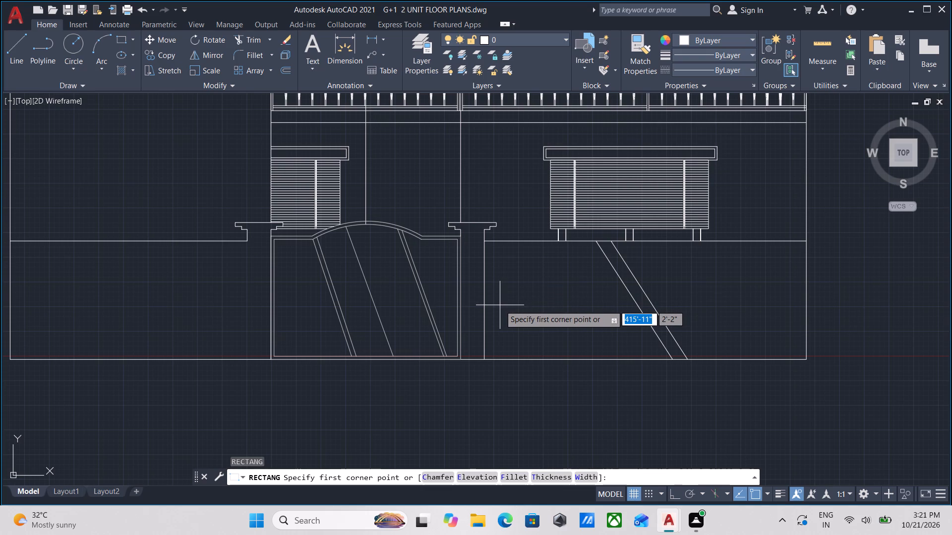
scroll(486, 243, "up", 2)
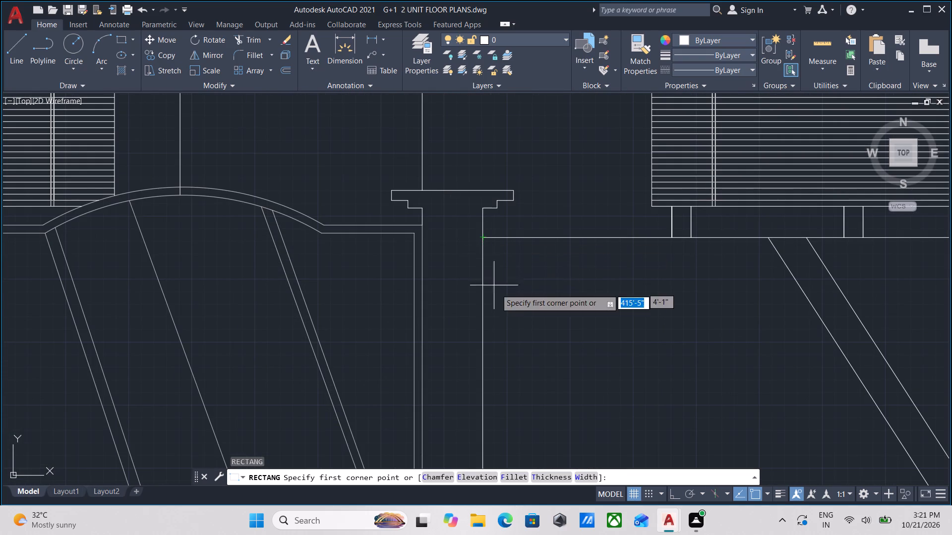
middle_click_drag(545, 346, 572, 280)
scroll(575, 274, "down", 1)
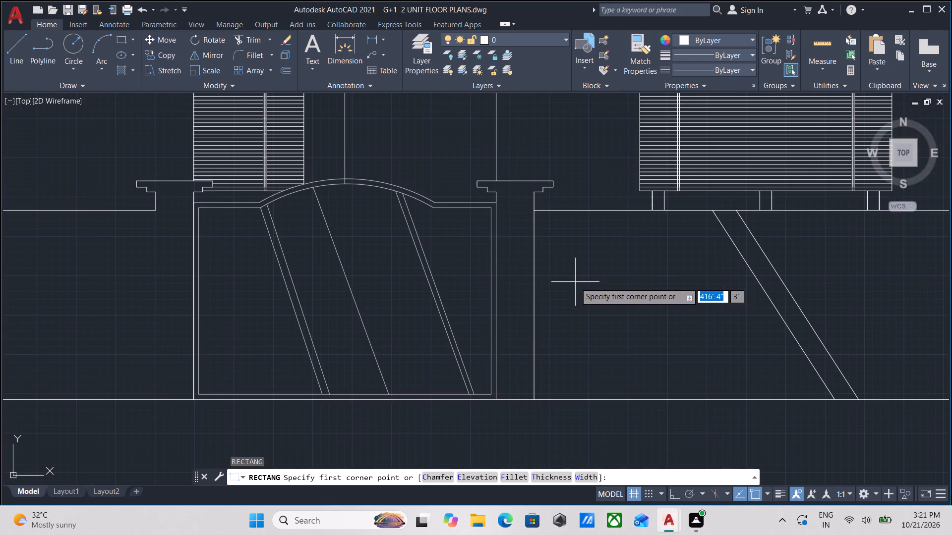
scroll(552, 271, "down", 1)
middle_click_drag(552, 271, 559, 289)
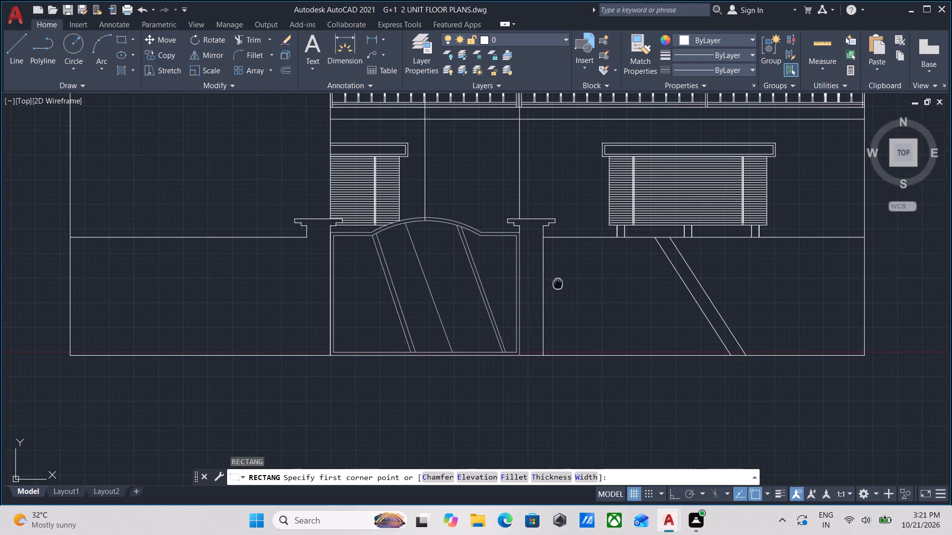
middle_click_drag(559, 289, 559, 291)
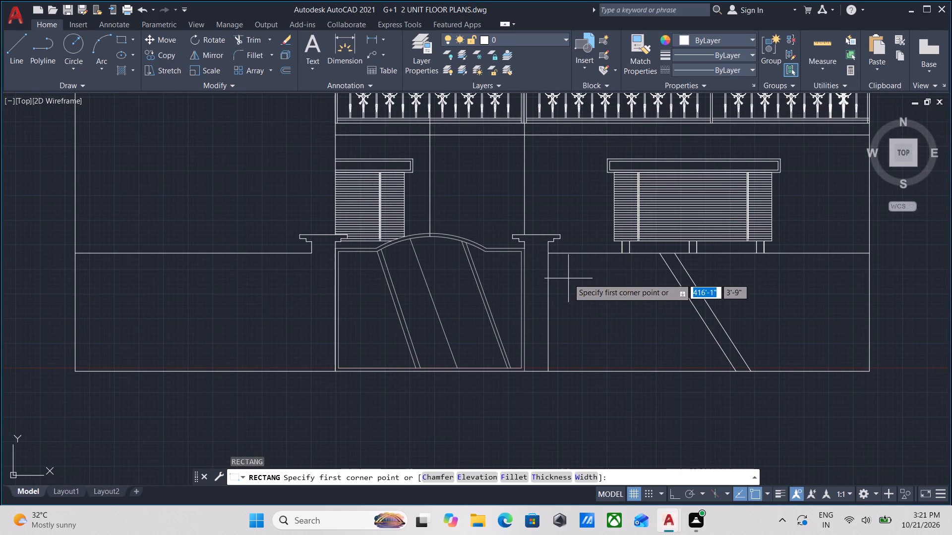
left_click(568, 278)
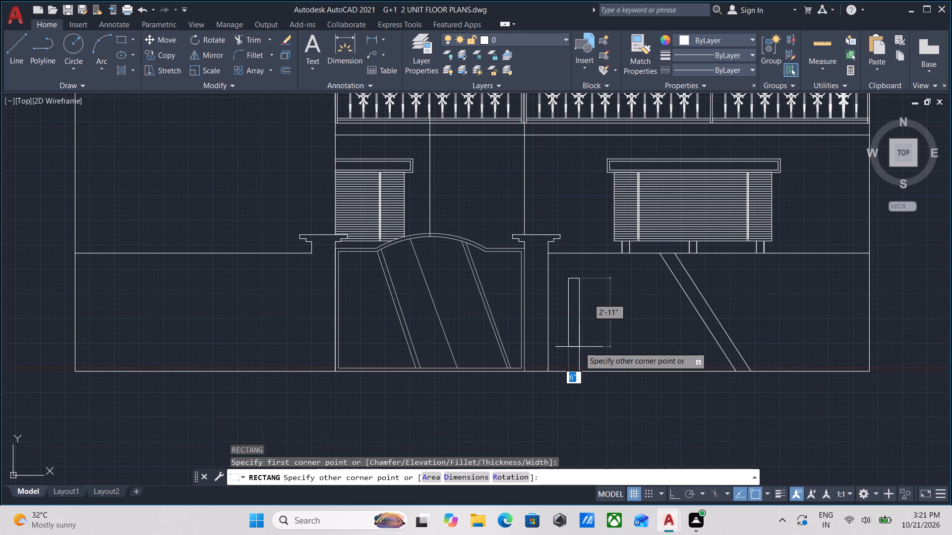
scroll(579, 347, "up", 1)
left_click(579, 347)
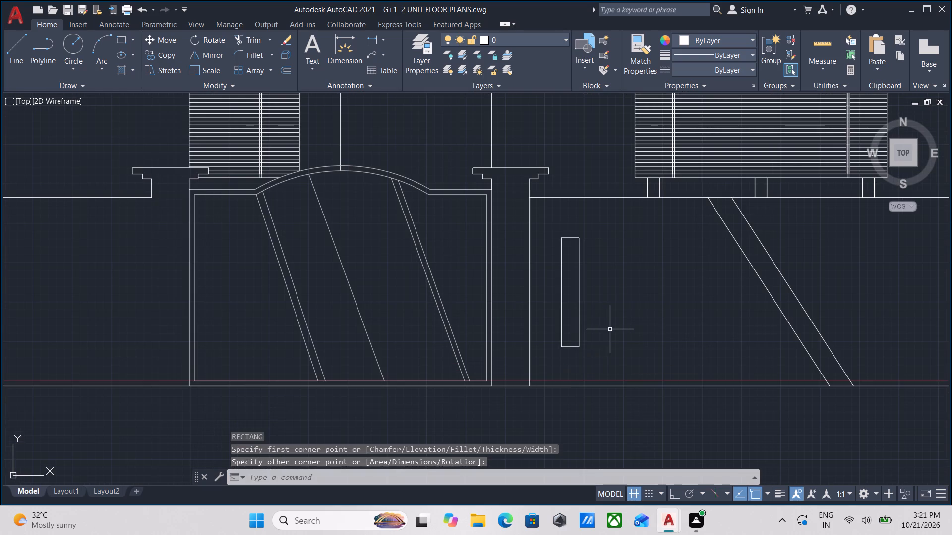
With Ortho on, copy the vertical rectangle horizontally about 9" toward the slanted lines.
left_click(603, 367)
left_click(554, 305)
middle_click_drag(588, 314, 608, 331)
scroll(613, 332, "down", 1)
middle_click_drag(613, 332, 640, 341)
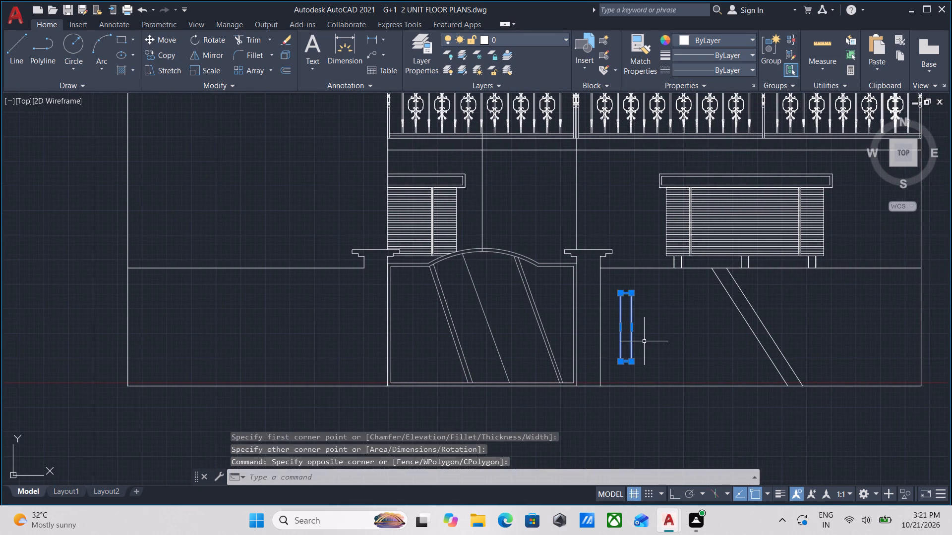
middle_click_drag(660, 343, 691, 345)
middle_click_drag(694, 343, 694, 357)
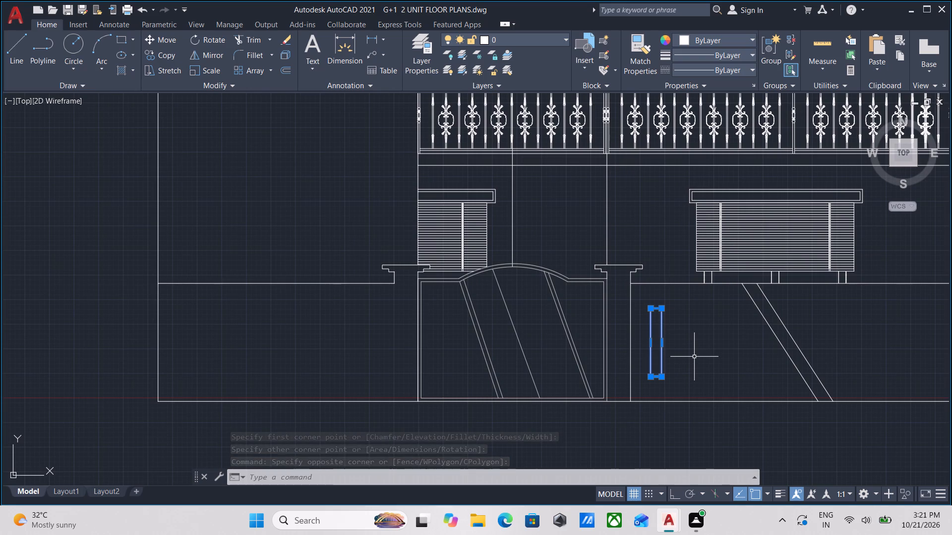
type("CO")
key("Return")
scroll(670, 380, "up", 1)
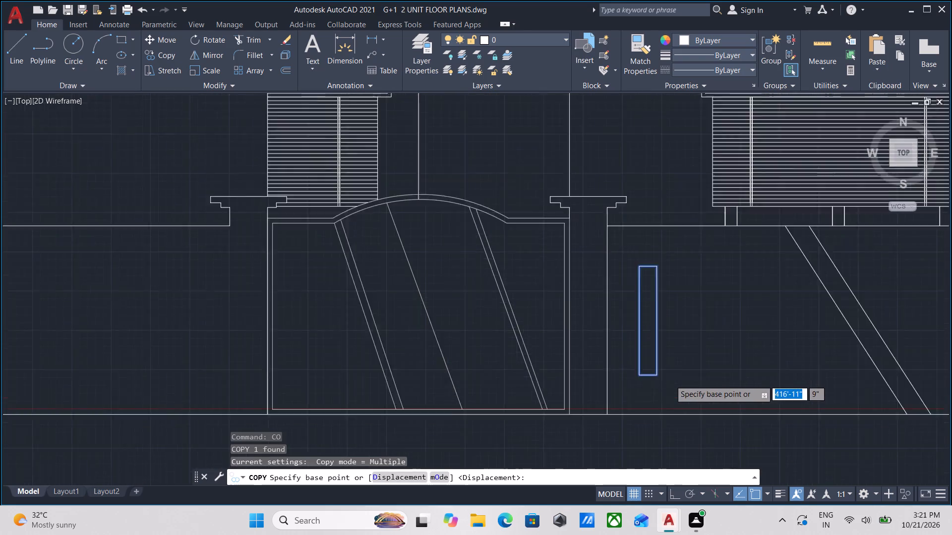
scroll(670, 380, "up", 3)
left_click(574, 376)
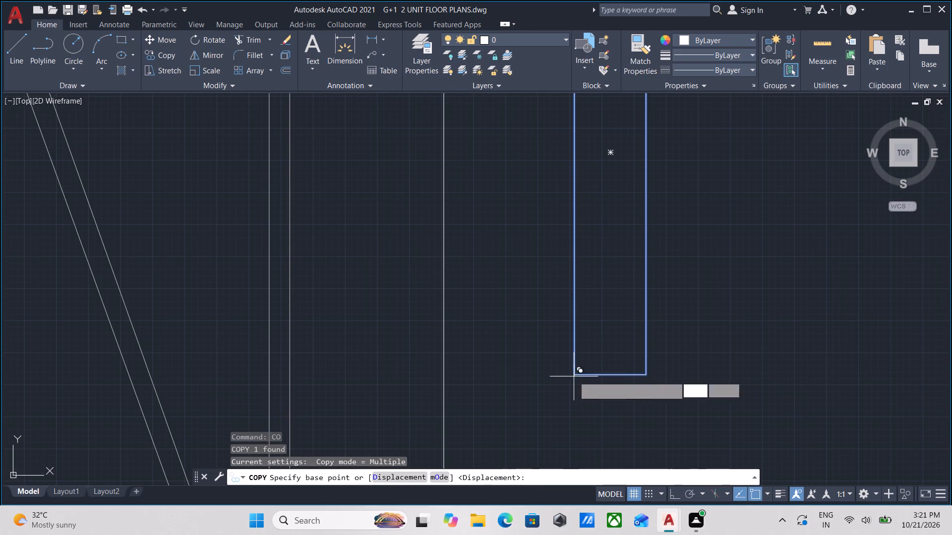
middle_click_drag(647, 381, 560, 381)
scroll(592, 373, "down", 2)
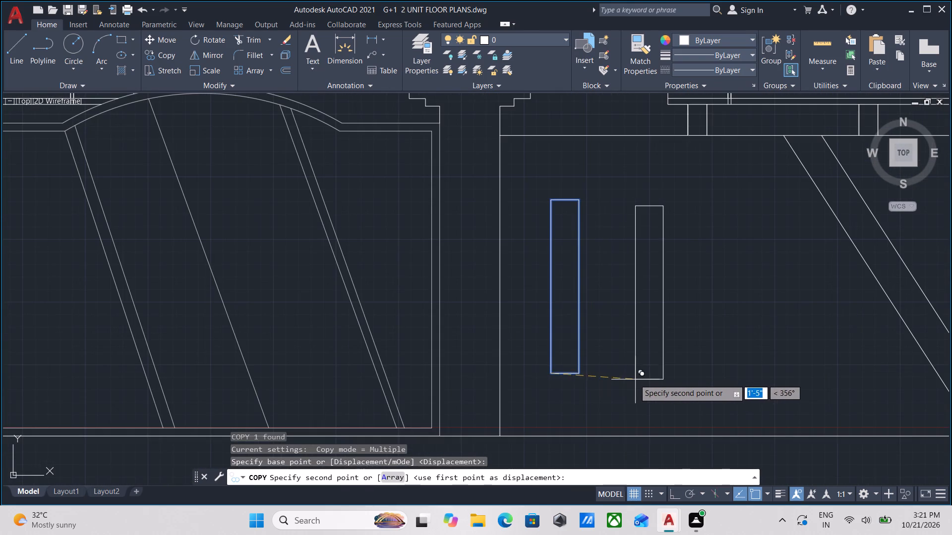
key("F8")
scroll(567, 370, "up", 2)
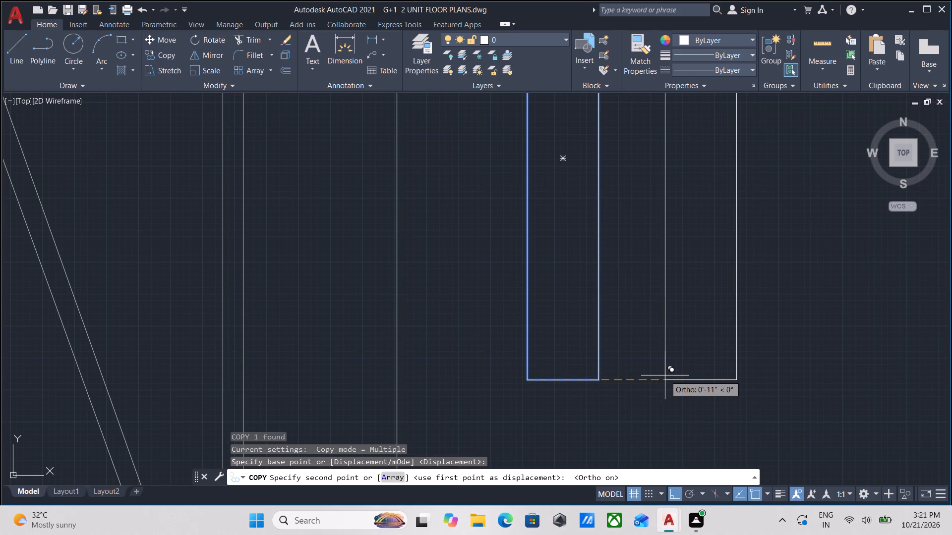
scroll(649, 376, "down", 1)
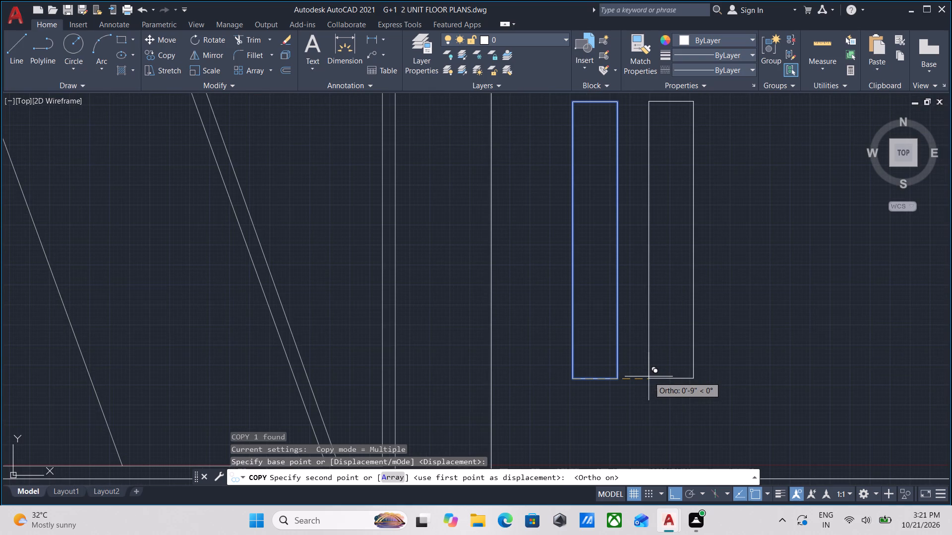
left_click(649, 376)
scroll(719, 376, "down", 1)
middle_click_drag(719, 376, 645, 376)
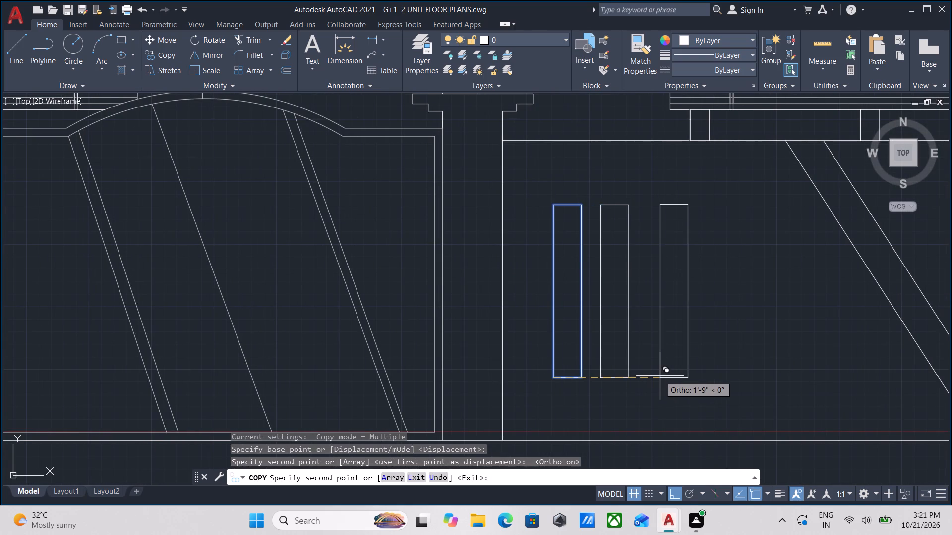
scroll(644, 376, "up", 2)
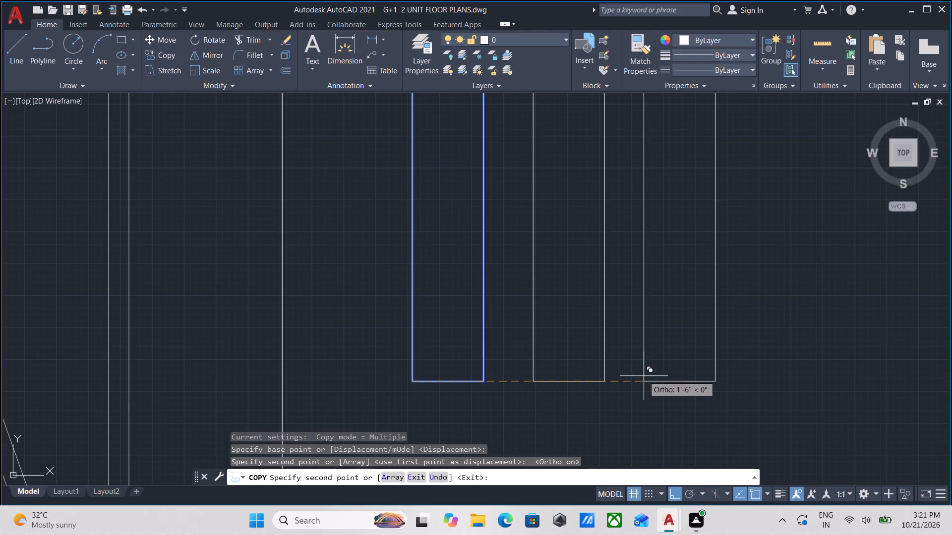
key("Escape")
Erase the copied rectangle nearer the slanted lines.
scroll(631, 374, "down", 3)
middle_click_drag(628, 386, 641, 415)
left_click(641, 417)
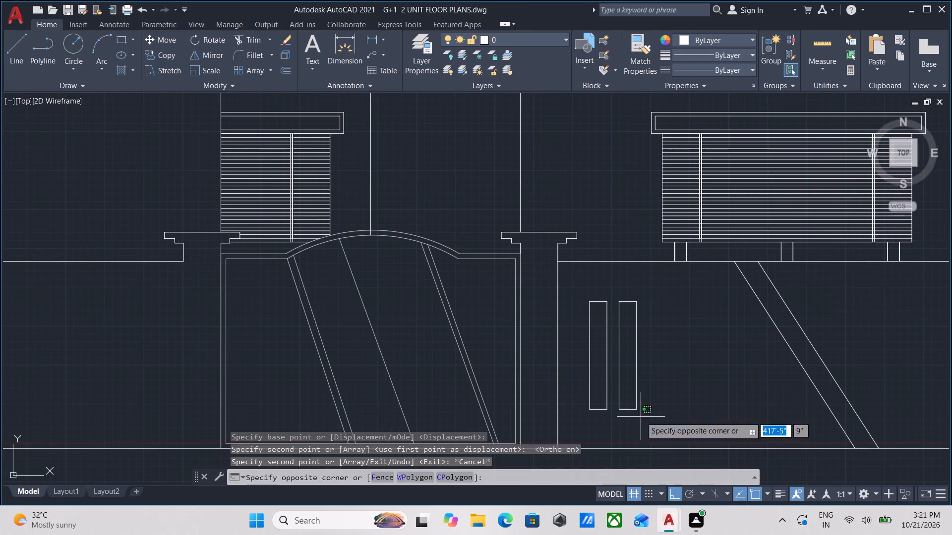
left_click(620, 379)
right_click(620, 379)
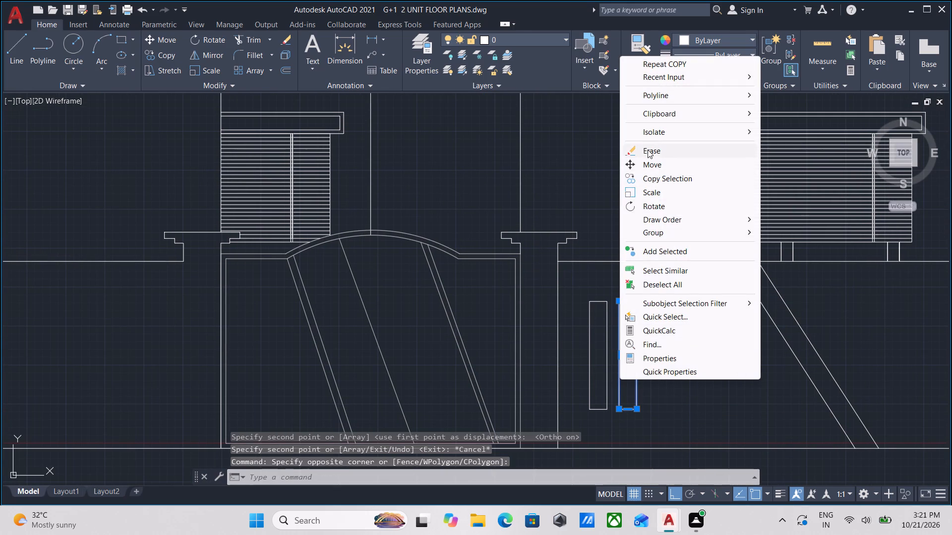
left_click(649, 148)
Copy the vertical rectangle as a horizontal array of 3 items spaced 10" toward the slanted lines.
scroll(633, 385, "up", 1)
left_click(618, 416)
left_click(550, 354)
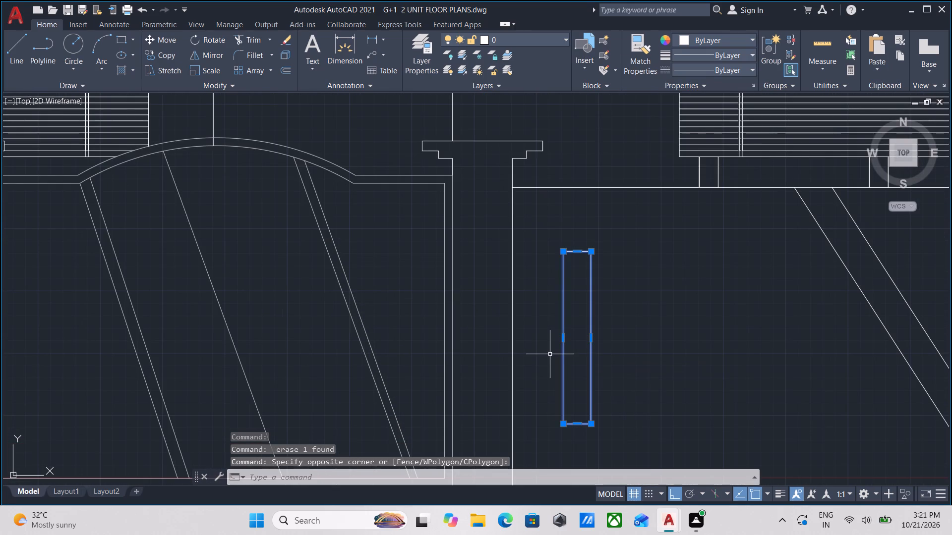
type("CO")
key("Return")
scroll(593, 449, "up", 3)
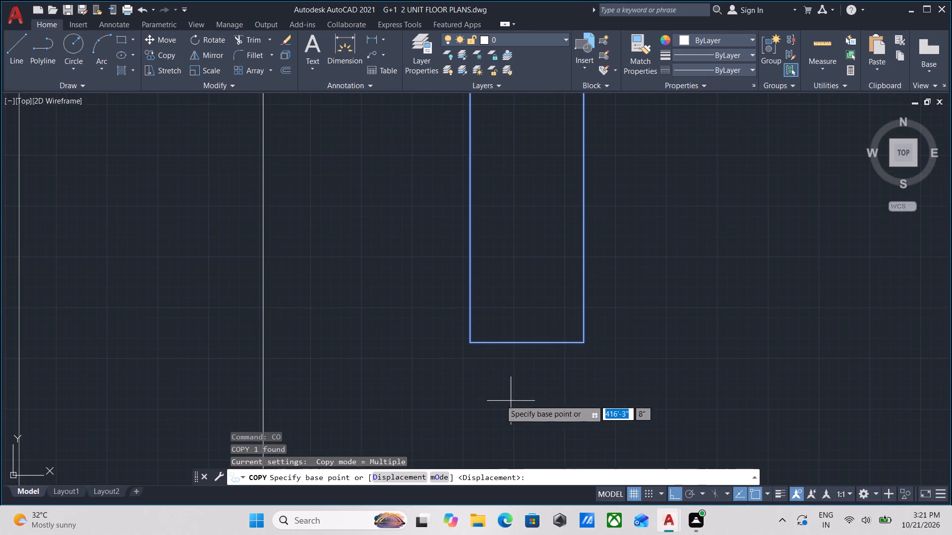
left_click(469, 341)
scroll(645, 342, "down", 1)
key("a")
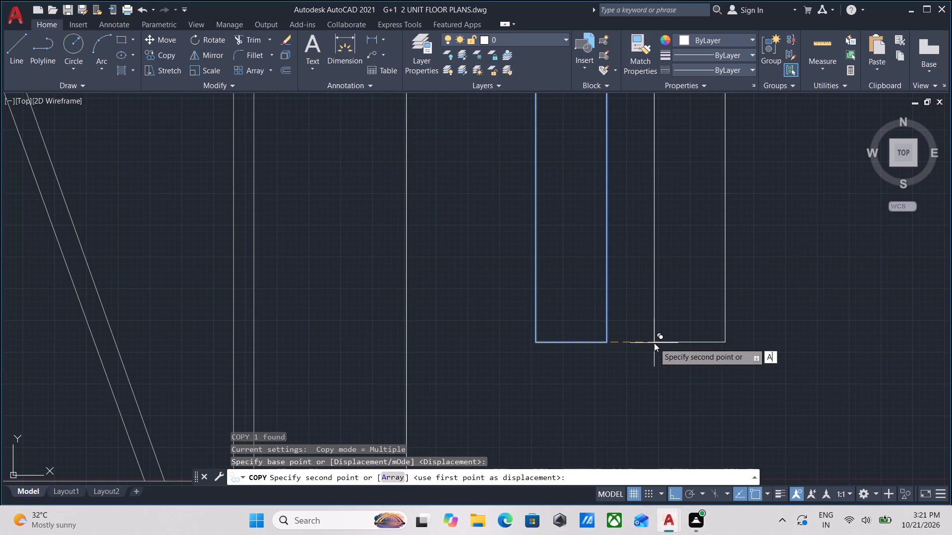
key("Return")
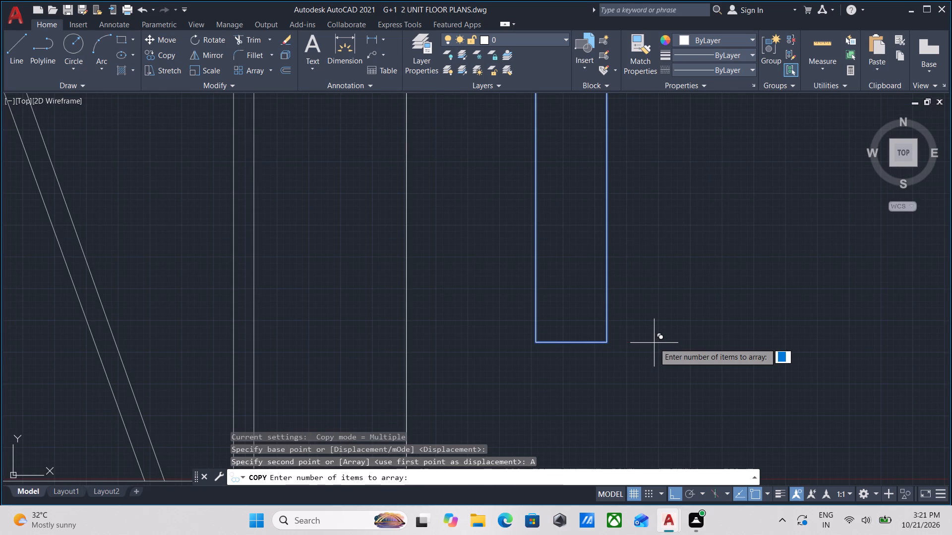
key("3")
key("Return")
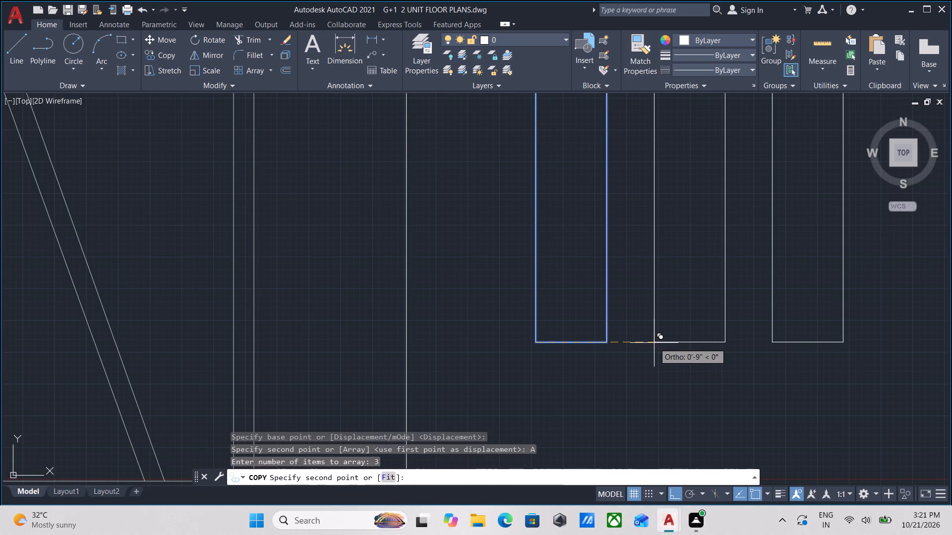
type("10")
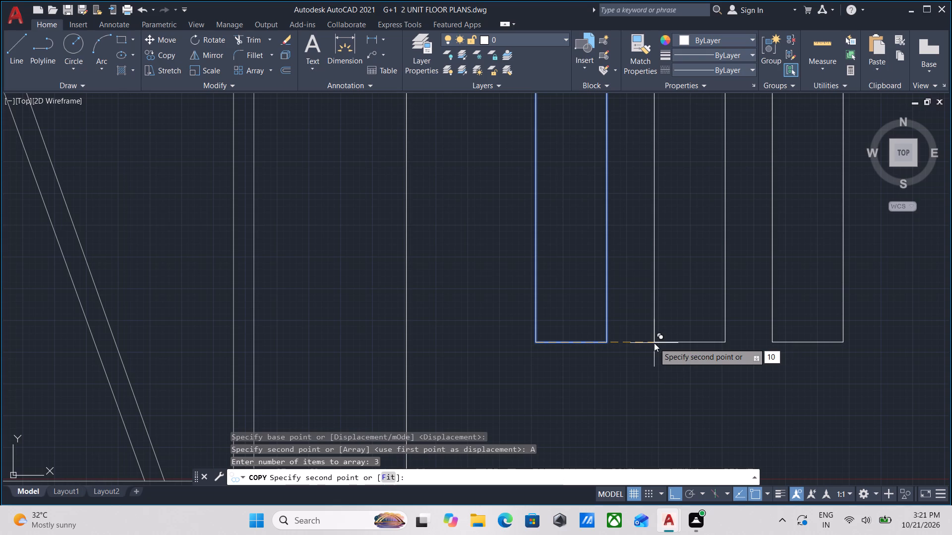
key("shift+quotedbl")
key("Return")
scroll(509, 377, "down", 2)
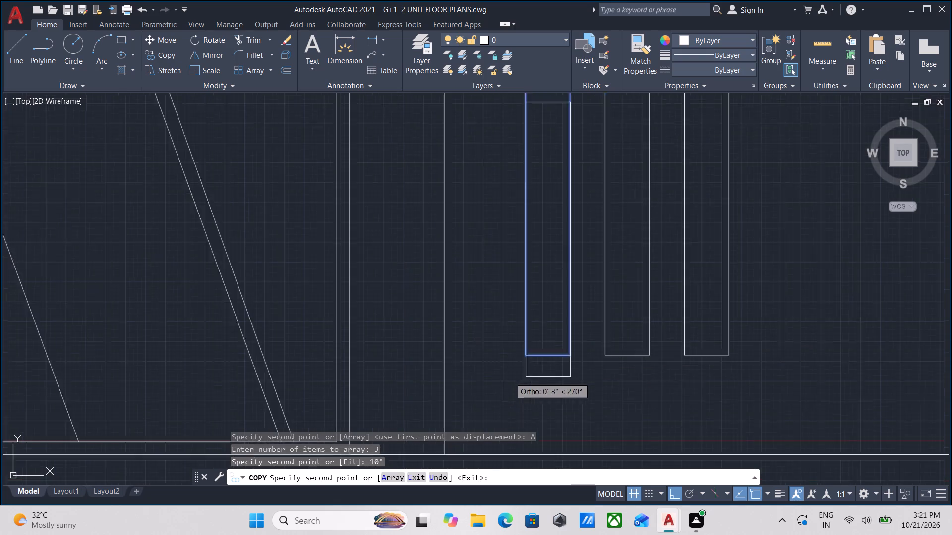
scroll(510, 378, "down", 1)
key("Escape")
scroll(570, 379, "up", 1)
scroll(572, 376, "down", 2)
middle_click_drag(578, 377, 655, 351)
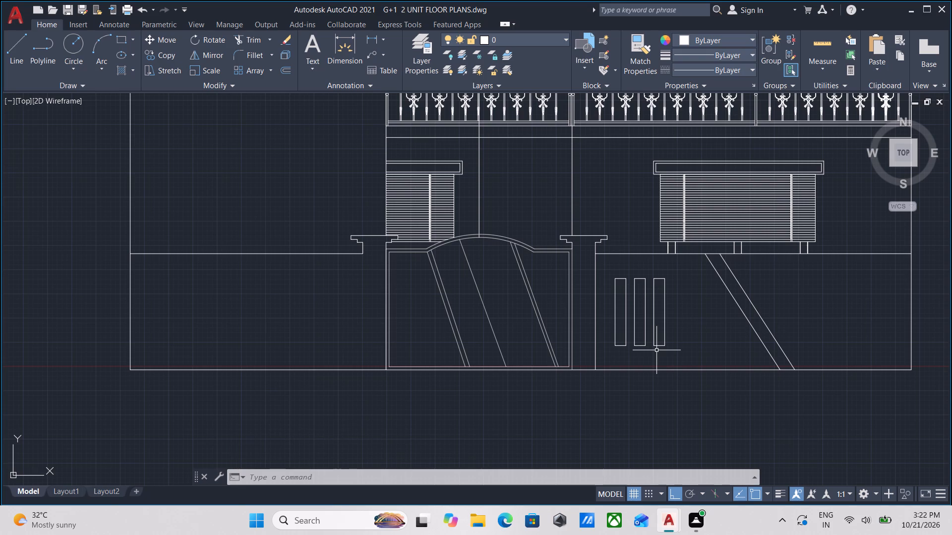
Examine the compound wall panels, slanted lines and gate against the rest of the front elevation.
scroll(825, 360, "up", 2)
scroll(799, 350, "down", 2)
middle_click_drag(748, 314, 656, 366)
middle_click_drag(615, 321, 618, 357)
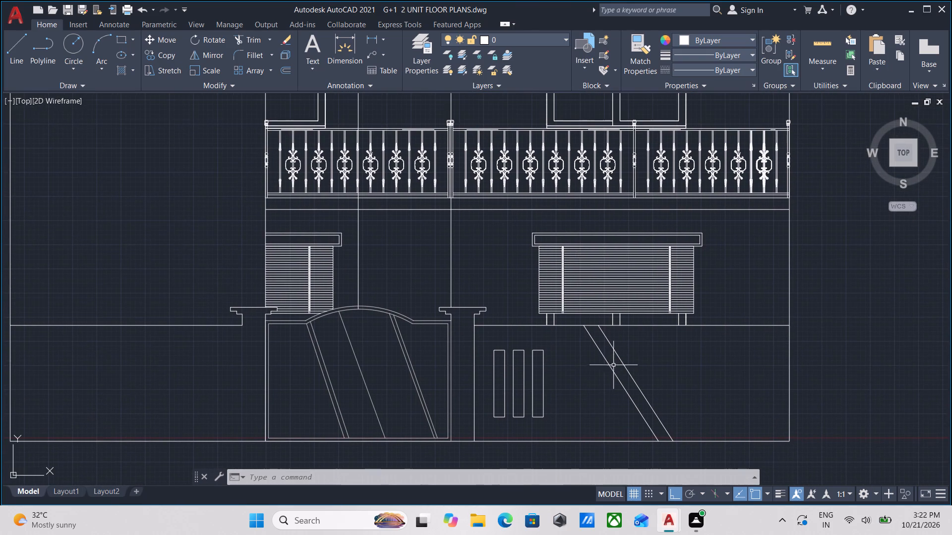
middle_click_drag(567, 386, 606, 386)
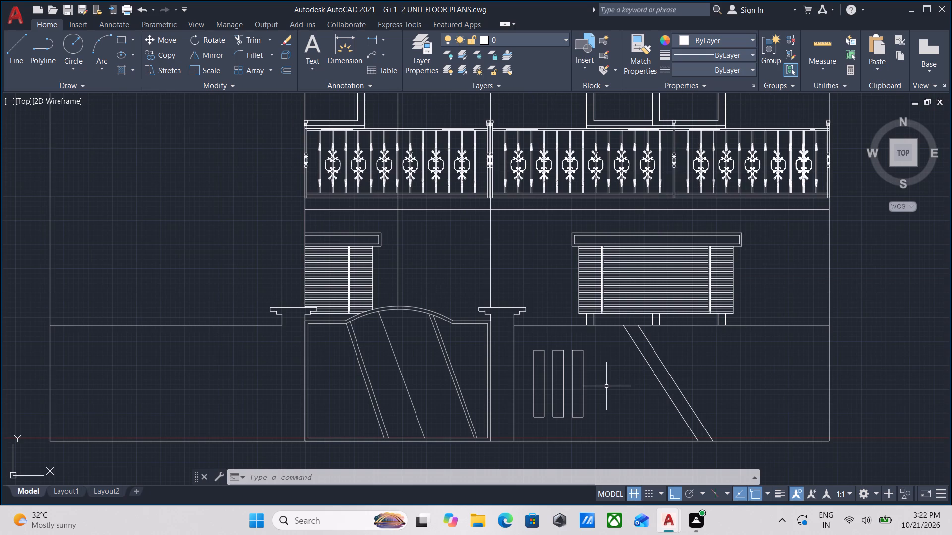
scroll(521, 372, "up", 2)
middle_click_drag(521, 372, 531, 376)
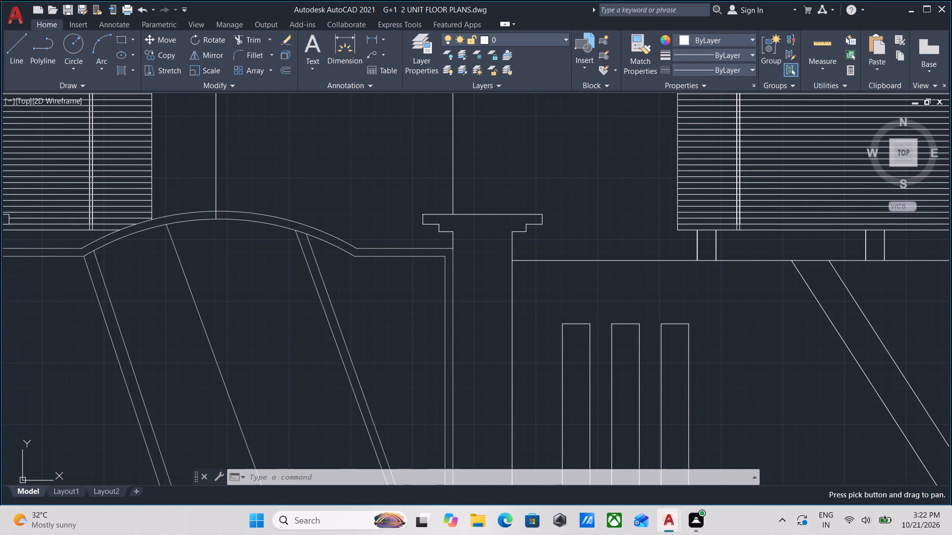
scroll(531, 376, "down", 1)
middle_click_drag(531, 376, 528, 389)
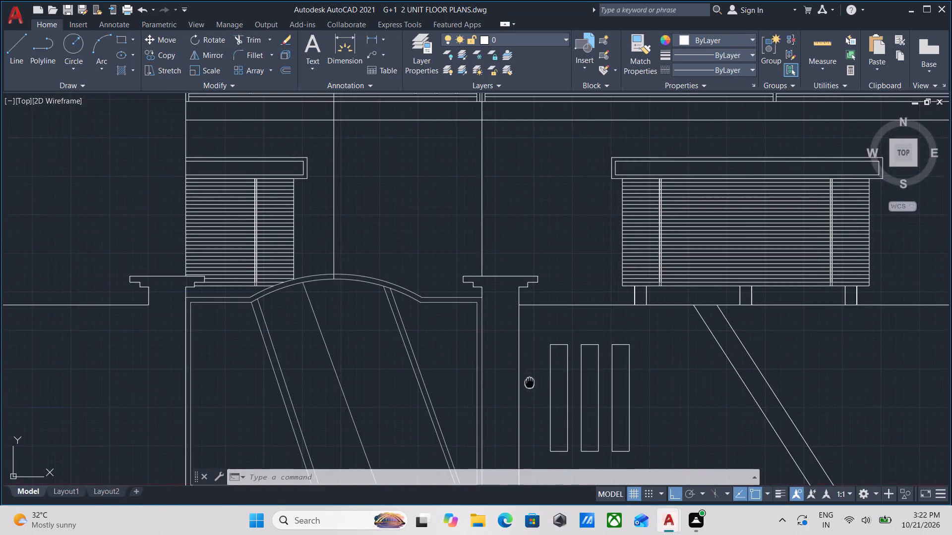
middle_click_drag(528, 389, 521, 408)
scroll(521, 404, "down", 1)
middle_click_drag(521, 404, 501, 421)
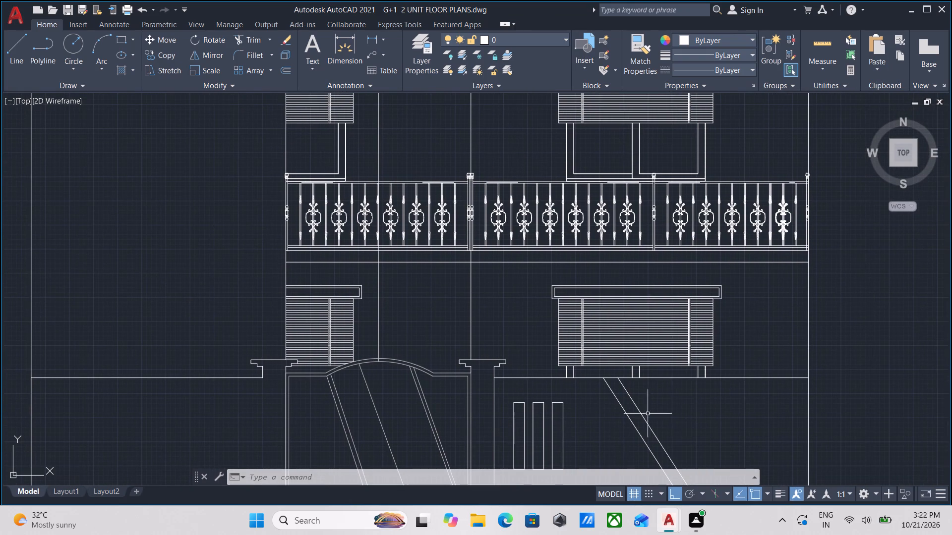
middle_click_drag(692, 414, 688, 387)
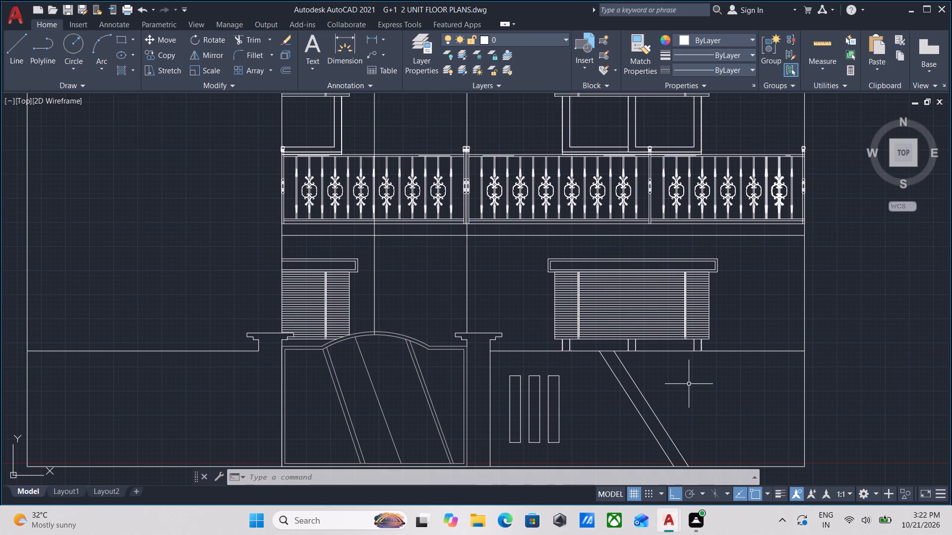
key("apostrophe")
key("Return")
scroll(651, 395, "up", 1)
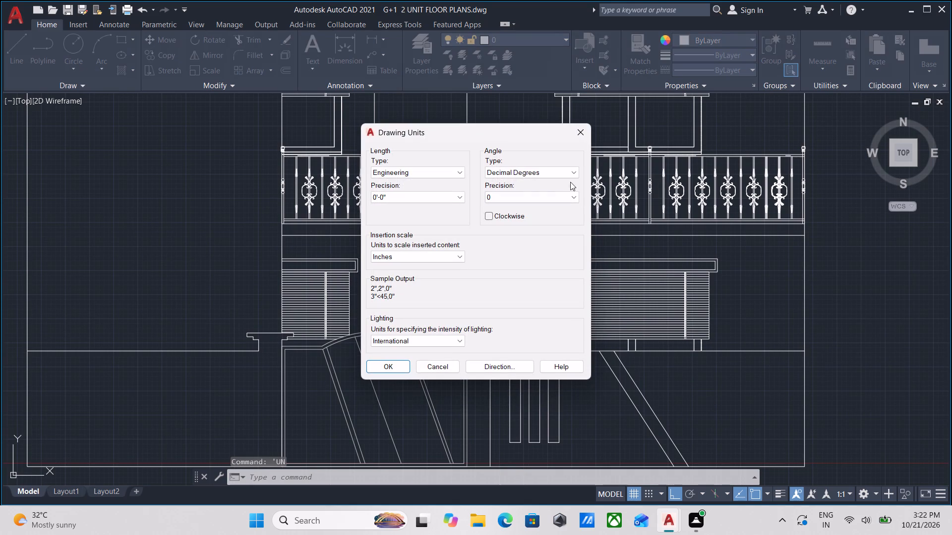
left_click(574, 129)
Draw a horizontal line about 7'-6" long across the compound wall's upper part, from the outer slanted line to the wall's far end.
key("l")
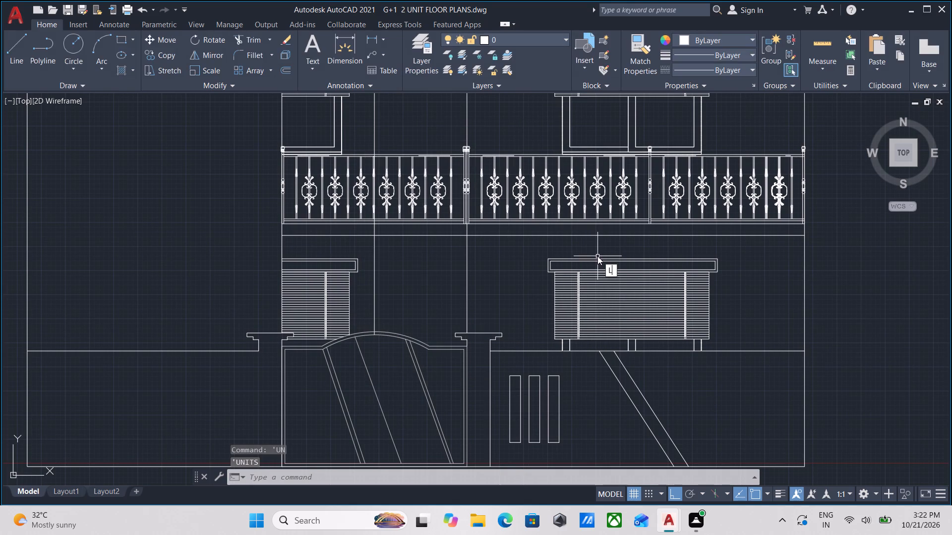
key("Return")
scroll(619, 386, "up", 1)
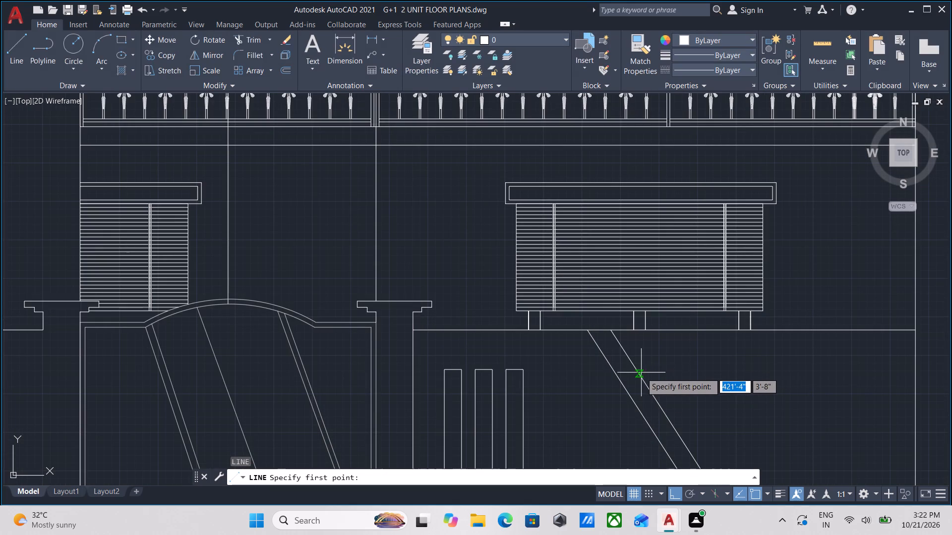
left_click(641, 373)
middle_click_drag(809, 370, 698, 367)
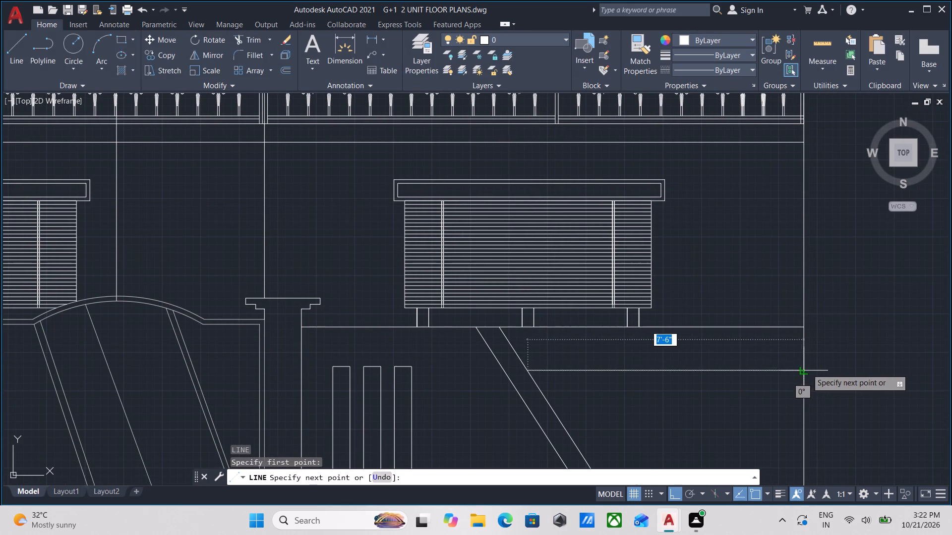
left_click(807, 369)
key("Escape")
Offset the new horizontal line 0.2" upward.
scroll(655, 382, "up", 1)
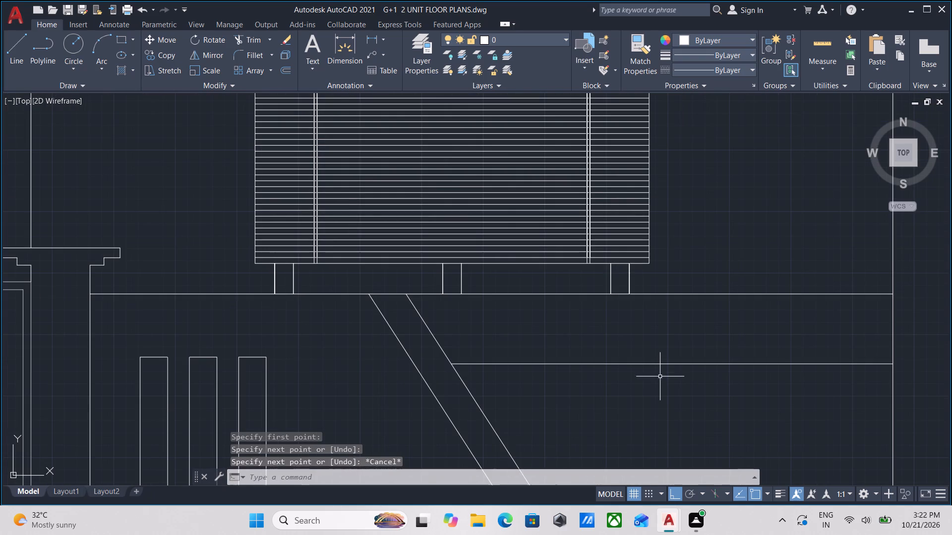
scroll(651, 365, "up", 1)
left_click(652, 372)
left_click(630, 347)
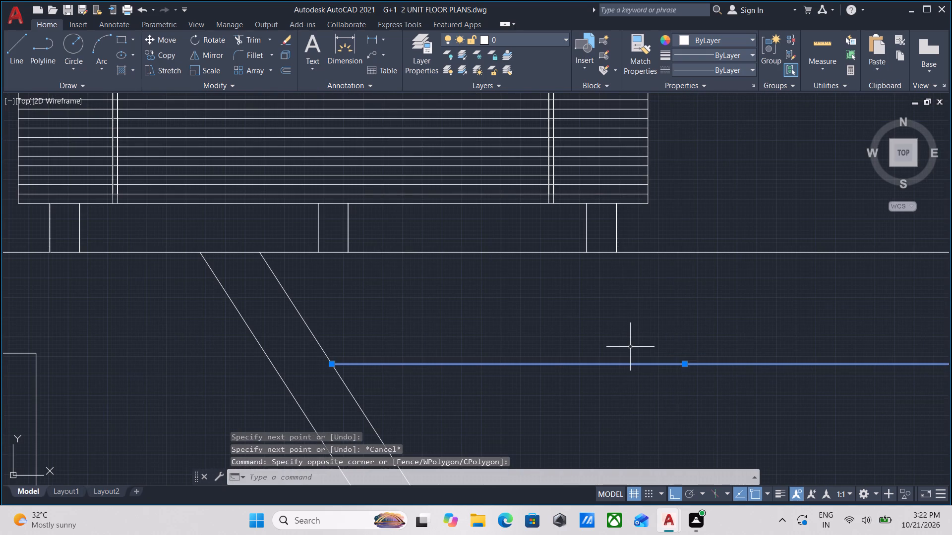
key("o")
key("Return")
scroll(708, 385, "up", 2)
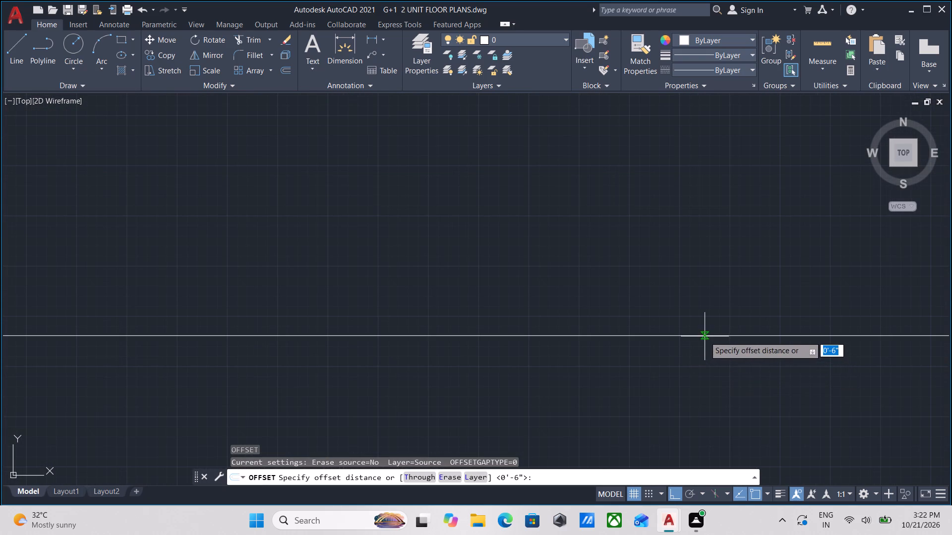
left_click(705, 336)
left_click(705, 322)
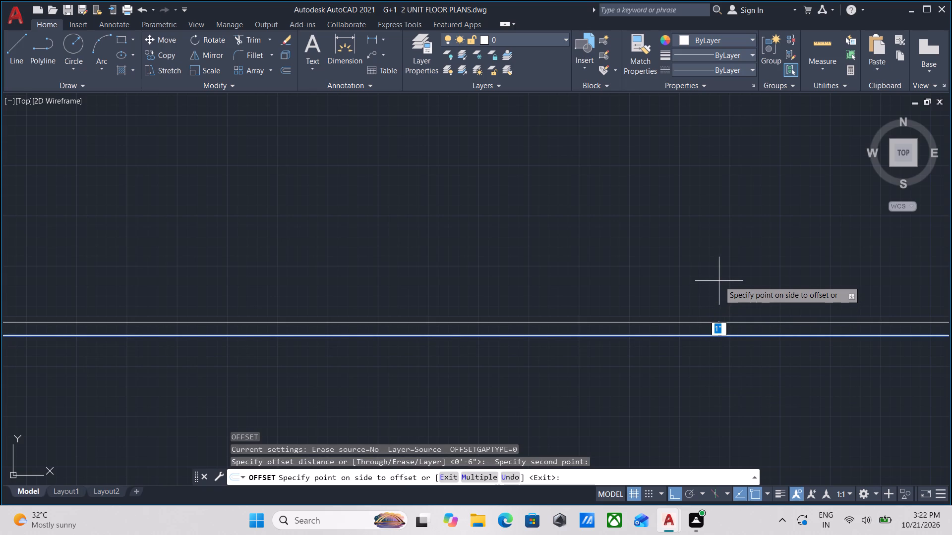
type("0.")
key("2")
key("shift+quotedbl")
key("Return")
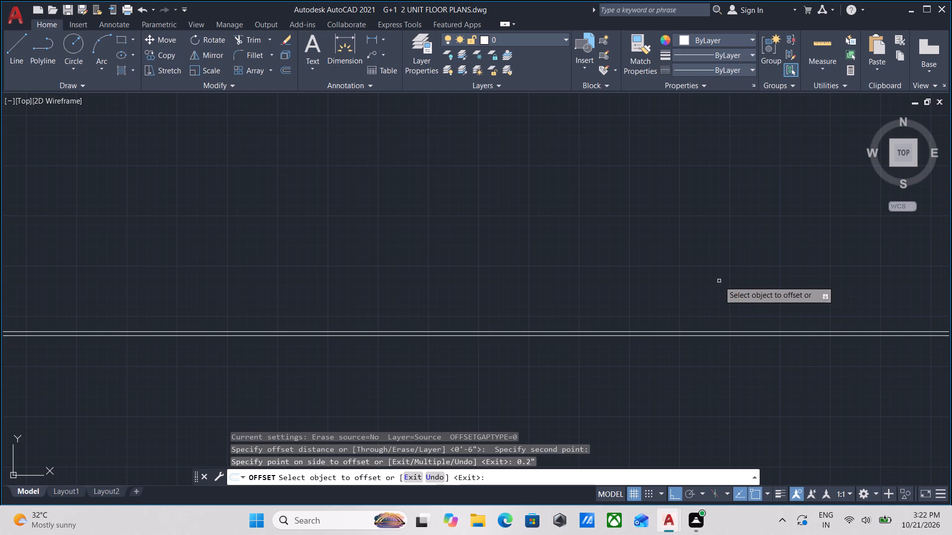
Offset the original horizontal line 0.2" downward.
scroll(660, 398, "down", 2)
scroll(620, 374, "up", 2)
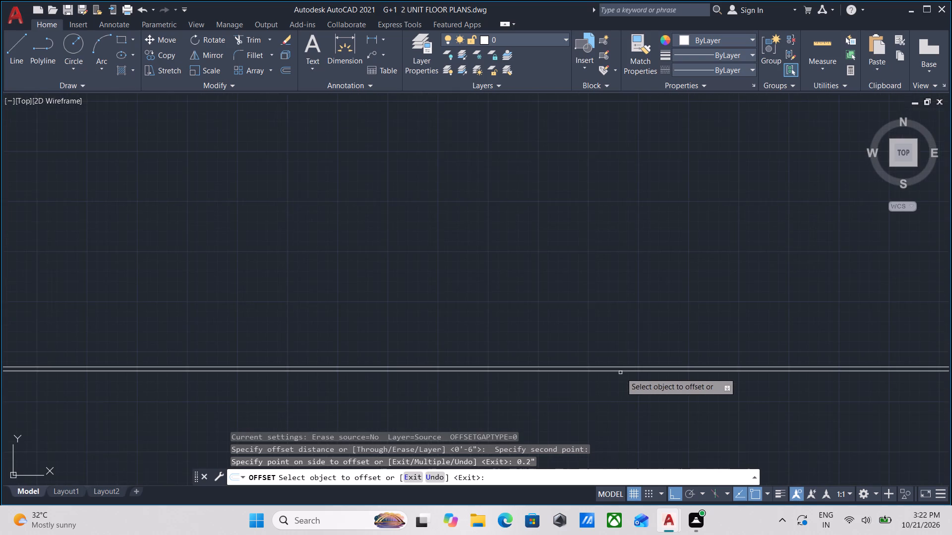
scroll(621, 373, "up", 1)
left_click(629, 371)
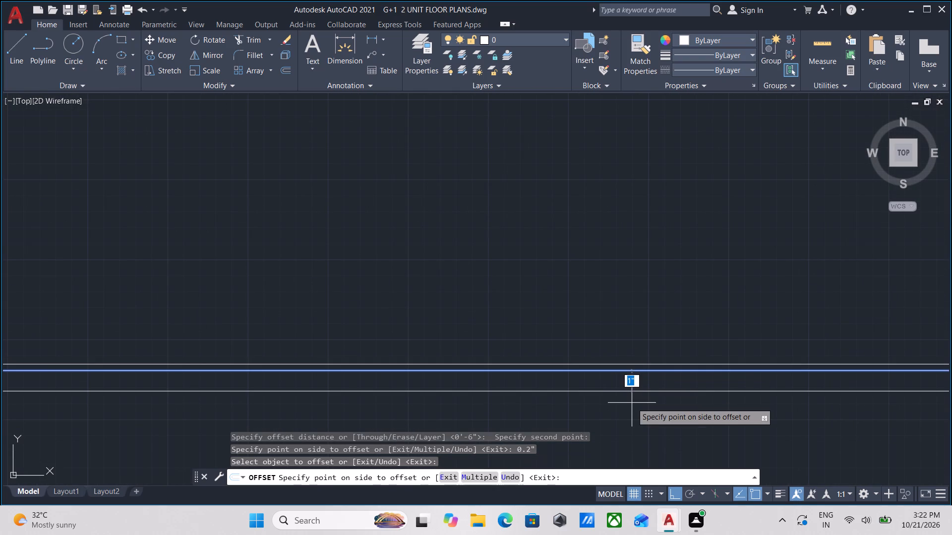
key("0")
type(".2")
key("shift+quotedbl")
key("Return")
scroll(591, 481, "down", 3)
scroll(603, 436, "down", 2)
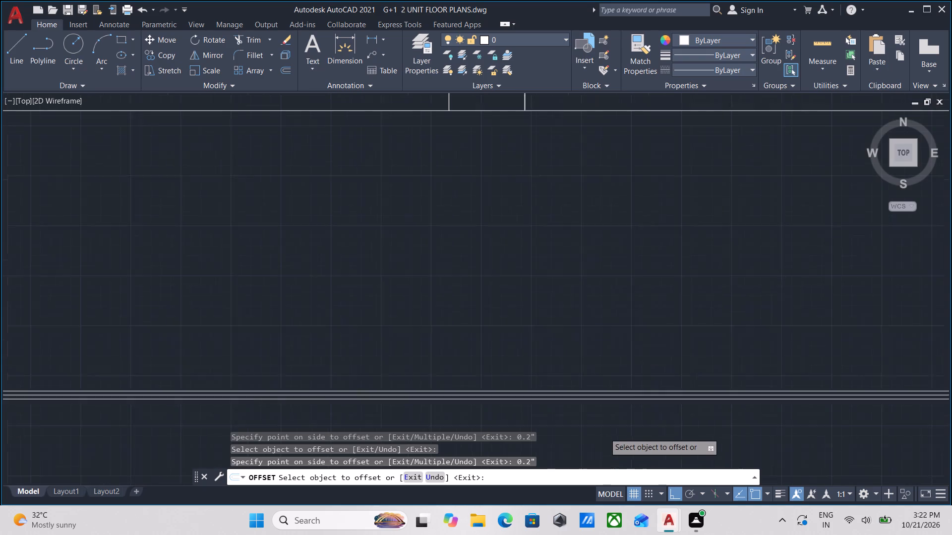
key("Escape")
Erase the middle one of the three closely spaced horizontal lines, leaving the two offset lines.
scroll(603, 420, "up", 1)
scroll(607, 418, "down", 3)
middle_click_drag(612, 414, 633, 392)
scroll(730, 403, "up", 2)
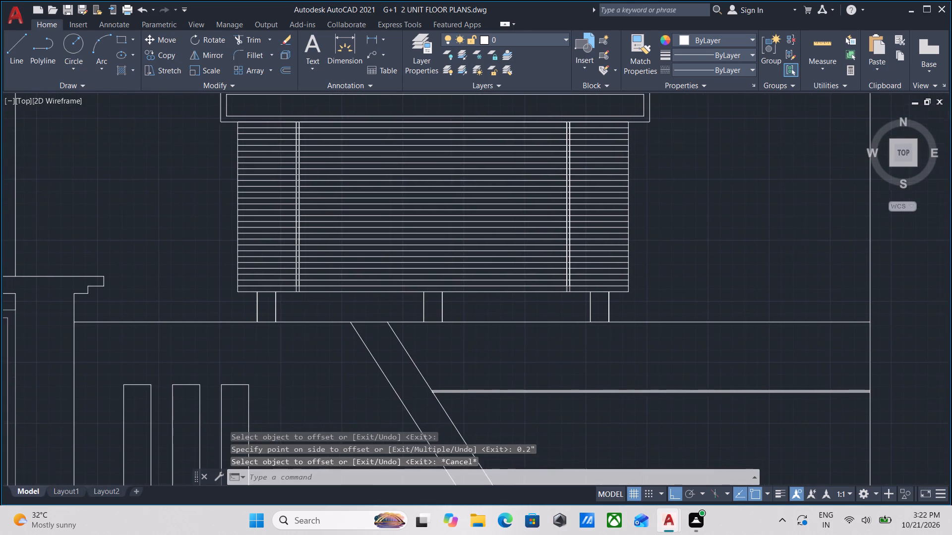
scroll(753, 403, "up", 1)
middle_click_drag(808, 368, 752, 375)
scroll(729, 371, "up", 2)
left_click(725, 366)
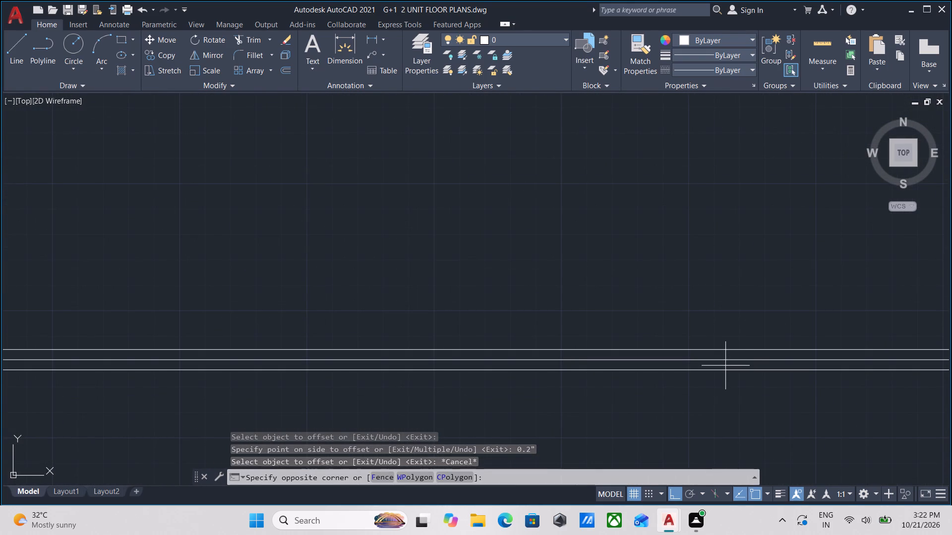
left_click(717, 355)
right_click(717, 355)
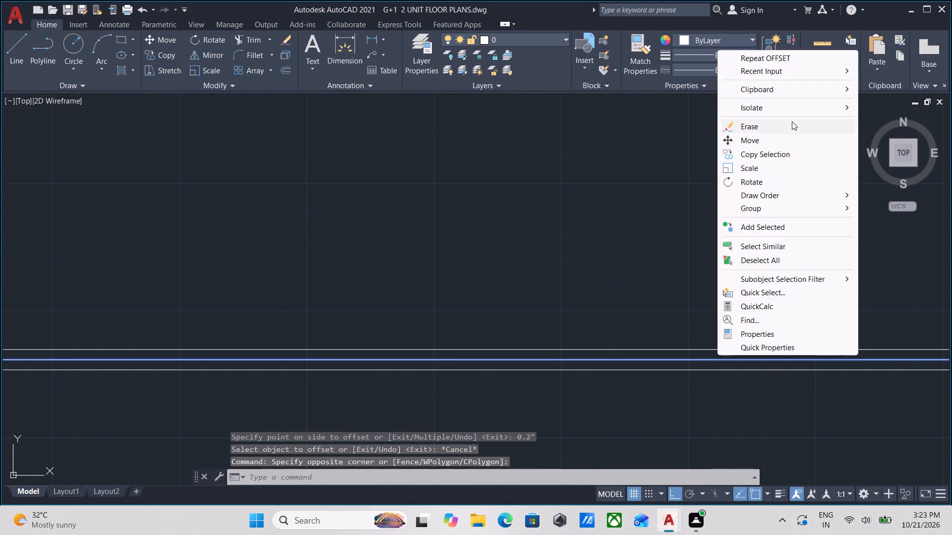
left_click(788, 123)
Trim the end of the lower horizontal line that overshoots the slanted line.
scroll(527, 344, "down", 5)
middle_click_drag(510, 360, 580, 335)
scroll(302, 328, "up", 1)
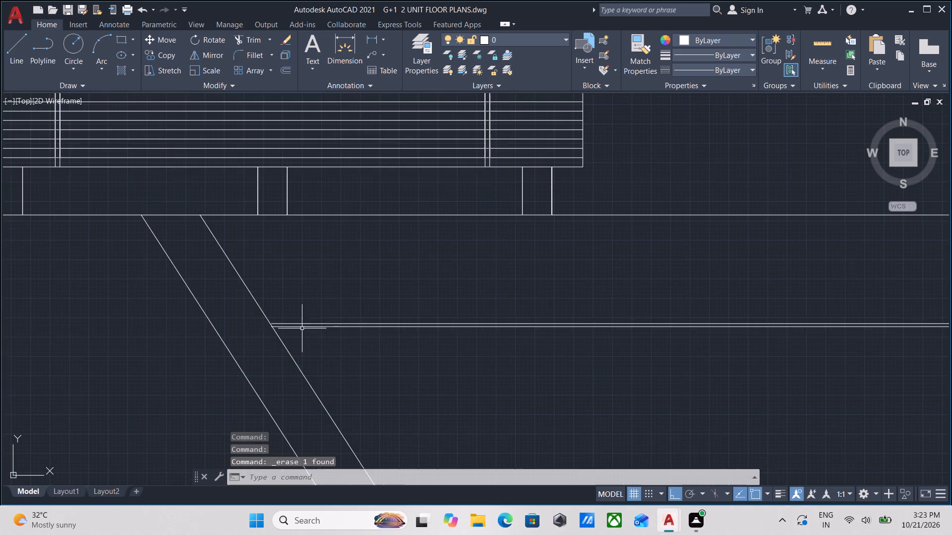
scroll(242, 337, "up", 2)
scroll(279, 282, "up", 2)
scroll(402, 392, "up", 2)
middle_click_drag(422, 354, 429, 370)
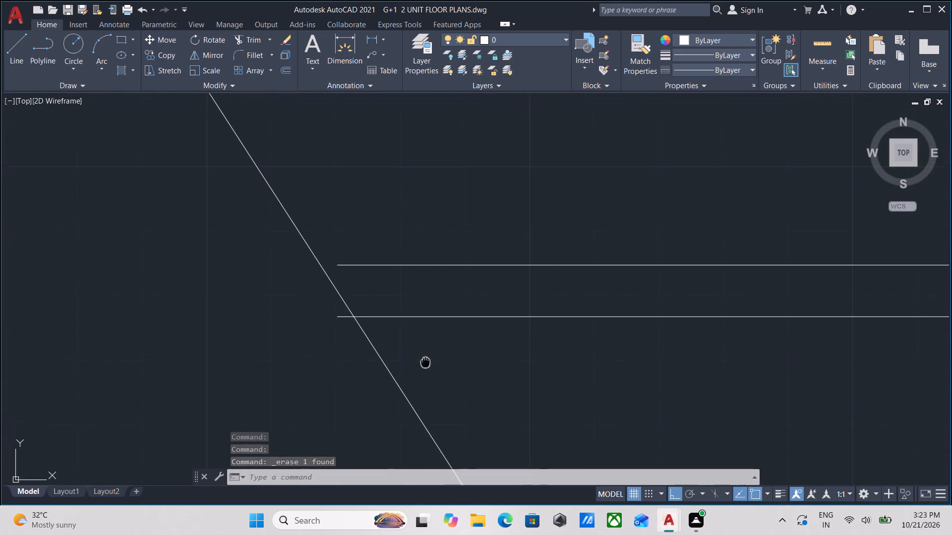
middle_click_drag(429, 370, 435, 383)
type("TR")
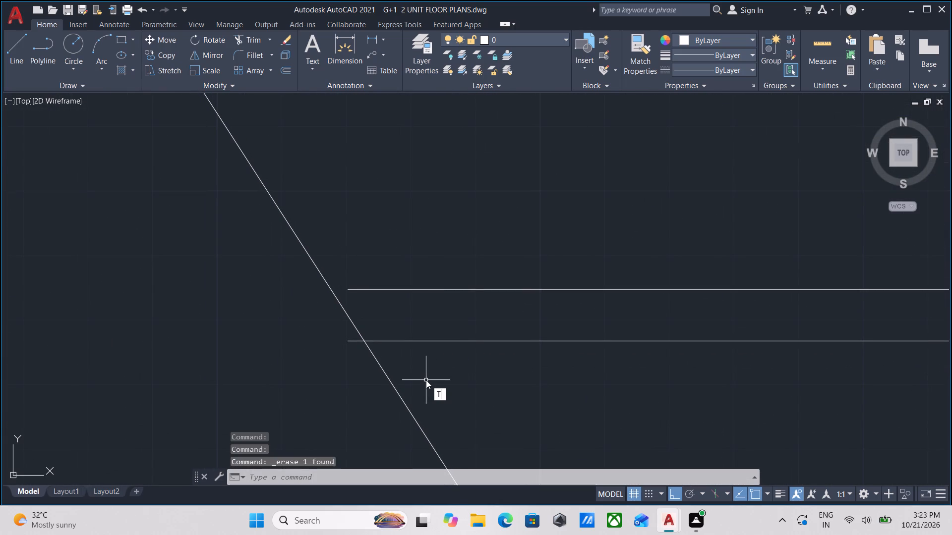
key("Return")
scroll(337, 349, "up", 1)
left_click(361, 349)
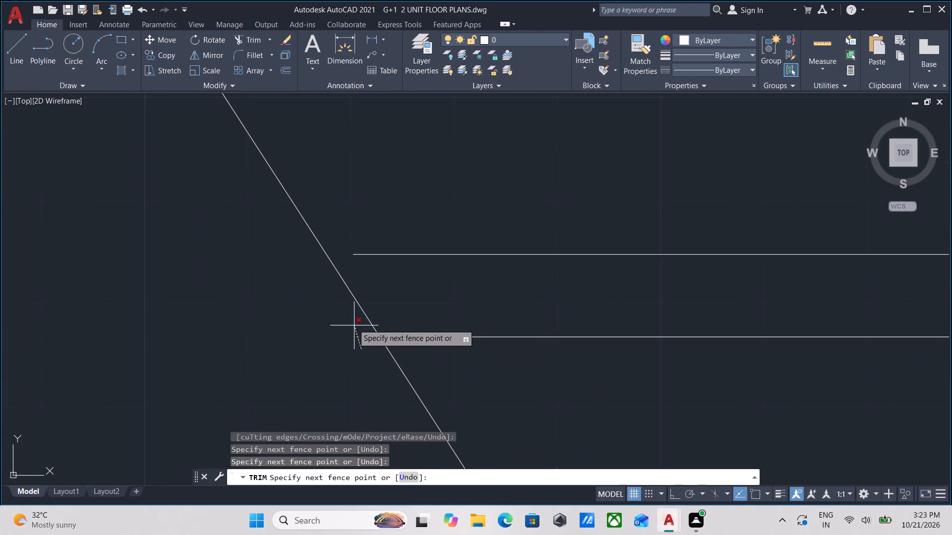
left_click(353, 323)
scroll(376, 309, "down", 1)
middle_click_drag(376, 309, 386, 361)
key("Escape")
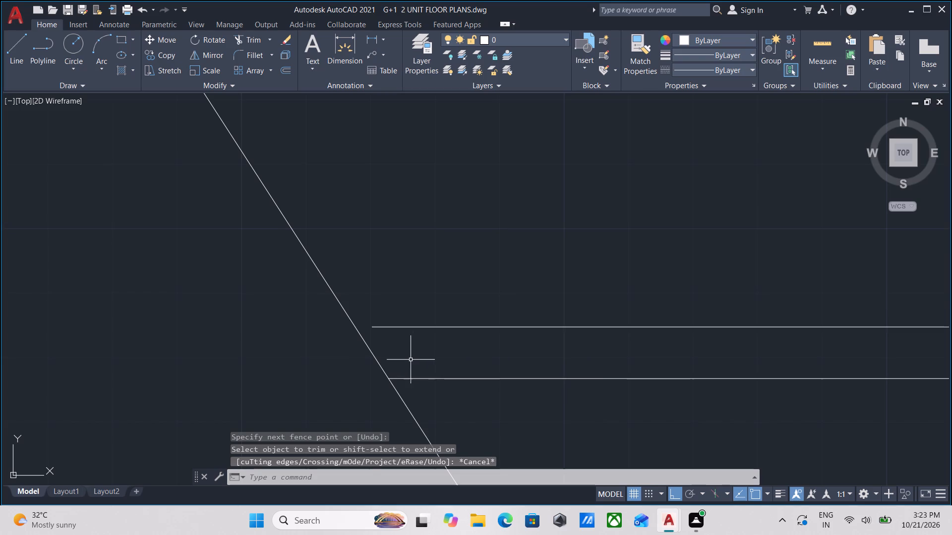
Draw two short lines closing the groove at the slanted line, down from the upper line's end and across to the lower line's end.
scroll(376, 359, "up", 1)
middle_click_drag(417, 354, 410, 370)
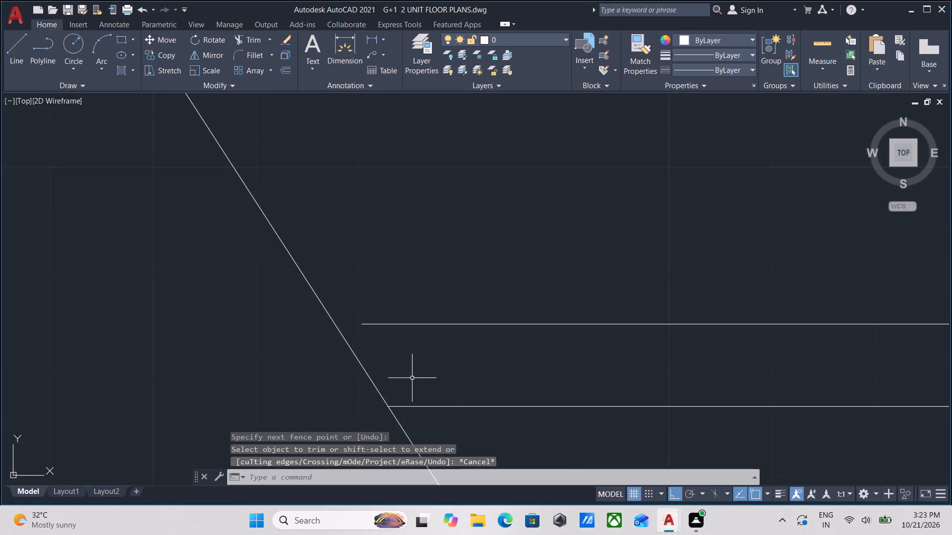
key("l")
key("Return")
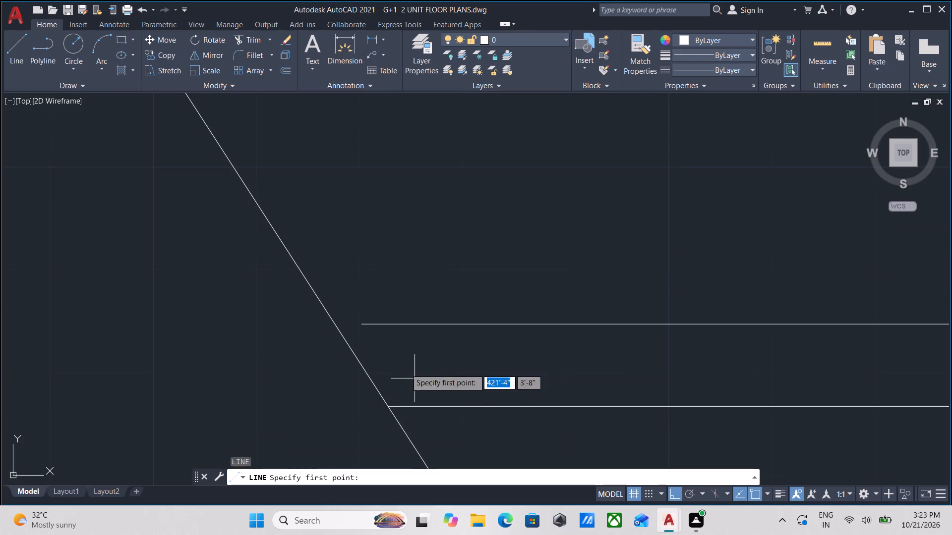
left_click(364, 325)
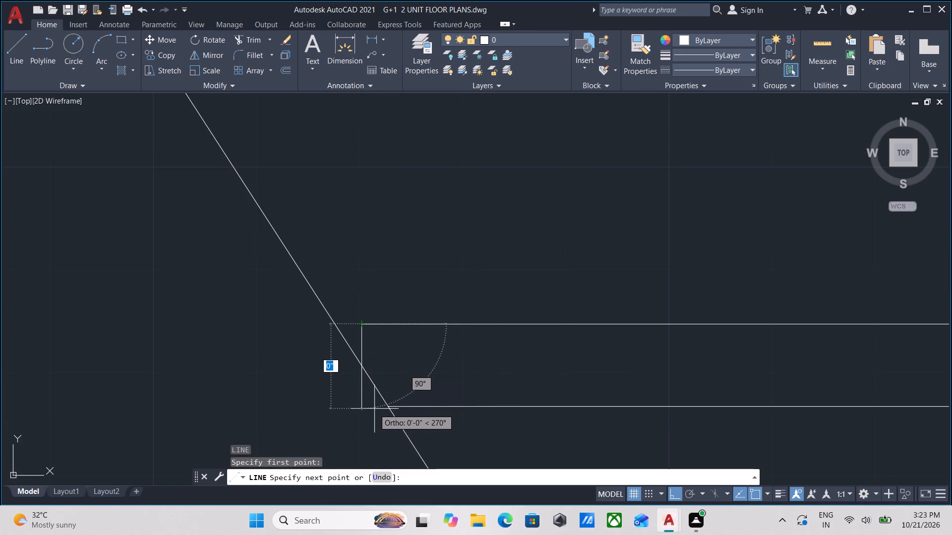
left_click(364, 406)
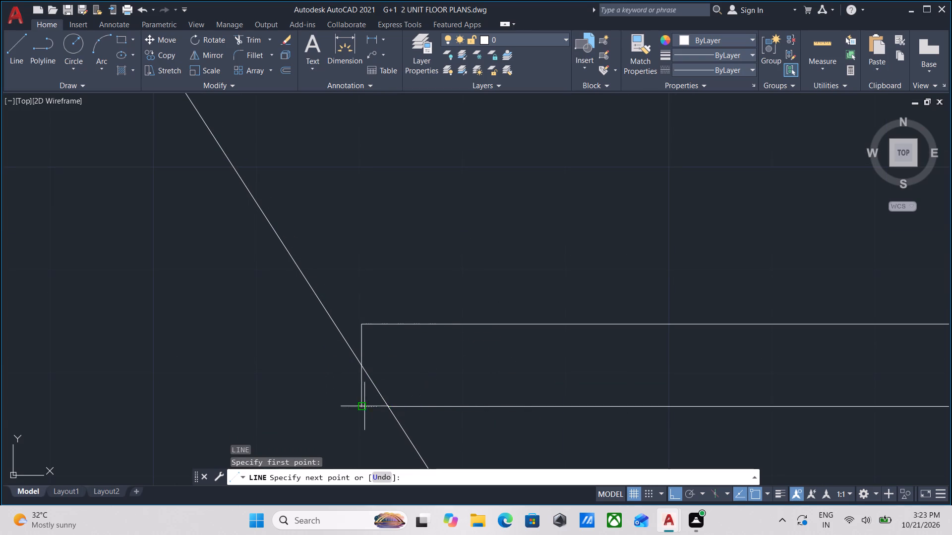
left_click(388, 407)
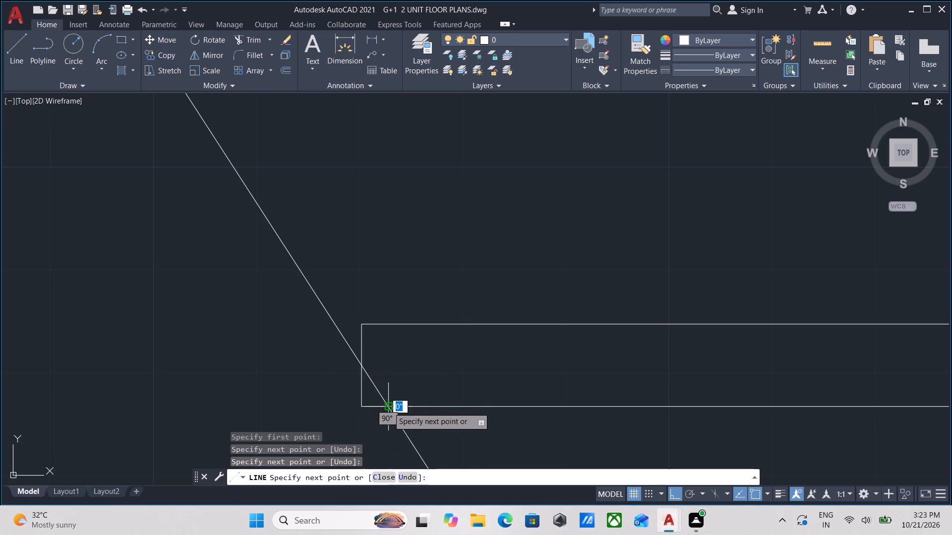
key("Escape")
Draw a short vertical line closing the groove's other end, at the wall's outer vertical edge.
scroll(392, 407, "down", 2)
scroll(541, 415, "down", 1)
middle_click_drag(541, 415, 370, 300)
scroll(510, 348, "down", 4)
middle_click_drag(509, 350, 481, 342)
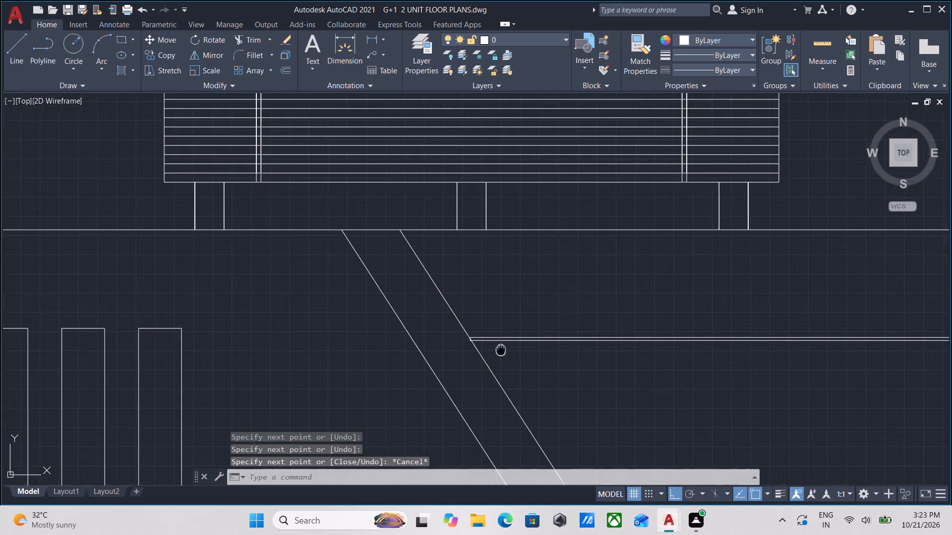
middle_click_drag(481, 342, 270, 304)
middle_click_drag(585, 344, 385, 332)
scroll(701, 296, "up", 2)
middle_click_drag(769, 299, 736, 322)
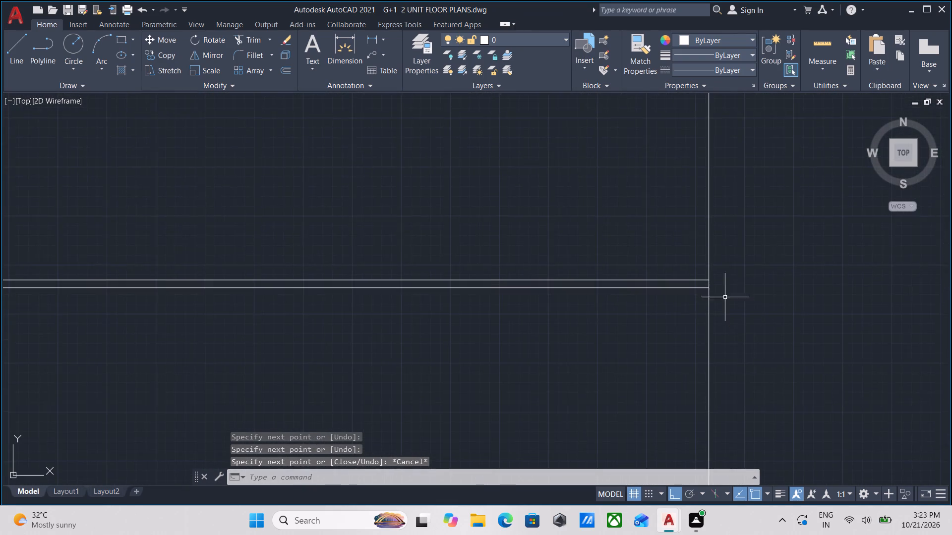
scroll(716, 290, "up", 2)
middle_click_drag(636, 298, 648, 345)
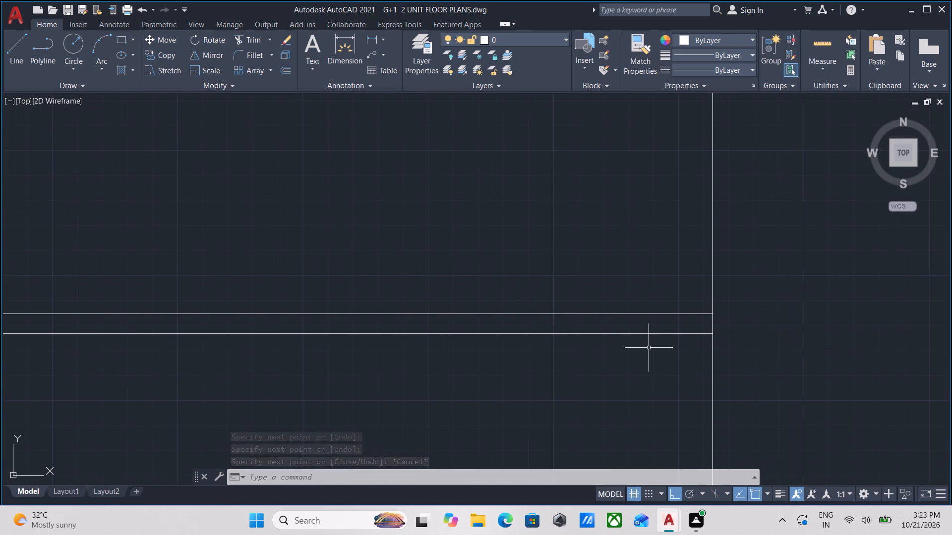
key("l")
key("Return")
scroll(696, 333, "up", 2)
left_click(736, 336)
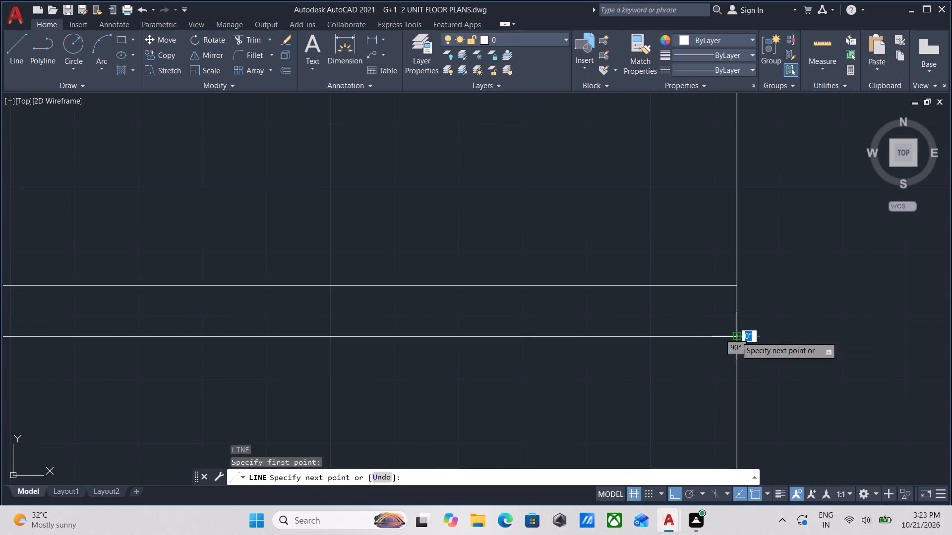
left_click(736, 287)
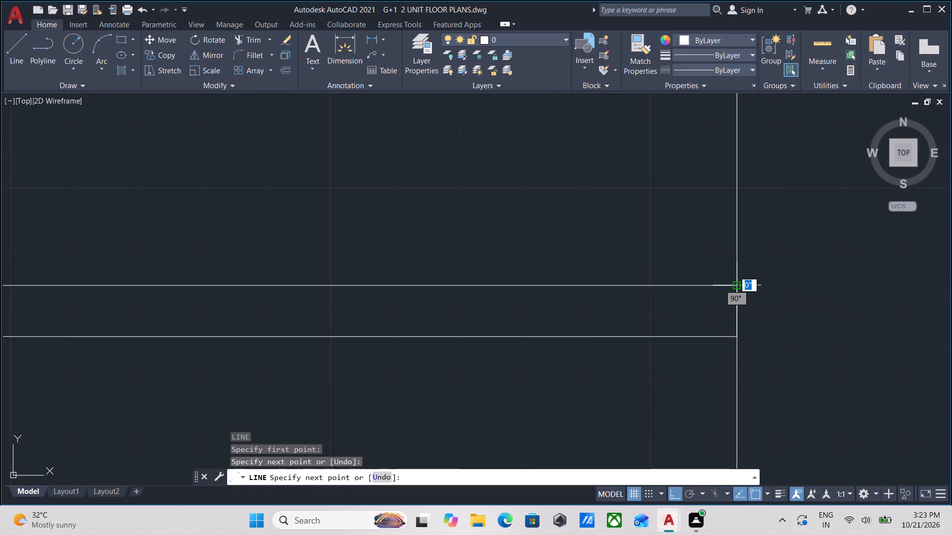
key("Escape")
Group the lines of the closed horizontal groove into one object.
scroll(497, 359, "down", 2)
middle_click_drag(450, 362, 646, 320)
middle_click_drag(451, 319, 787, 305)
scroll(642, 305, "down", 2)
middle_click_drag(642, 305, 776, 296)
scroll(775, 296, "up", 1)
scroll(660, 282, "down", 4)
middle_click_drag(660, 282, 830, 276)
middle_click_drag(696, 284, 794, 286)
left_click(254, 253)
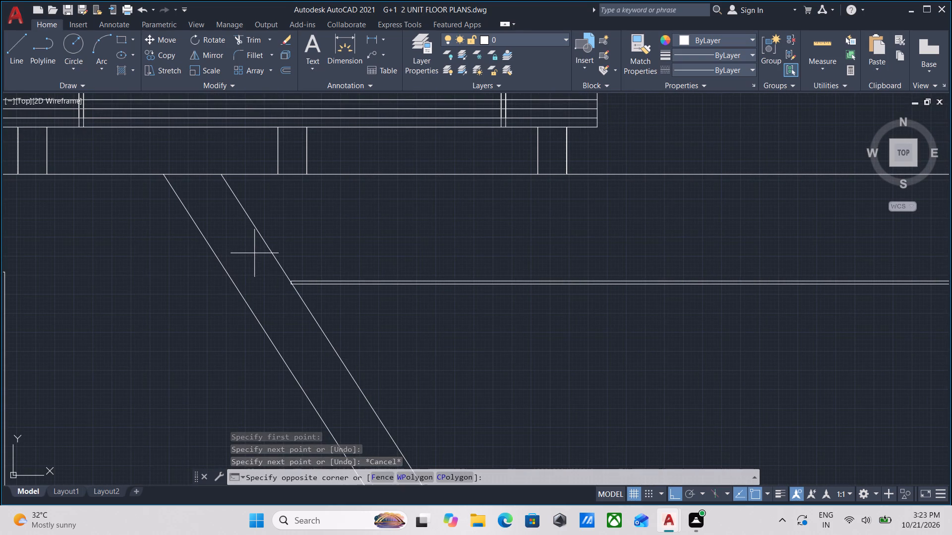
middle_click_drag(524, 321, 215, 318)
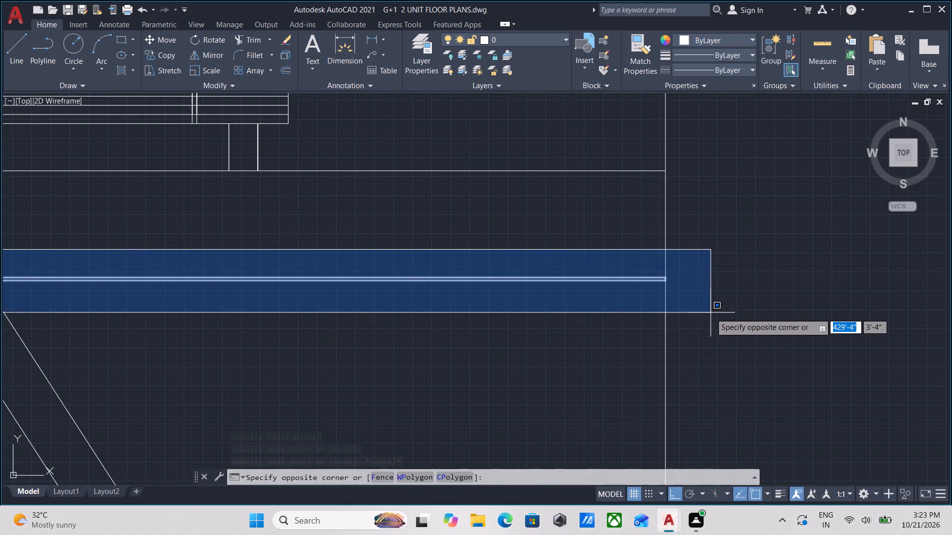
left_click(711, 313)
middle_click_drag(542, 317, 802, 291)
middle_click_drag(596, 299, 681, 298)
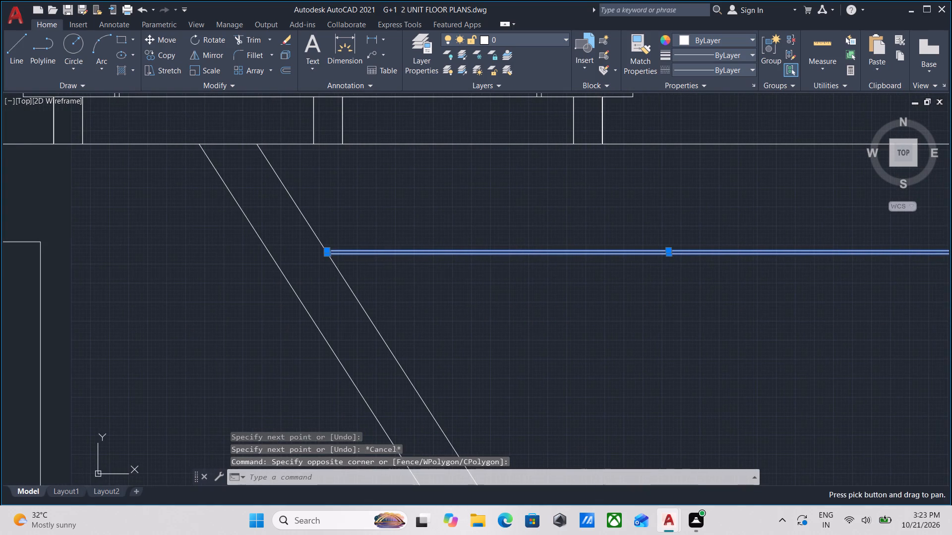
key("g")
key("Return")
Copy the groove group downward from its lower outer corner as an array of 6 items spaced 1' apart.
left_click_drag(655, 287, 653, 283)
left_click(582, 214)
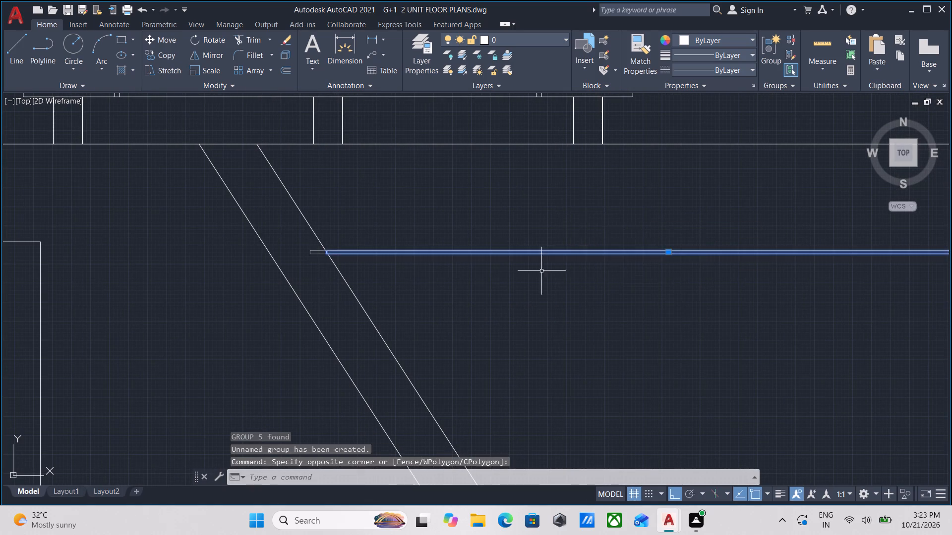
middle_click_drag(502, 320, 574, 350)
scroll(573, 349, "up", 2)
type("CO")
key("Return")
middle_click_drag(462, 319, 522, 309)
scroll(547, 299, "down", 3)
middle_click_drag(565, 310, 314, 308)
scroll(661, 281, "up", 5)
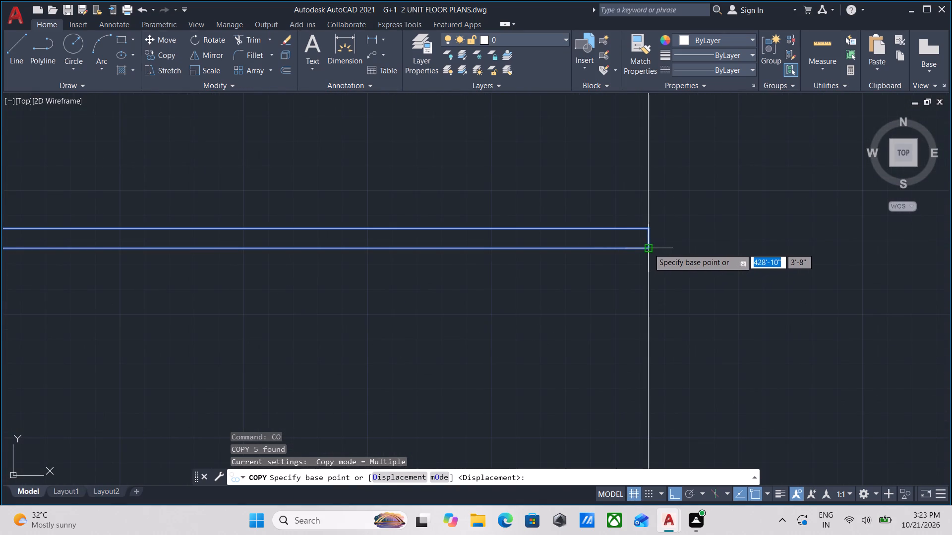
left_click(649, 248)
scroll(648, 317, "down", 3)
middle_click_drag(648, 345, 648, 281)
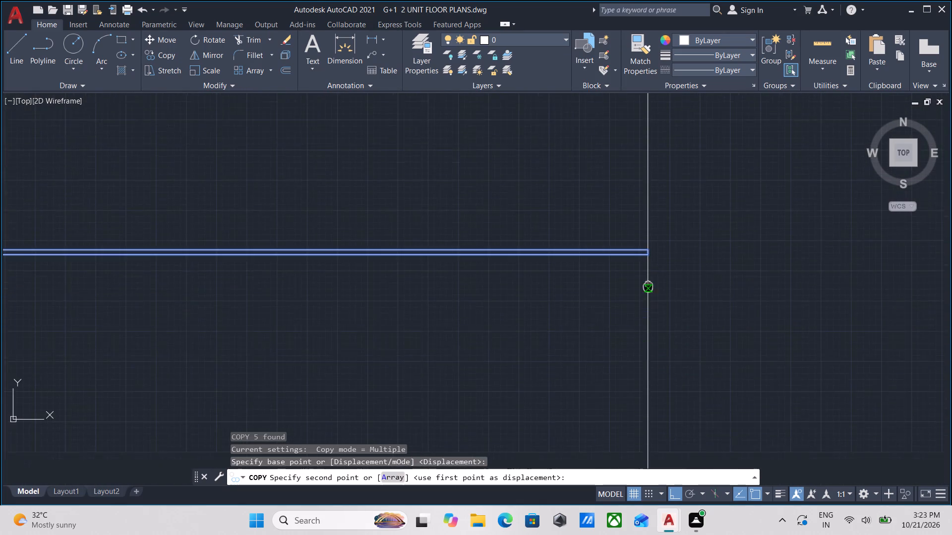
middle_click_drag(648, 281, 649, 277)
middle_click_drag(657, 298, 676, 290)
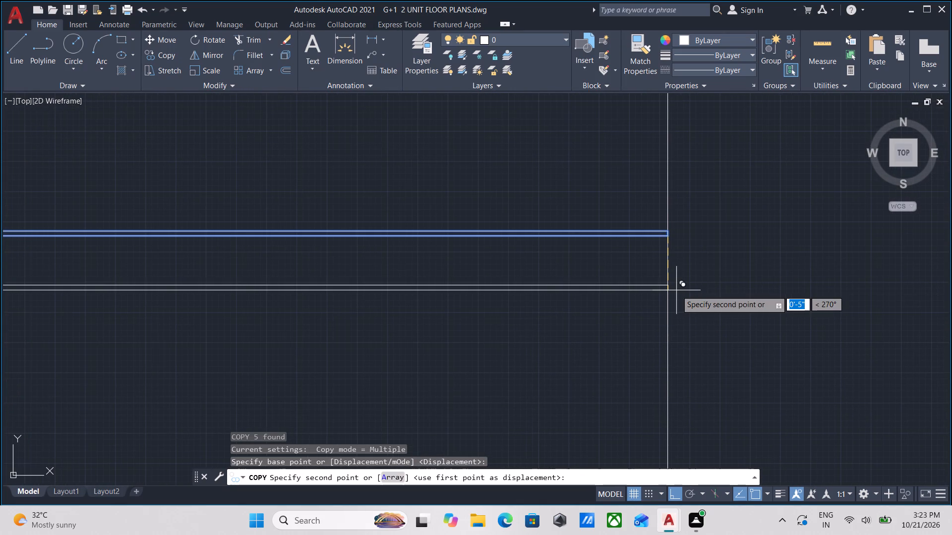
key("a")
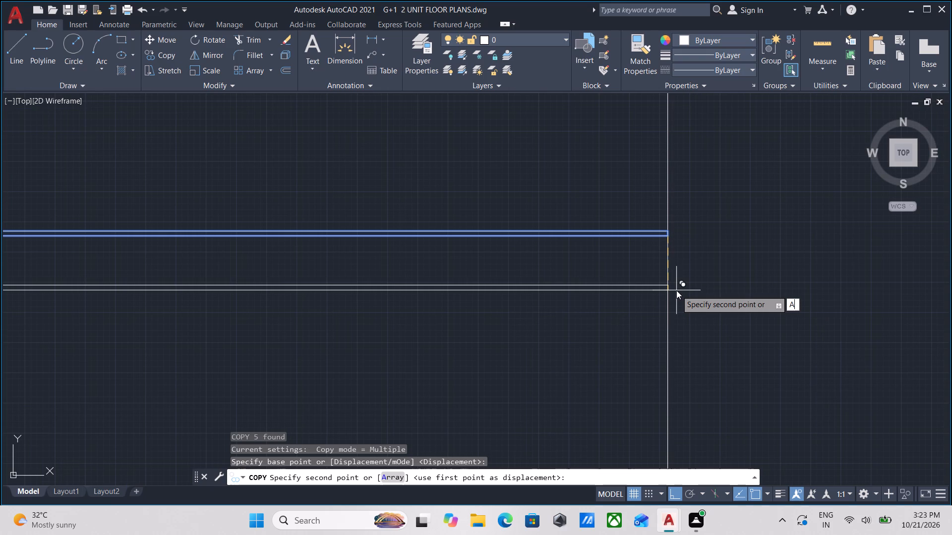
key("Return")
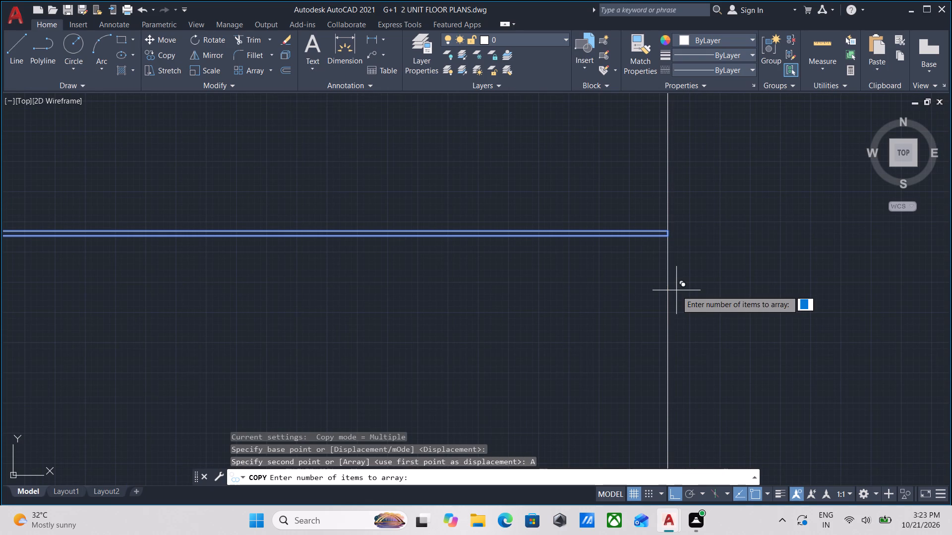
key("6")
key("Return")
scroll(676, 290, "down", 1)
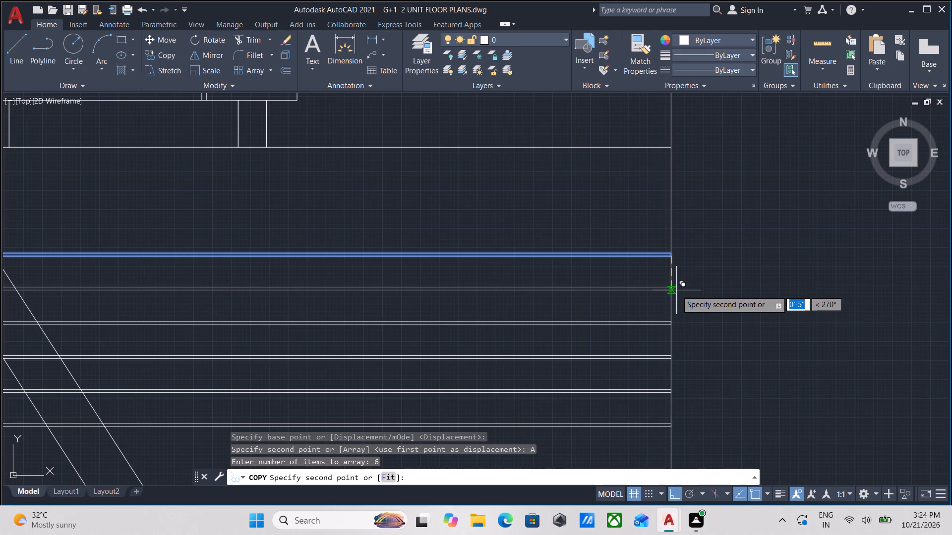
scroll(676, 290, "down", 1)
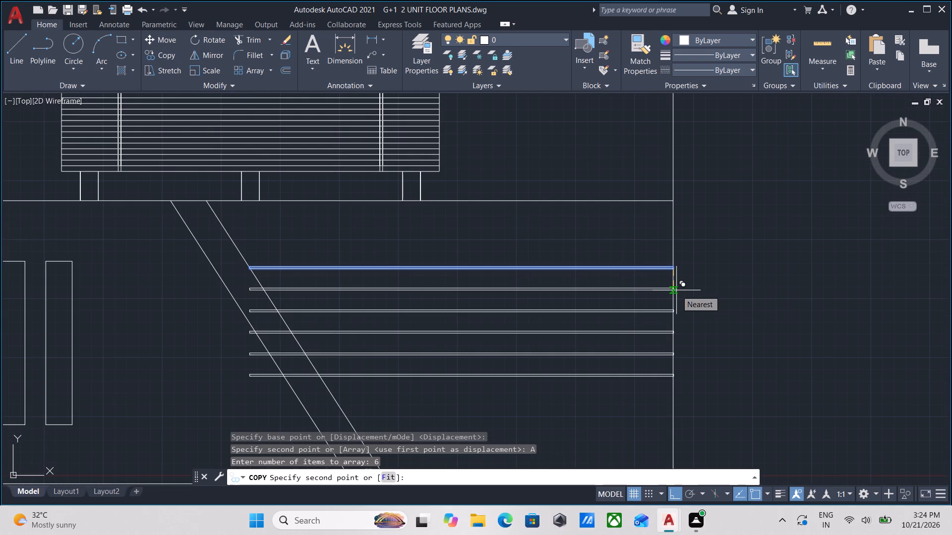
type("1'")
key("Return")
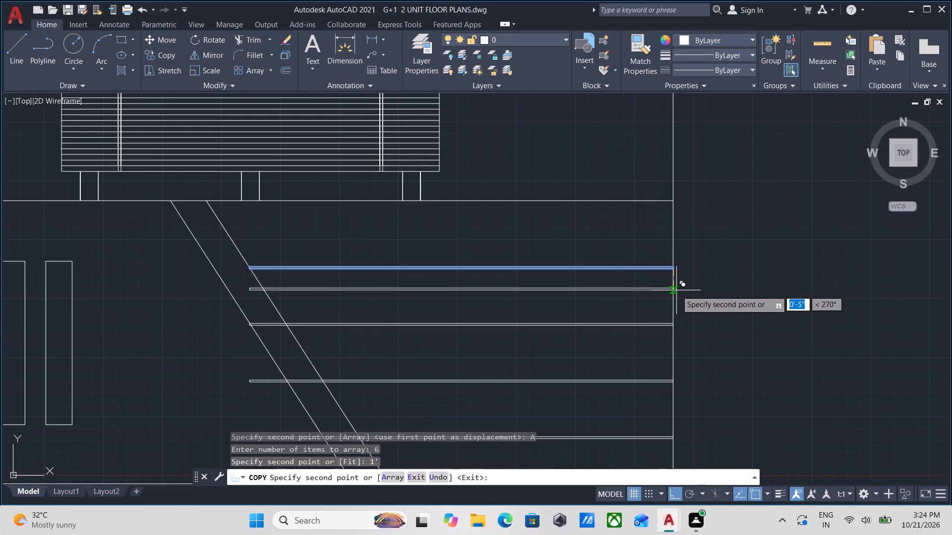
scroll(618, 346, "down", 2)
middle_click_drag(630, 286, 639, 224)
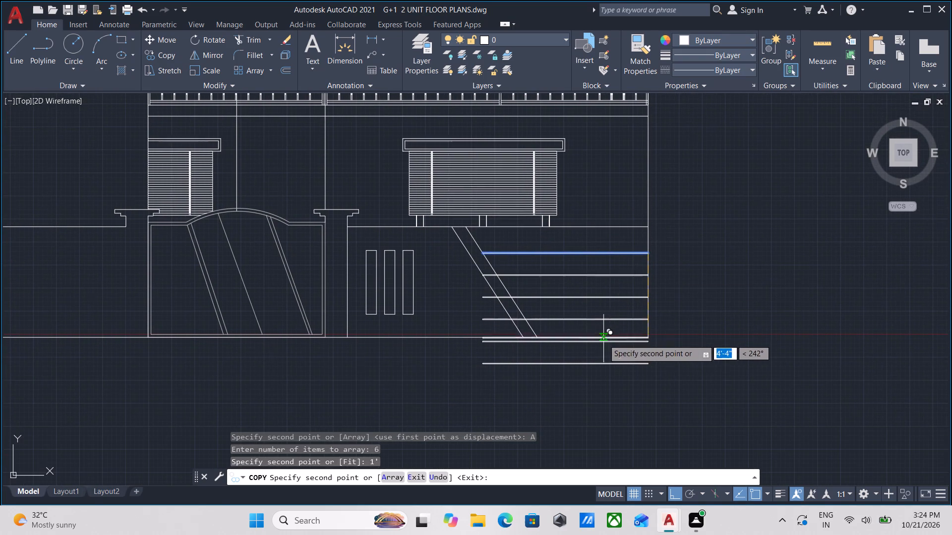
scroll(603, 341, "up", 2)
key("Escape")
Erase the two lowest groove copies that fall below the ground line.
middle_click_drag(576, 338, 679, 365)
scroll(679, 365, "down", 1)
scroll(717, 387, "down", 1)
middle_click_drag(717, 387, 712, 397)
scroll(624, 409, "up", 1)
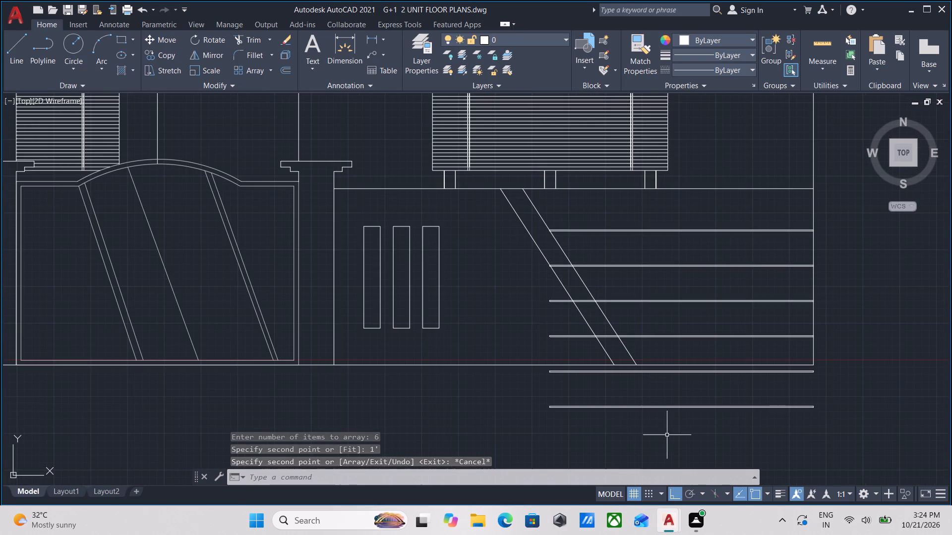
left_click(667, 427)
left_click(567, 369)
right_click(567, 369)
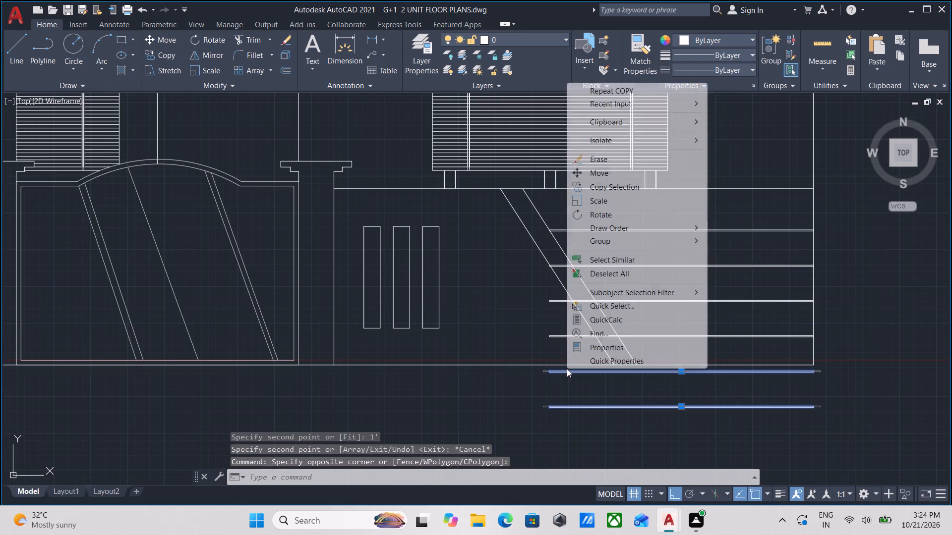
left_click(610, 162)
Trim the groove segments lying between the two slanted lines on the three copied grooves.
scroll(606, 350, "up", 1)
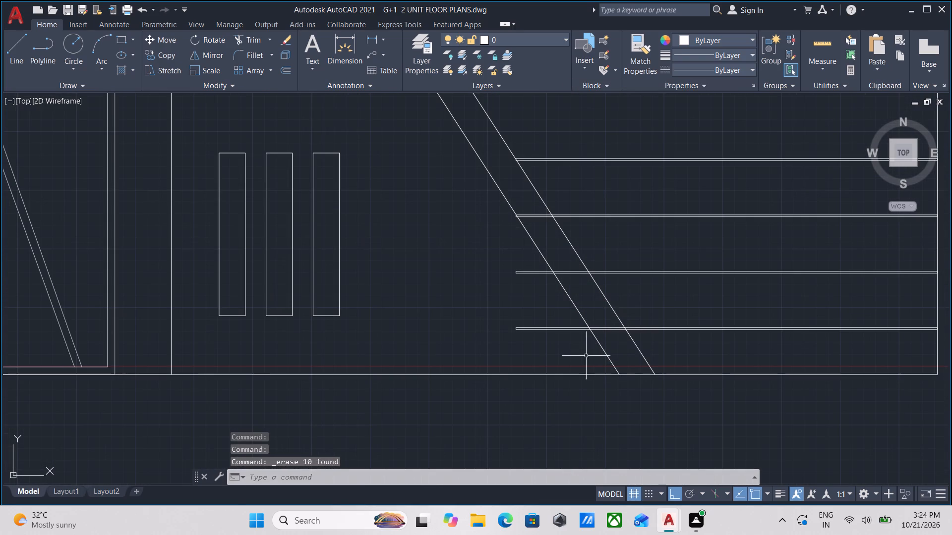
type("TR")
key("Return")
left_click(612, 346)
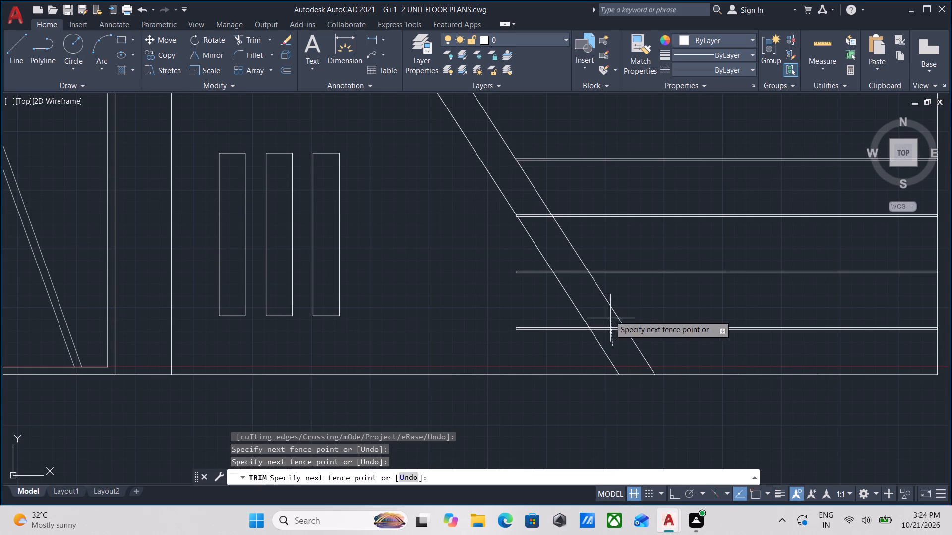
middle_click_drag(558, 234, 567, 320)
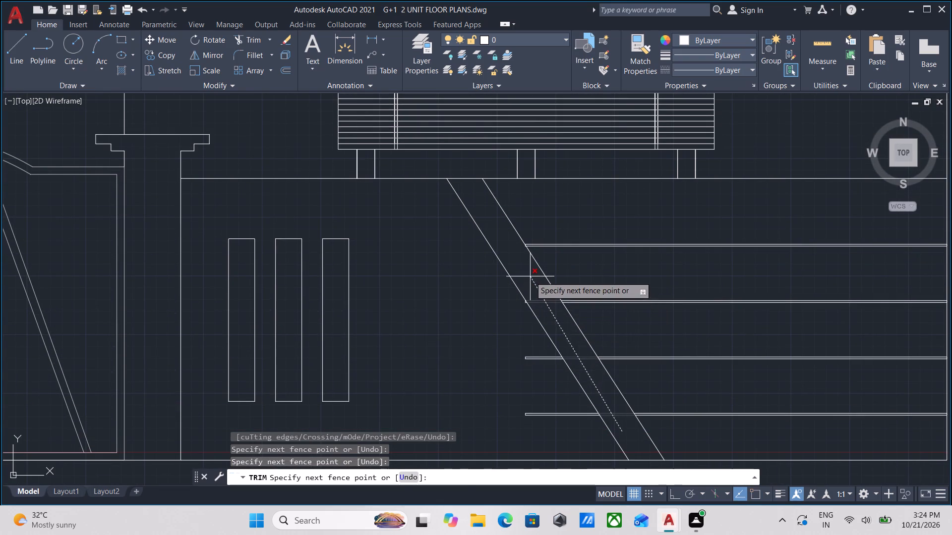
left_click(530, 276)
Trim the corner of the top groove that projects past the slanted line.
scroll(528, 246, "up", 10)
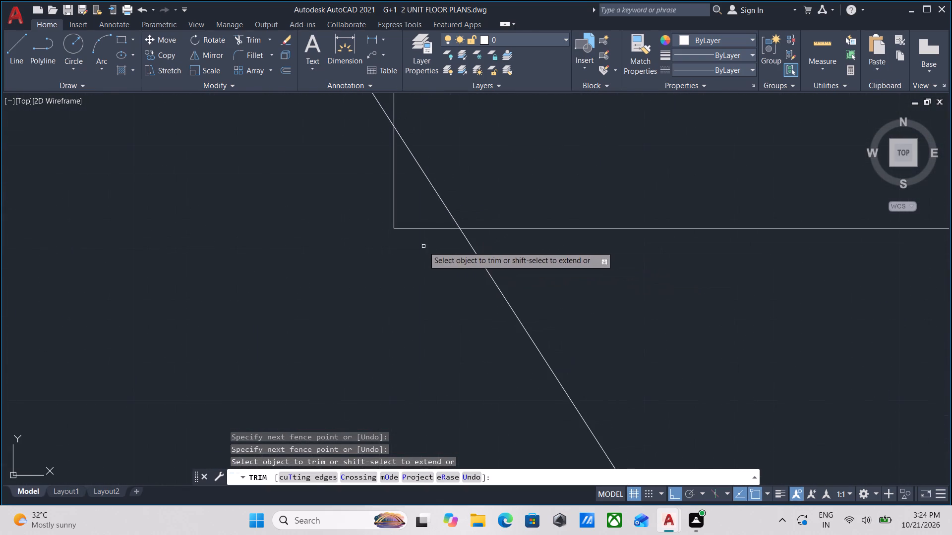
left_click(423, 246)
left_click(357, 158)
scroll(416, 271, "down", 11)
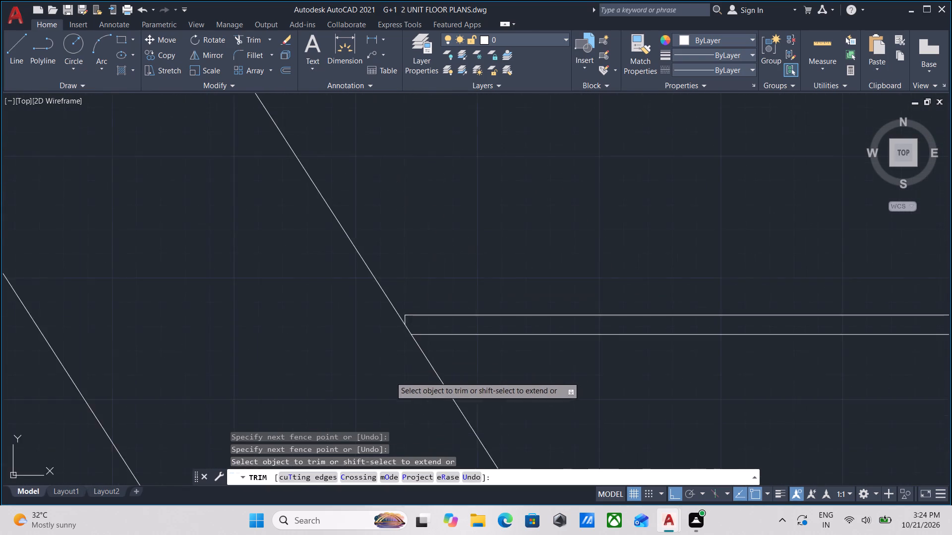
Trim the horizontal segments of the two lower grooves that extend beyond the slanted band toward the vertical panels.
scroll(389, 378, "down", 1)
middle_click_drag(389, 378, 347, 212)
scroll(357, 209, "down", 4)
scroll(397, 407, "up", 1)
scroll(397, 390, "down", 2)
middle_click_drag(397, 390, 402, 367)
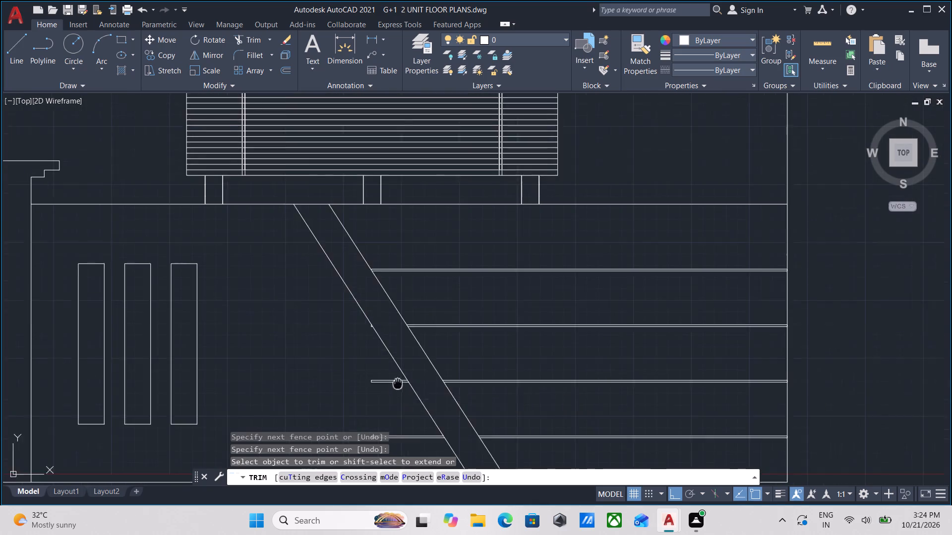
middle_click_drag(402, 367, 416, 305)
left_click(431, 363)
left_click(381, 269)
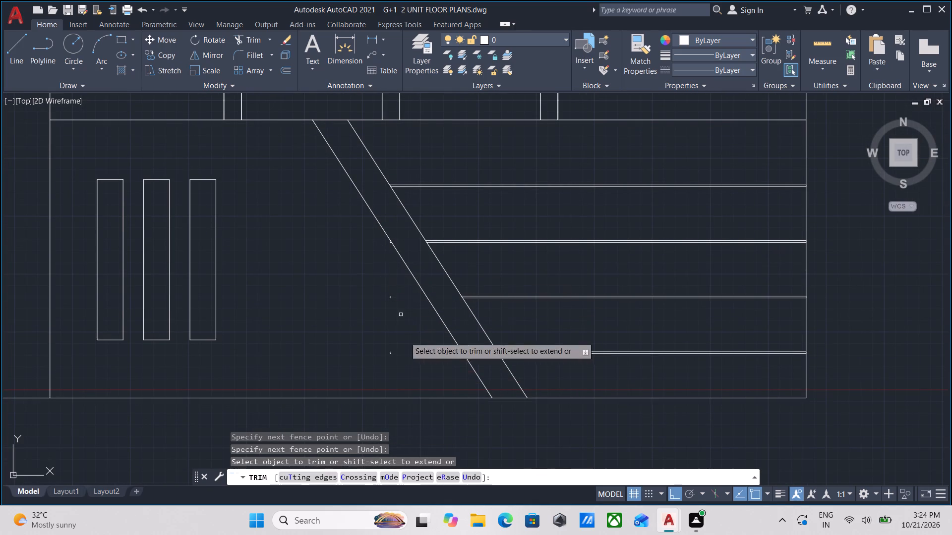
scroll(405, 387, "up", 2)
scroll(381, 352, "down", 1)
middle_click_drag(381, 352, 452, 386)
key("Escape")
Erase the leftover vertical stubs of the two lower grooves on the vertical panels' side of the slanted band.
left_click(459, 387)
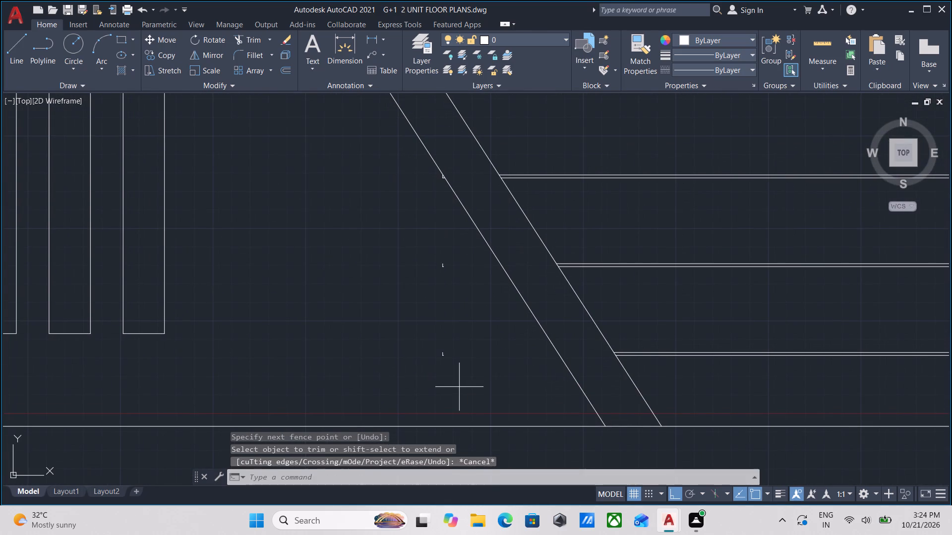
left_click(393, 230)
right_click(393, 230)
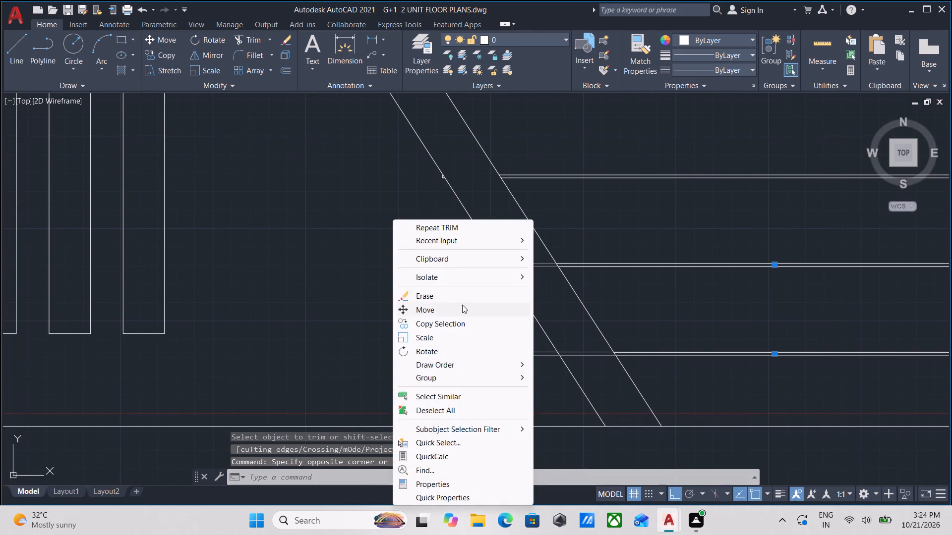
left_click(458, 301)
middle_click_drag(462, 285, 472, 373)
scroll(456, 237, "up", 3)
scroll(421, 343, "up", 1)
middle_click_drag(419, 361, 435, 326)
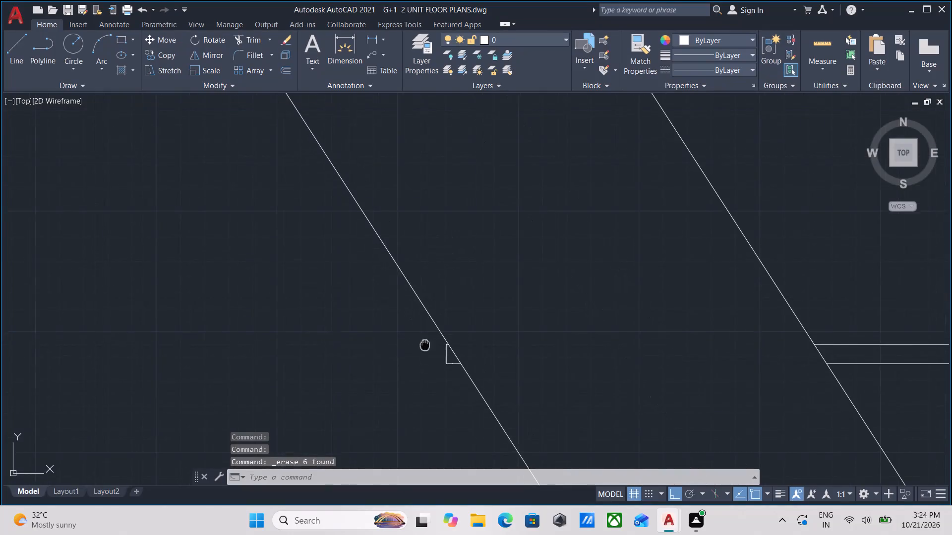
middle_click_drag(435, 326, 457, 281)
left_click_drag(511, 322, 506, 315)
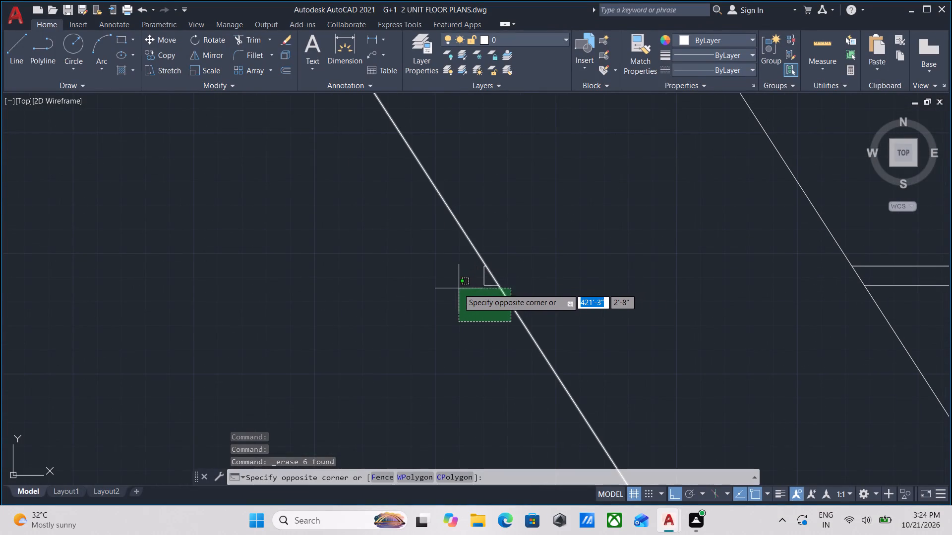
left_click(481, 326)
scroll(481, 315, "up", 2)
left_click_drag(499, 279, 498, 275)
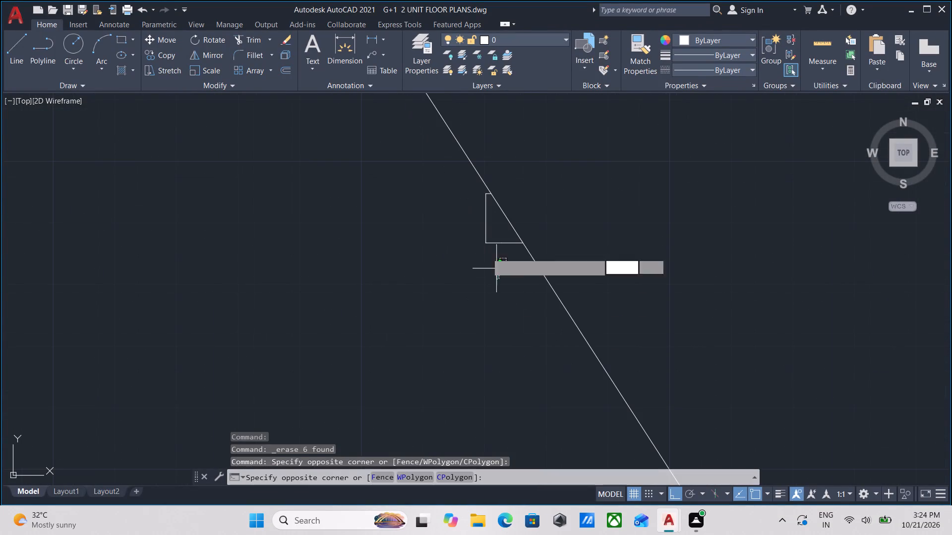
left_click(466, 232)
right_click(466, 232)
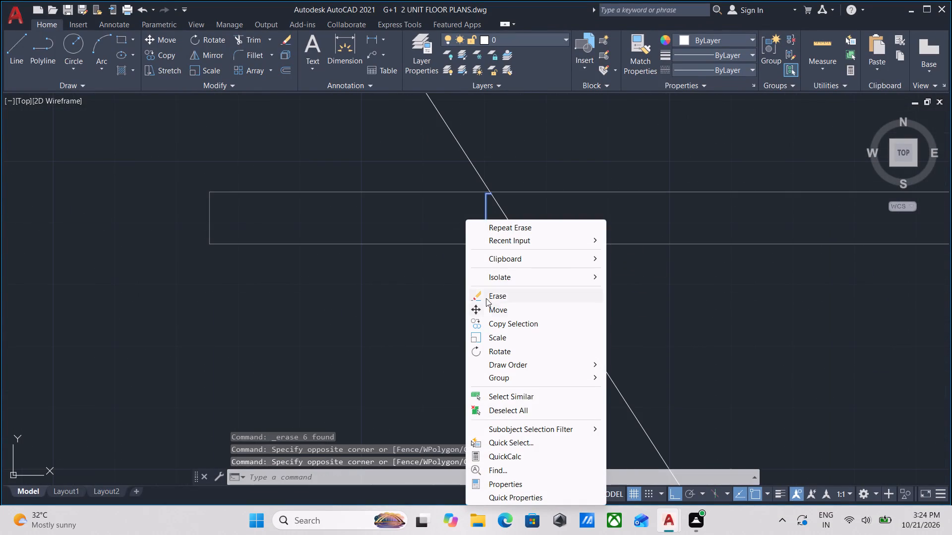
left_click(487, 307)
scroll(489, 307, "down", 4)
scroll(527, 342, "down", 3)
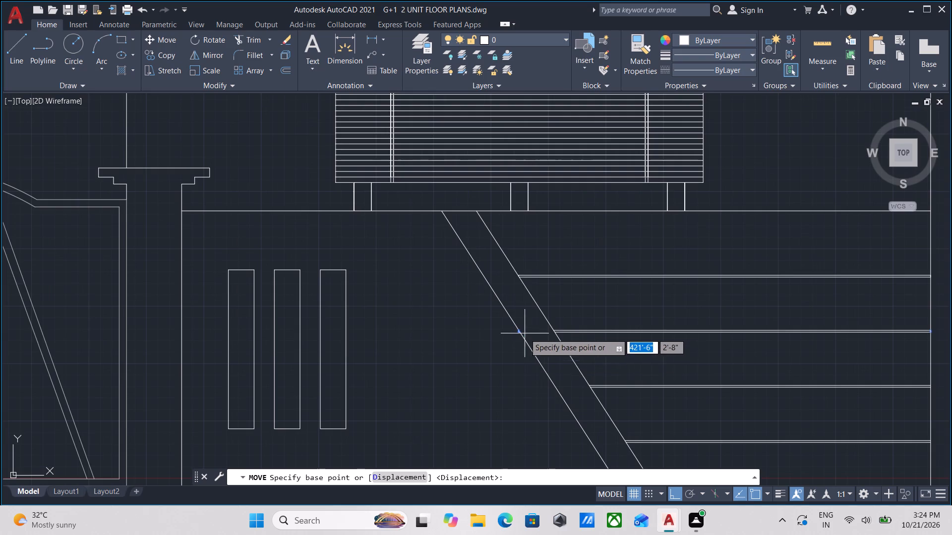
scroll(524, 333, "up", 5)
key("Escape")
Erase the leftover remnant of the second groove on the vertical panels' side of the slanted band.
scroll(498, 329, "up", 2)
left_click(523, 315)
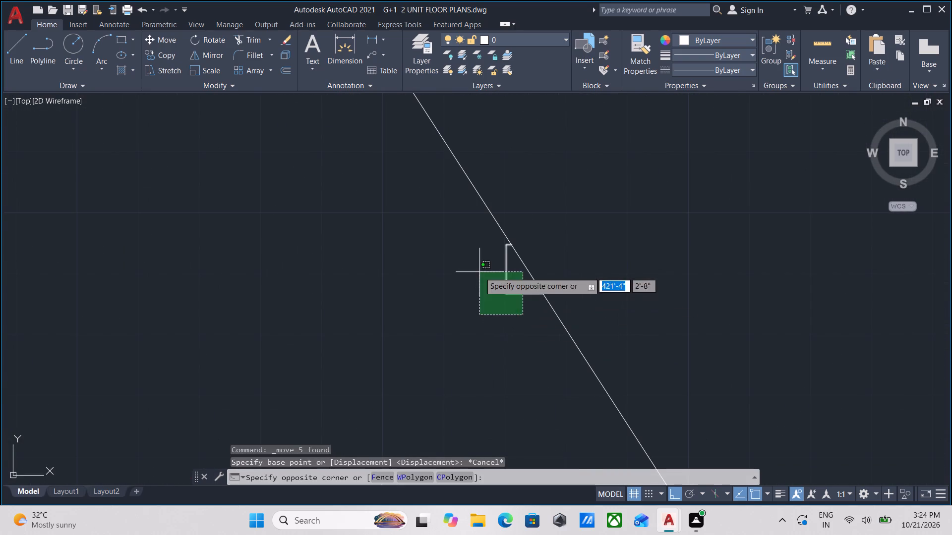
left_click(479, 272)
right_click(479, 272)
left_click(532, 294)
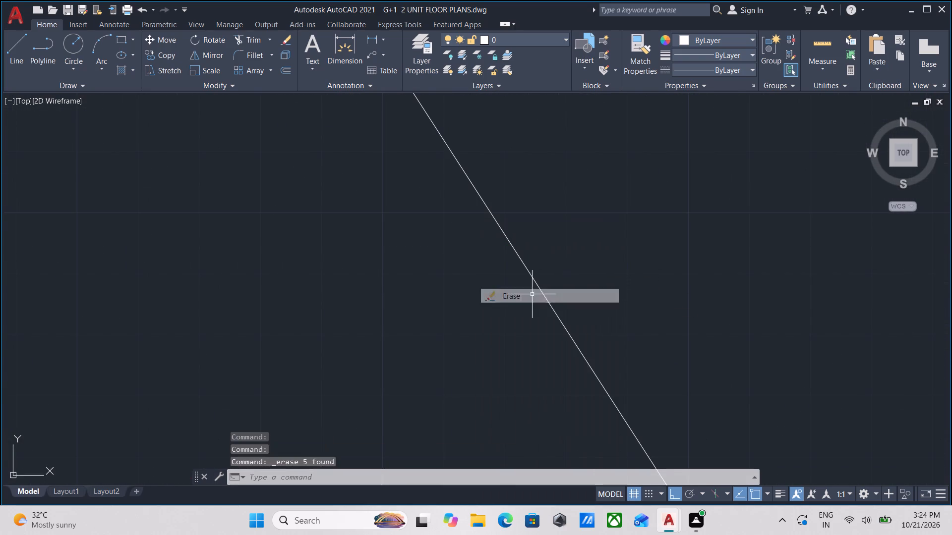
Mirror the vertical panels, slanted lines and grooves about the gate's vertical centre line onto the opposite compound wall, keeping the originals.
scroll(532, 294, "down", 6)
middle_click_drag(613, 333, 436, 241)
scroll(466, 223, "down", 3)
scroll(581, 314, "up", 2)
middle_click_drag(530, 295, 529, 294)
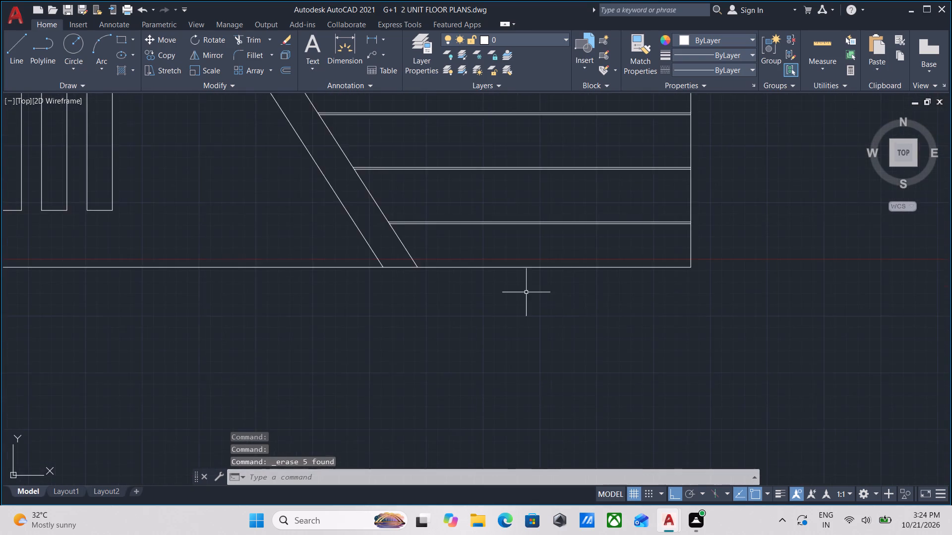
middle_click_drag(529, 294, 624, 345)
scroll(644, 347, "down", 2)
middle_click_drag(644, 351, 700, 372)
scroll(699, 371, "down", 1)
middle_click_drag(614, 389, 645, 414)
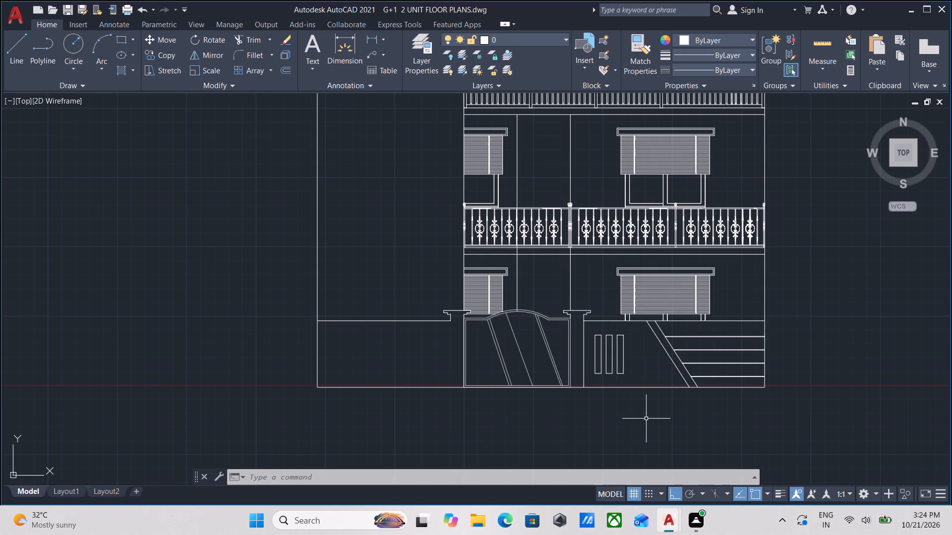
scroll(714, 357, "up", 1)
left_click(716, 309)
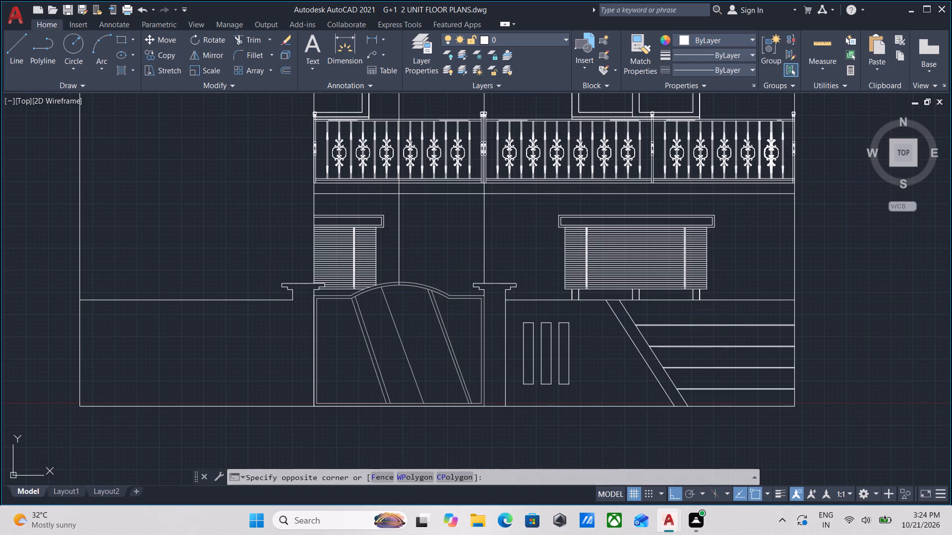
left_click(516, 394)
middle_click_drag(588, 421, 674, 424)
middle_click_drag(625, 455, 719, 446)
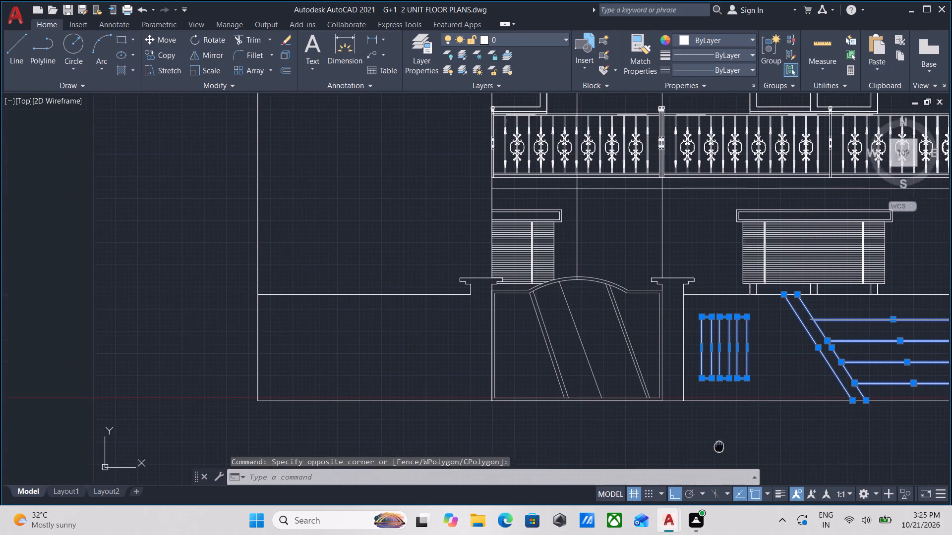
type("MI")
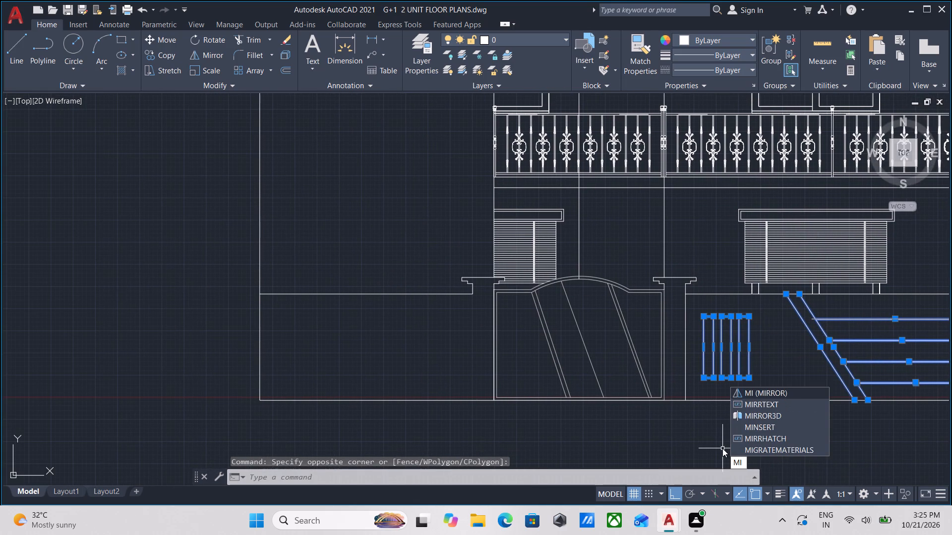
key("Return")
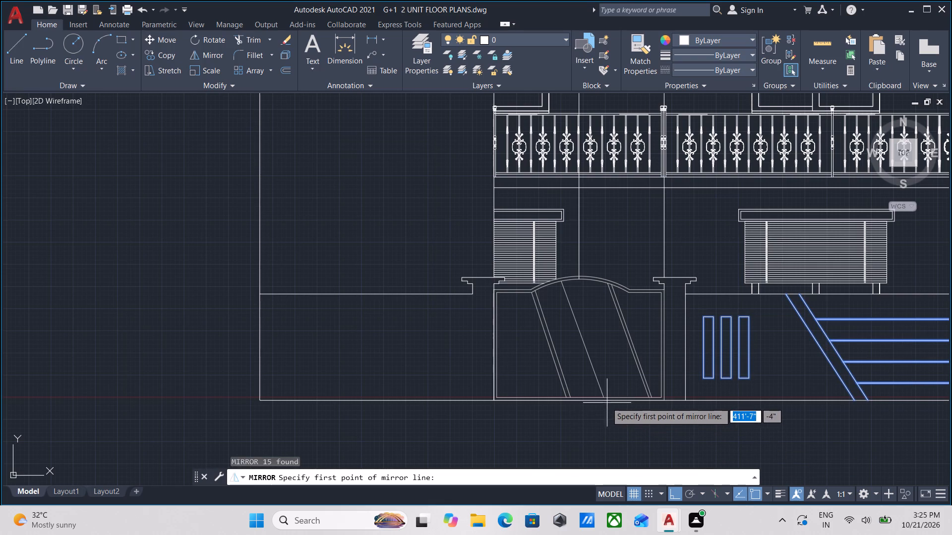
scroll(574, 407, "up", 2)
left_click(602, 392)
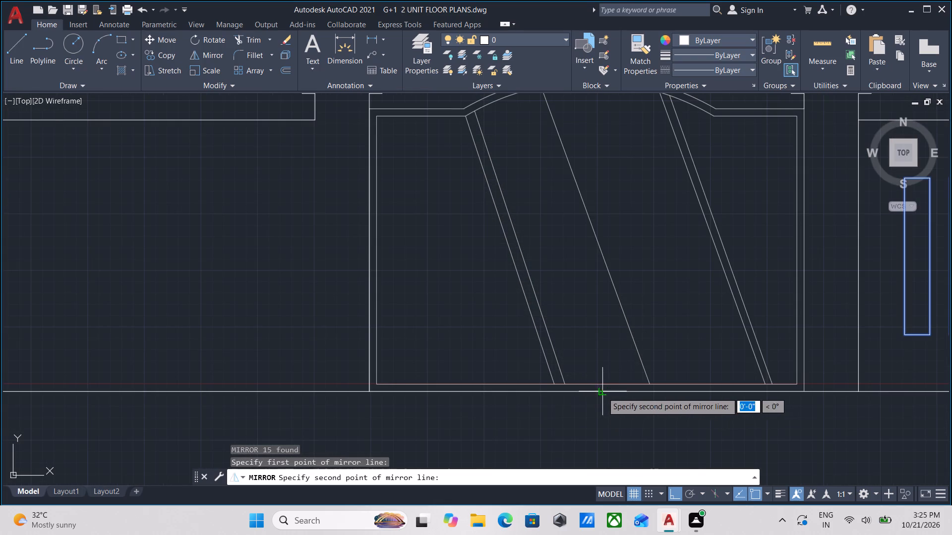
scroll(613, 454, "down", 2)
middle_click_drag(613, 454, 632, 433)
left_click(615, 457)
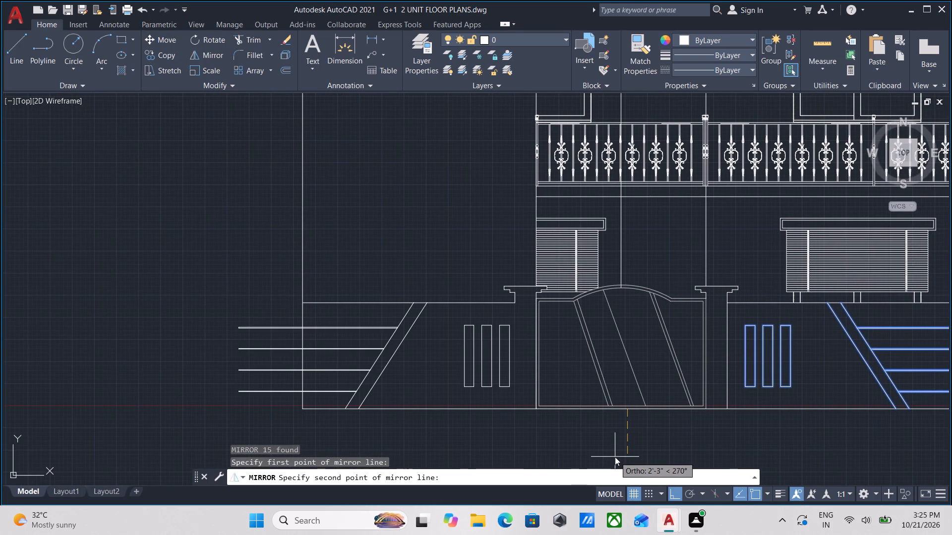
left_click_drag(643, 499, 615, 457)
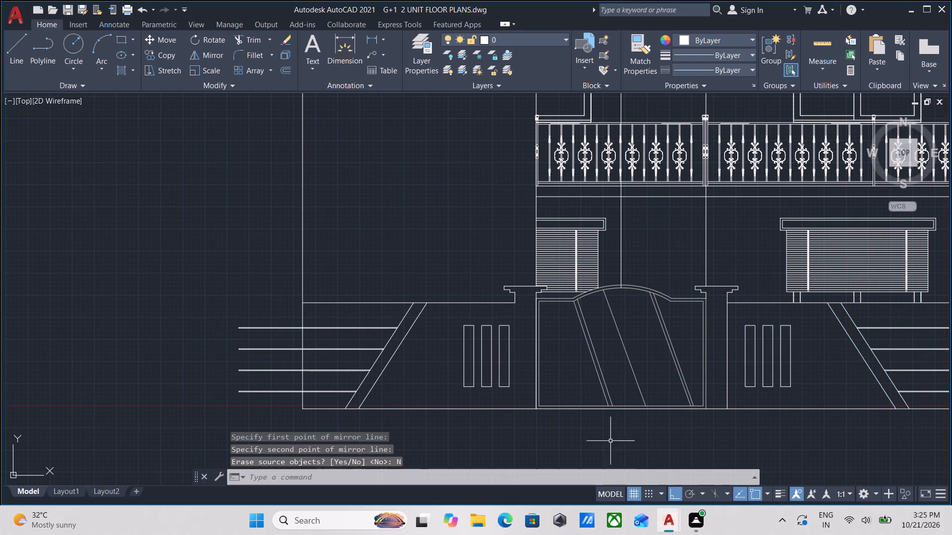
Trim the mirrored groove lines that extend past the compound wall's outer edge, including the tiny leftover bit.
scroll(533, 371, "down", 1)
middle_click_drag(533, 371, 568, 361)
middle_click_drag(497, 359, 577, 370)
scroll(474, 374, "up", 1)
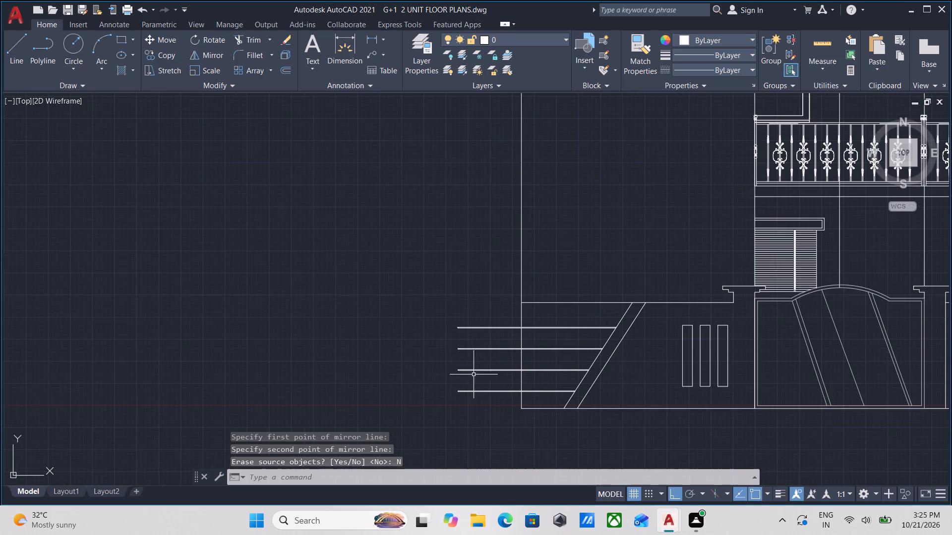
middle_click_drag(482, 377, 471, 312)
scroll(471, 316, "down", 2)
middle_click_drag(471, 322, 433, 347)
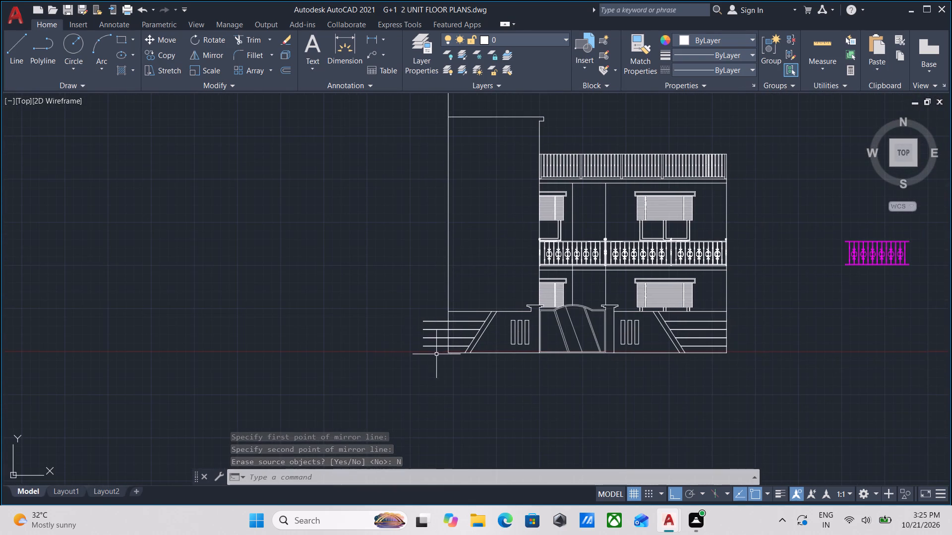
scroll(448, 360, "up", 1)
middle_click_drag(424, 355, 424, 390)
scroll(424, 391, "up", 2)
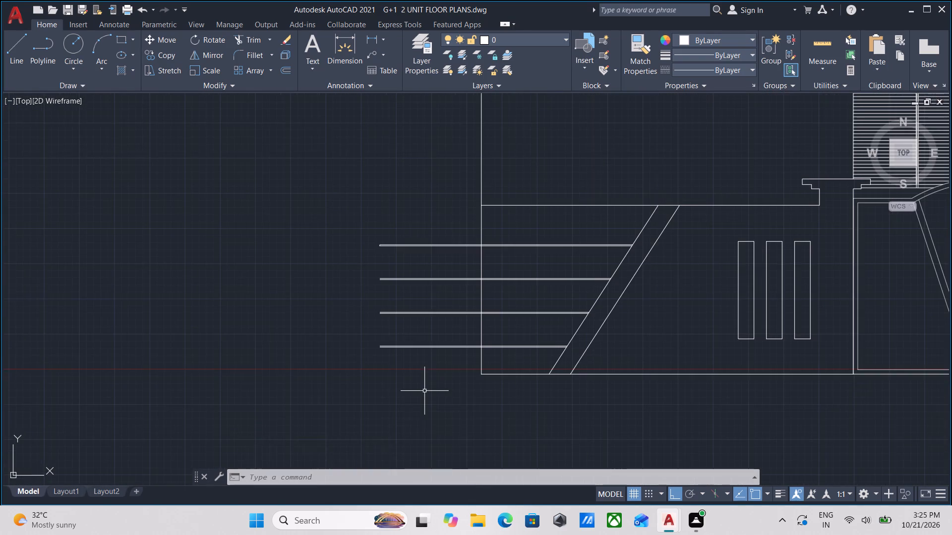
middle_click_drag(424, 391, 421, 411)
type("TR")
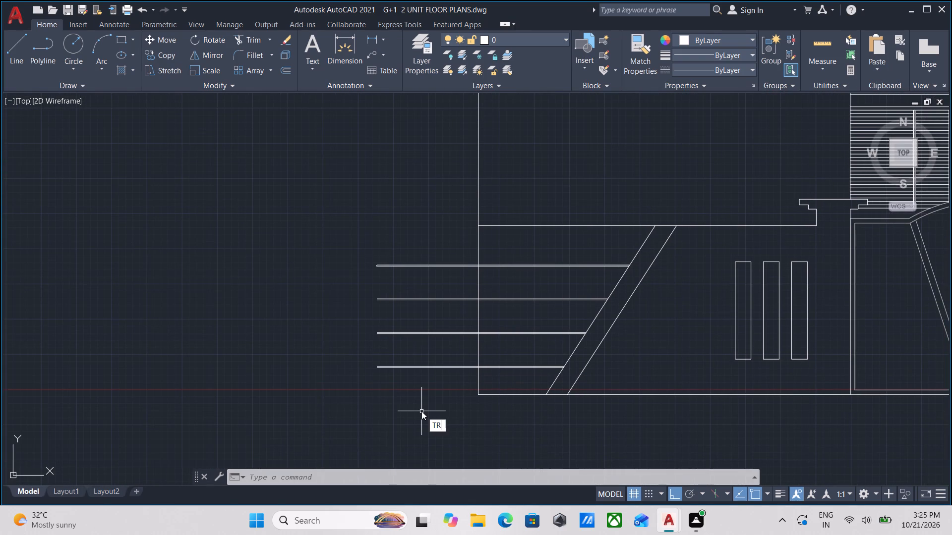
key("Return")
left_click(421, 411)
left_click(430, 215)
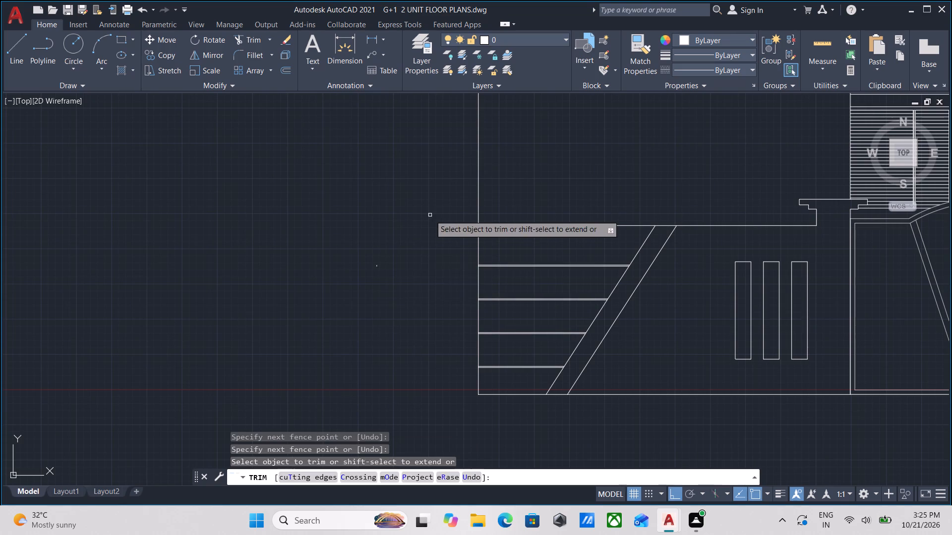
scroll(379, 265, "up", 1)
left_click(381, 264)
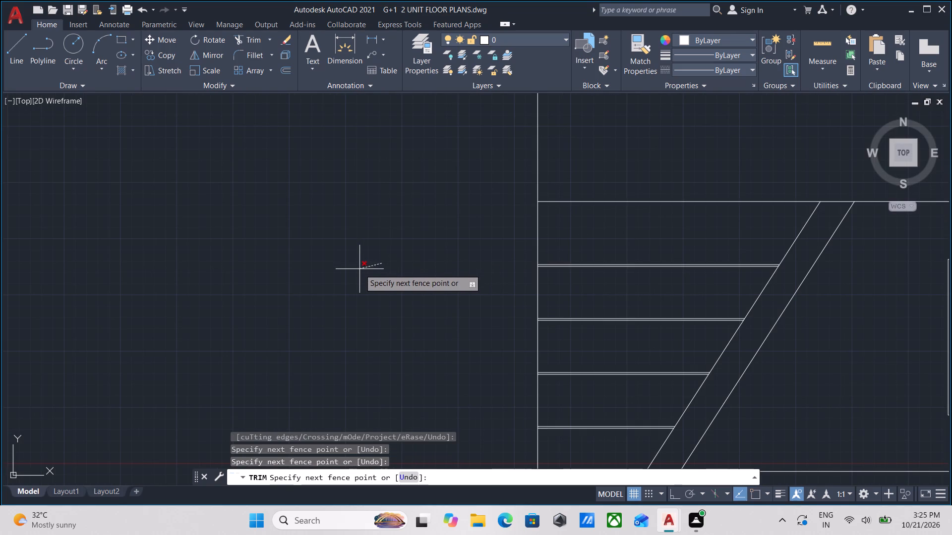
left_click(359, 269)
scroll(359, 269, "down", 2)
middle_click_drag(359, 269, 377, 293)
key("Escape")
Examine the trimmed grooves on the mirrored compound wall and the overall front elevation.
scroll(457, 316, "up", 3)
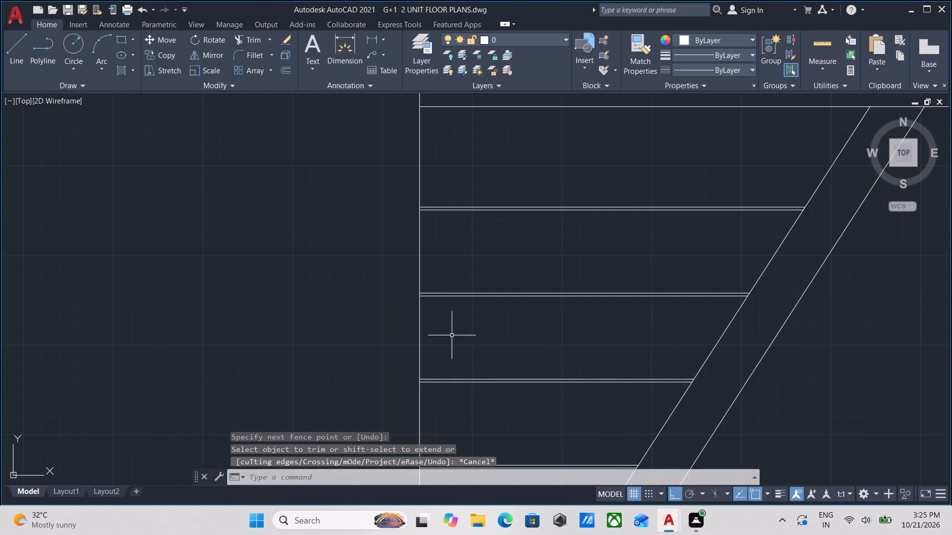
scroll(441, 324, "down", 3)
middle_click_drag(442, 324, 457, 335)
scroll(485, 330, "up", 2)
key("Escape")
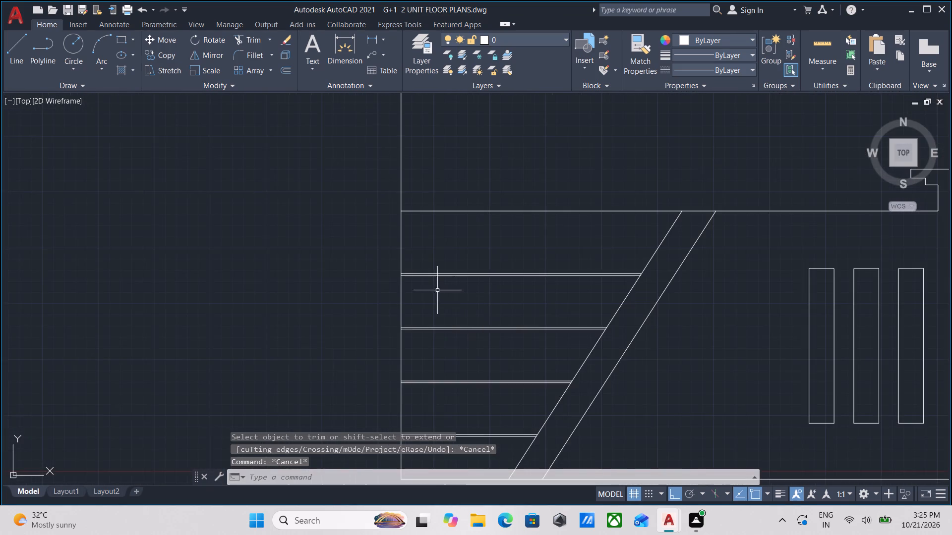
scroll(417, 276, "up", 3)
scroll(379, 287, "down", 5)
middle_click_drag(456, 306, 456, 254)
scroll(458, 261, "up", 2)
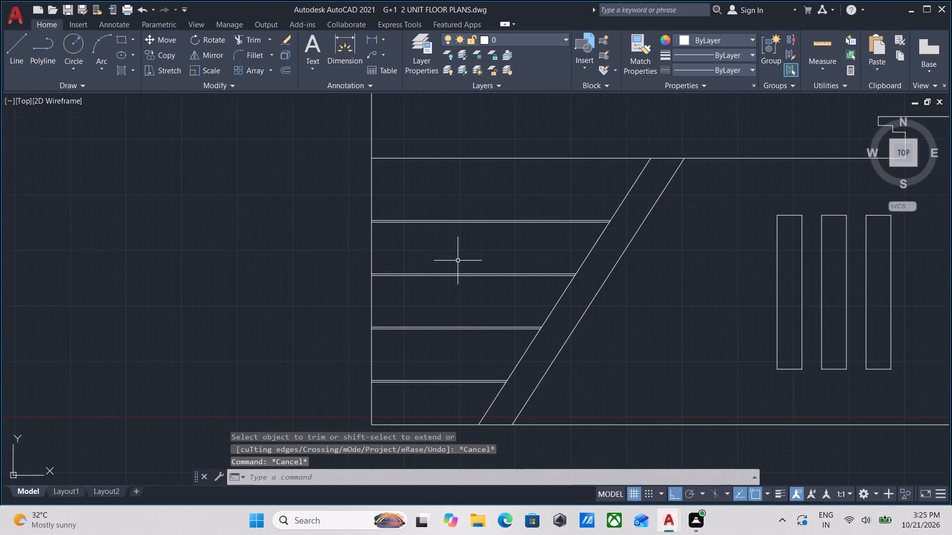
scroll(458, 261, "down", 1)
middle_click_drag(458, 261, 452, 319)
scroll(461, 329, "down", 3)
middle_click_drag(500, 342, 488, 379)
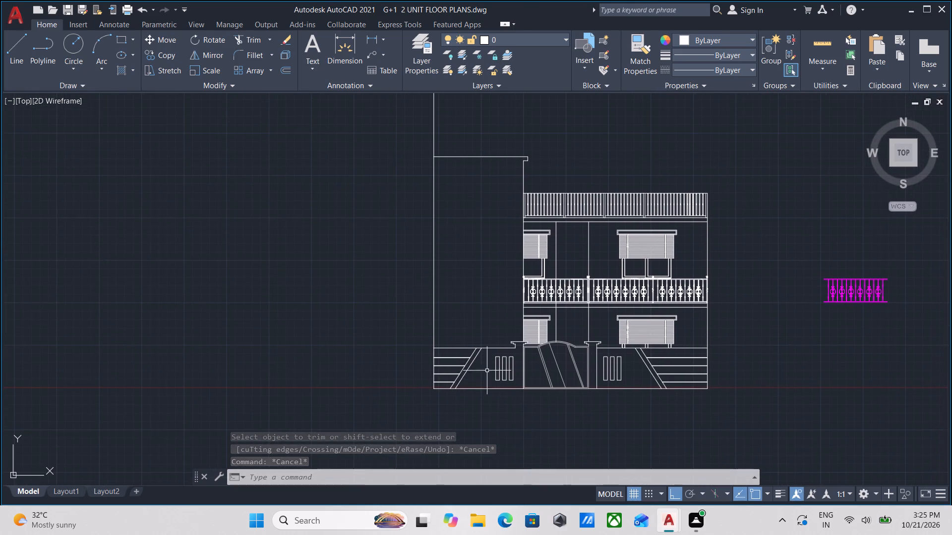
Trim the long vertical projection line that extends above the roof of the tall blank block.
middle_click_drag(446, 310, 466, 357)
scroll(470, 294, "down", 1)
middle_click_drag(470, 294, 475, 339)
scroll(490, 316, "down", 1)
middle_click_drag(490, 316, 492, 354)
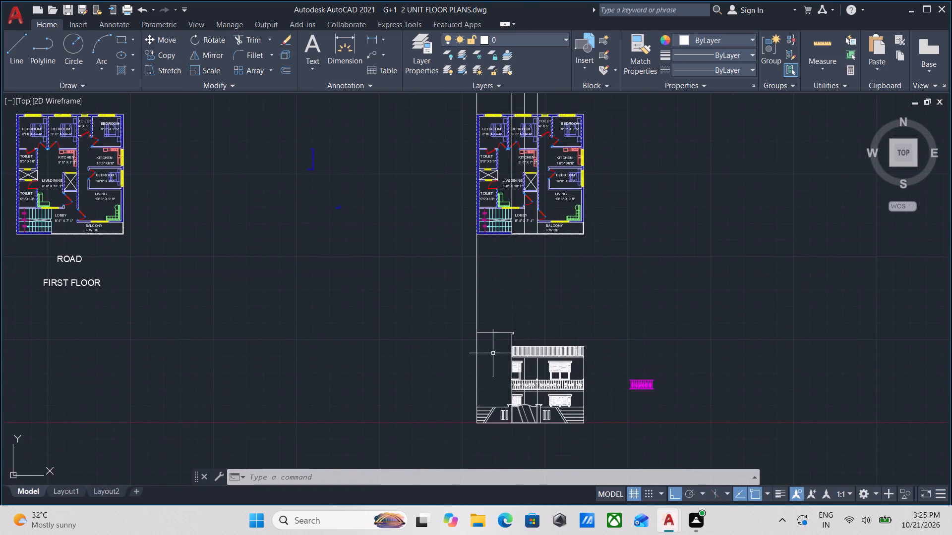
scroll(494, 331, "up", 2)
type("TR")
key("Return")
left_click(516, 306)
left_click(392, 283)
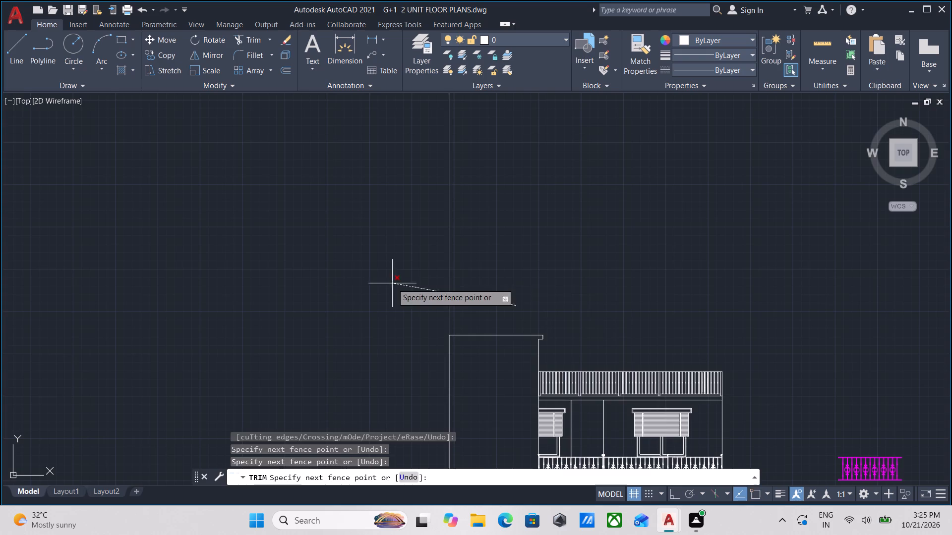
key("Escape")
Examine the tall blank block's roof outline and its outer corner against the rest of the elevation.
scroll(415, 289, "down", 1)
middle_click_drag(416, 287, 462, 242)
scroll(480, 270, "up", 2)
scroll(504, 304, "up", 1)
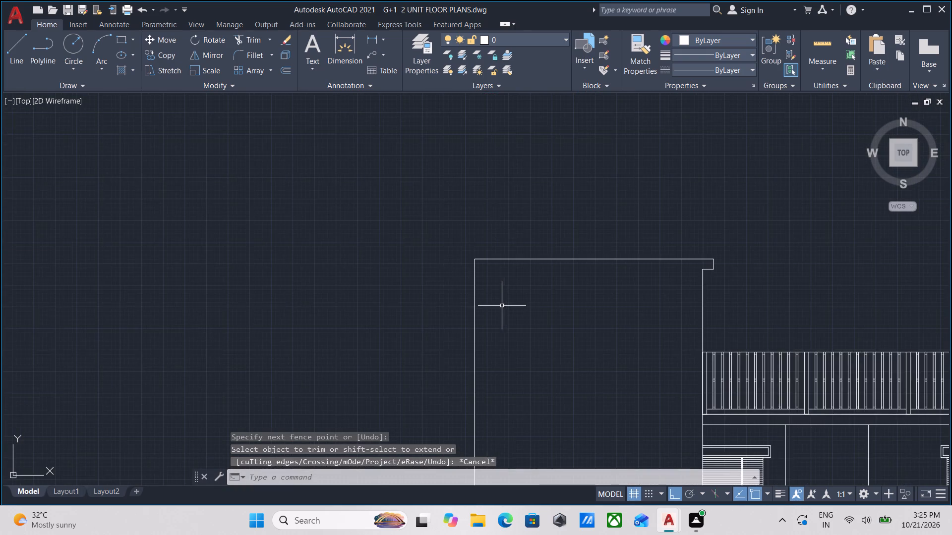
scroll(503, 305, "down", 1)
middle_click_drag(503, 305, 514, 279)
scroll(520, 271, "down", 1)
middle_click_drag(520, 275, 530, 308)
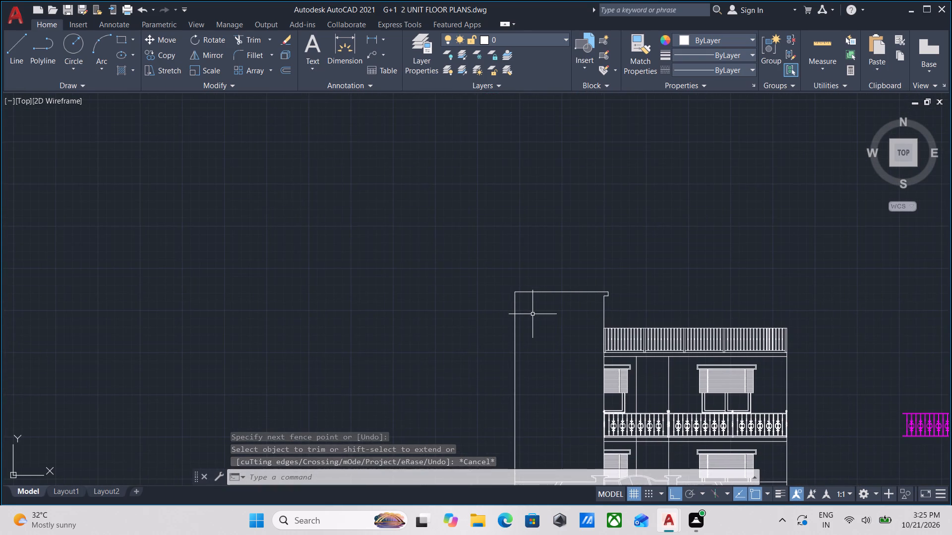
scroll(533, 314, "down", 1)
middle_click_drag(533, 314, 537, 255)
Draw a 6" deep overhang at the outer roof corner of the tall blank block, closing back to its wall line.
scroll(538, 253, "up", 1)
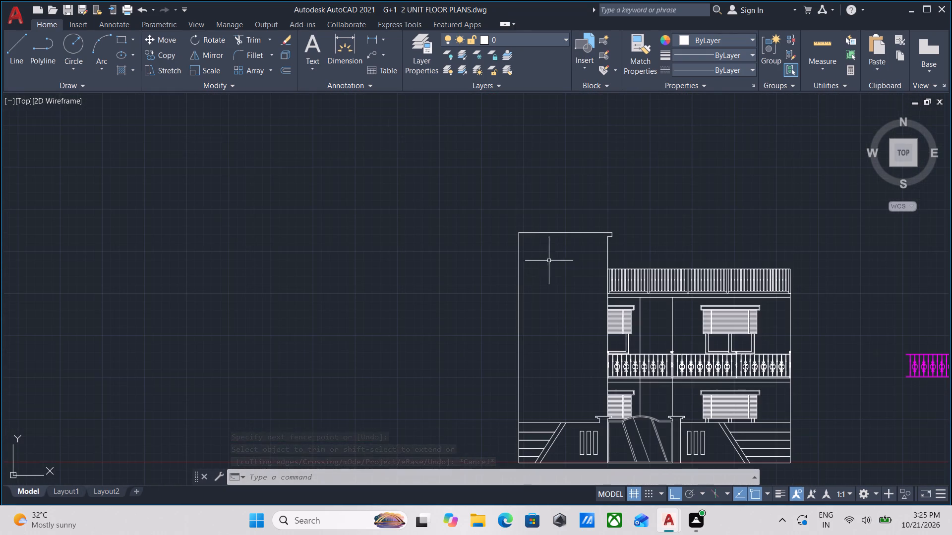
scroll(526, 238, "up", 2)
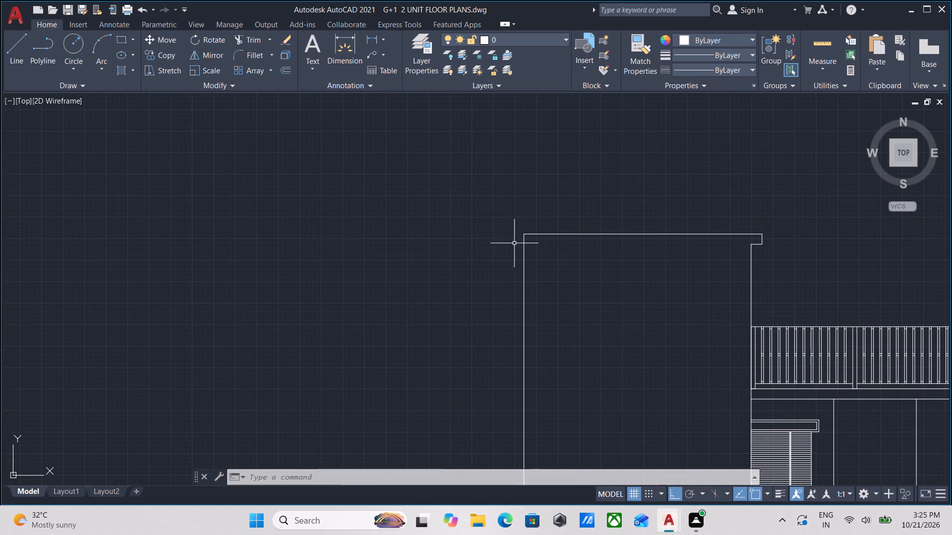
scroll(523, 250, "up", 2)
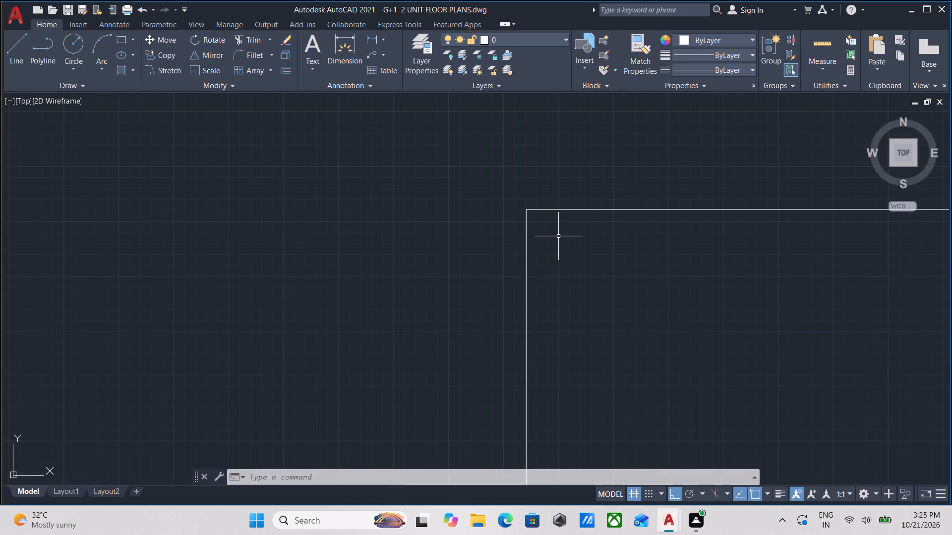
key("l")
key("Return")
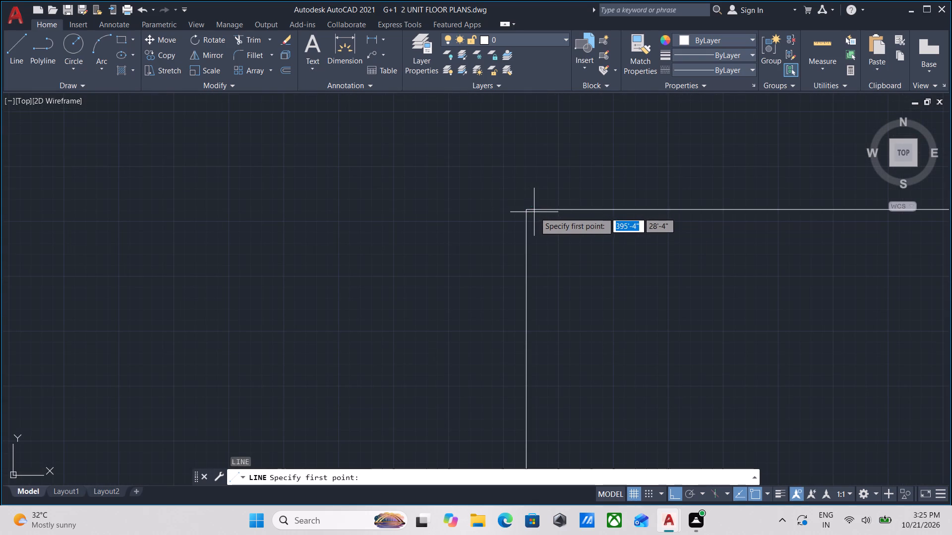
left_click(527, 210)
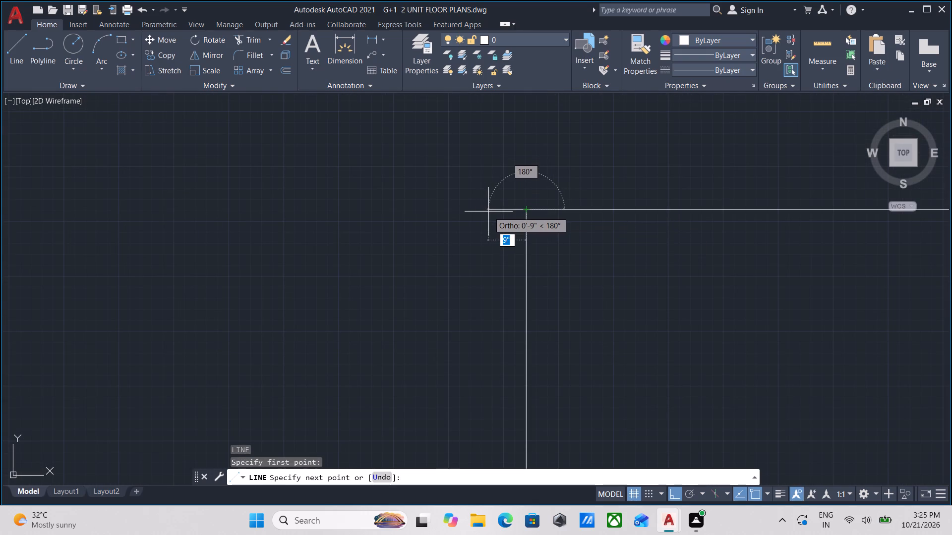
scroll(488, 212, "up", 3)
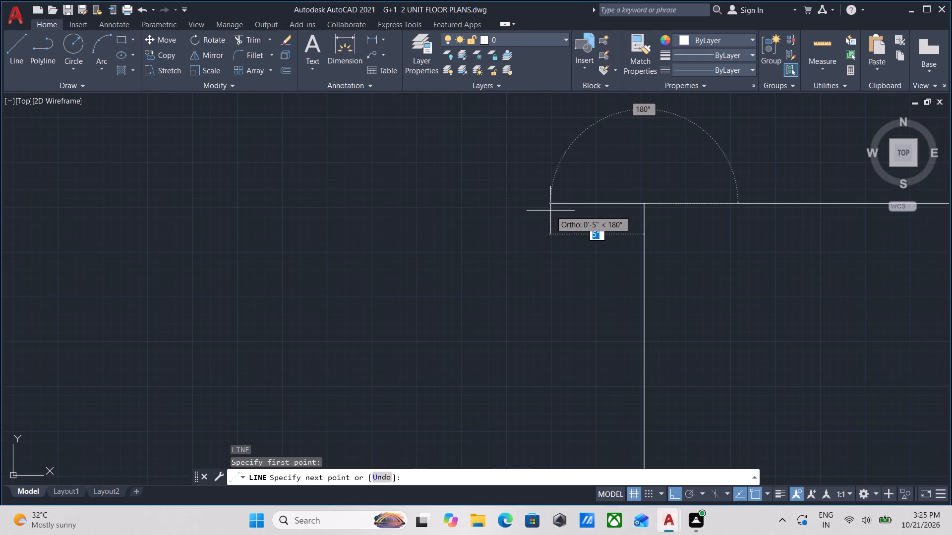
left_click(541, 211)
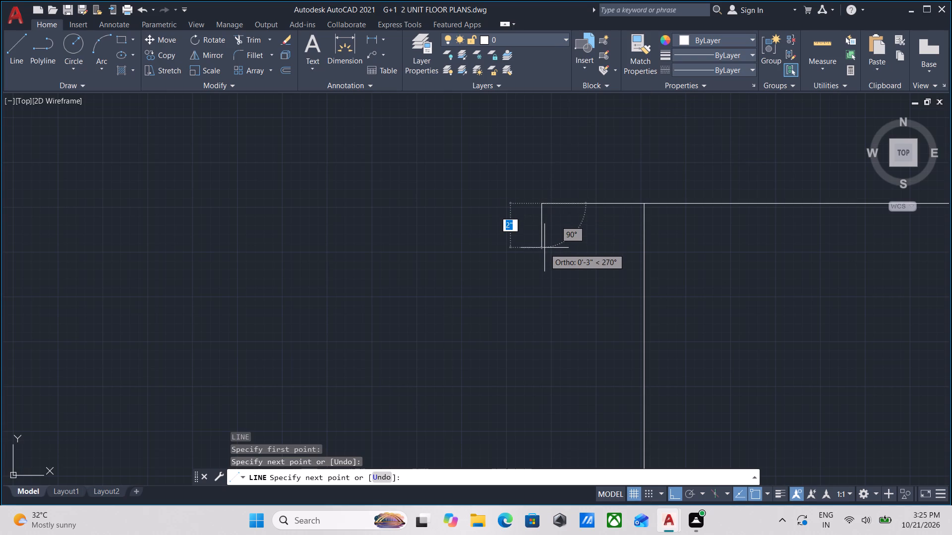
key("6")
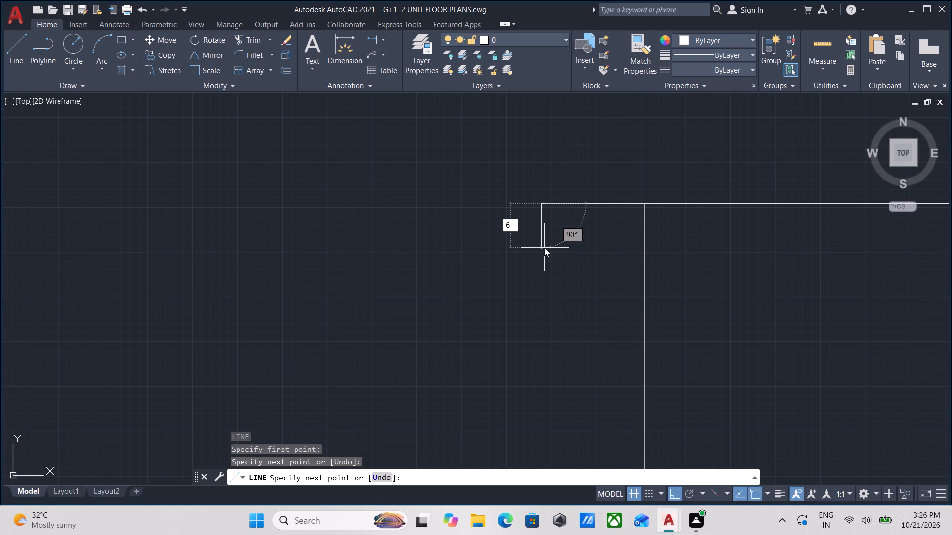
key("shift+quotedbl")
key("Return")
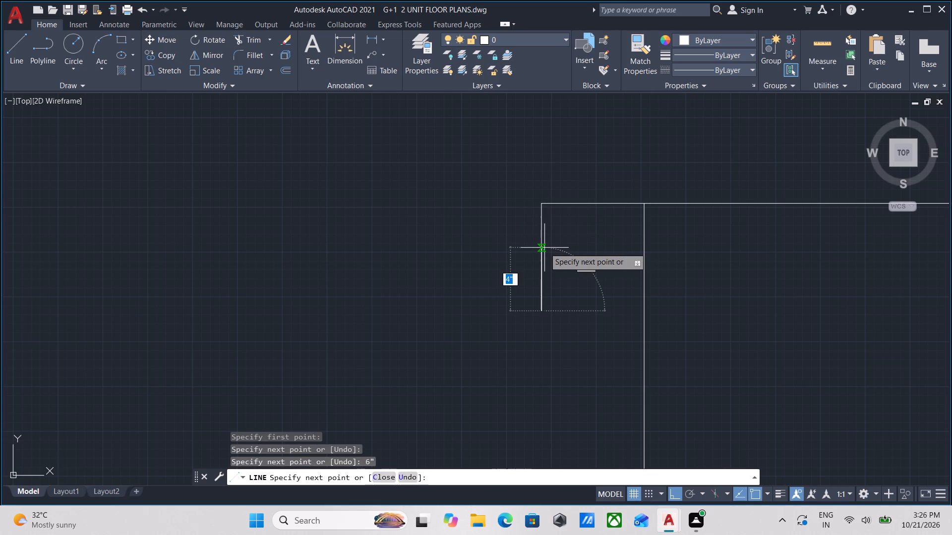
scroll(656, 313, "down", 2)
scroll(647, 316, "up", 1)
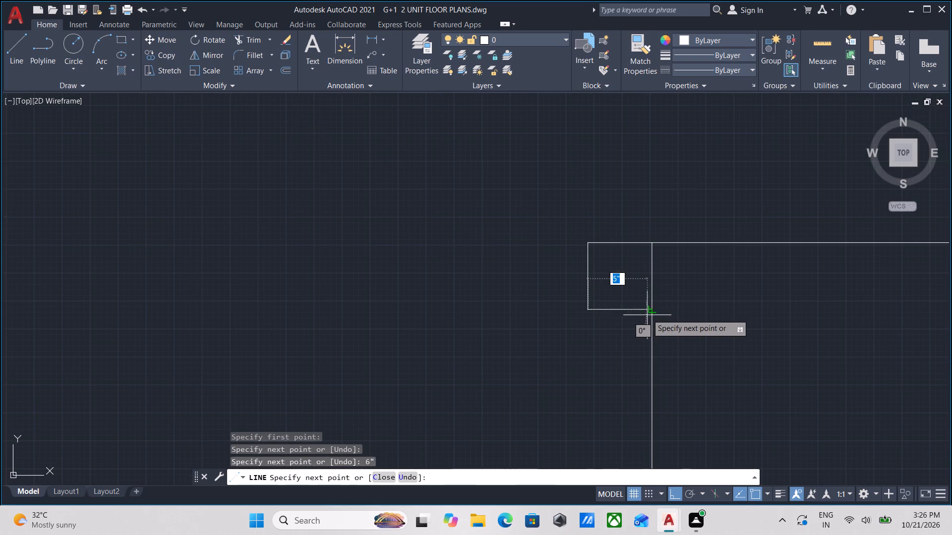
left_click(651, 309)
scroll(651, 309, "down", 3)
key("Escape")
Trim the piece of the tall block's outer wall line that runs through the new roof overhang.
middle_click_drag(708, 306, 425, 297)
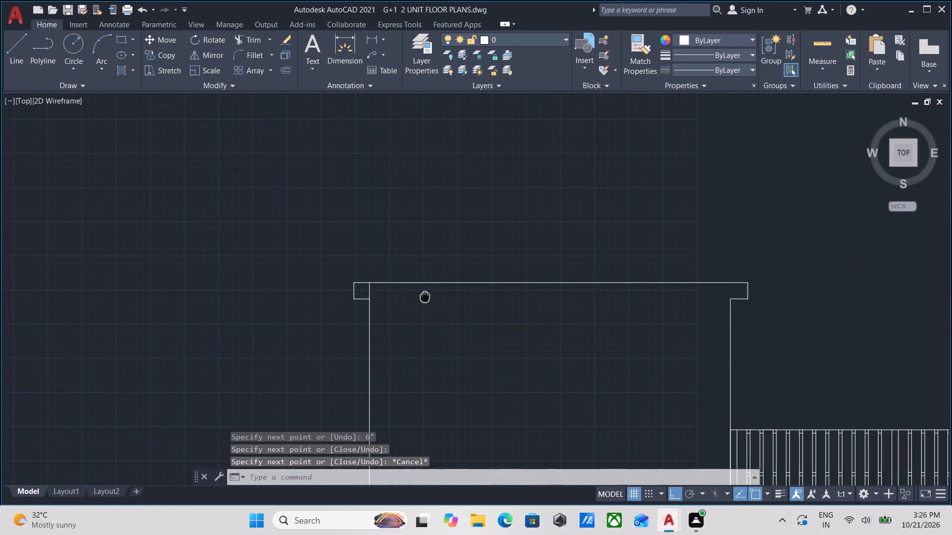
scroll(385, 308, "up", 2)
type("TR")
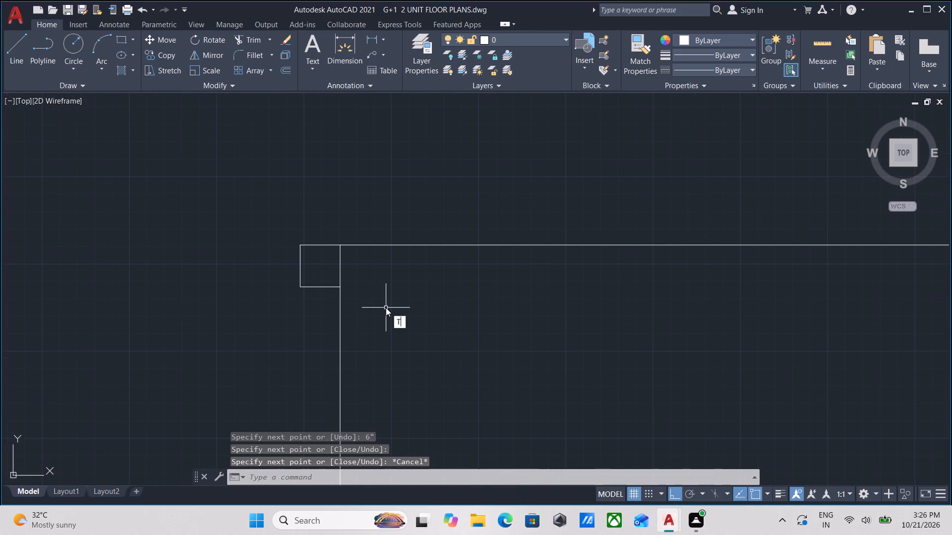
key("Return")
scroll(340, 293, "up", 2)
left_click(359, 251)
left_click(322, 226)
key("Escape")
scroll(322, 226, "down", 2)
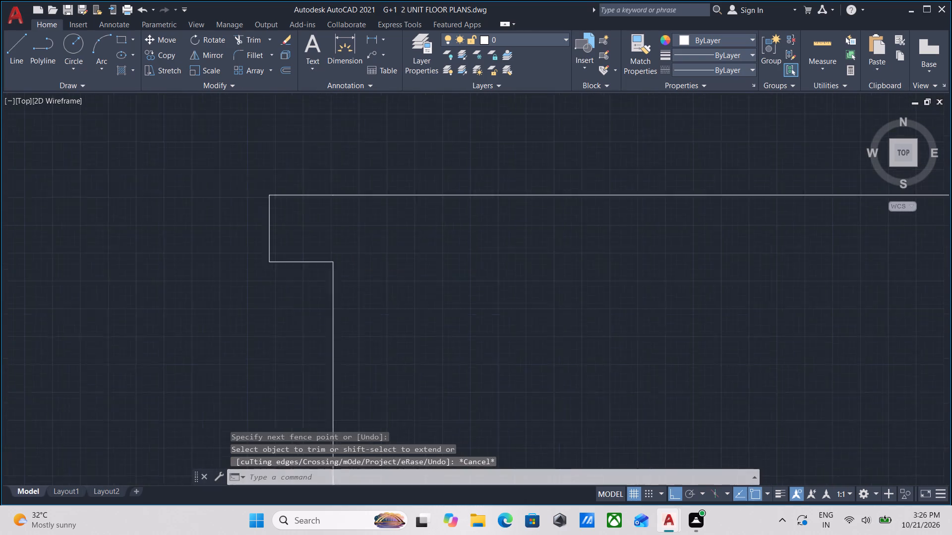
Trim the vertical line between the gate pillar and the three slots of the compound wall in front of the two-storey part.
scroll(322, 226, "down", 4)
middle_click_drag(395, 273, 455, 196)
scroll(461, 199, "down", 2)
middle_click_drag(458, 219, 459, 170)
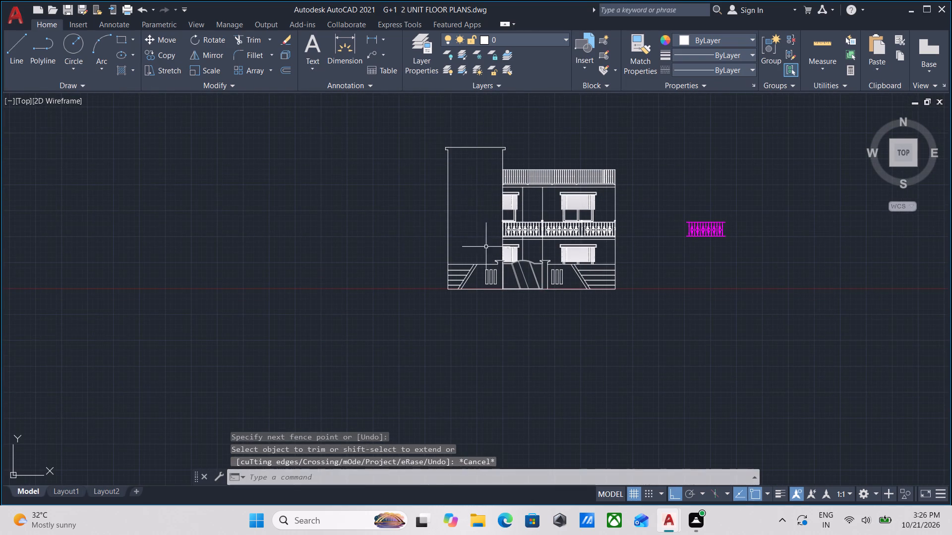
scroll(504, 285, "up", 2)
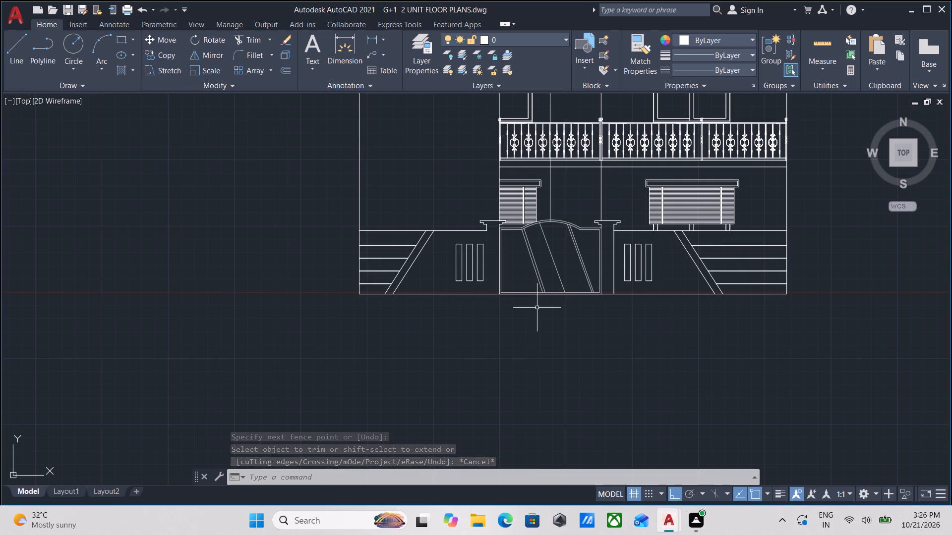
middle_click_drag(557, 334, 614, 415)
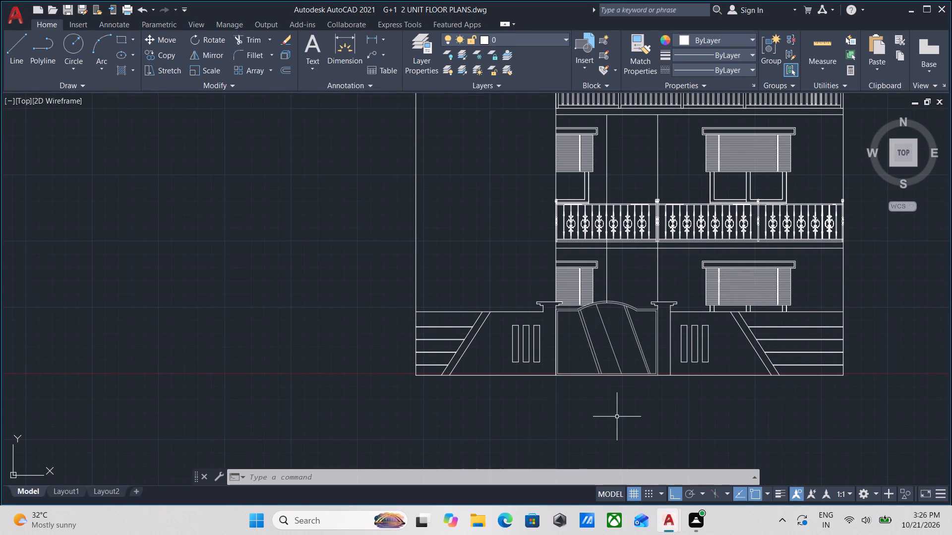
scroll(747, 381, "up", 1)
scroll(586, 311, "up", 1)
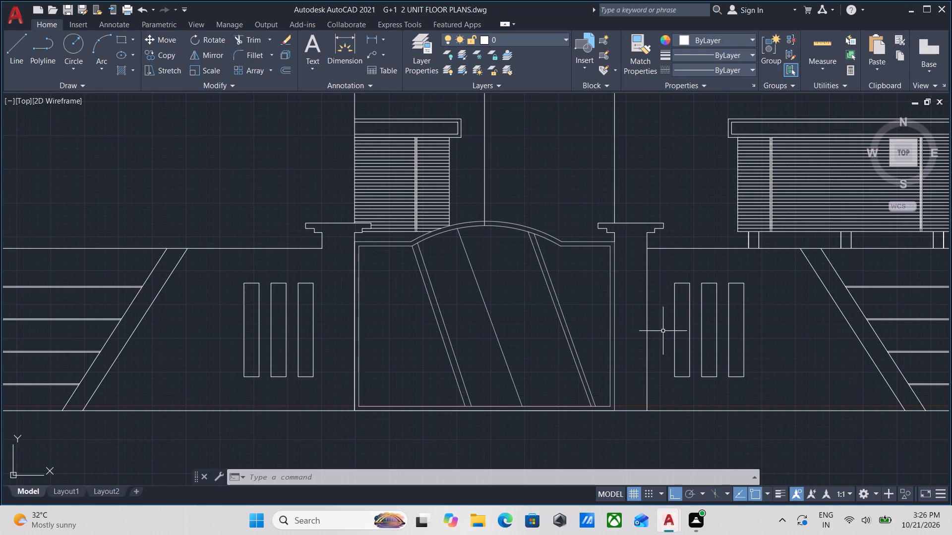
type("TR")
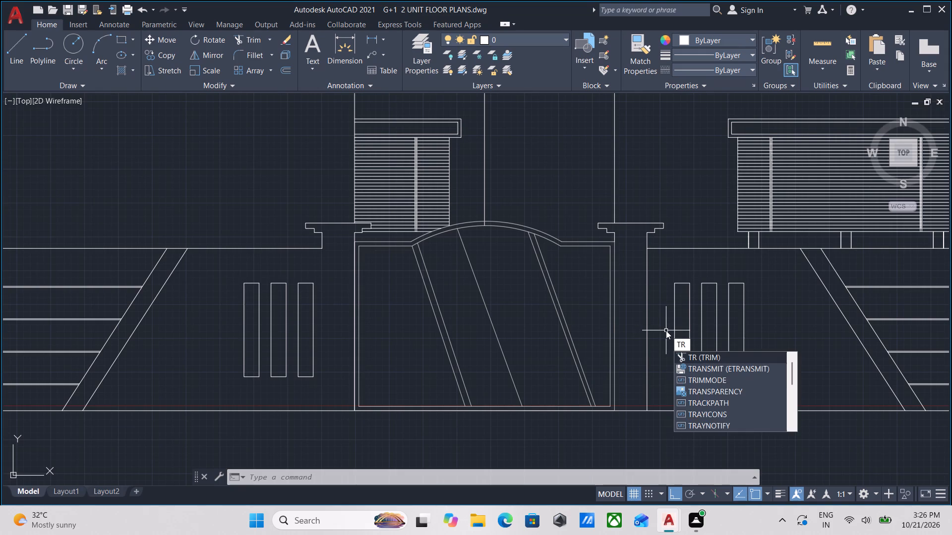
key("Return")
left_click(655, 291)
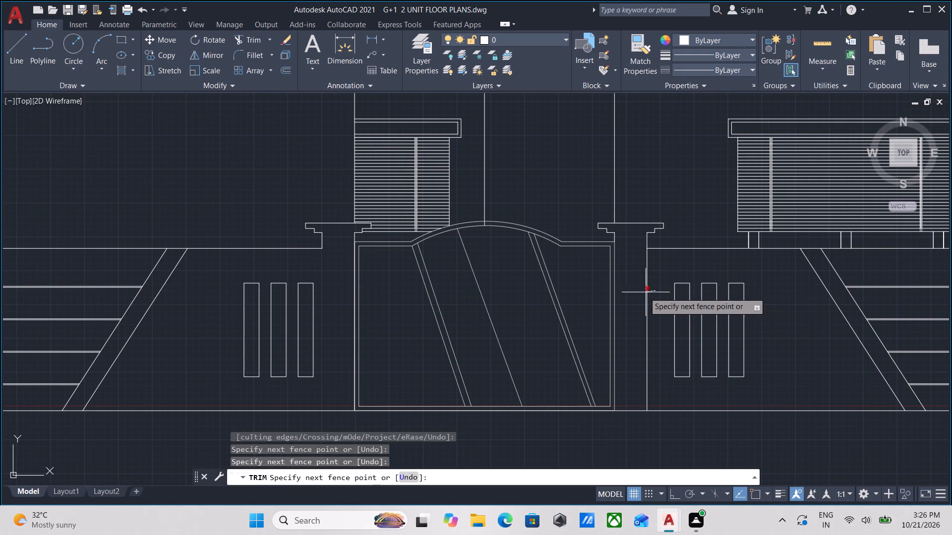
left_click(638, 295)
scroll(639, 295, "down", 2)
key("Escape")
Examine the overall front elevation and the blank face of the tall block beside the balconies.
scroll(653, 366, "down", 1)
middle_click_drag(653, 366, 674, 363)
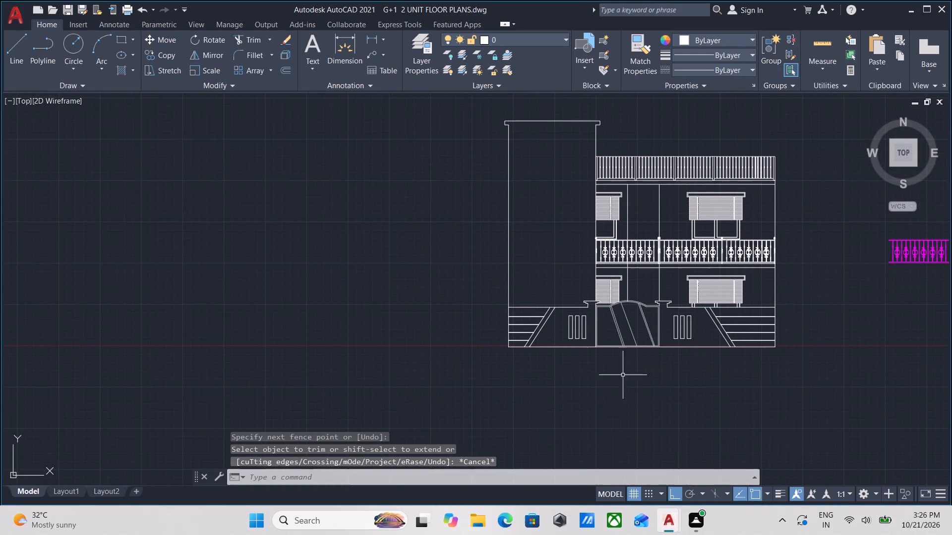
middle_click_drag(611, 381, 658, 430)
scroll(663, 365, "up", 1)
middle_click(703, 332)
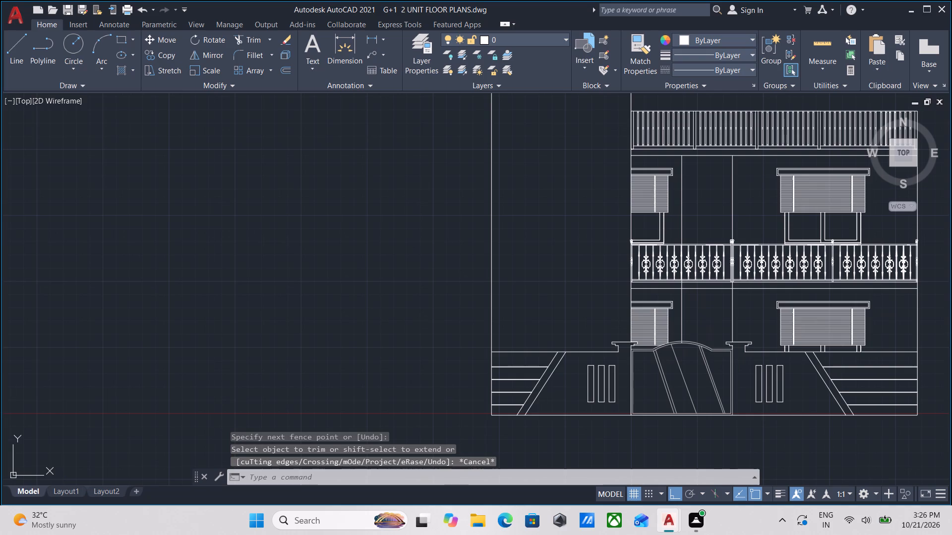
middle_click(703, 332)
scroll(590, 266, "up", 1)
middle_click_drag(590, 266, 545, 332)
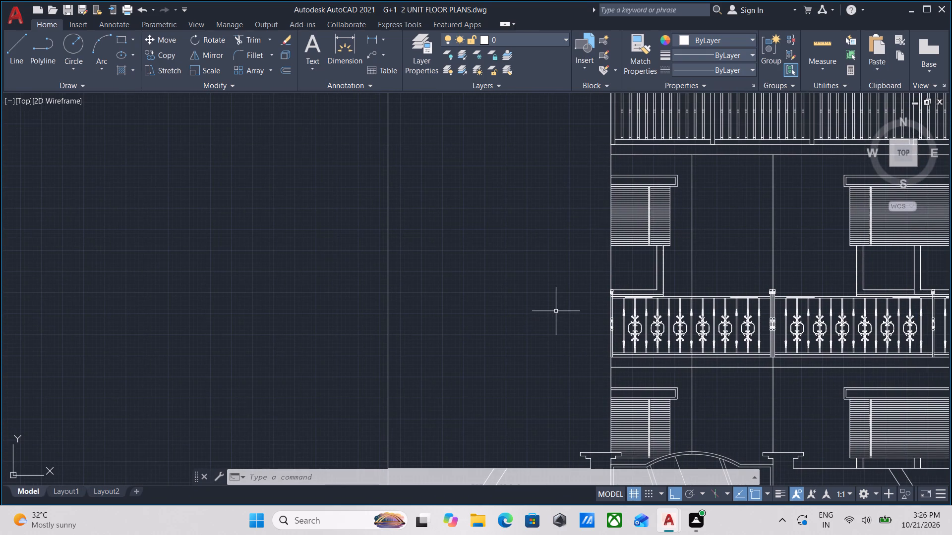
scroll(556, 311, "down", 2)
middle_click_drag(554, 313, 553, 323)
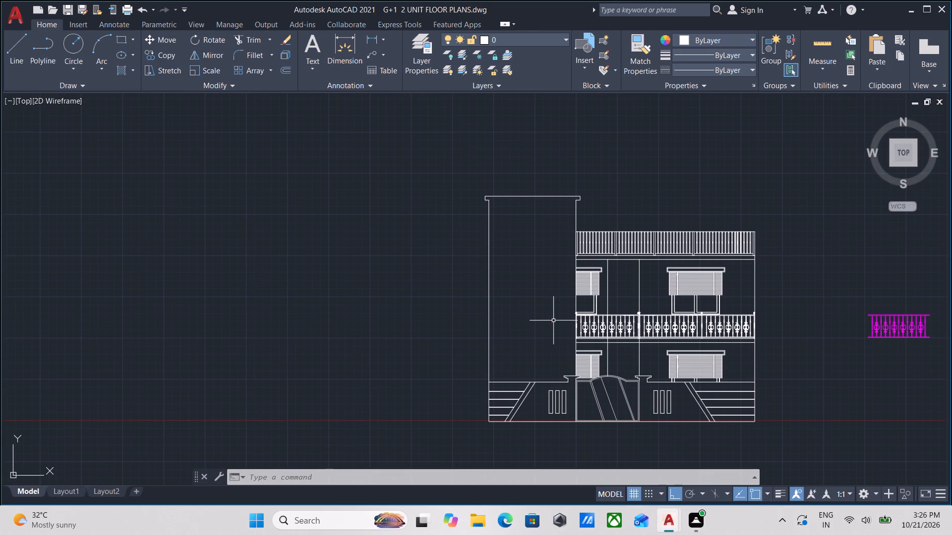
middle_click_drag(556, 323, 566, 335)
scroll(566, 335, "down", 1)
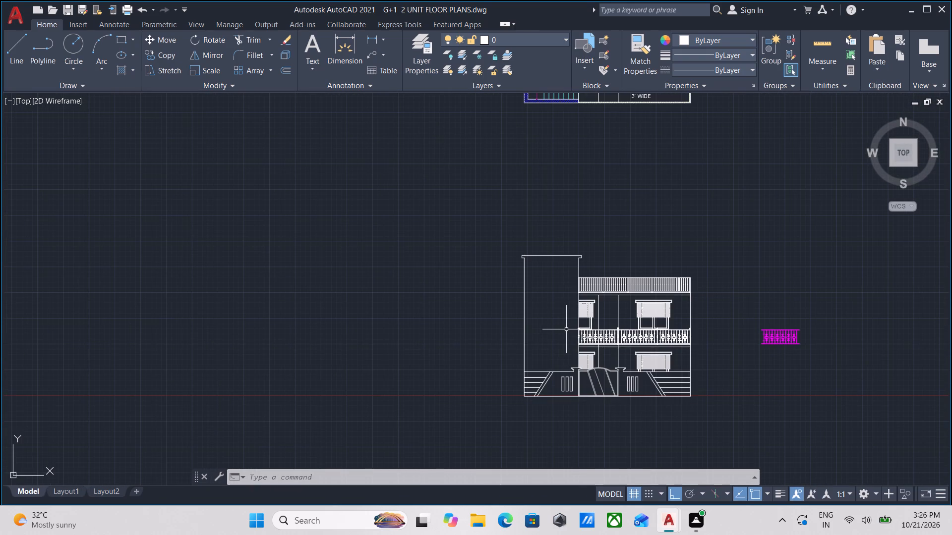
scroll(536, 319, "up", 1)
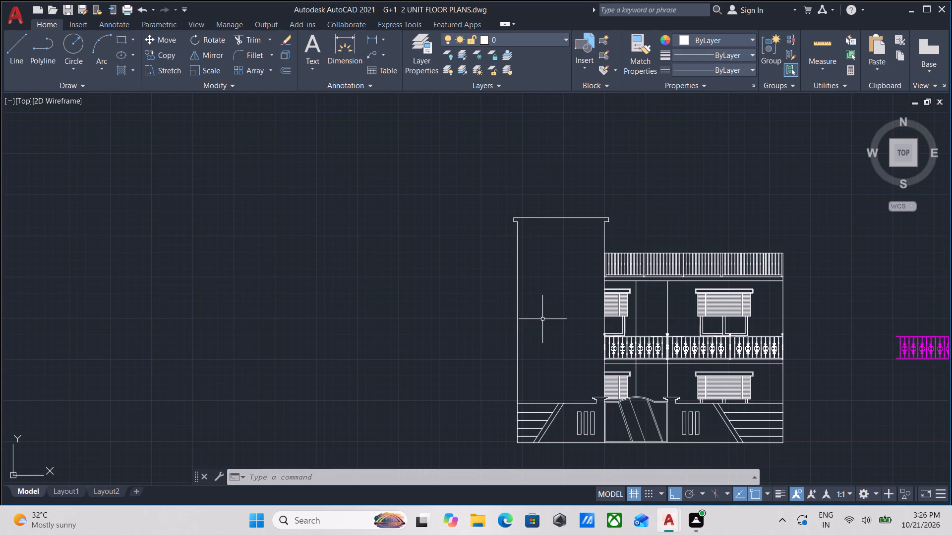
scroll(542, 319, "down", 1)
middle_click_drag(542, 319, 539, 340)
scroll(557, 313, "up", 1)
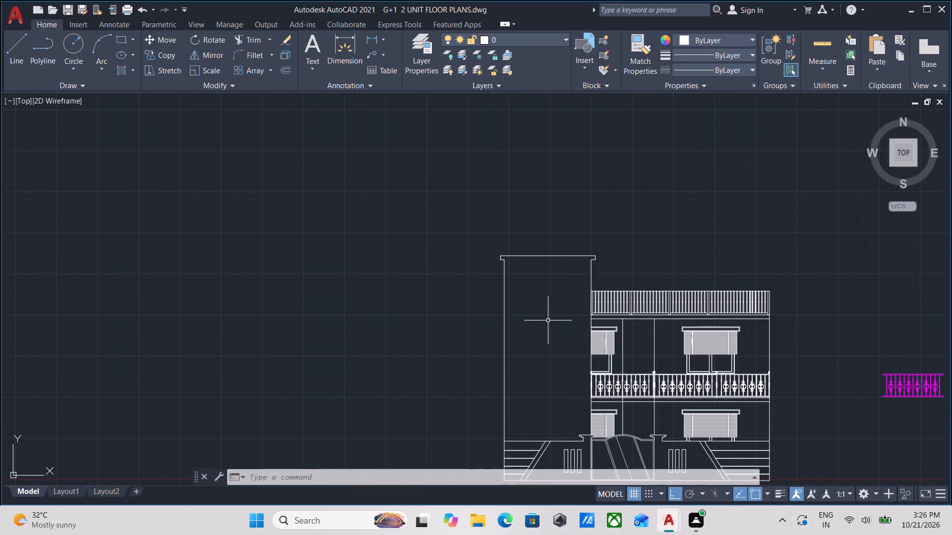
middle_click_drag(549, 316, 553, 281)
scroll(548, 309, "down", 1)
scroll(548, 360, "up", 1)
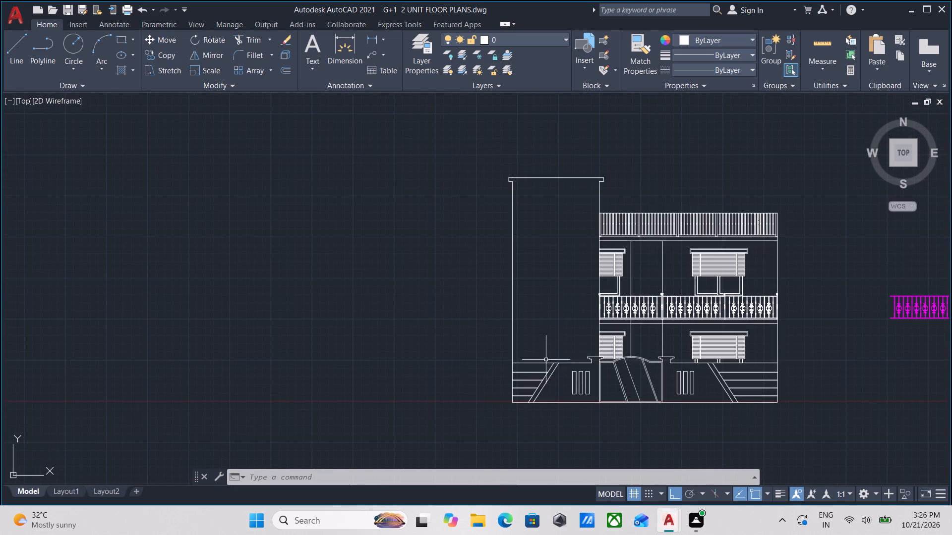
scroll(540, 333, "up", 1)
middle_click_drag(540, 332, 557, 375)
middle_click_drag(560, 348, 563, 374)
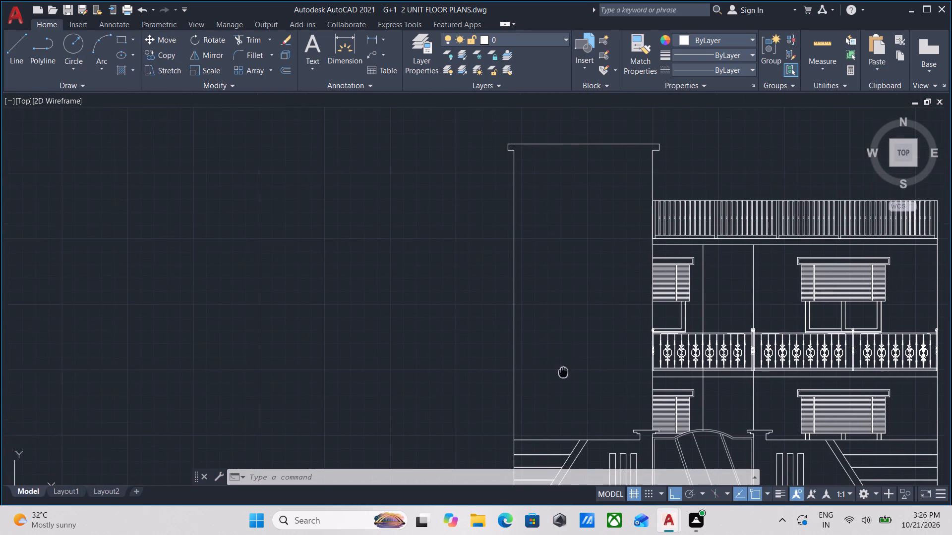
middle_click_drag(563, 374, 563, 376)
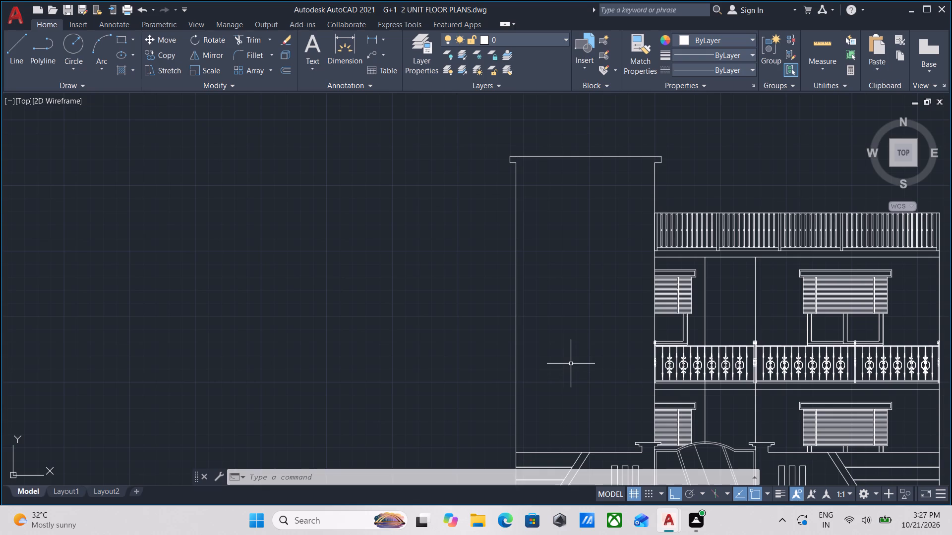
middle_click_drag(556, 339, 568, 346)
middle_click(570, 328)
middle_click_drag(577, 319, 601, 307)
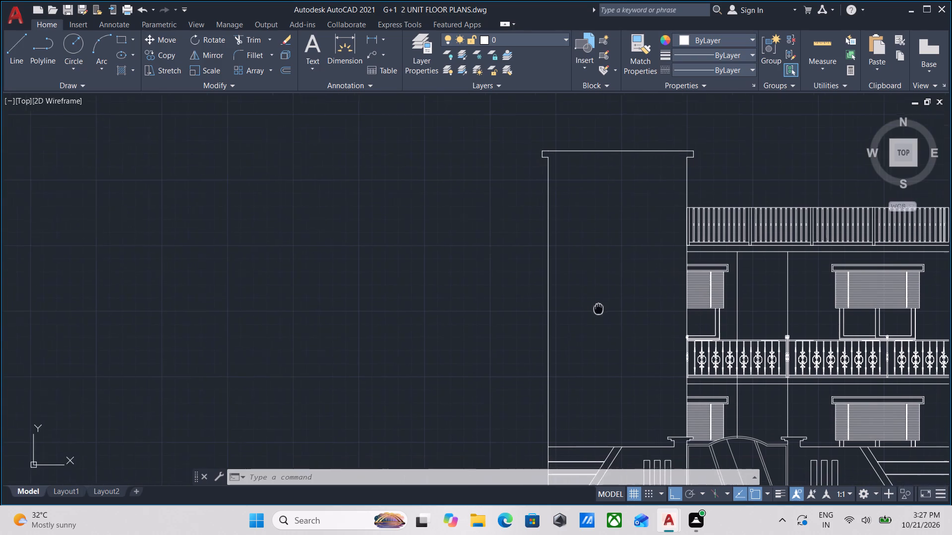
middle_click_drag(601, 307, 608, 306)
middle_click_drag(619, 326, 626, 317)
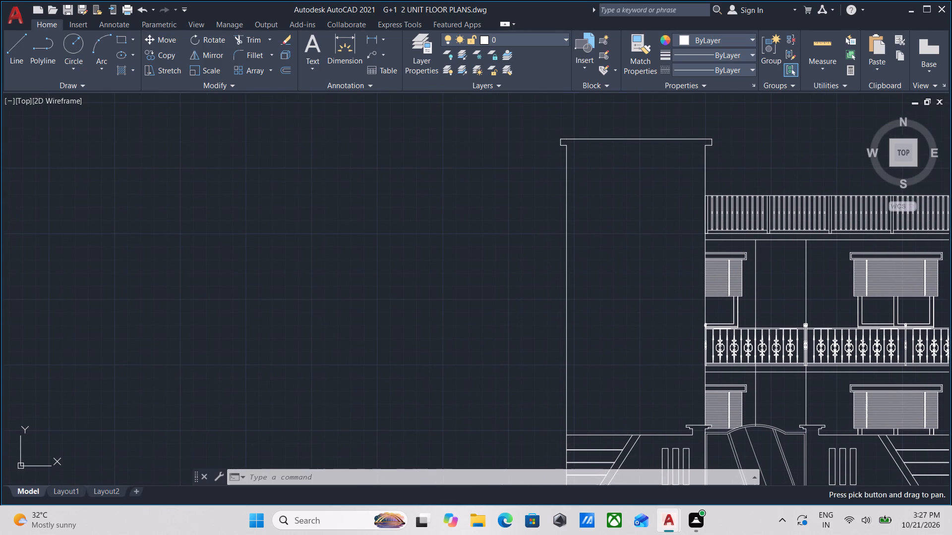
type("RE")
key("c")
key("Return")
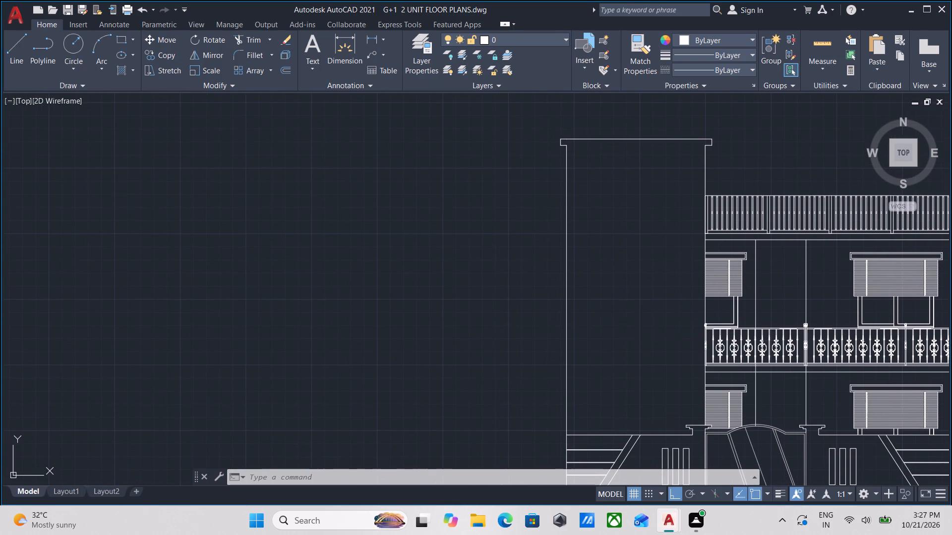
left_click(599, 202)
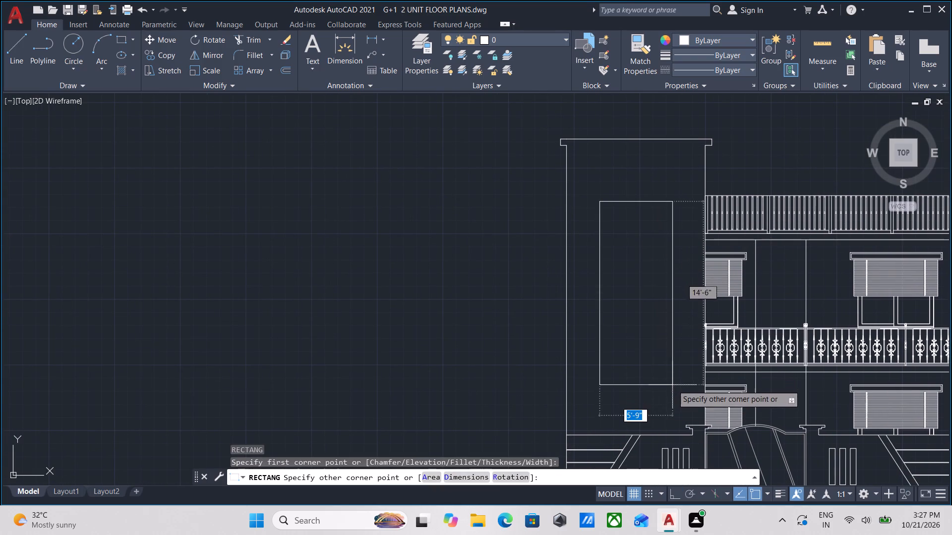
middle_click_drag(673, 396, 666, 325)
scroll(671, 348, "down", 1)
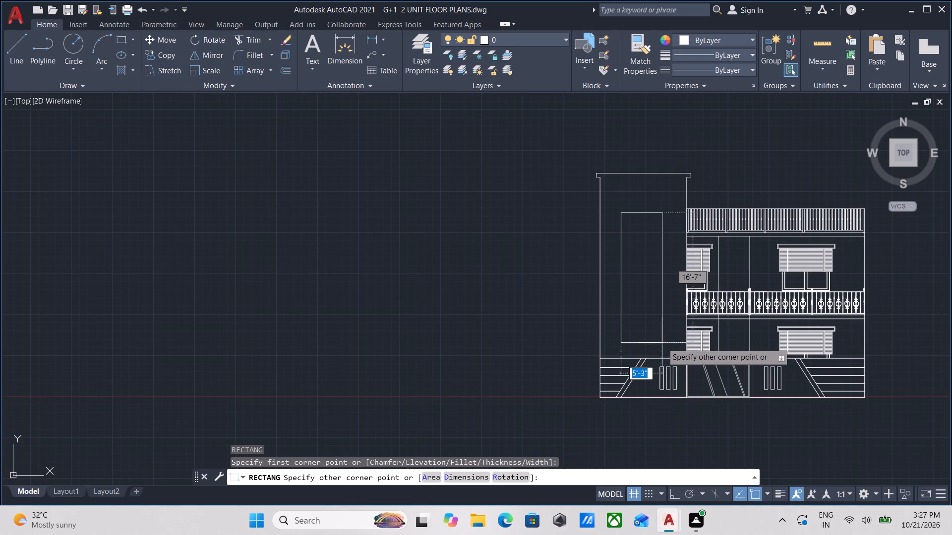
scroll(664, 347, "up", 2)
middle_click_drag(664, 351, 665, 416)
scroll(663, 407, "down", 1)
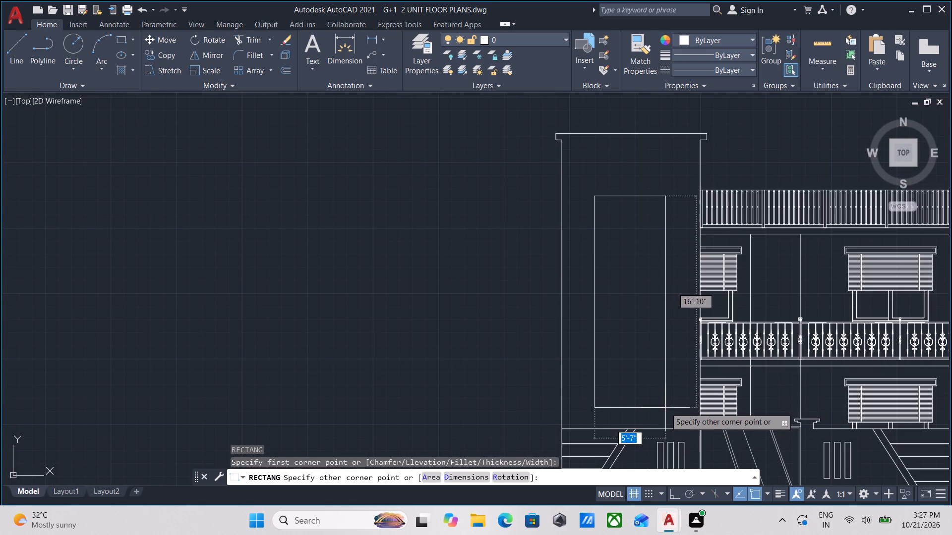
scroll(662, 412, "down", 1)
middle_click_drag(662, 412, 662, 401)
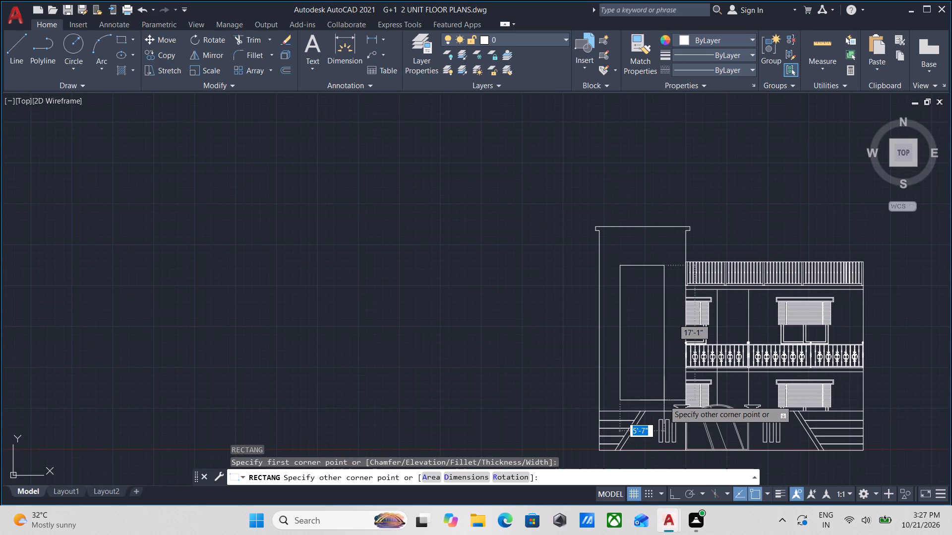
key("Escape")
Draw a vertical centre line about 23' long on the tall block, from midway between the roof-overhang inner corners down to the compound wall's top.
middle_click_drag(640, 303, 648, 343)
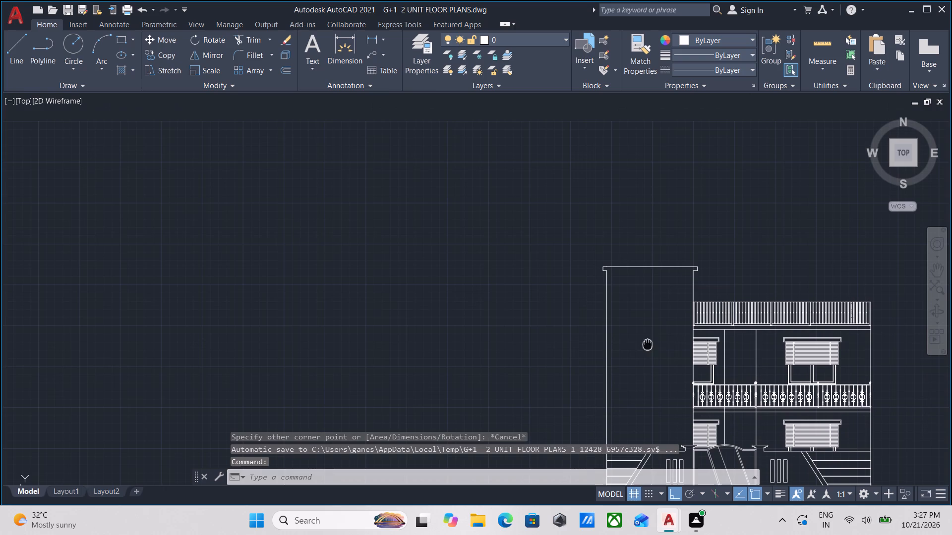
middle_click_drag(633, 311, 642, 348)
scroll(642, 348, "up", 1)
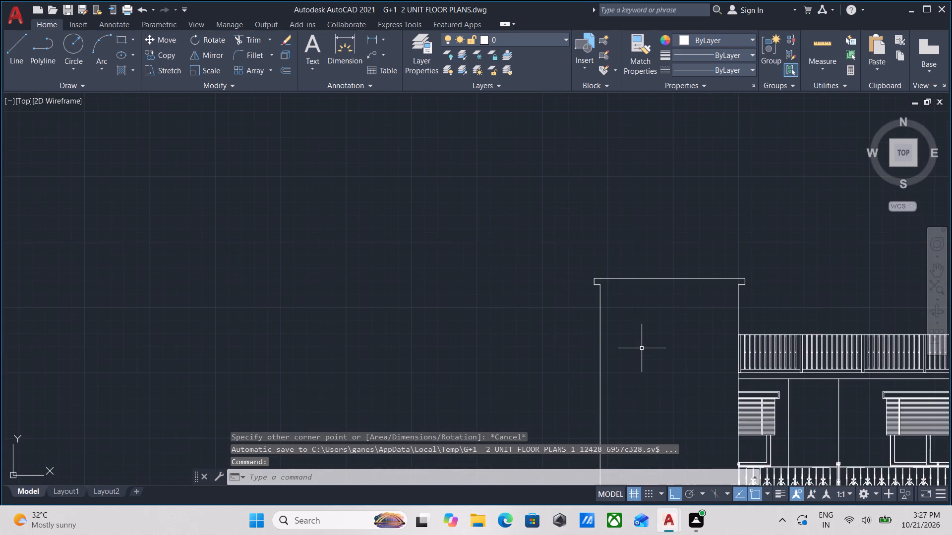
scroll(636, 338, "up", 2)
key("l")
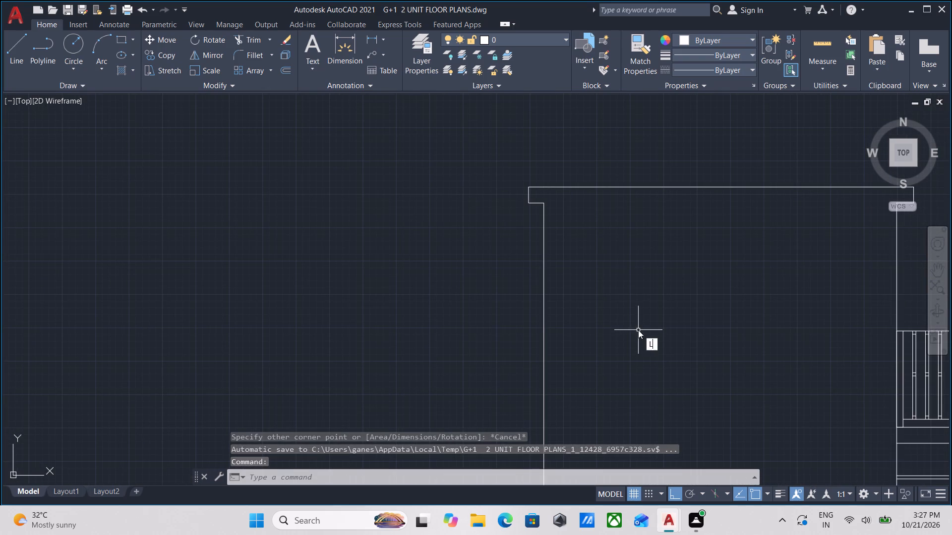
key("Return")
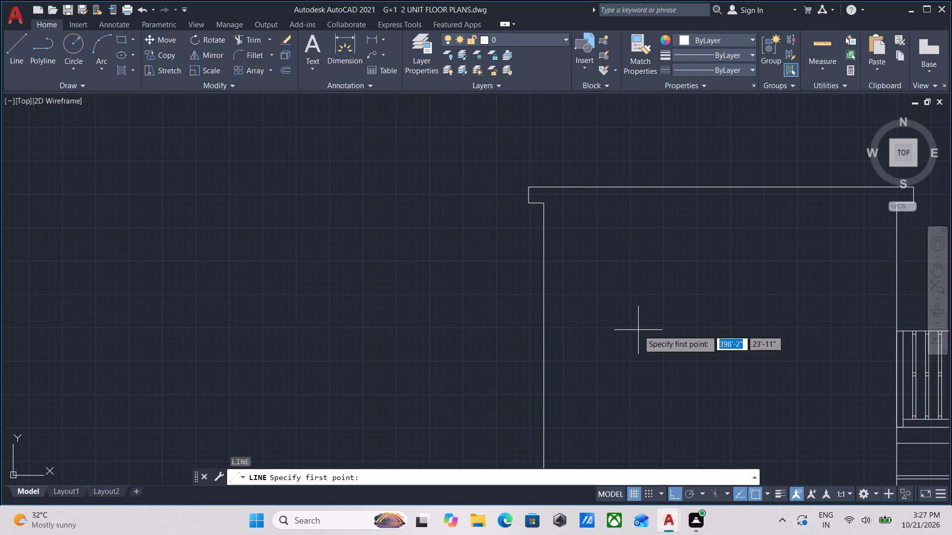
type("M2")
key("p")
key("Return")
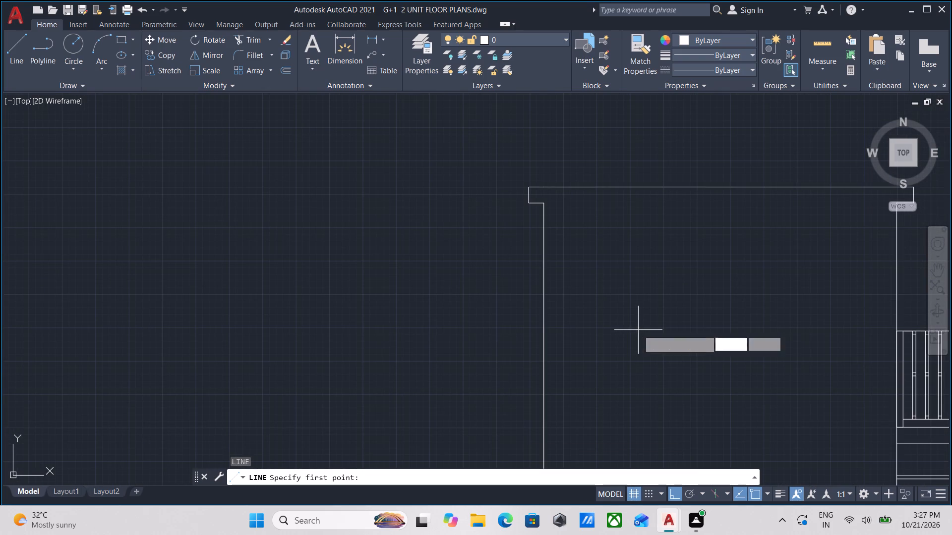
left_click(543, 203)
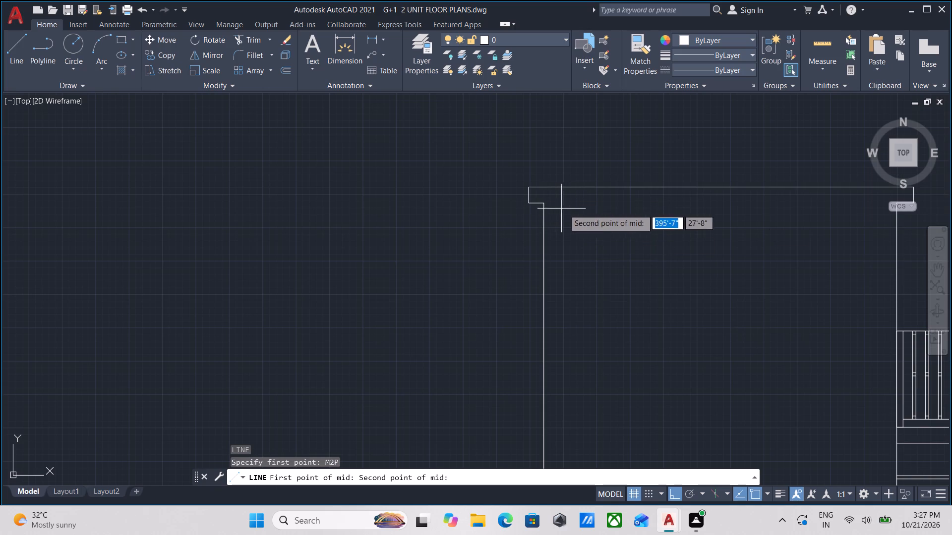
middle_click_drag(691, 226, 627, 230)
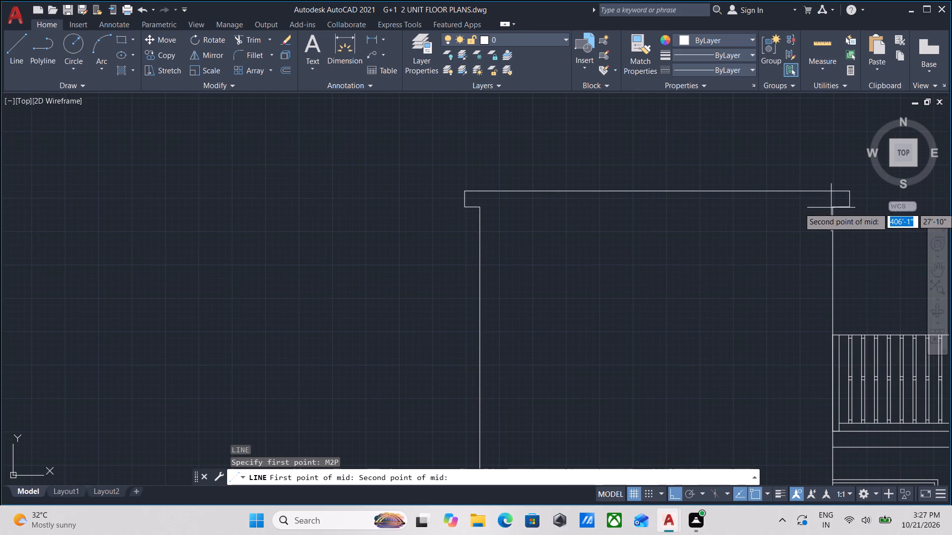
left_click(835, 207)
scroll(708, 370, "down", 2)
middle_click(708, 370)
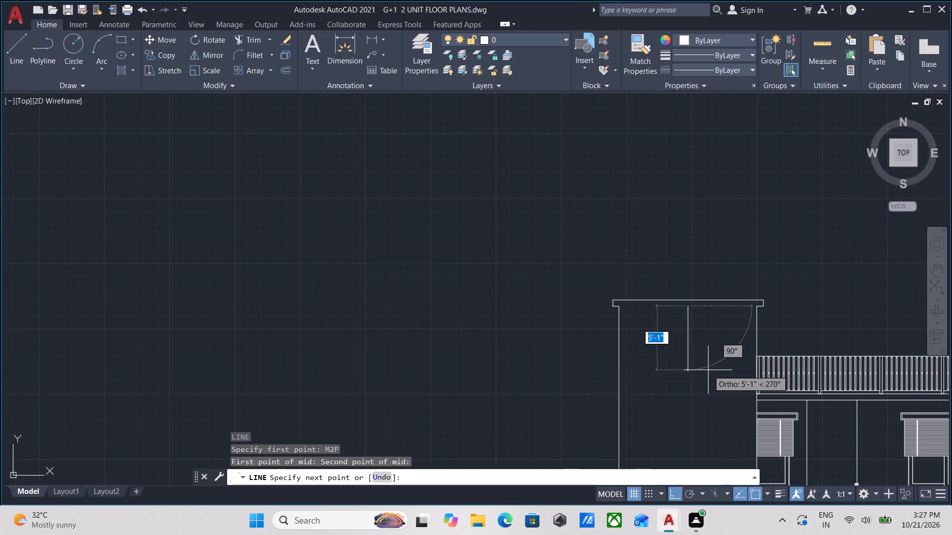
scroll(708, 370, "down", 1)
middle_click_drag(708, 370, 698, 230)
scroll(677, 371, "up", 2)
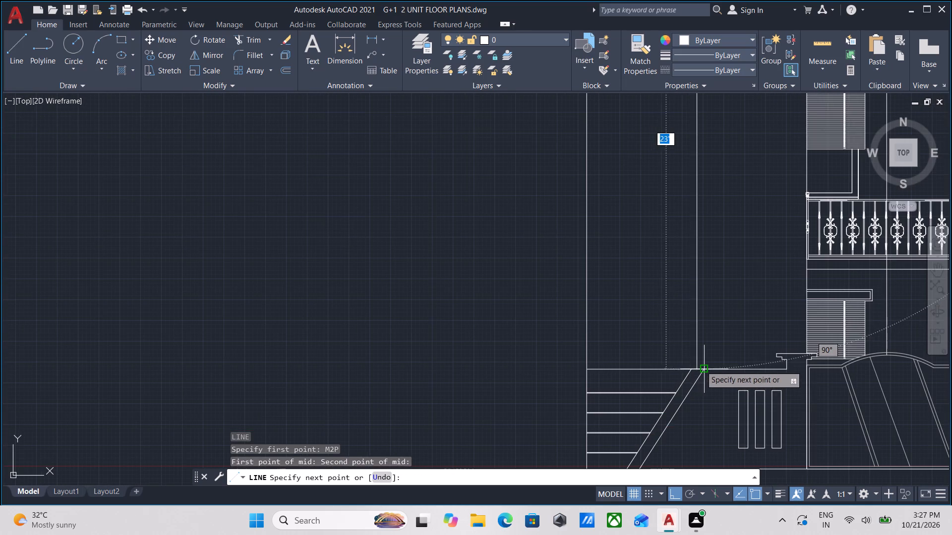
left_click(696, 369)
middle_click_drag(696, 369, 699, 417)
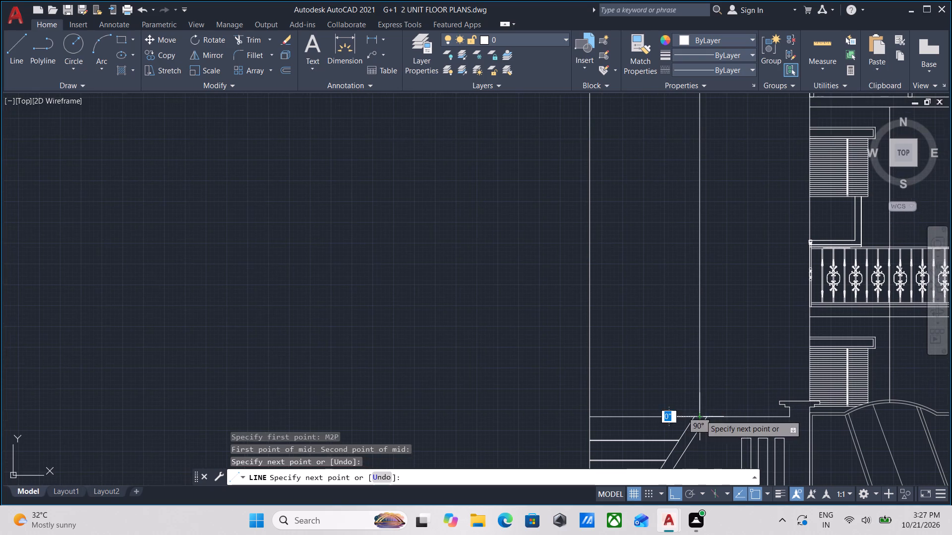
key("Escape")
Draw an 11' horizontal line across the tall block at mid-height, midway between the roof underside and the compound wall's top.
scroll(699, 406, "down", 3)
middle_click_drag(671, 384, 691, 409)
scroll(686, 390, "up", 1)
middle_click_drag(688, 386, 695, 373)
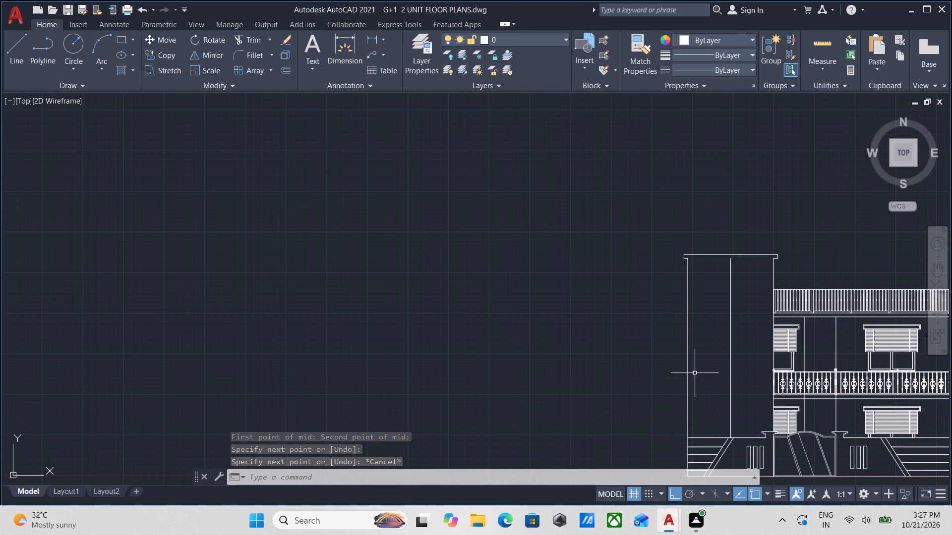
middle_click(695, 373)
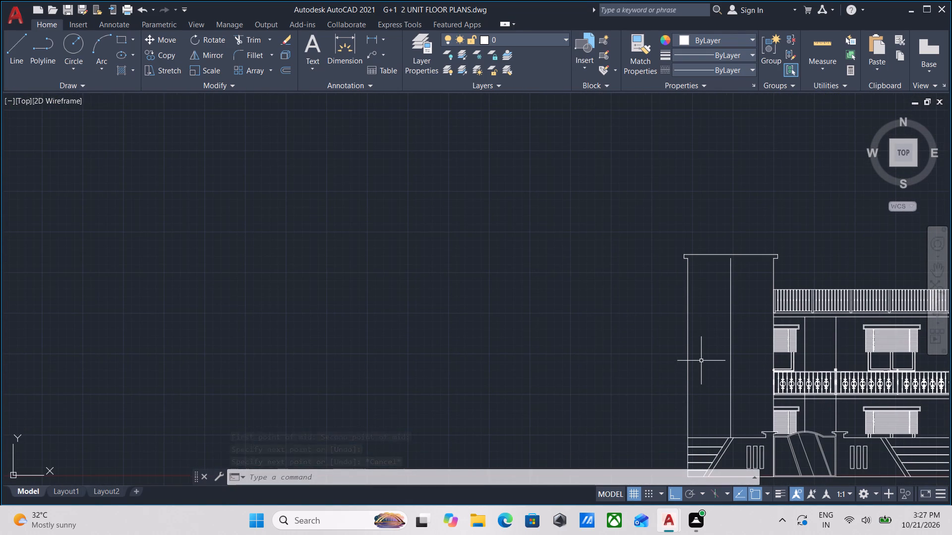
scroll(701, 361, "up", 1)
middle_click_drag(701, 361, 641, 353)
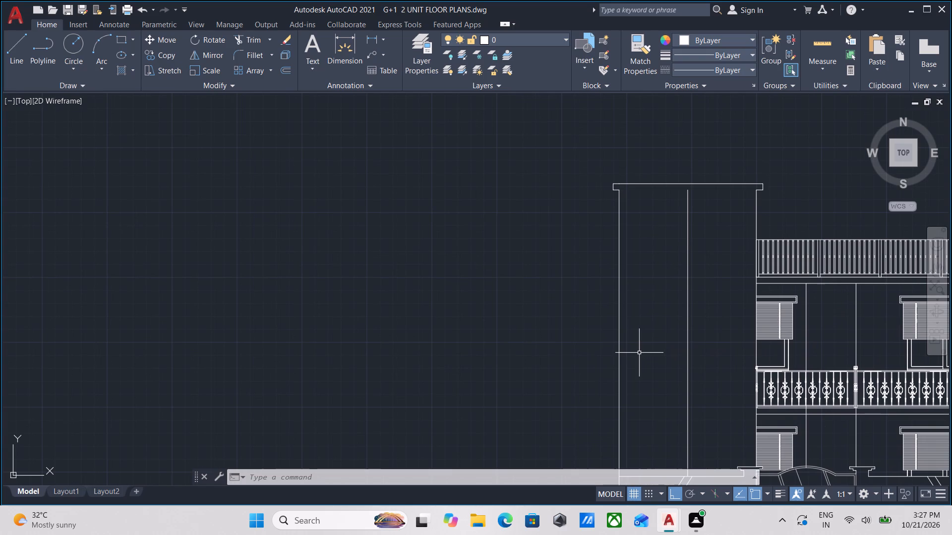
scroll(708, 291, "down", 1)
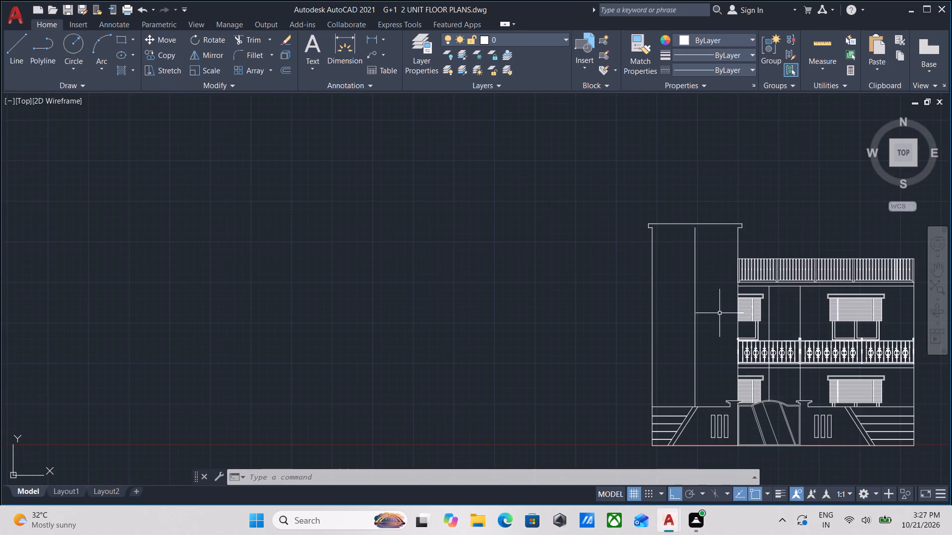
middle_click_drag(718, 313, 684, 260)
scroll(687, 258, "up", 1)
middle_click_drag(682, 258, 654, 298)
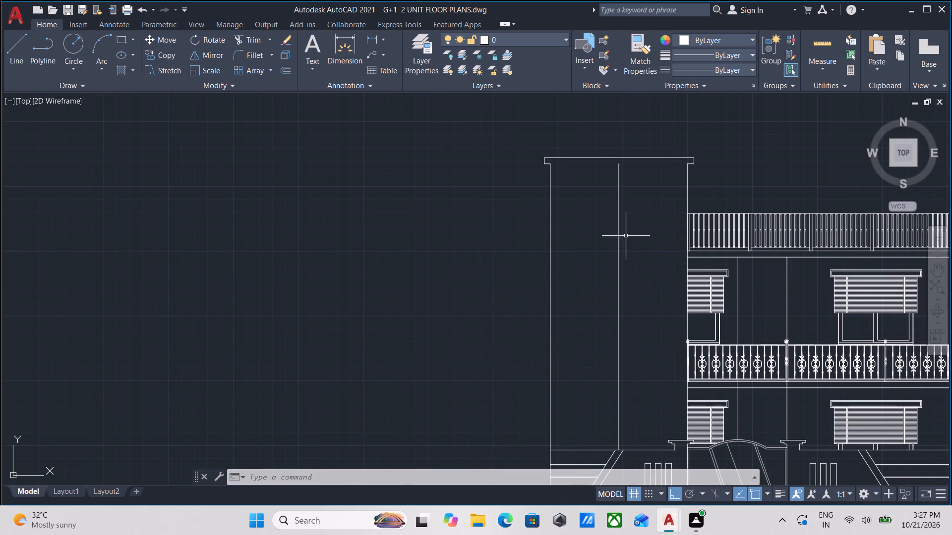
key("l")
key("Return")
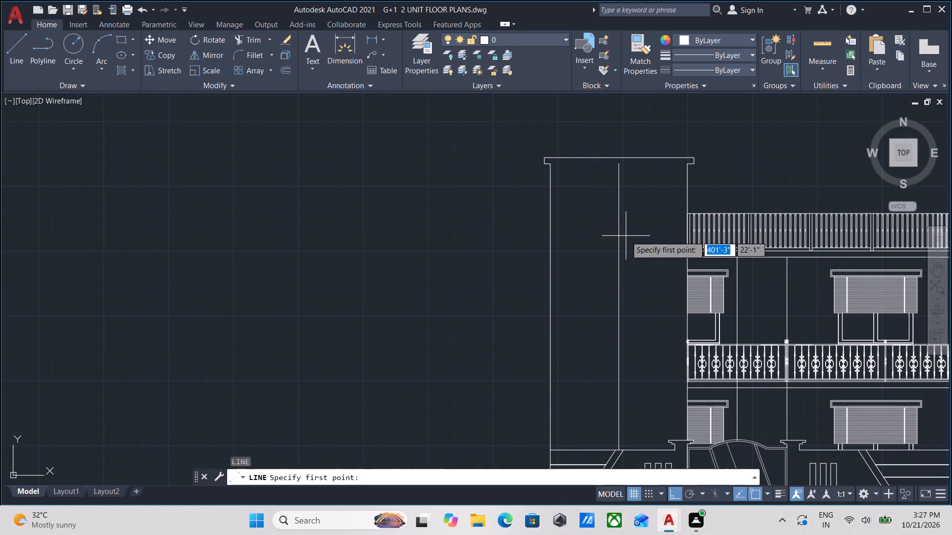
key("m")
type("2P")
key("Return")
scroll(548, 170, "up", 2)
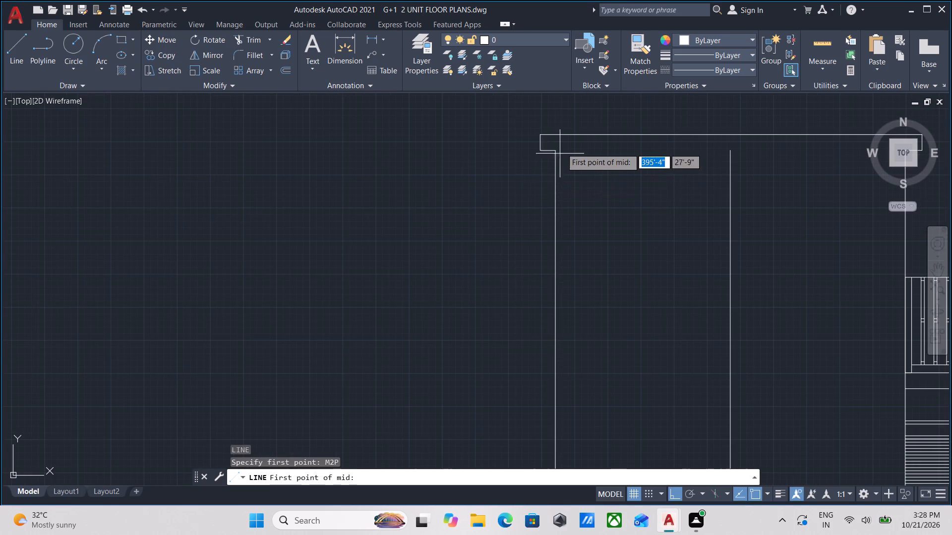
left_click(555, 152)
scroll(562, 282, "down", 2)
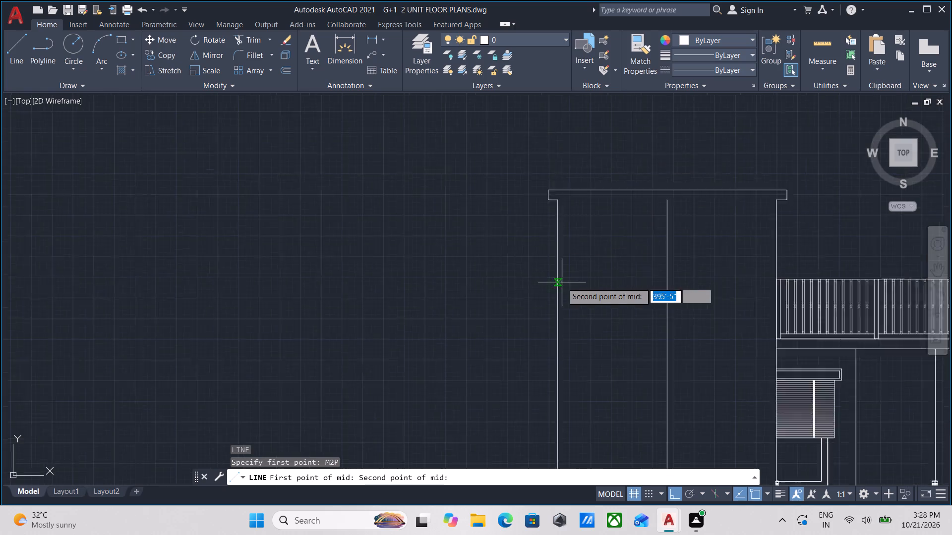
scroll(562, 282, "down", 1)
middle_click_drag(565, 255, 547, 85)
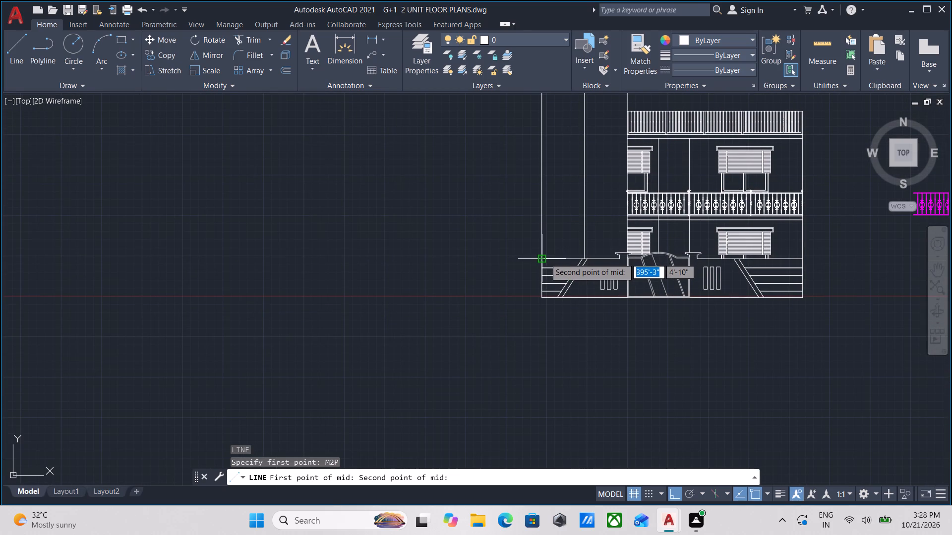
left_click(545, 256)
scroll(607, 160, "up", 1)
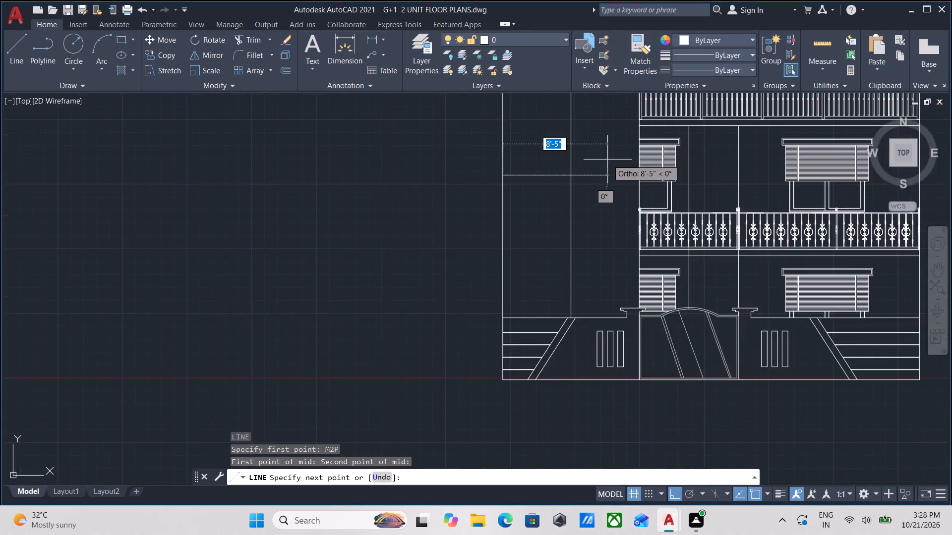
middle_click_drag(607, 164, 603, 252)
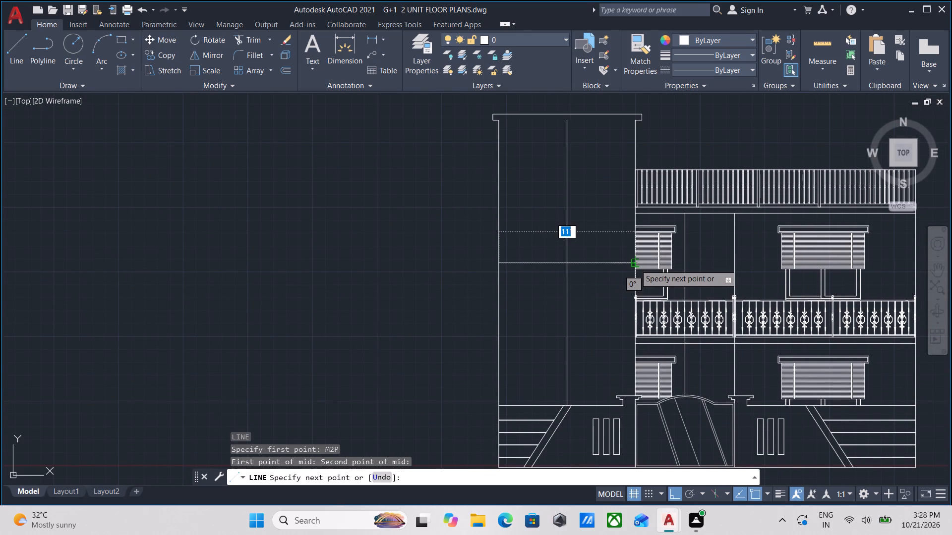
left_click(635, 265)
key("Escape")
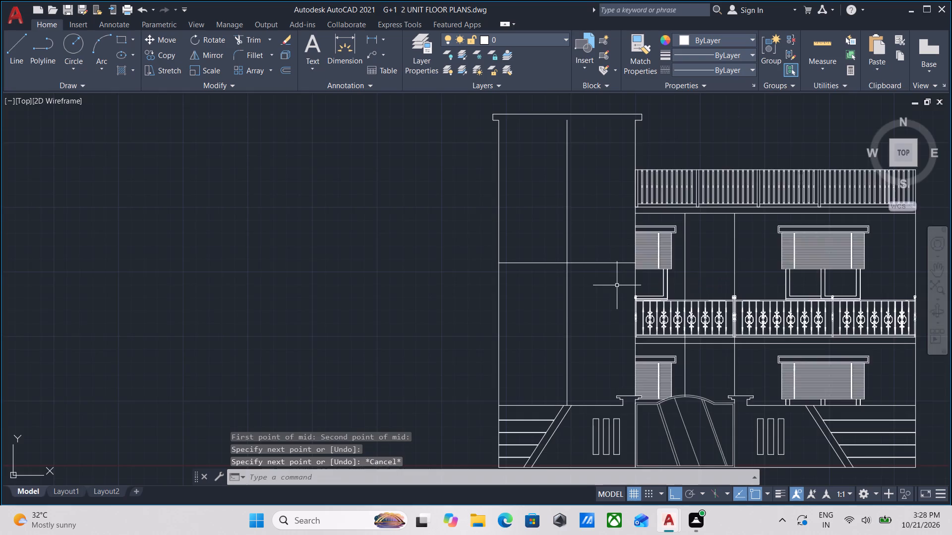
Examine the tall block's face and its two crossing centre lines against the adjoining balconies and roof railing.
scroll(602, 309, "up", 1)
scroll(594, 291, "down", 1)
middle_click_drag(598, 296, 623, 312)
scroll(600, 288, "down", 1)
middle_click_drag(599, 287, 613, 298)
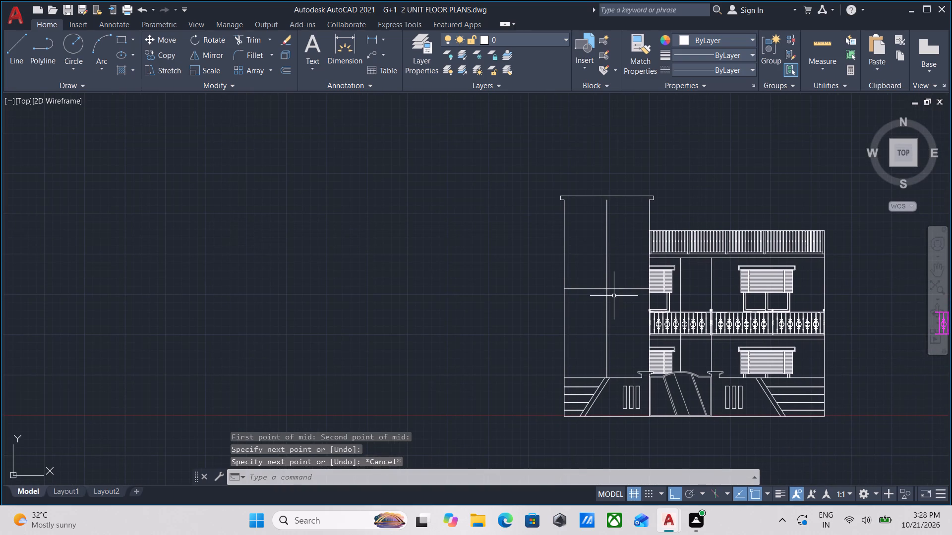
scroll(596, 296, "up", 2)
middle_click_drag(597, 259, 603, 248)
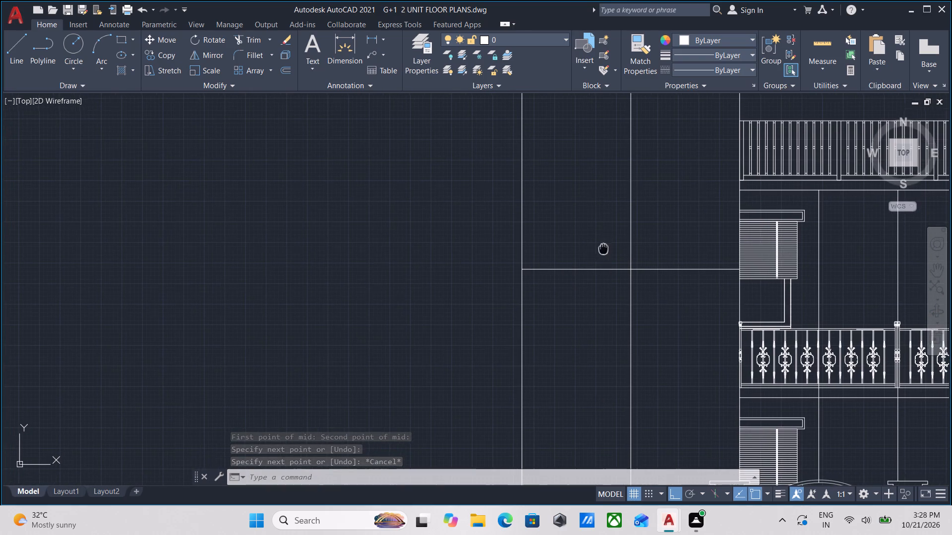
scroll(610, 259, "down", 1)
middle_click_drag(611, 267, 620, 313)
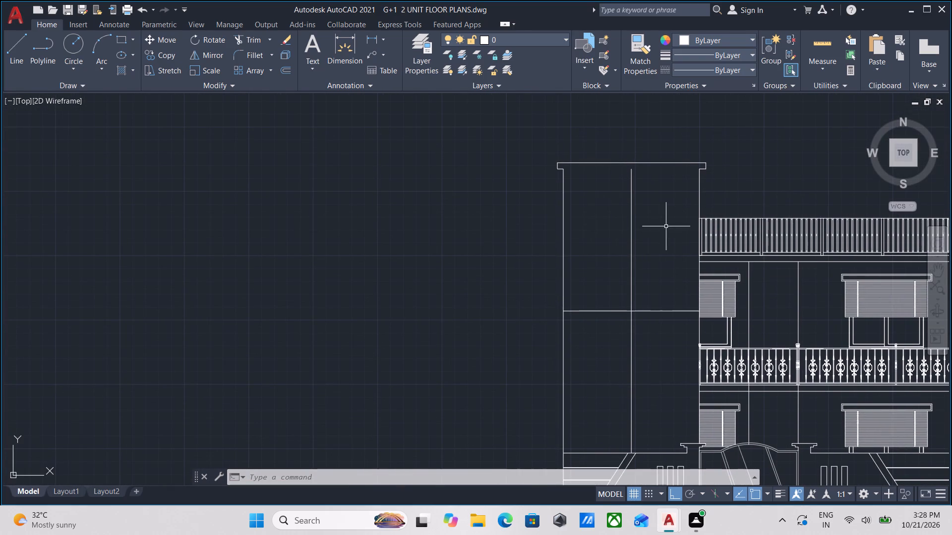
scroll(609, 198, "up", 1)
middle_click_drag(637, 188, 635, 214)
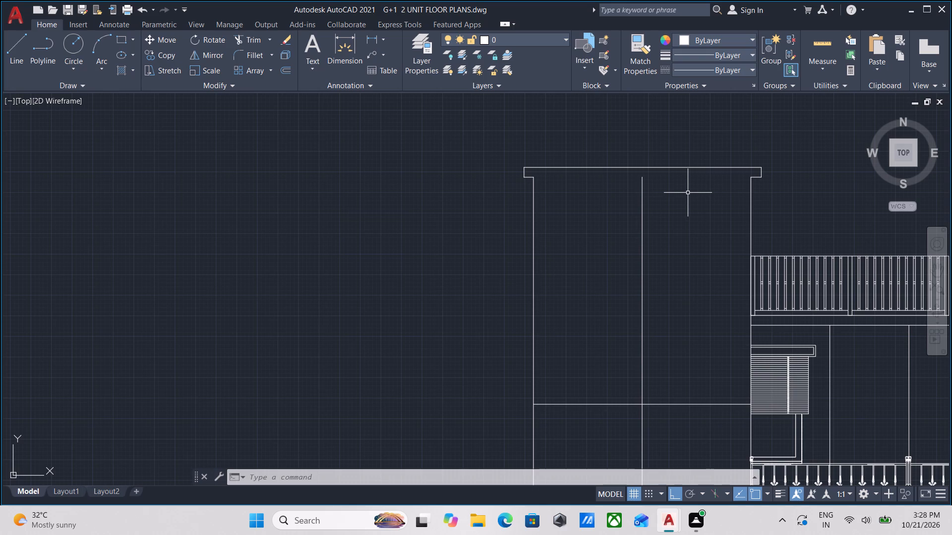
scroll(666, 217, "down", 3)
scroll(653, 306, "up", 2)
middle_click_drag(660, 295, 560, 284)
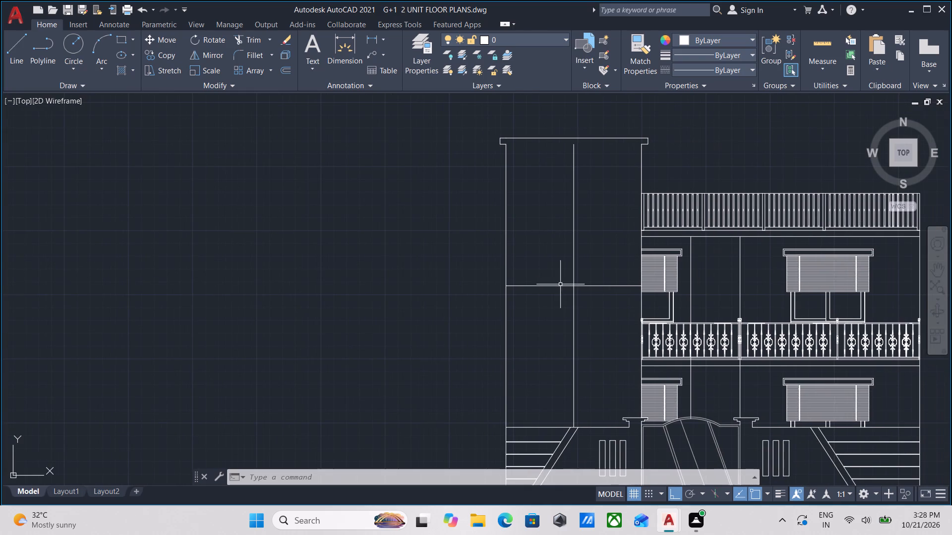
middle_click_drag(570, 305, 591, 334)
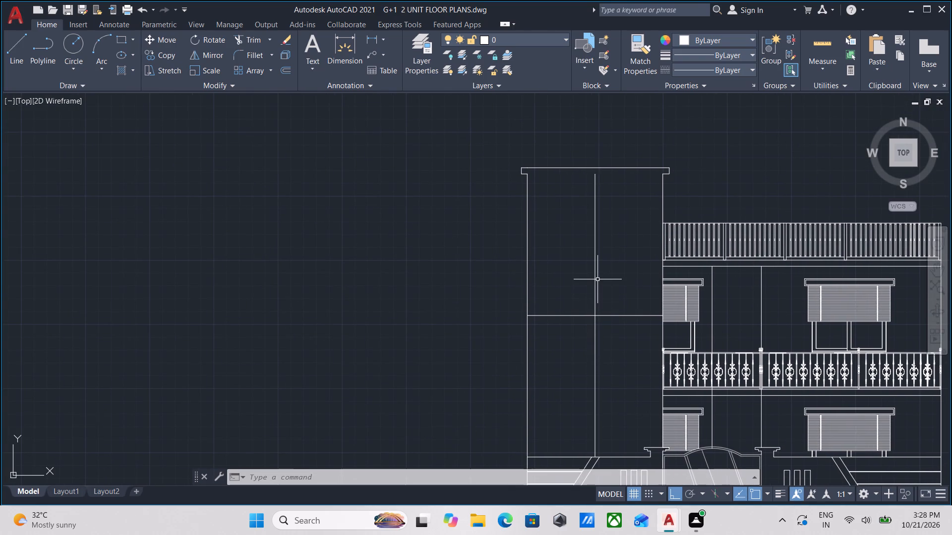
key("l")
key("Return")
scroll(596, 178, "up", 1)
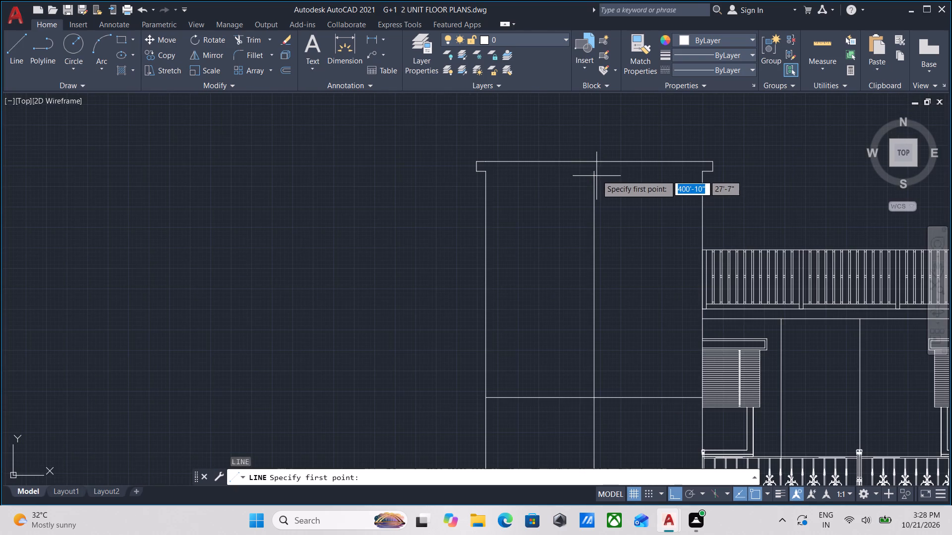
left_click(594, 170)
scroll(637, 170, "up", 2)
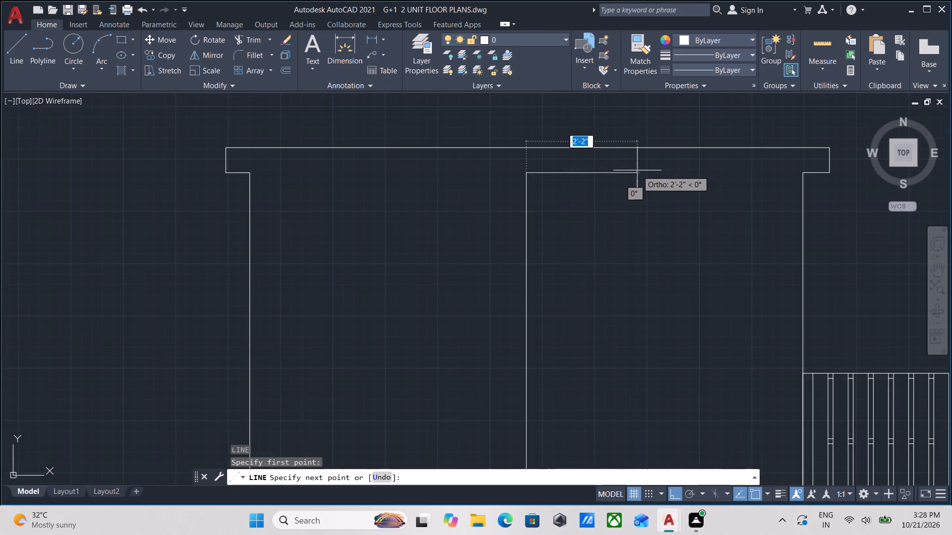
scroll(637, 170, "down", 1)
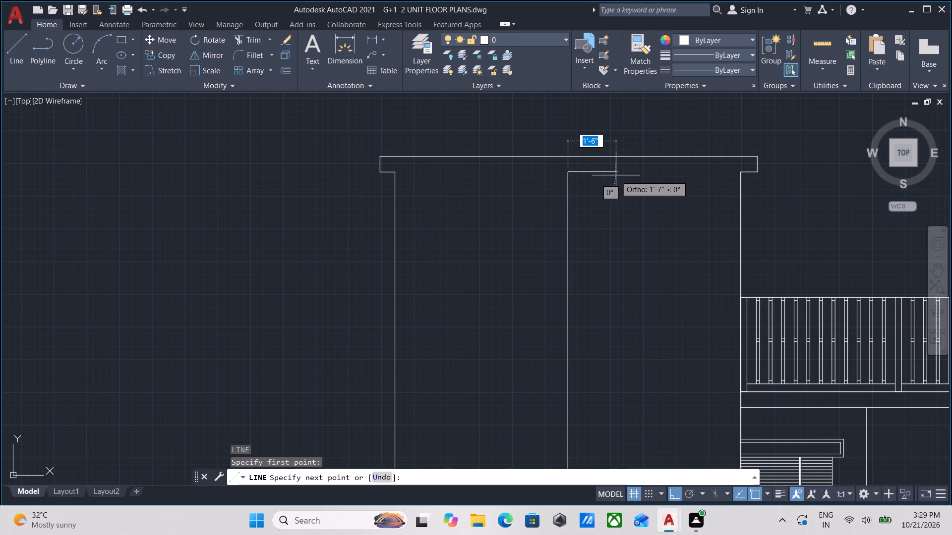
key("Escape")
Shorten the tall block's vertical centre line by lowering its upper end to about 9'-4" above the horizontal centre line.
scroll(603, 179, "down", 2)
middle_click_drag(604, 173, 597, 216)
scroll(593, 219, "up", 1)
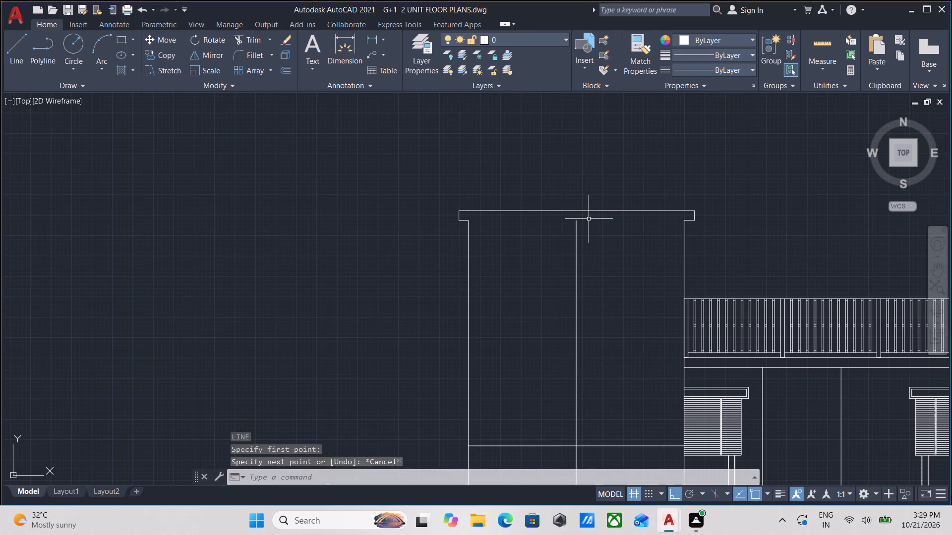
scroll(589, 219, "up", 1)
left_click(589, 219)
left_click(543, 239)
left_click(570, 219)
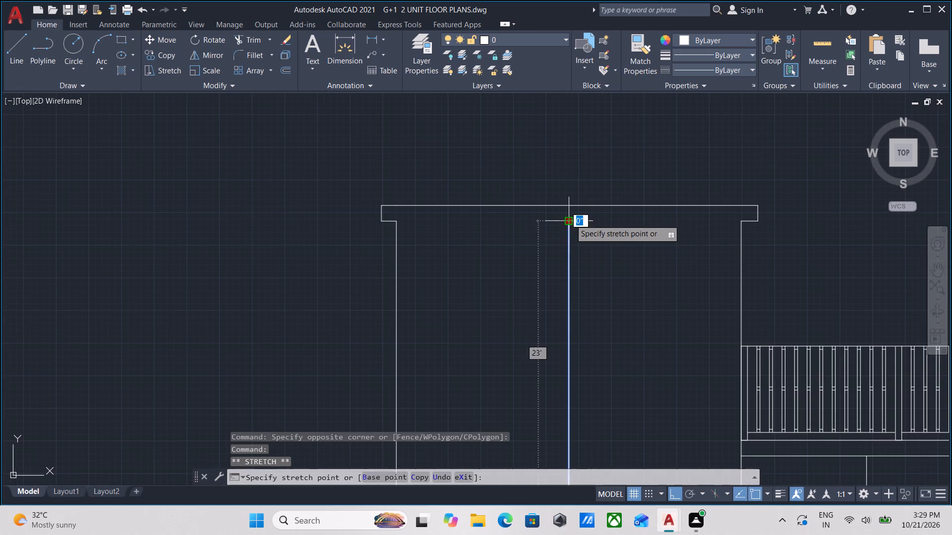
left_click(576, 290)
key("Escape")
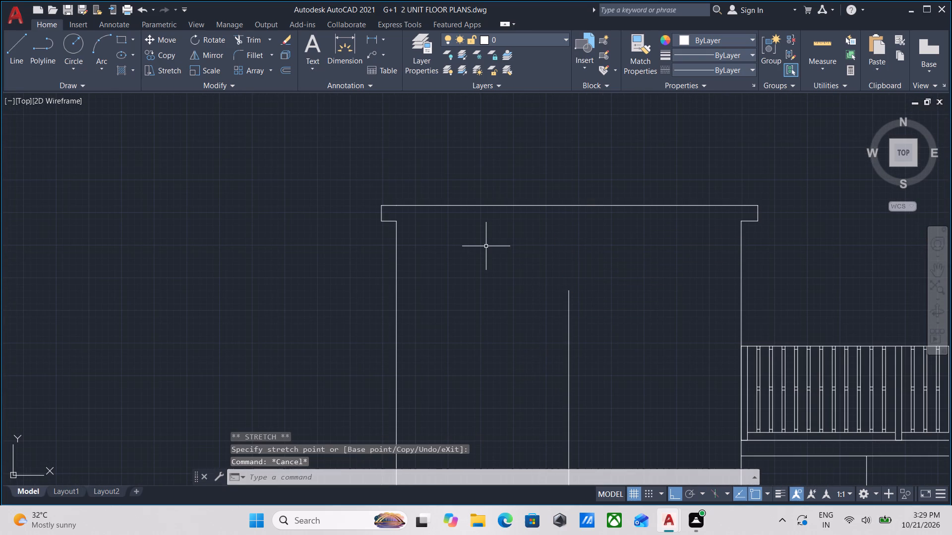
Examine the tall block's face and its centre lines against the adjoining roof railing, windows and first-floor balcony.
middle_click_drag(454, 238, 561, 238)
scroll(581, 214, "down", 2)
middle_click_drag(581, 214, 521, 202)
scroll(492, 204, "up", 2)
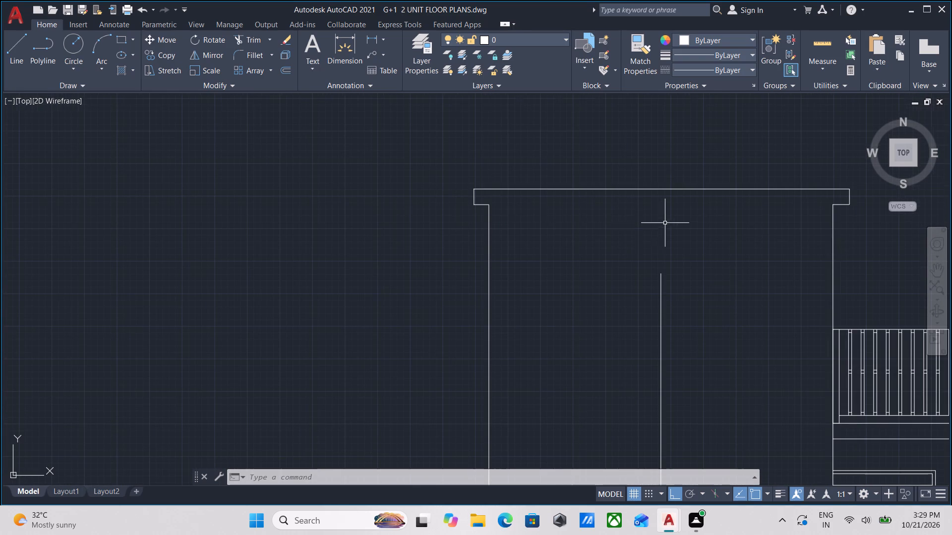
scroll(665, 223, "down", 1)
middle_click_drag(665, 223, 587, 151)
middle_click_drag(652, 211, 625, 194)
middle_click_drag(661, 182, 625, 179)
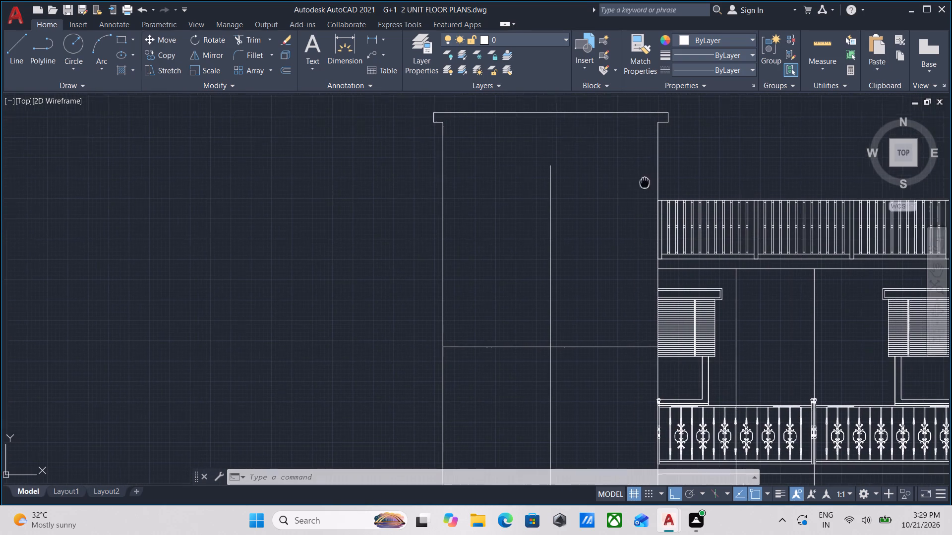
middle_click_drag(625, 179, 586, 162)
middle_click_drag(587, 160, 588, 168)
middle_click_drag(595, 216, 607, 183)
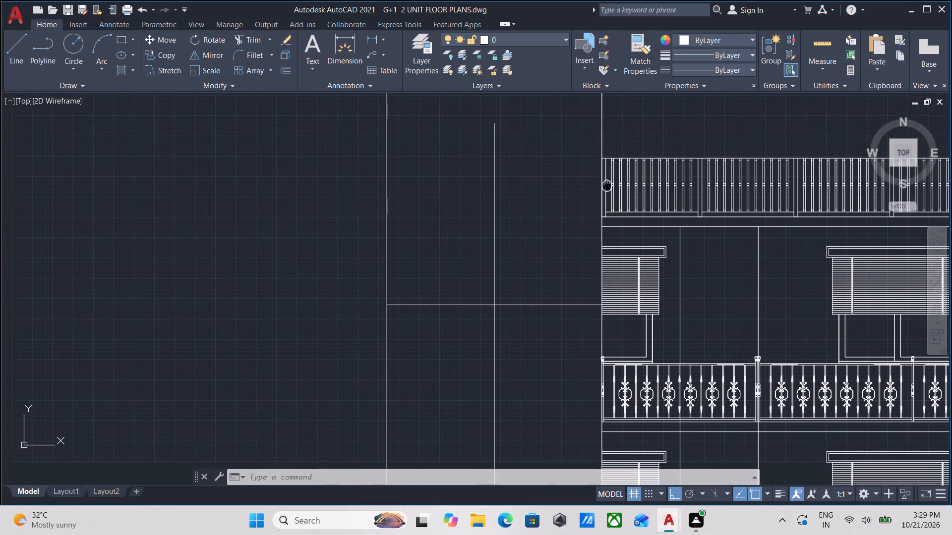
middle_click_drag(607, 183, 607, 183)
middle_click_drag(585, 306, 599, 234)
scroll(629, 361, "up", 1)
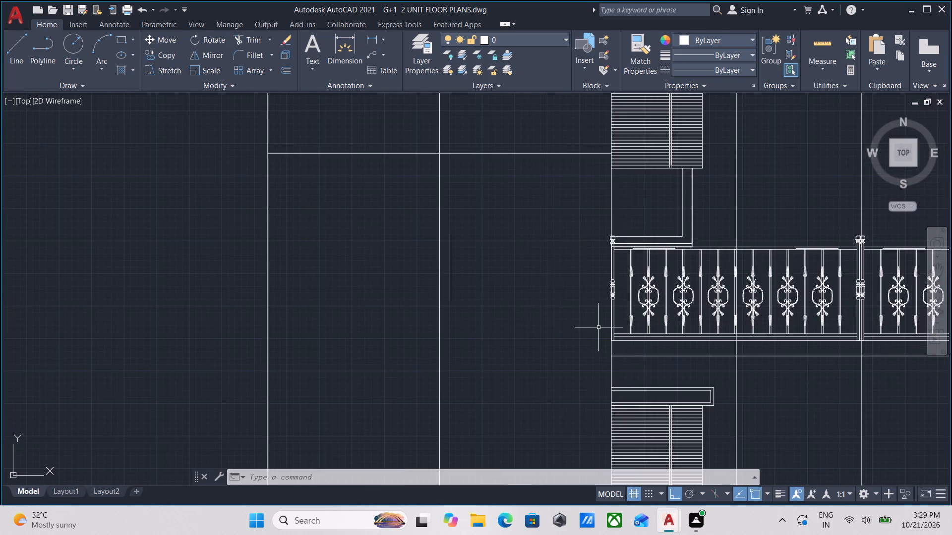
scroll(602, 333, "up", 1)
scroll(595, 328, "down", 1)
middle_click_drag(594, 327, 624, 357)
scroll(625, 358, "down", 3)
middle_click_drag(628, 357, 640, 355)
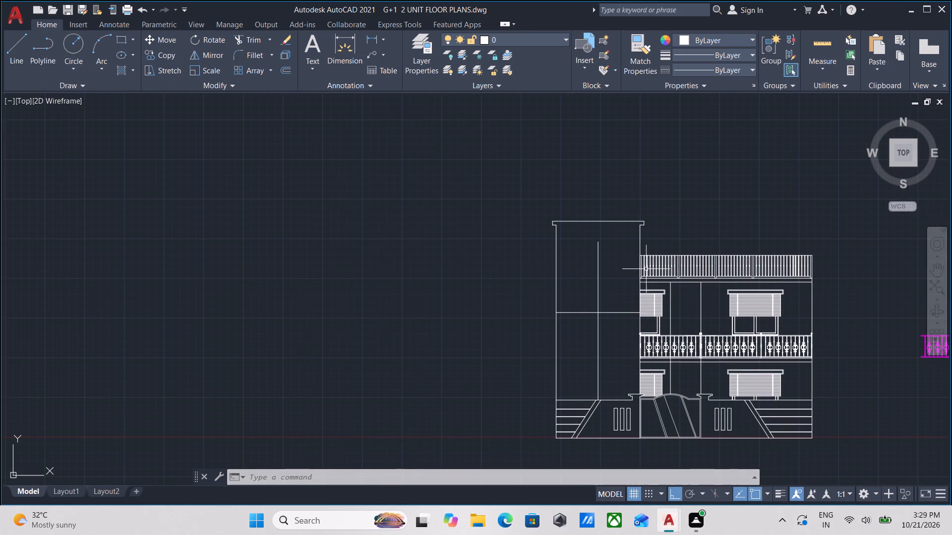
scroll(634, 232, "up", 1)
middle_click_drag(619, 239, 619, 191)
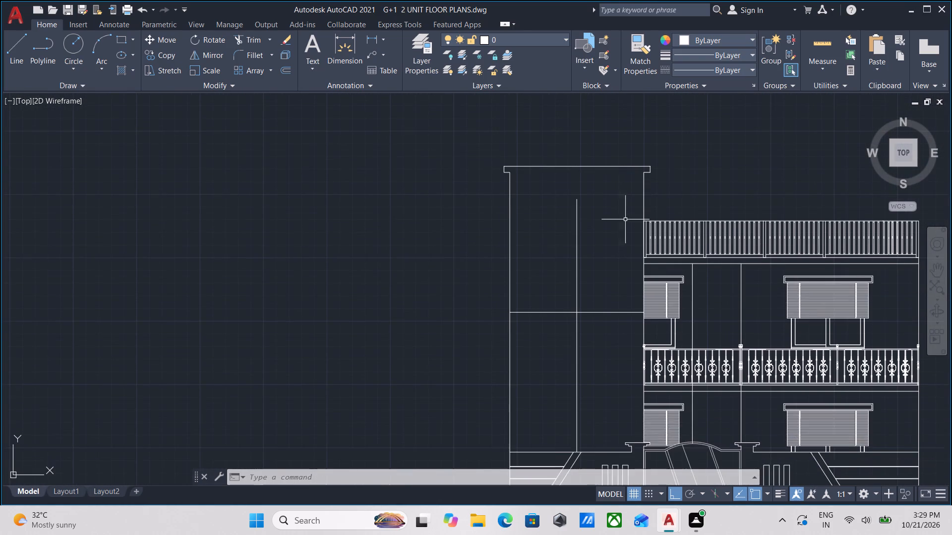
scroll(656, 358, "up", 2)
middle_click_drag(652, 379, 650, 322)
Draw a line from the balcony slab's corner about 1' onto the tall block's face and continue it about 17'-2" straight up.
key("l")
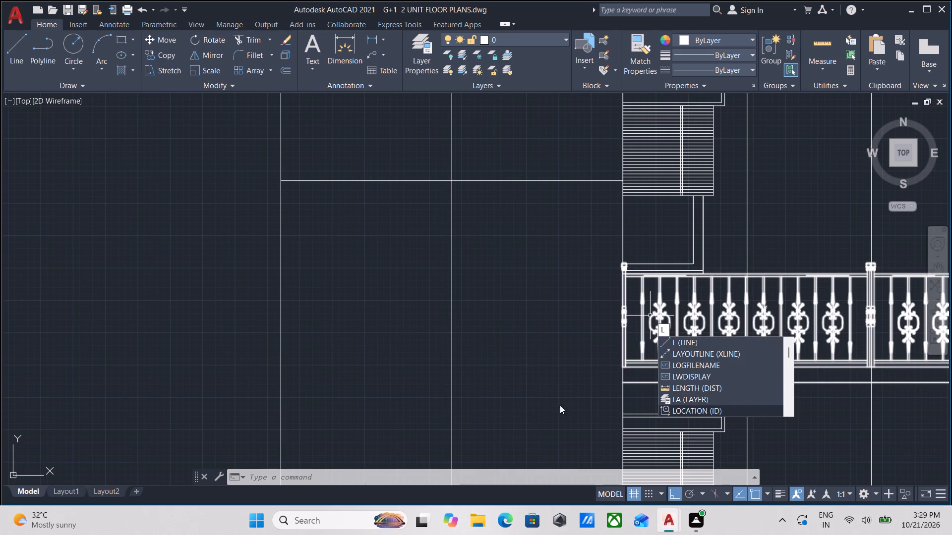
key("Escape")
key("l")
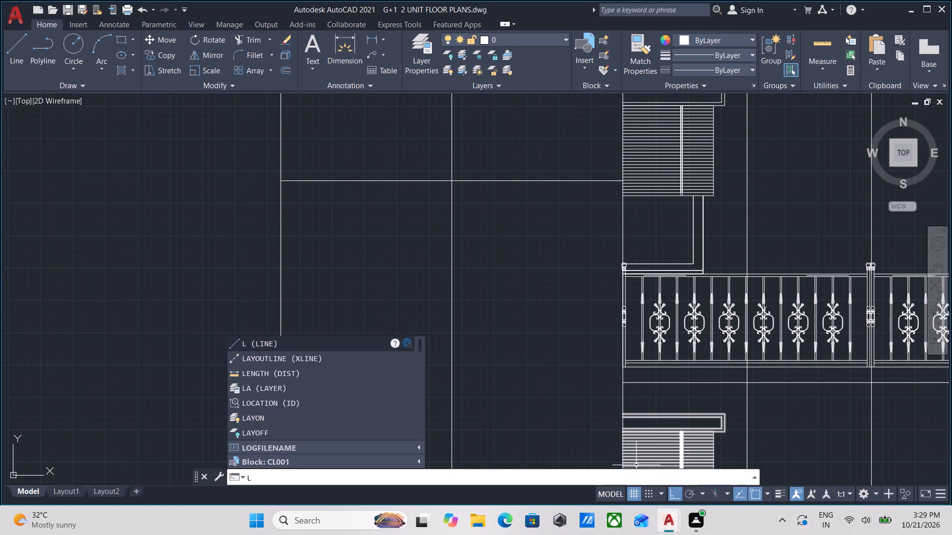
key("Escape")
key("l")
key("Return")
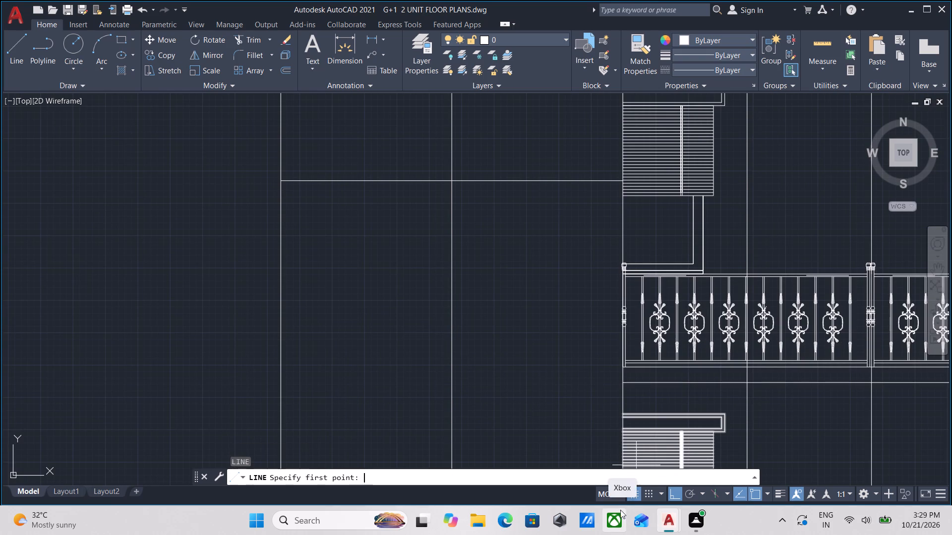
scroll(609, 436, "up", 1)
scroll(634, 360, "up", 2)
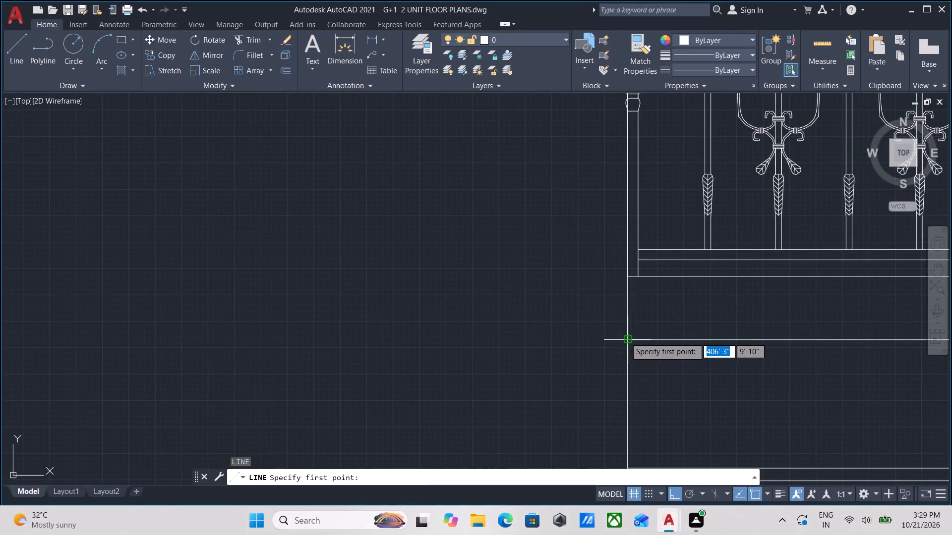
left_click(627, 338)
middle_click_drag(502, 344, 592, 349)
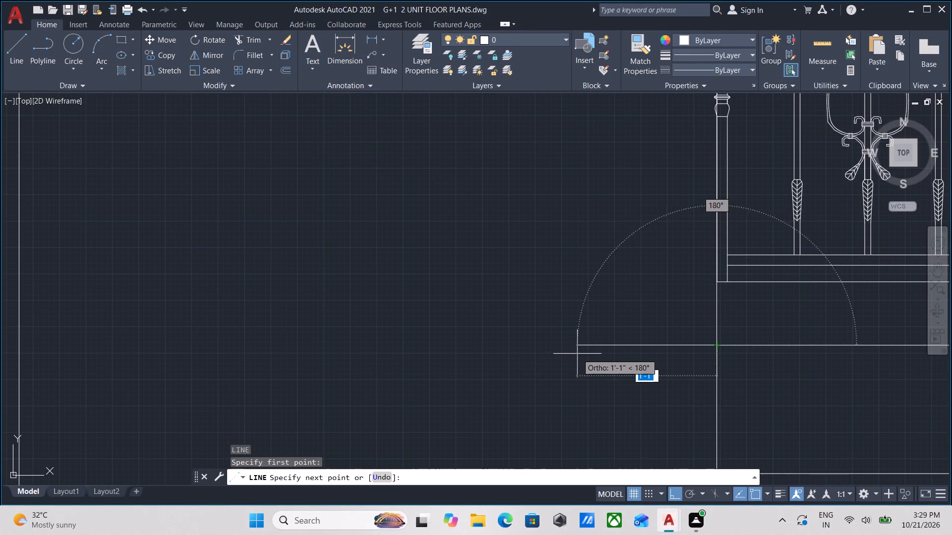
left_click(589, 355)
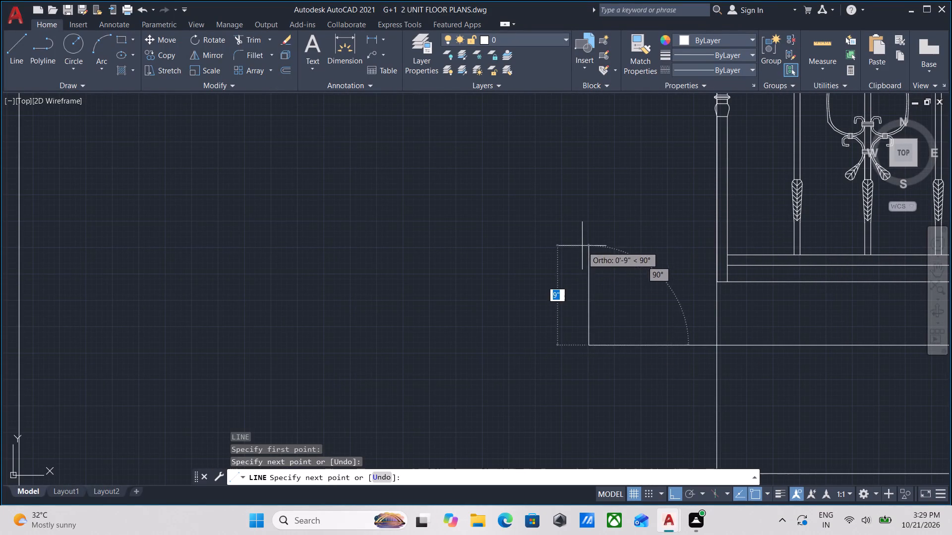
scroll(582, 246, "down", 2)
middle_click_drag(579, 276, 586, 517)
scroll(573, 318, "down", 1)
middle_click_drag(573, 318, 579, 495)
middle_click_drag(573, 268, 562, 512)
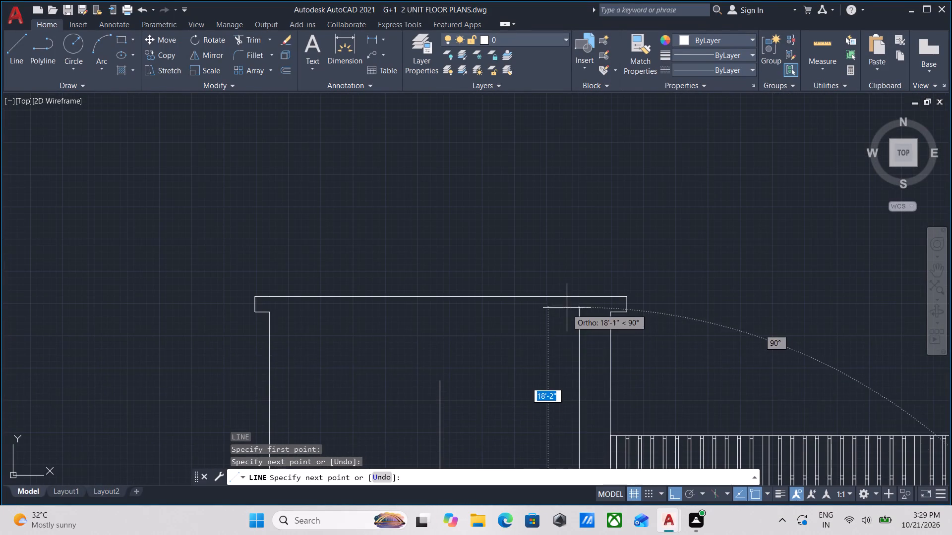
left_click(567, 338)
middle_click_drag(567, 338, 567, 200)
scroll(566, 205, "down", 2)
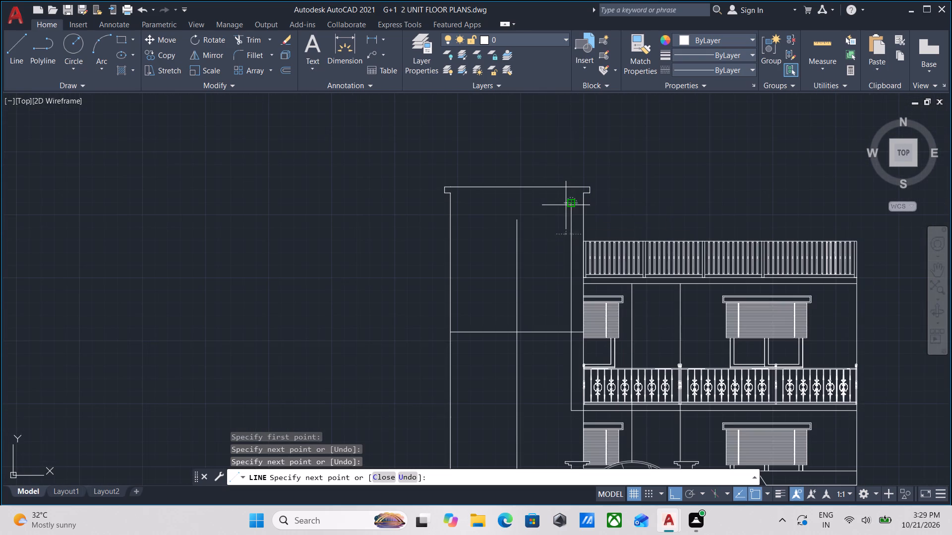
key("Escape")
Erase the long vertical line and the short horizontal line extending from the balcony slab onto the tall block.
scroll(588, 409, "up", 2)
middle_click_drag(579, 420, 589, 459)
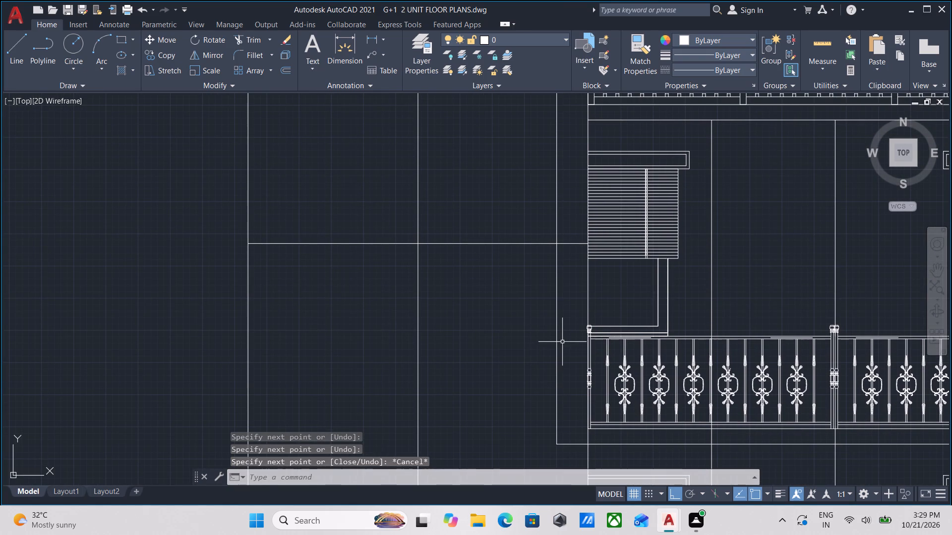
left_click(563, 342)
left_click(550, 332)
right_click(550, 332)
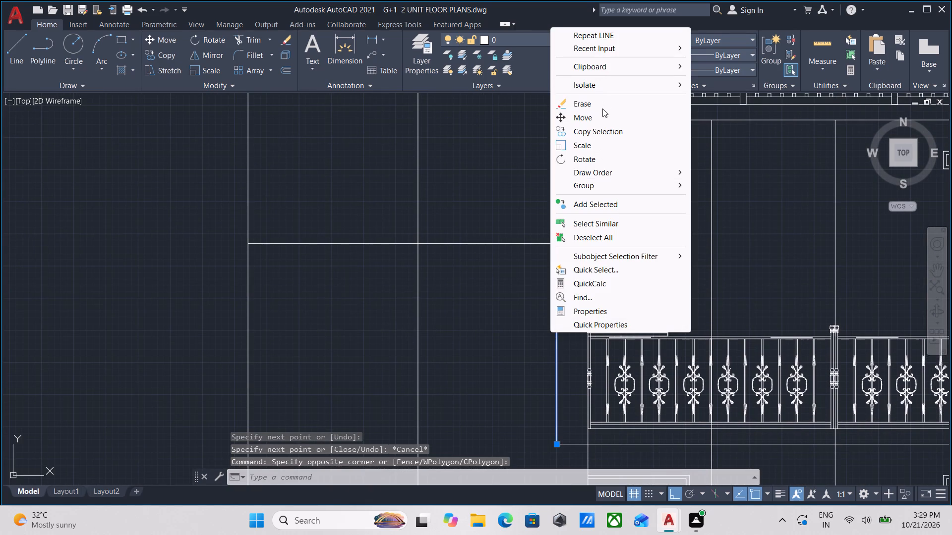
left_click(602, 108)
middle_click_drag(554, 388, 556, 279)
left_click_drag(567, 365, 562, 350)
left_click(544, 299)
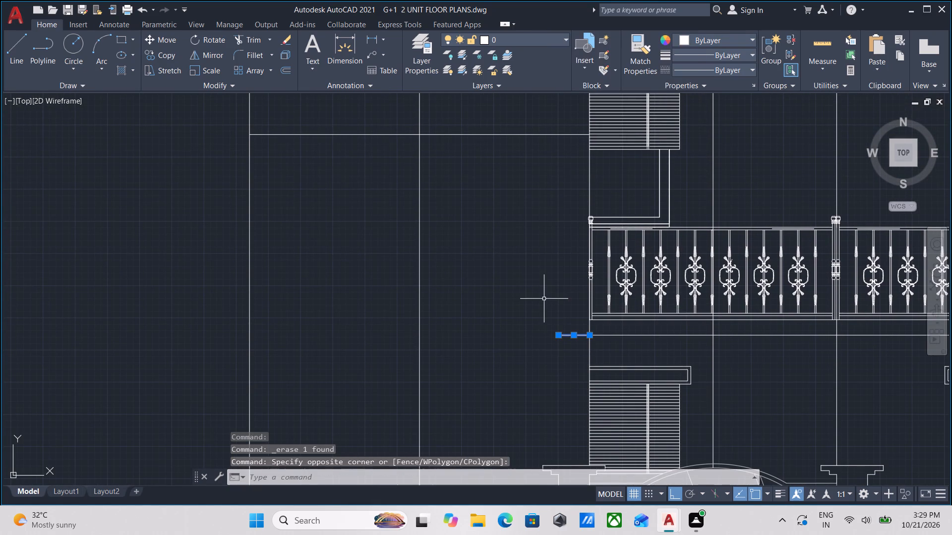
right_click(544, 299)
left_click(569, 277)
Draw a line from the vertical centre line's upper end about 2' towards the balconies, continuing down about 9'-4" to the horizontal centre line.
scroll(569, 277, "down", 2)
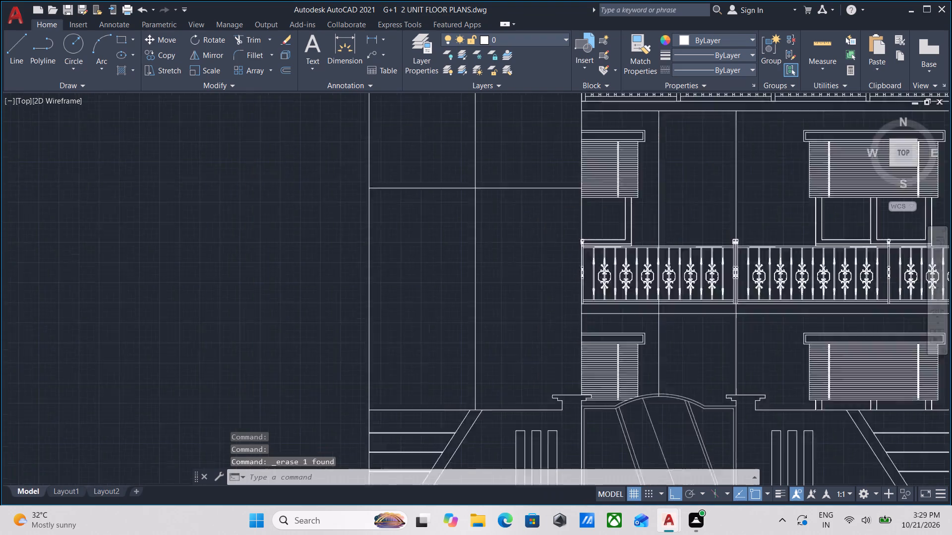
scroll(569, 277, "down", 1)
middle_click_drag(569, 277, 614, 288)
middle_click_drag(600, 283, 625, 320)
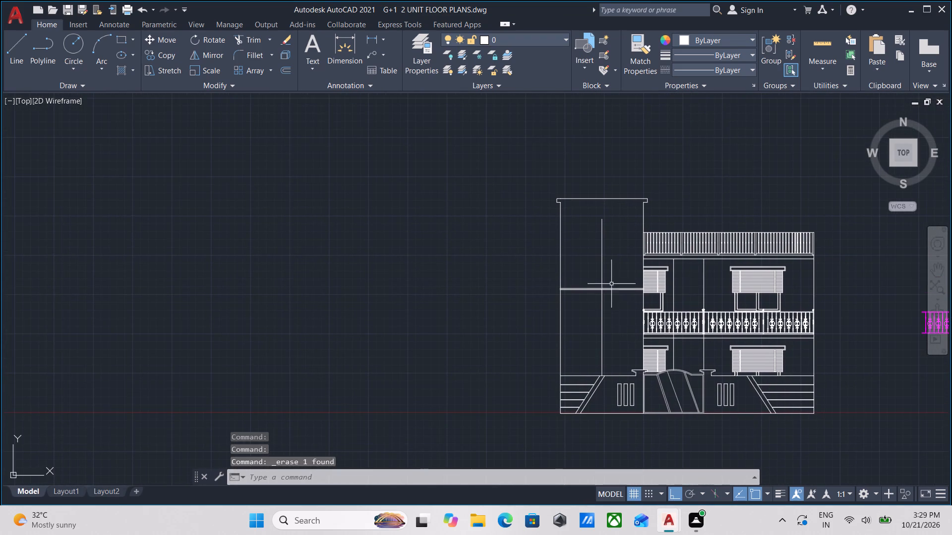
scroll(611, 282, "up", 2)
middle_click_drag(609, 263, 613, 301)
middle_click_drag(605, 236, 618, 258)
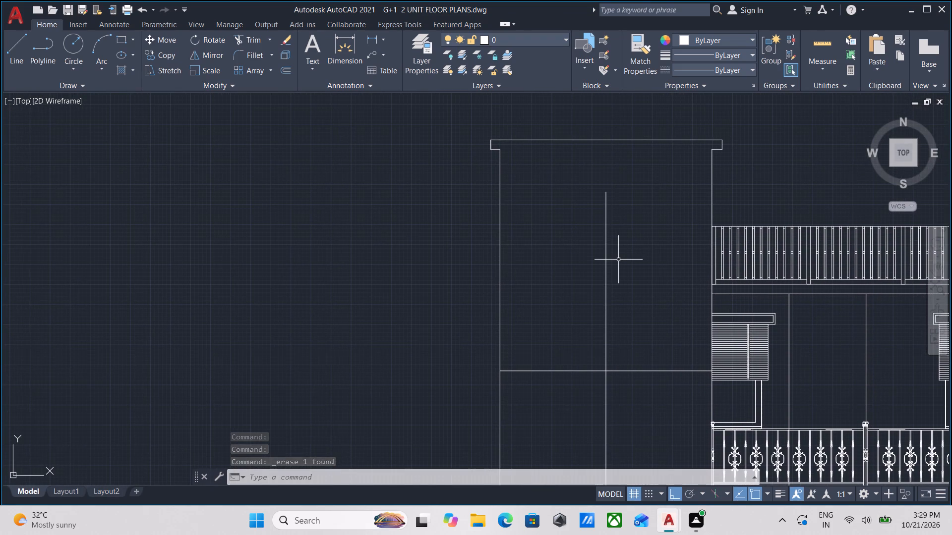
key("l")
key("Return")
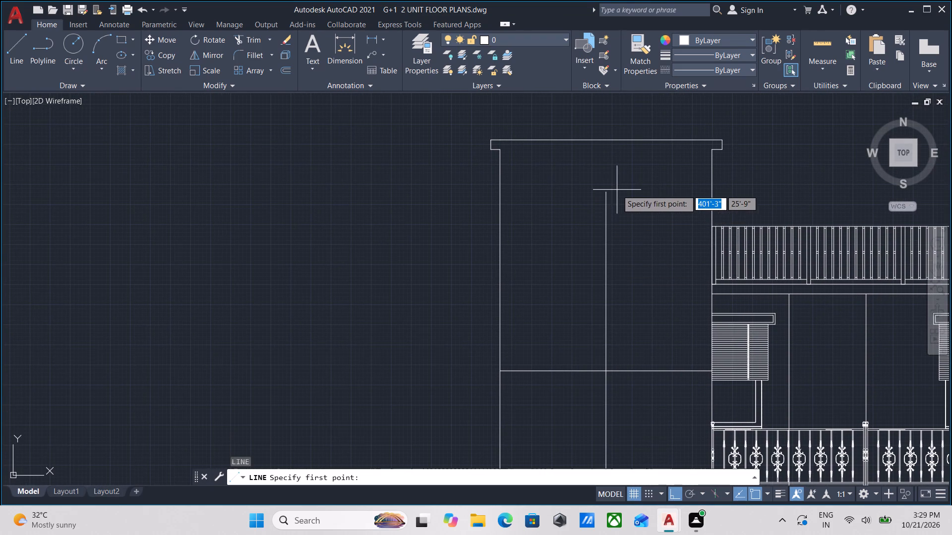
left_click(607, 194)
scroll(622, 190, "up", 2)
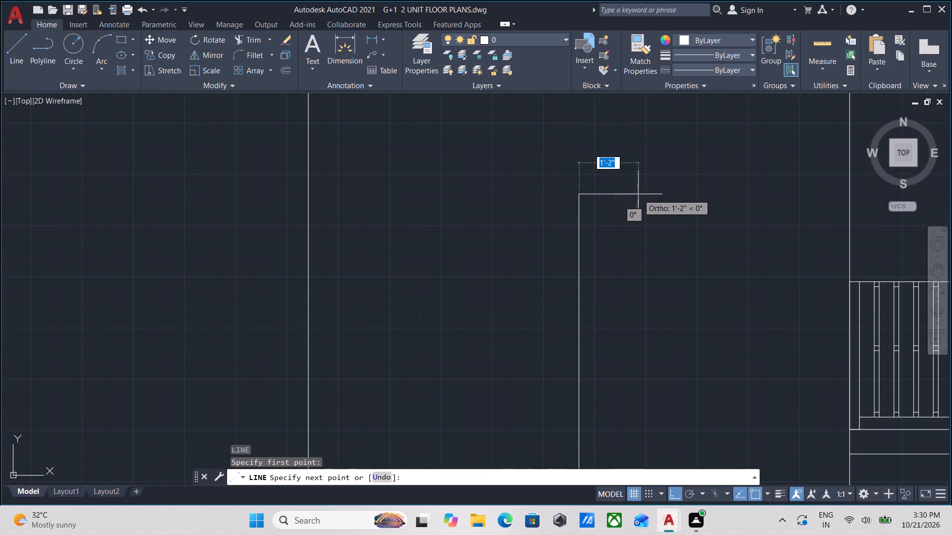
scroll(638, 194, "down", 2)
scroll(638, 194, "up", 2)
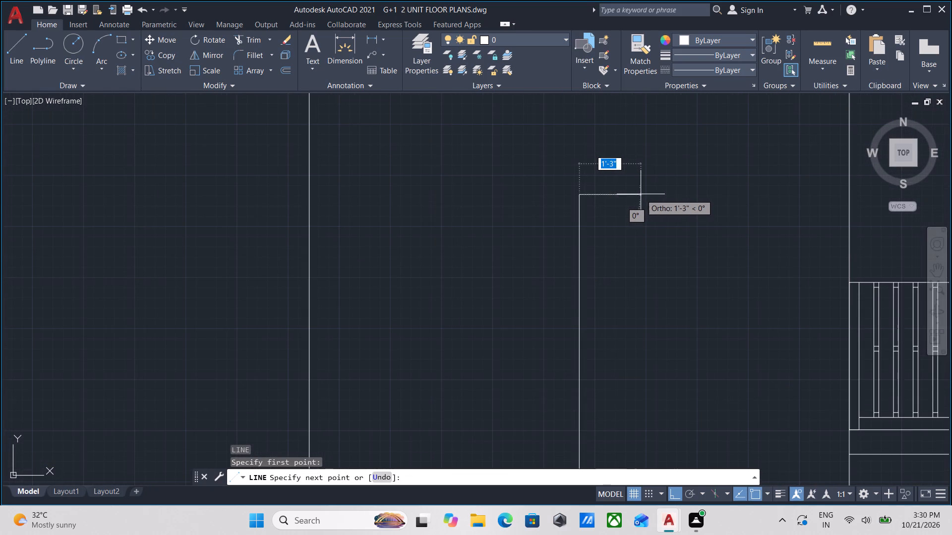
scroll(637, 196, "down", 1)
middle_click_drag(637, 196, 641, 205)
scroll(650, 204, "down", 1)
middle_click(650, 204)
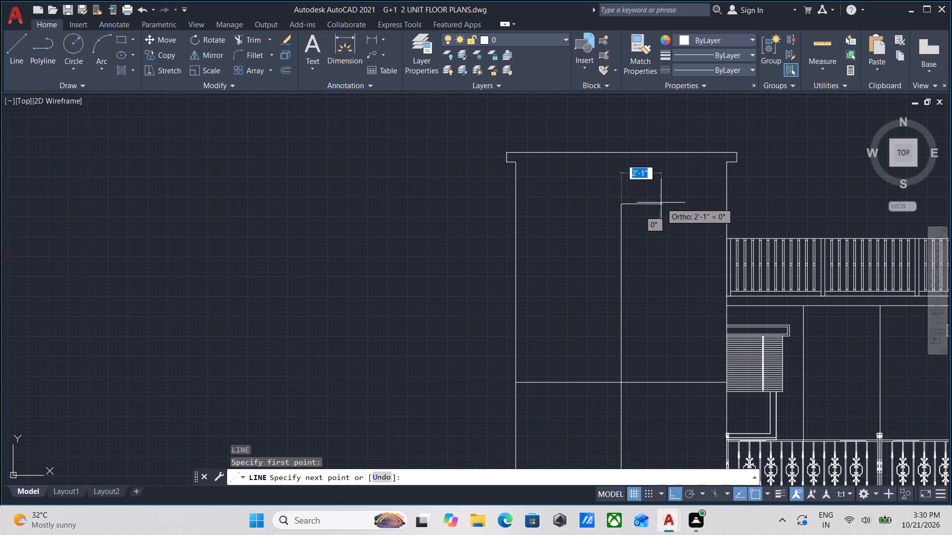
left_click(659, 203)
middle_click_drag(665, 369, 662, 271)
scroll(659, 341, "down", 2)
middle_click_drag(659, 341, 658, 293)
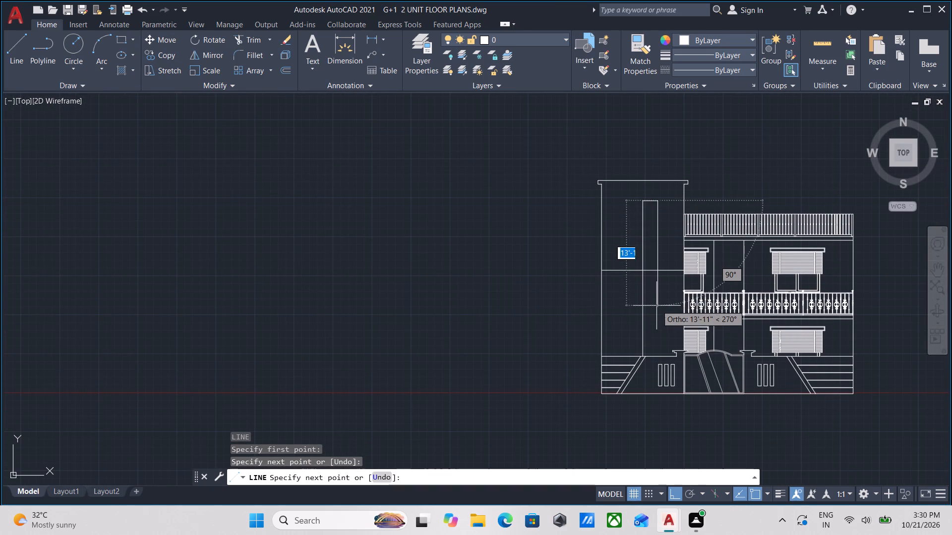
scroll(656, 308, "up", 2)
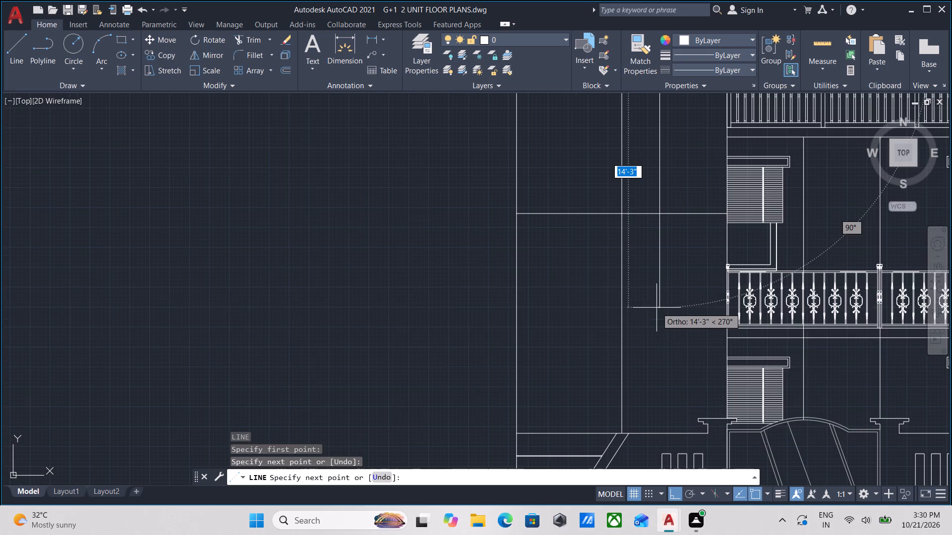
left_click(655, 214)
middle_click_drag(655, 214, 657, 333)
key("Escape")
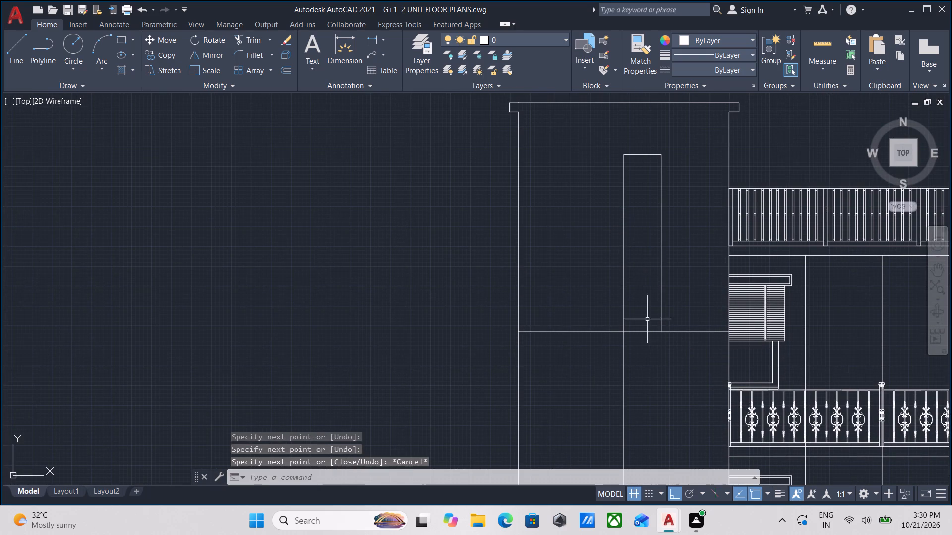
Trim the horizontal centre line between the narrow rectangle and the tall block's balcony-side edge.
middle_click_drag(616, 266, 618, 294)
middle_click_drag(685, 371, 678, 344)
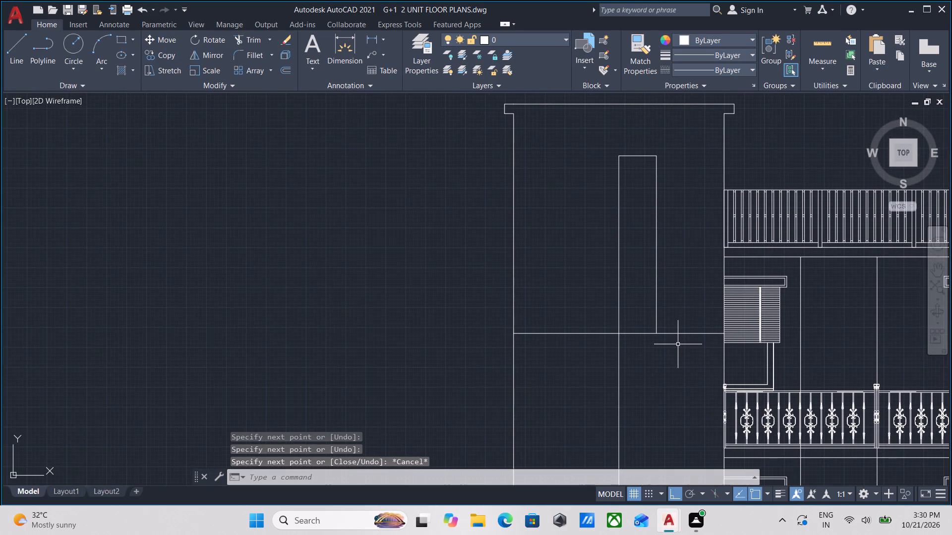
type("TR")
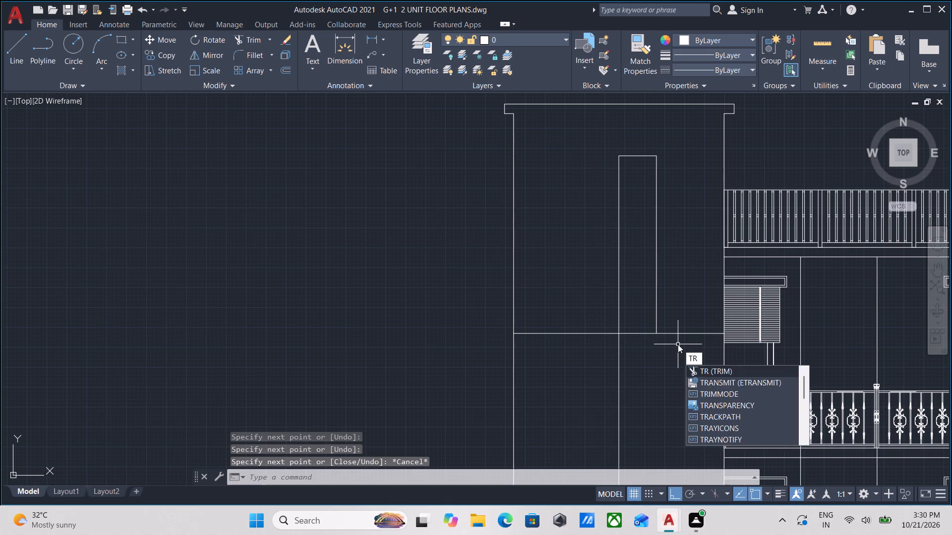
key("Return")
left_click(678, 344)
left_click(680, 282)
key("Escape")
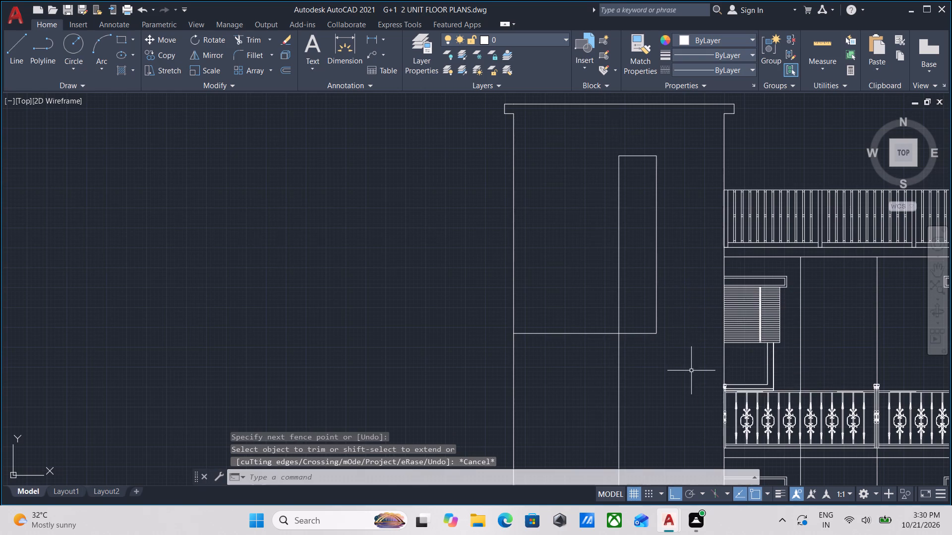
left_click(691, 371)
key("Escape")
Trim away the vertical centre line below the narrow rectangle on the tall block's face.
middle_click_drag(627, 387, 629, 335)
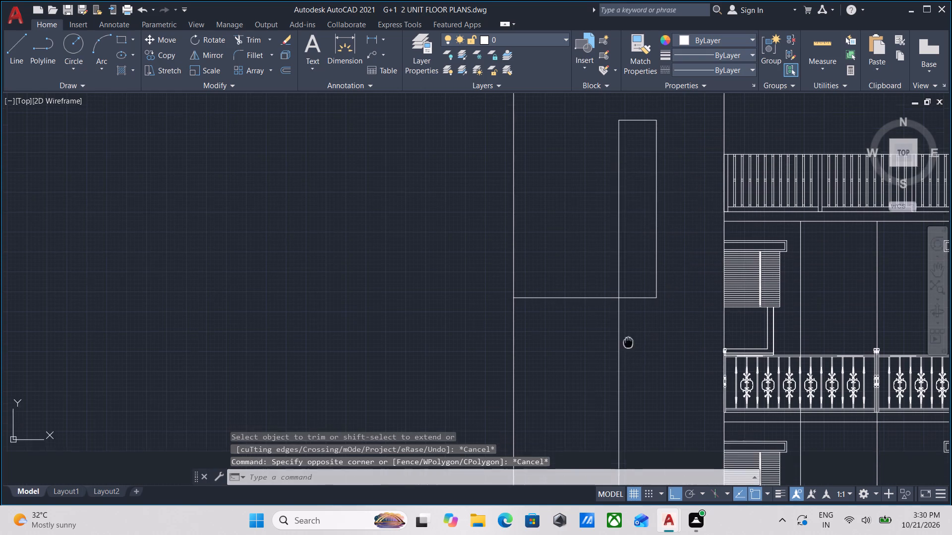
middle_click_drag(629, 335, 630, 329)
type("TR")
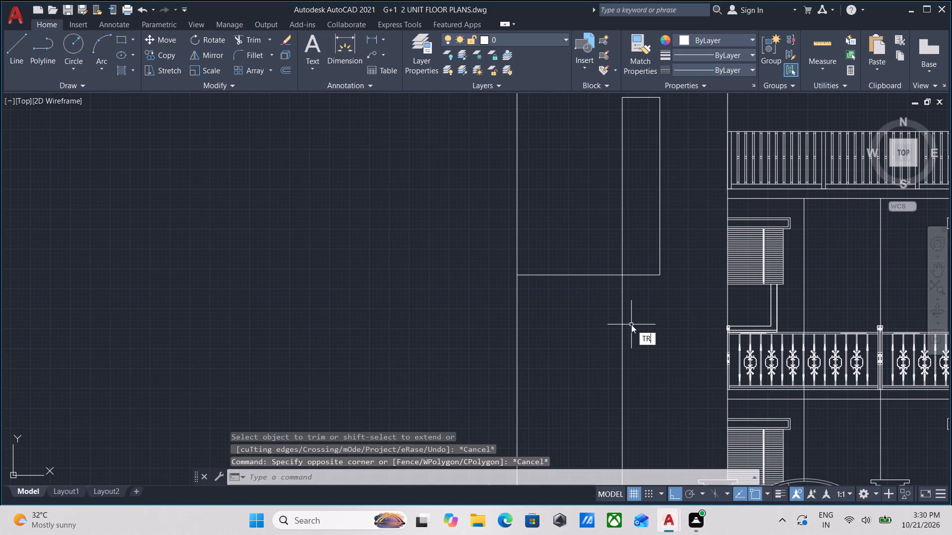
key("Return")
left_click(631, 324)
double_click(606, 325)
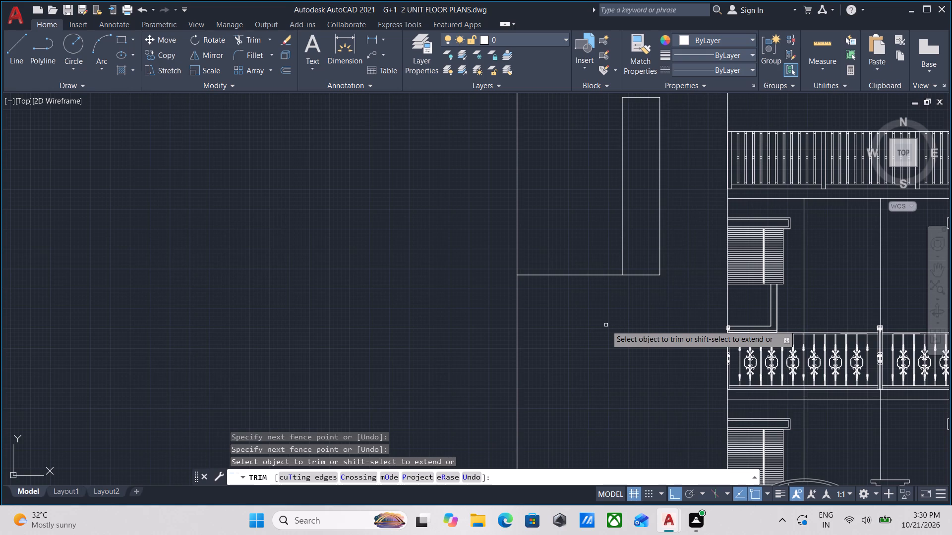
left_click(599, 291)
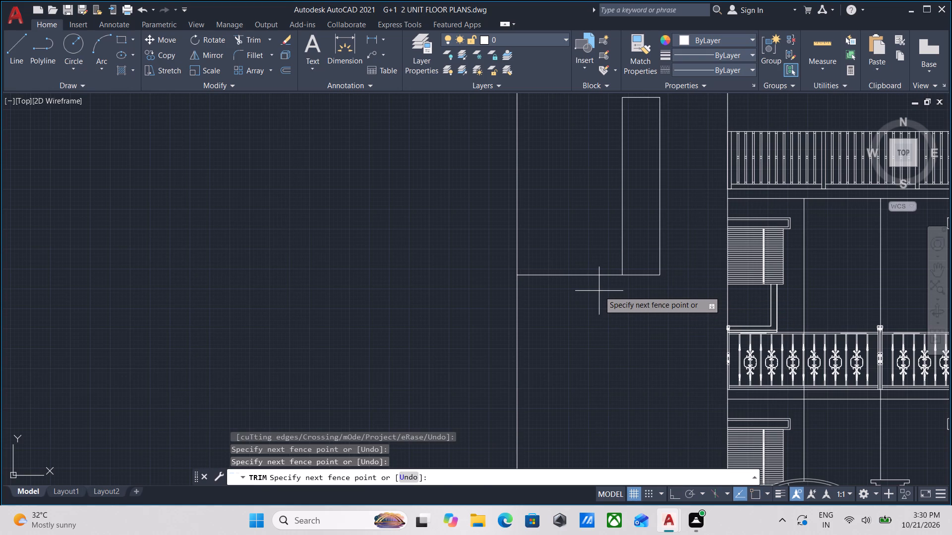
key("Escape")
scroll(597, 312, "down", 2)
key("Escape")
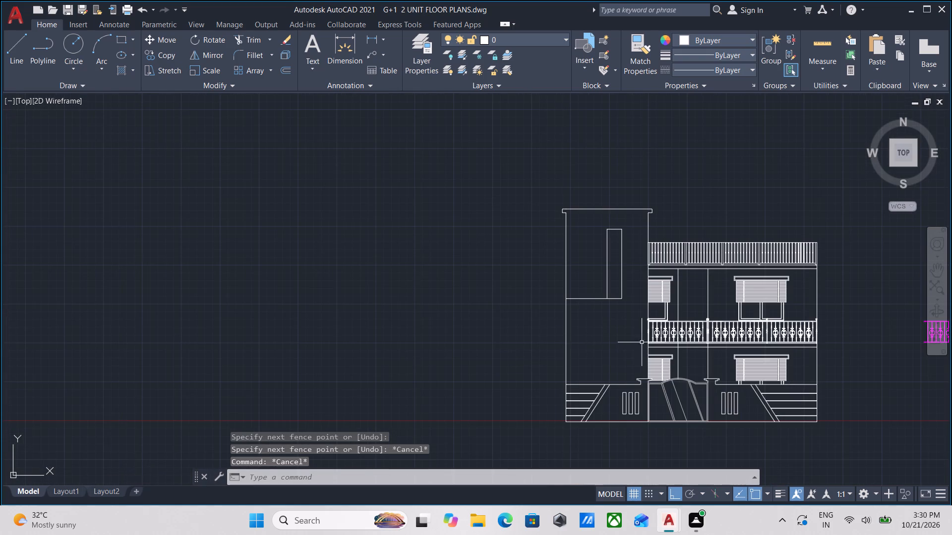
Trim the remaining horizontal centre line between the tall block's outer edge and the narrow rectangle.
scroll(662, 332, "up", 3)
middle_click_drag(496, 284, 688, 366)
middle_click_drag(589, 367, 632, 363)
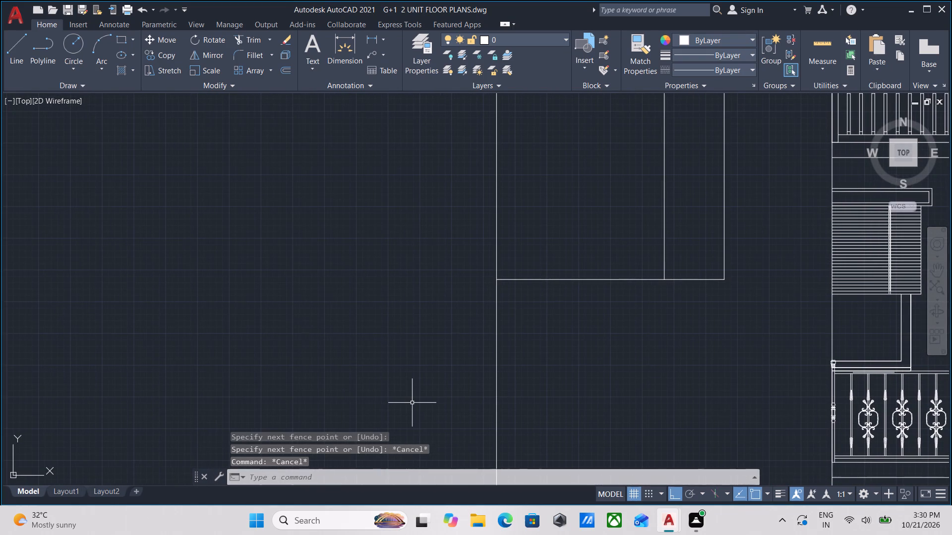
type("TR")
key("Return")
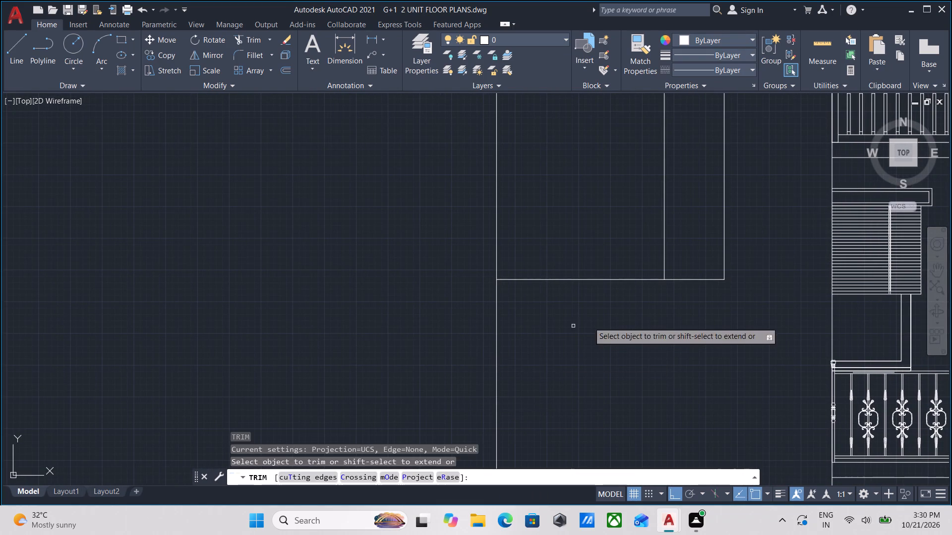
left_click(592, 318)
left_click(587, 239)
key("Escape")
Group the four lines of the narrow rectangle on the tall block's face.
scroll(595, 274, "down", 2)
middle_click_drag(594, 299, 592, 360)
left_click_drag(650, 379, 649, 371)
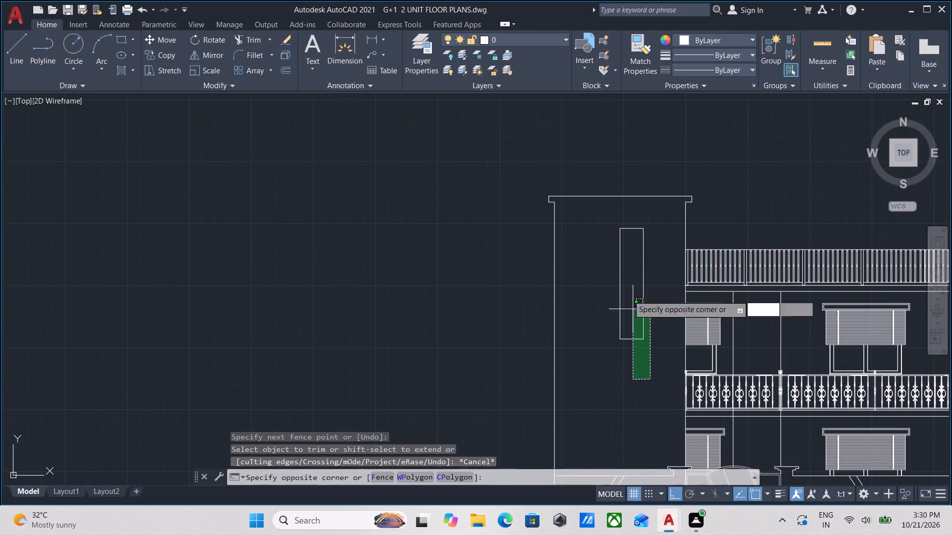
left_click(583, 208)
scroll(598, 301, "up", 1)
middle_click(598, 301)
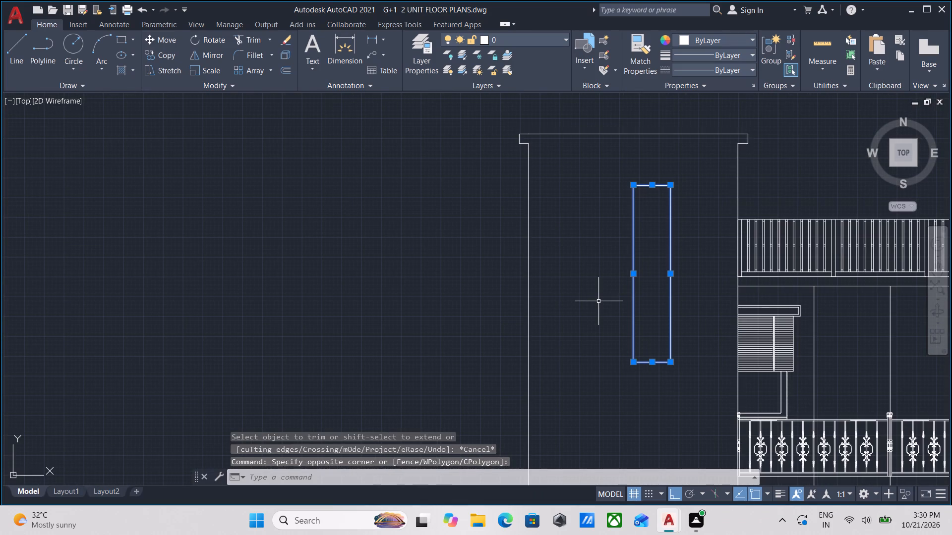
key("g")
key("Return")
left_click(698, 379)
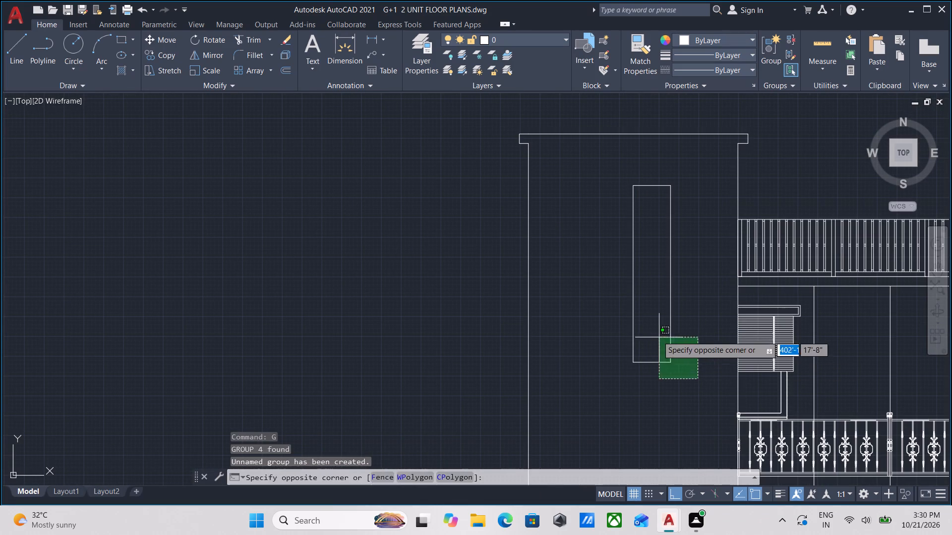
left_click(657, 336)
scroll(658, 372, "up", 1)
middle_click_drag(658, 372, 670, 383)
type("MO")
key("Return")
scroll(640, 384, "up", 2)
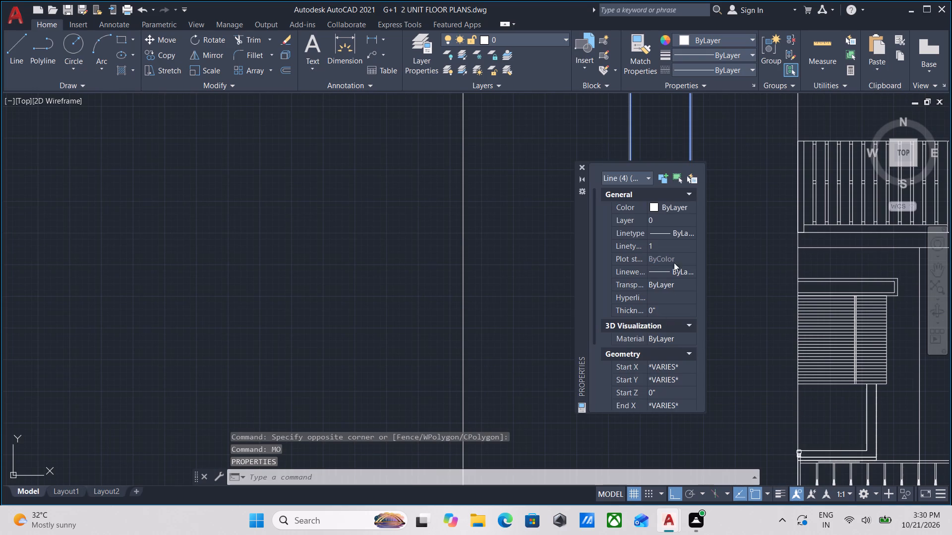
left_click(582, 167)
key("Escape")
Mirror the grouped rectangle about its vertical side on the block's centre line, keeping the original.
scroll(657, 425, "up", 1)
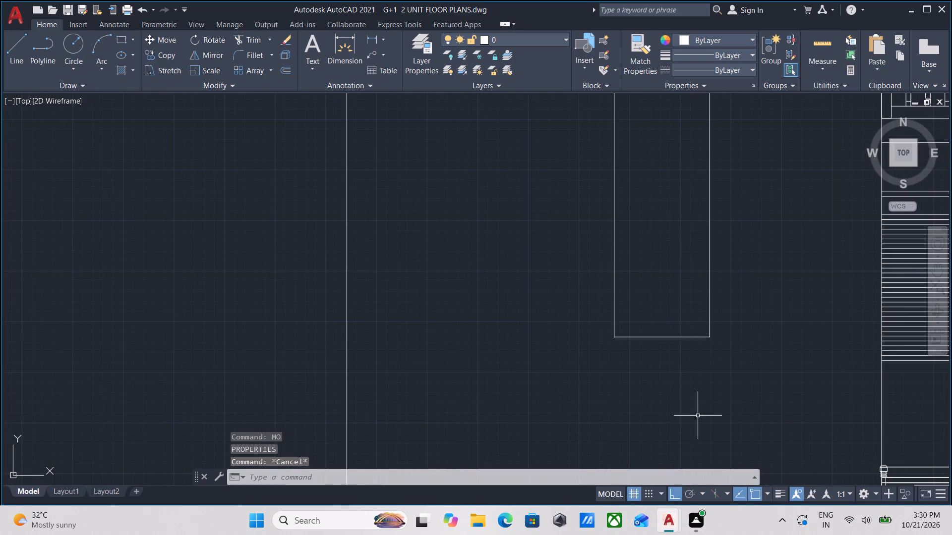
left_click_drag(701, 410, 698, 390)
left_click(662, 295)
type("MI")
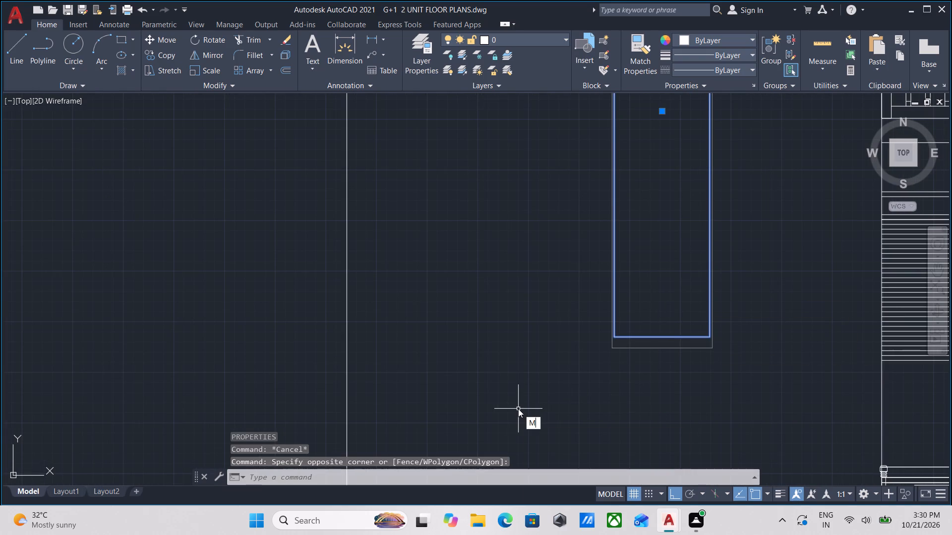
key("Return")
scroll(556, 398, "up", 1)
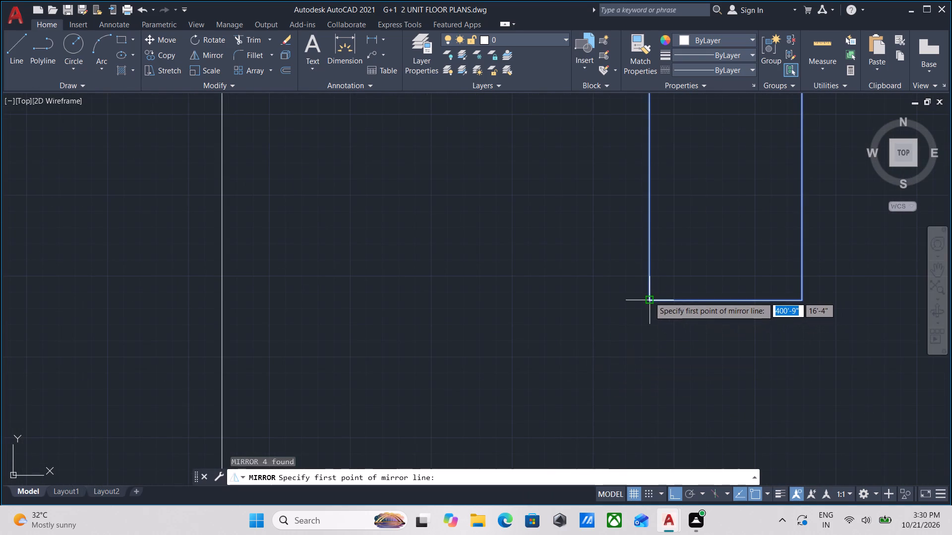
left_click(649, 297)
scroll(654, 406, "down", 1)
middle_click_drag(654, 406, 653, 354)
left_click(639, 394)
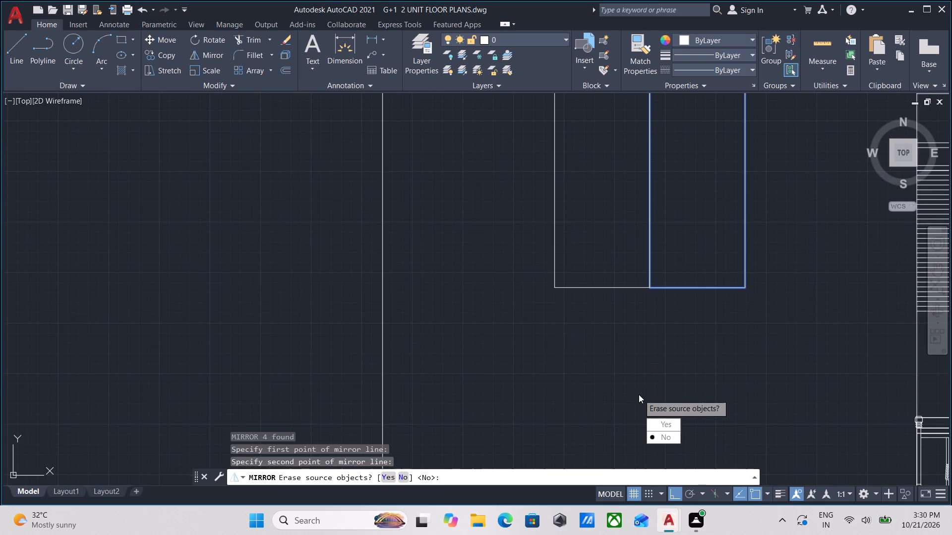
scroll(662, 324, "down", 2)
left_click_drag(684, 366, 639, 394)
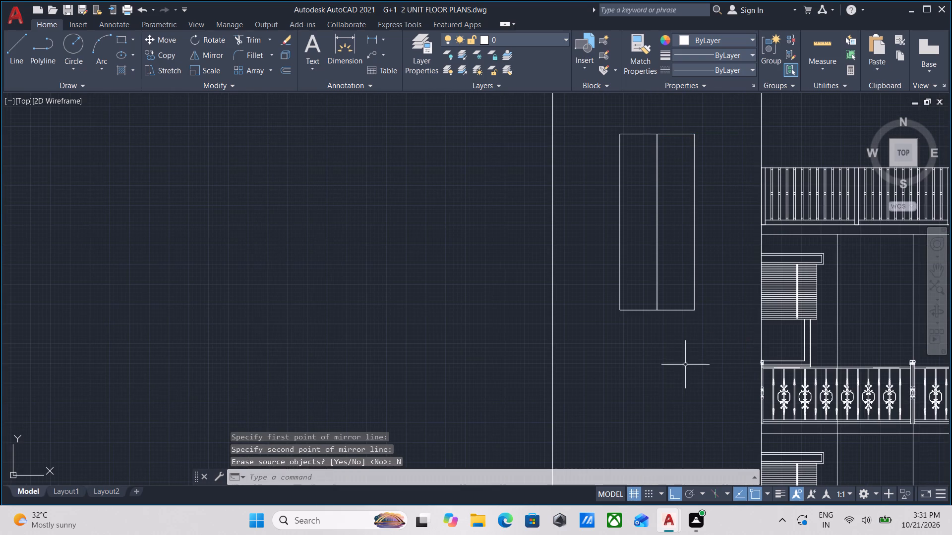
Mirror both panels downward about their bottom edge, keeping the originals, to form a two-by-two vertical feature.
left_click_drag(700, 361, 702, 356)
left_click(600, 287)
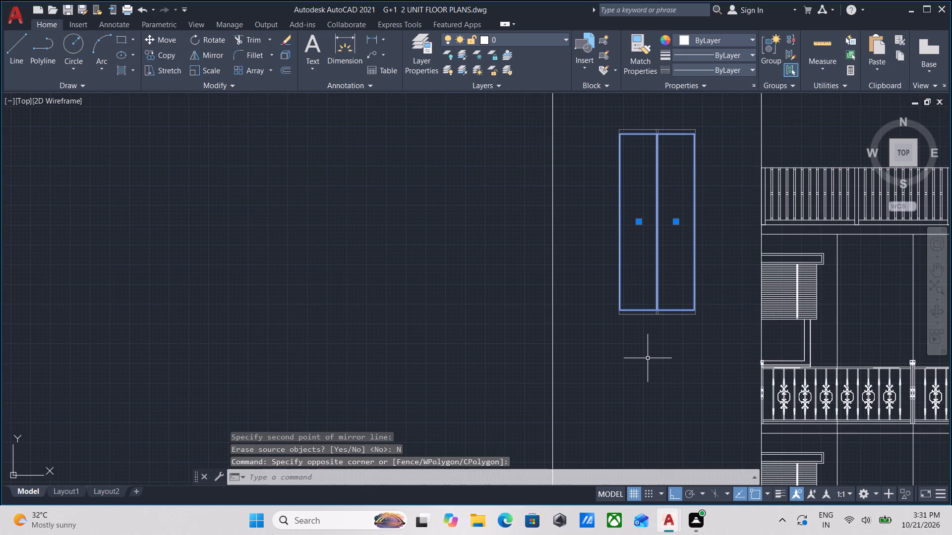
key("m")
key("i")
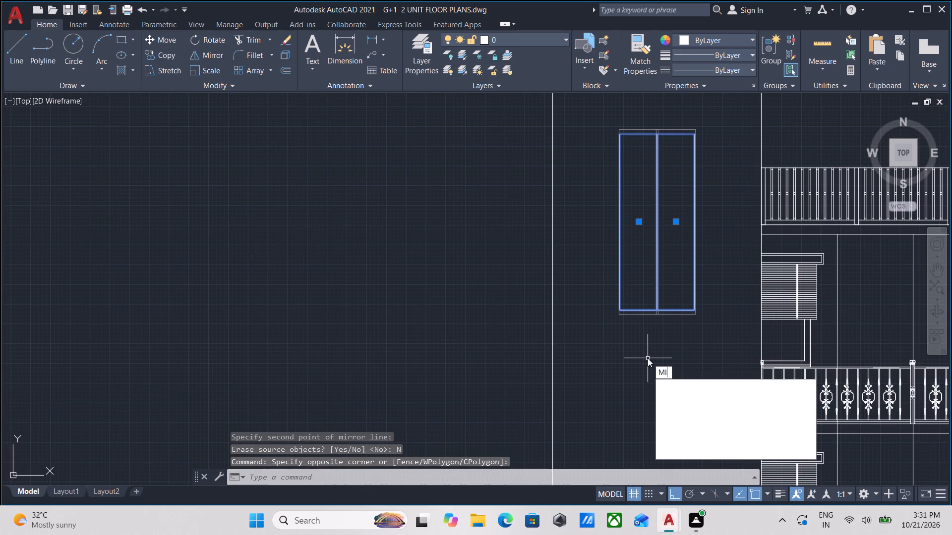
key("Return")
left_click(695, 309)
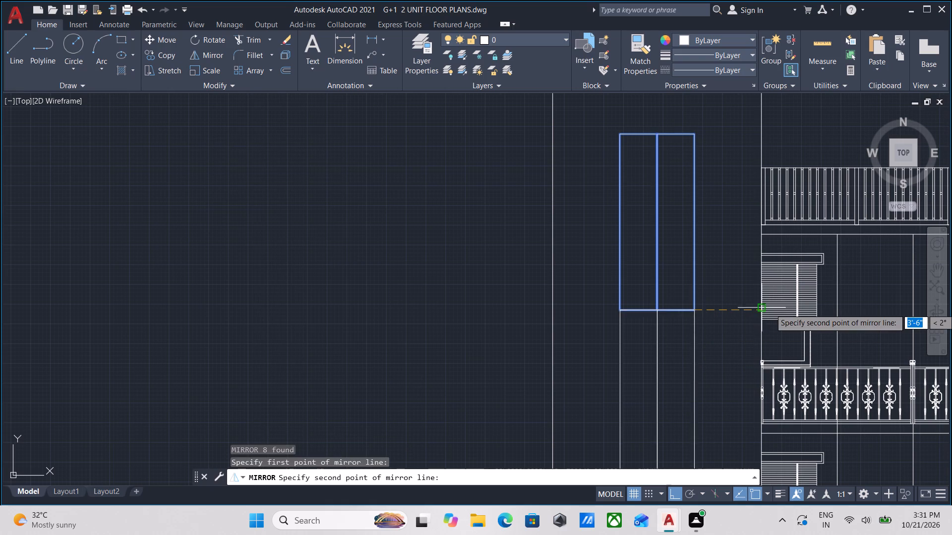
left_click(755, 329)
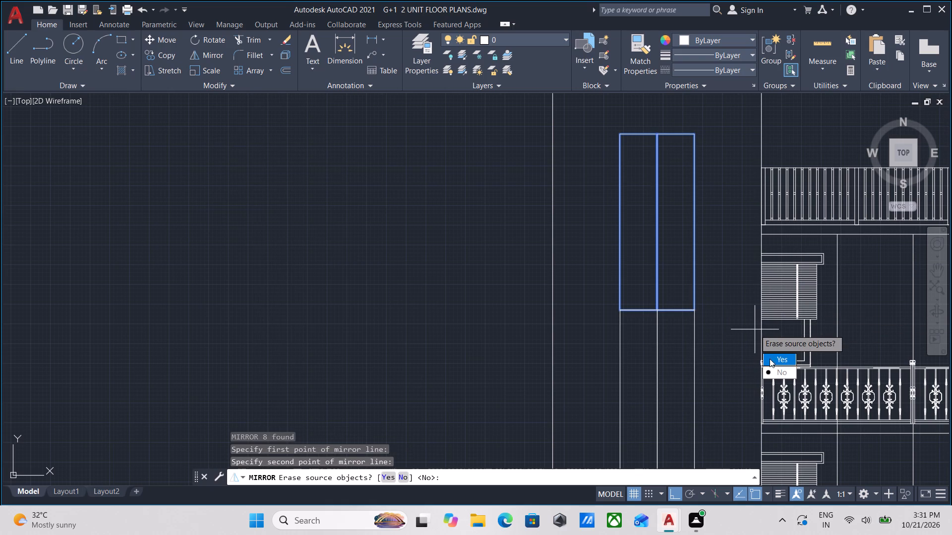
left_click_drag(778, 373, 755, 329)
Examine the four-panel feature's position and proportions on the tall block against the whole front elevation.
scroll(704, 322, "down", 2)
middle_click_drag(690, 326, 688, 308)
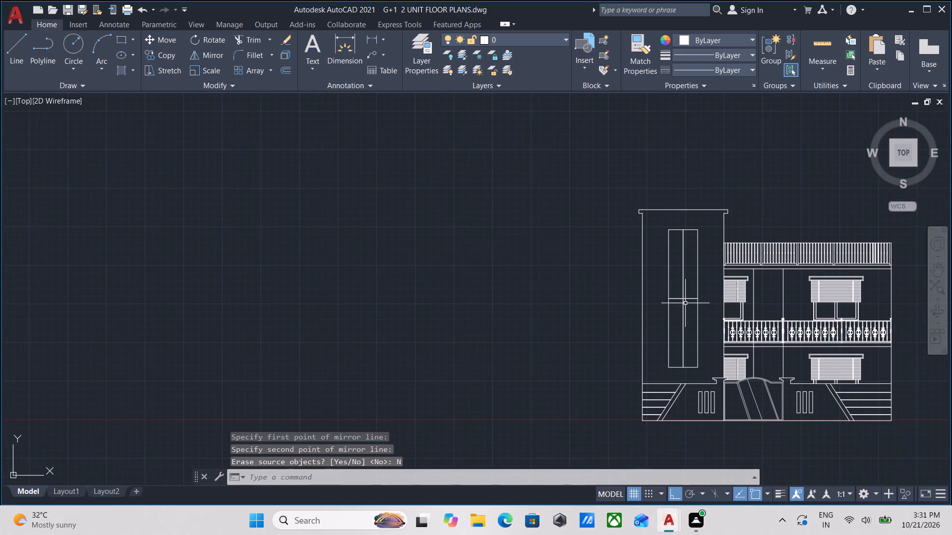
scroll(685, 303, "up", 2)
middle_click_drag(694, 295, 697, 324)
left_click_drag(708, 336, 705, 331)
left_click(695, 299)
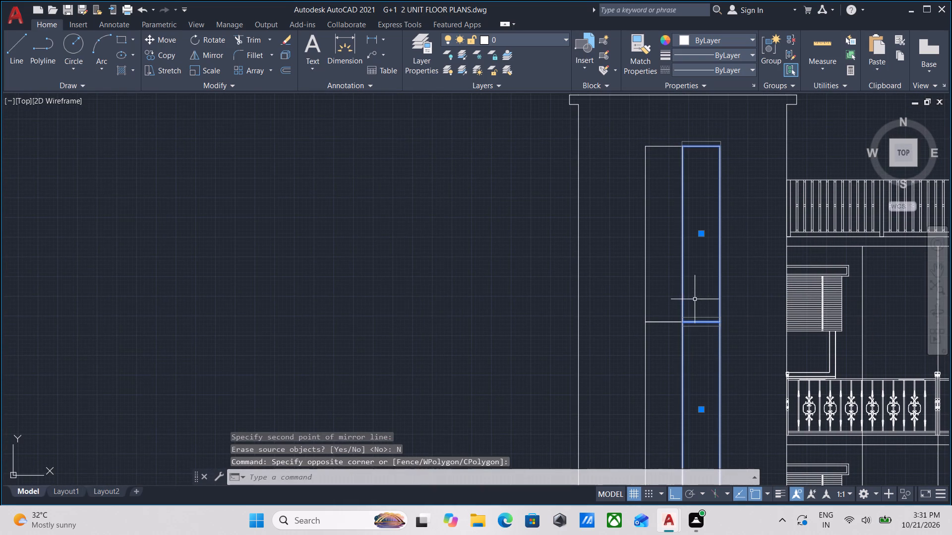
scroll(695, 302, "down", 1)
middle_click_drag(695, 302, 702, 326)
scroll(703, 325, "down", 1)
middle_click_drag(703, 325, 702, 342)
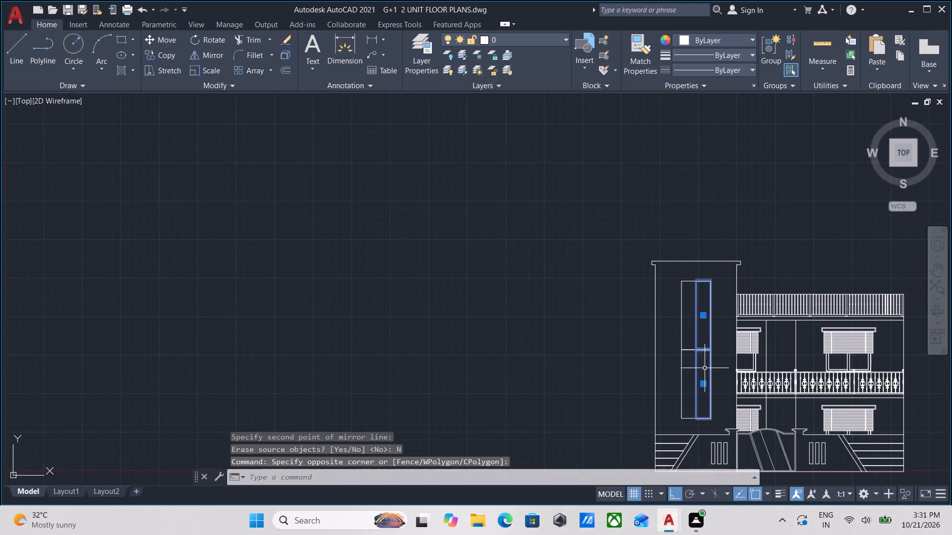
scroll(705, 370, "up", 1)
key("Escape")
scroll(706, 370, "down", 1)
middle_click_drag(706, 370, 700, 344)
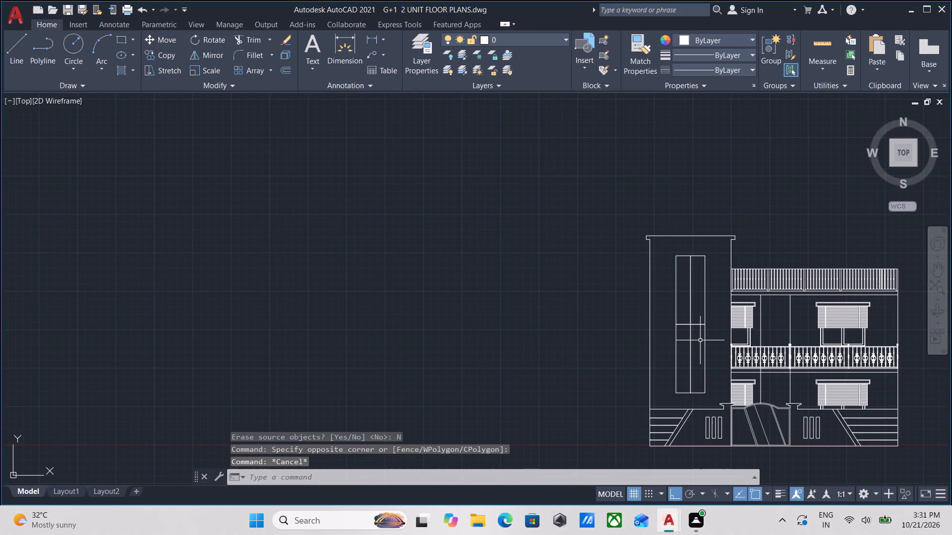
middle_click_drag(714, 341, 675, 286)
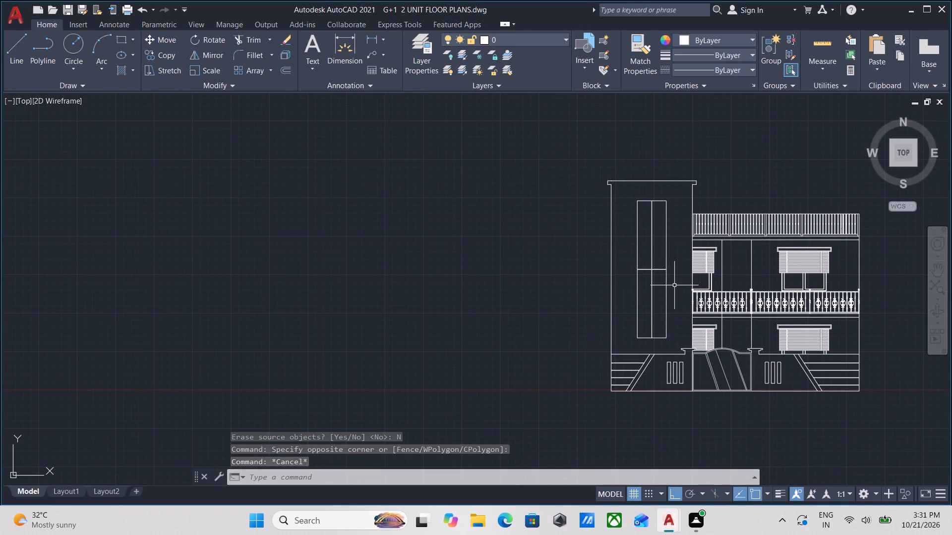
Run Ungroup on the four selected panels of the vertical feature, accepting the offered group.
scroll(659, 326, "up", 2)
middle_click_drag(656, 241, 656, 314)
left_click(698, 343)
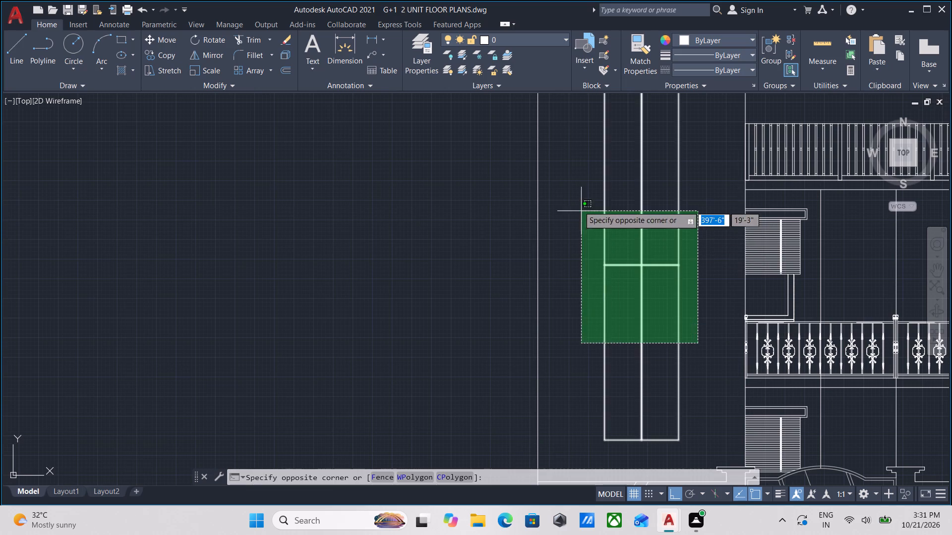
left_click(578, 202)
middle_click_drag(634, 254, 638, 304)
type("UN")
key("g")
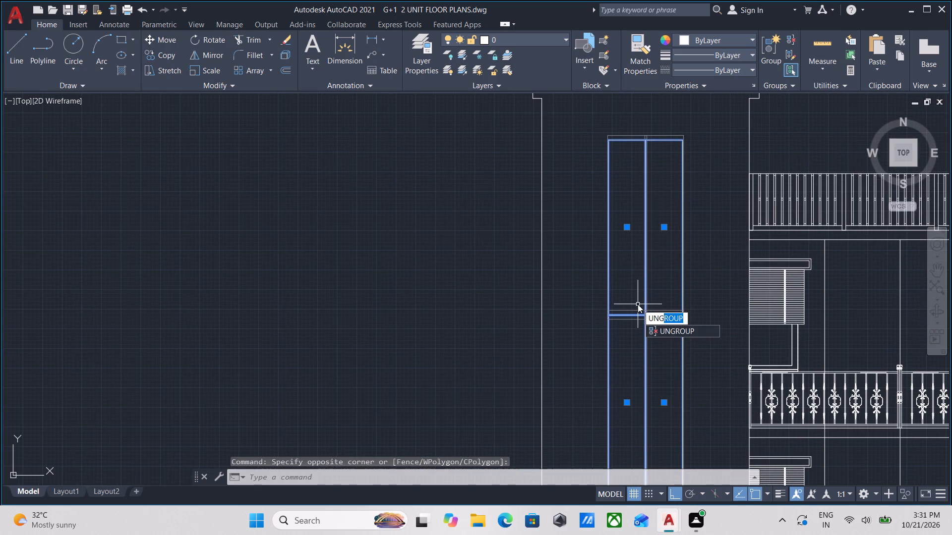
key("Return")
left_click_drag(664, 334, 638, 304)
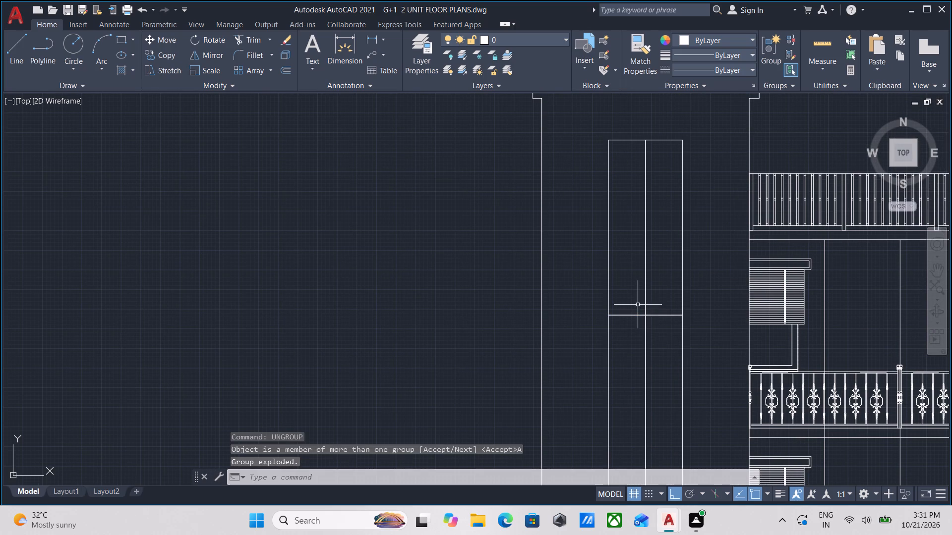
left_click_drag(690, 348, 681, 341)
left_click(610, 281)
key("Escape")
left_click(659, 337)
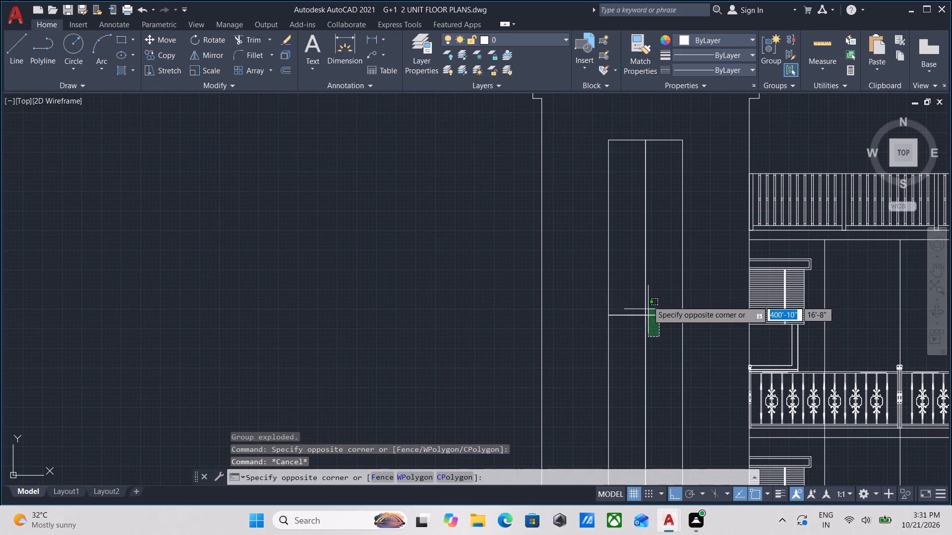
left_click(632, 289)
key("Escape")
Ungroup the two upper panels of the vertical feature, accepting the offered group, and test the selection.
left_click_drag(659, 279, 654, 268)
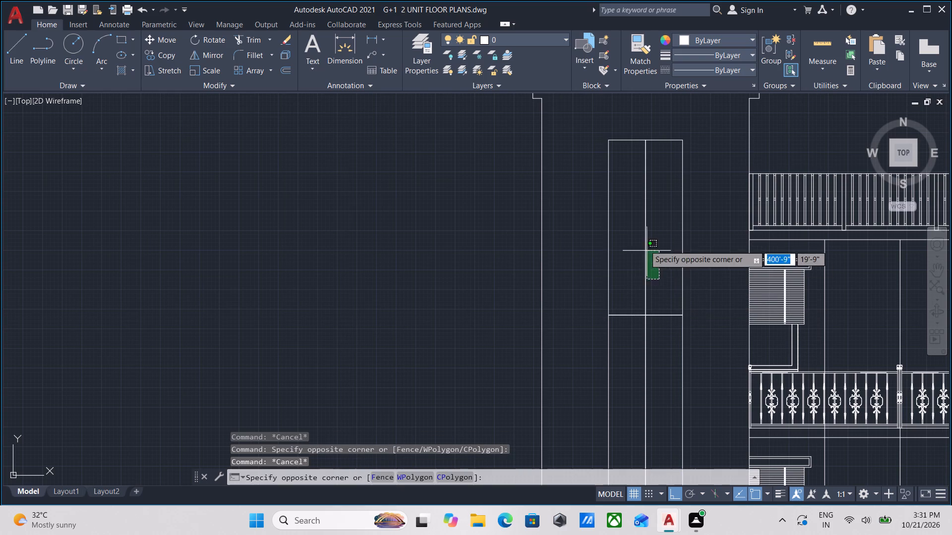
left_click(639, 233)
key("u")
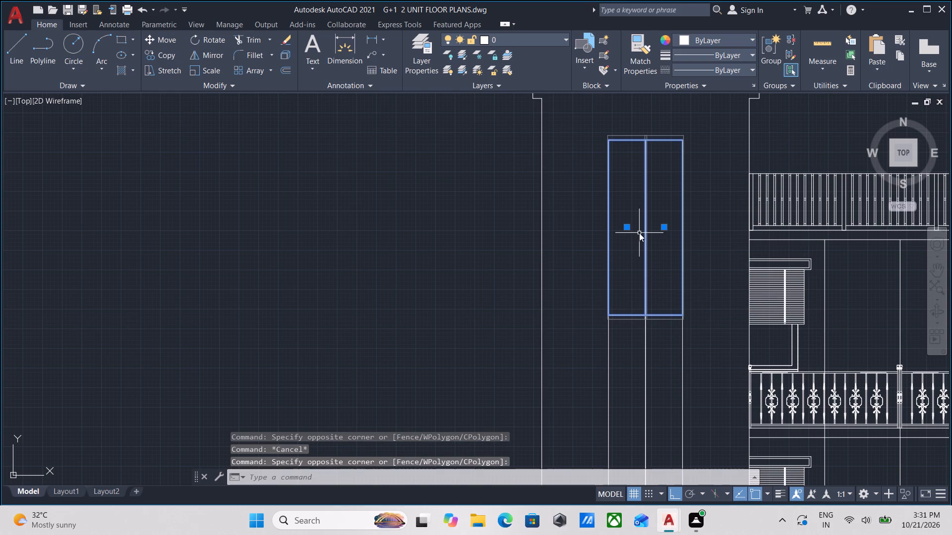
type("NG")
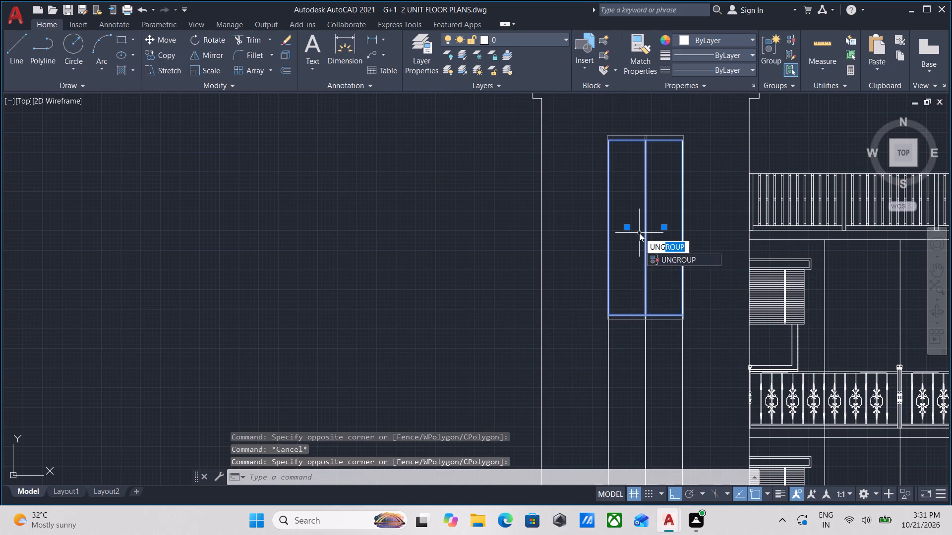
key("Return")
left_click(656, 252)
left_click_drag(669, 259, 639, 233)
left_click(639, 233)
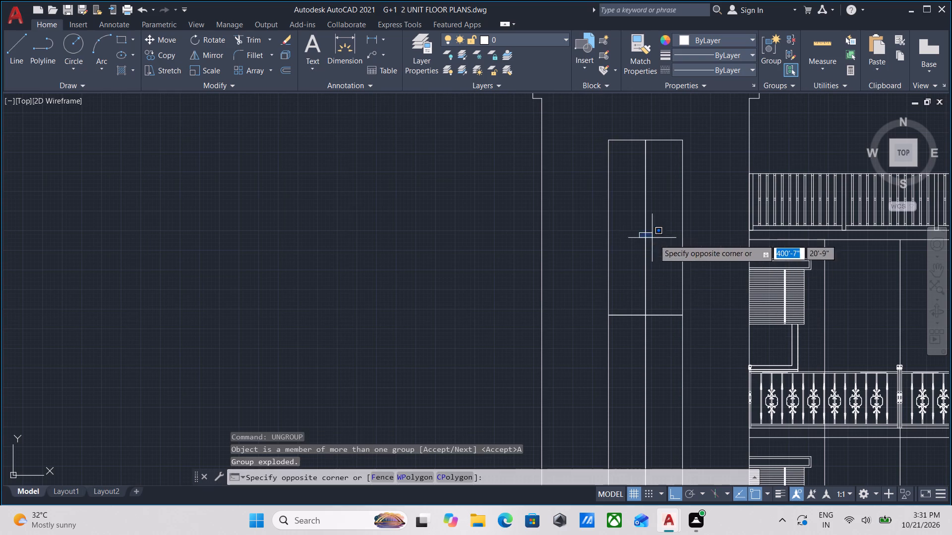
left_click(659, 249)
left_click(656, 265)
left_click(627, 229)
key("Escape")
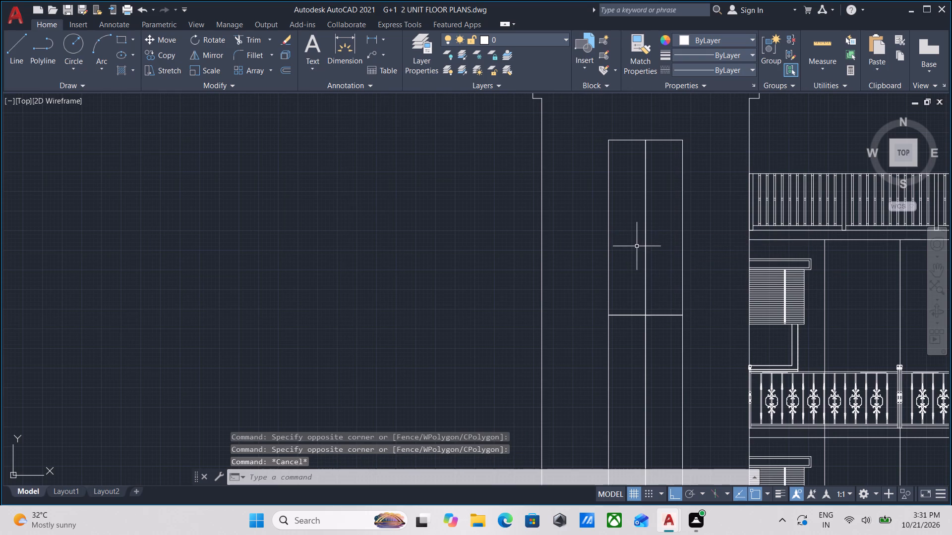
Check how the horizontal edges where the upper and lower panels meet get selected on each side of the centre line.
middle_click_drag(636, 251, 638, 215)
scroll(664, 292, "down", 2)
middle_click_drag(664, 300, 650, 323)
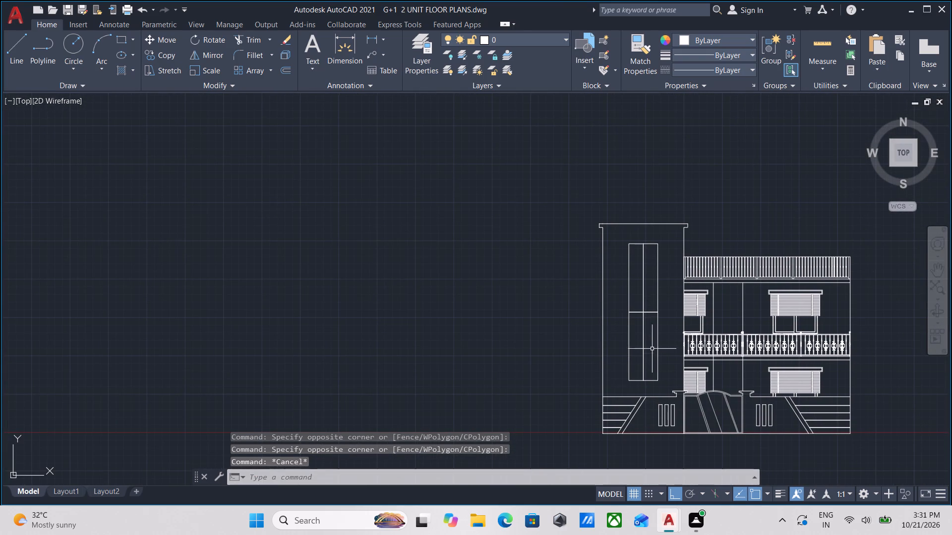
middle_click_drag(662, 368, 636, 321)
scroll(621, 265, "up", 4)
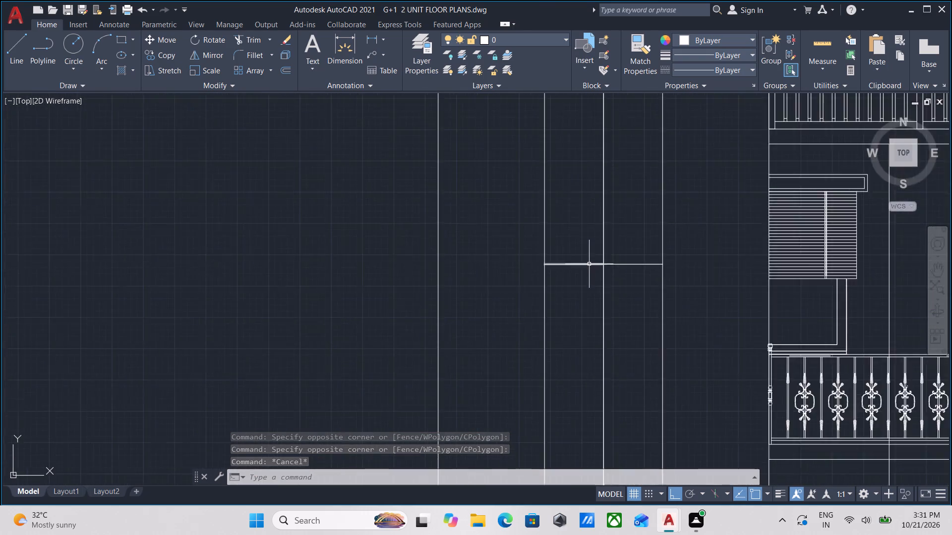
scroll(589, 264, "up", 1)
left_click_drag(570, 294, 565, 280)
left_click(544, 227)
left_click(696, 290)
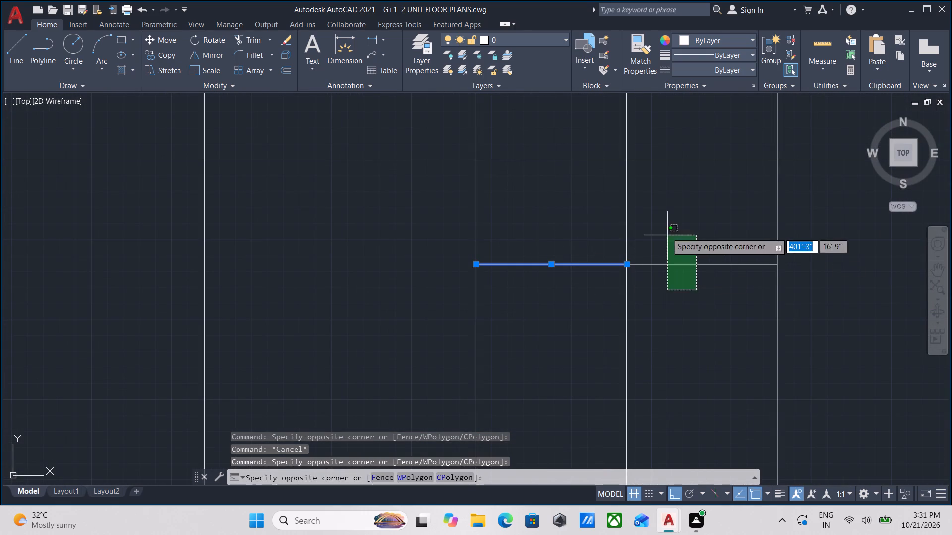
left_click(667, 232)
key("Escape")
Ungroup the lower right-hand panel of the vertical feature, accepting the offered group, and test the selection of the neighbouring edges.
left_click(665, 226)
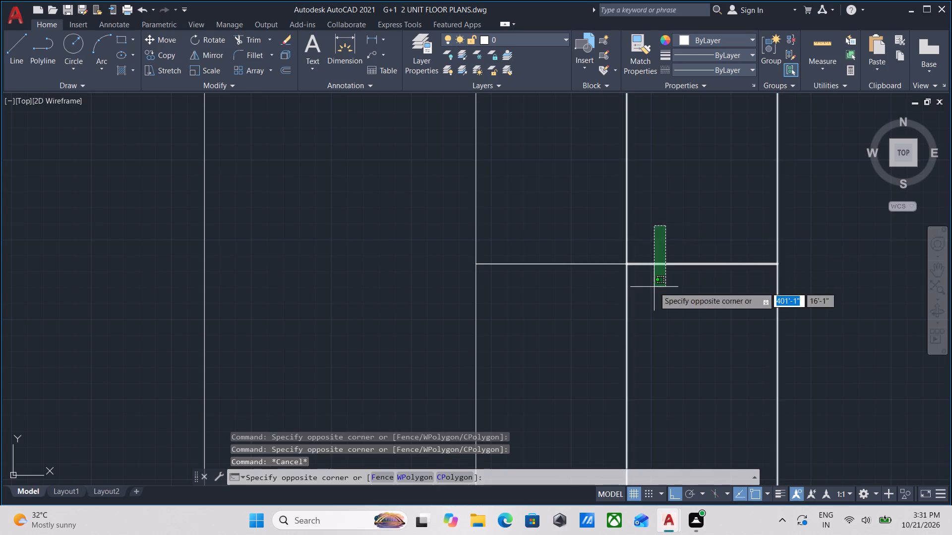
left_click(654, 287)
scroll(655, 283, "down", 2)
middle_click_drag(655, 283, 621, 305)
type("UNG")
key("Return")
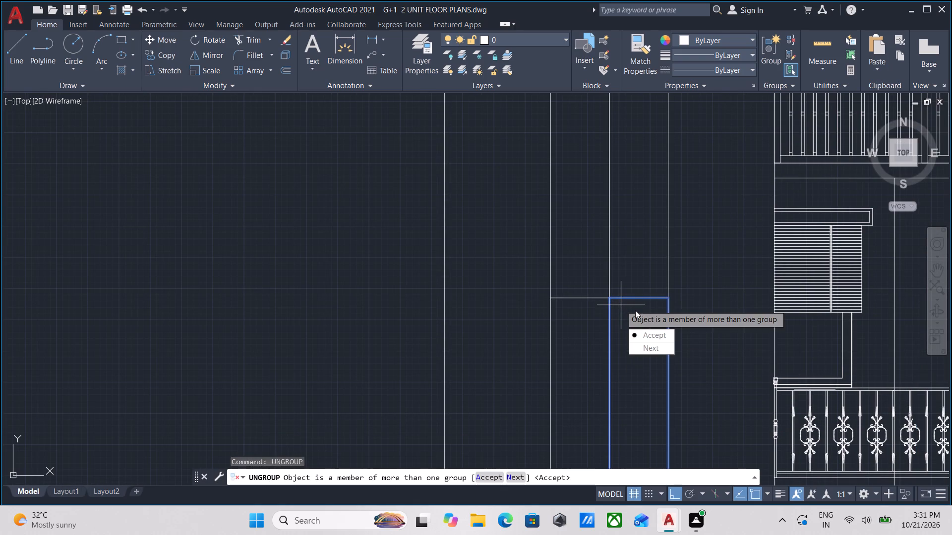
left_click_drag(654, 338, 621, 305)
left_click(621, 305)
left_click(613, 278)
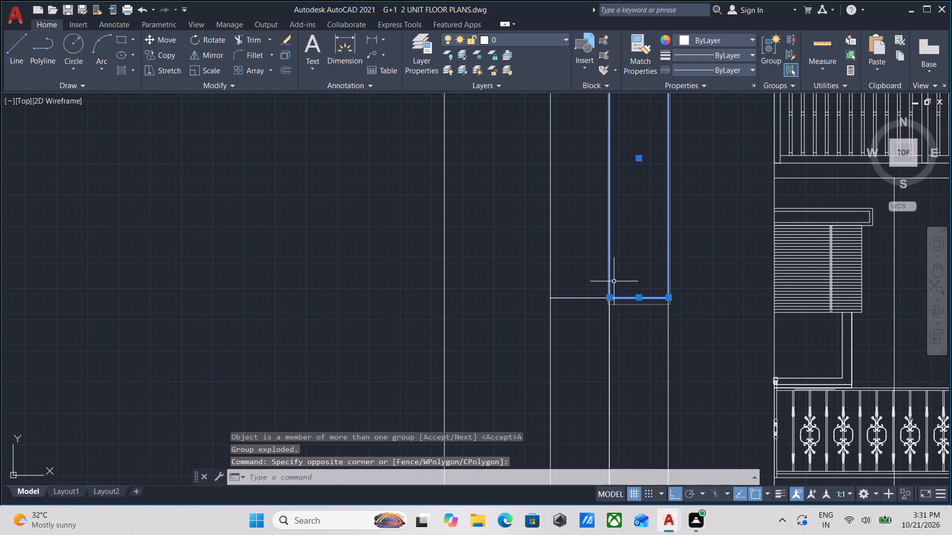
scroll(602, 303, "up", 1)
key("Escape")
left_click(581, 308)
left_click(571, 295)
key("Escape")
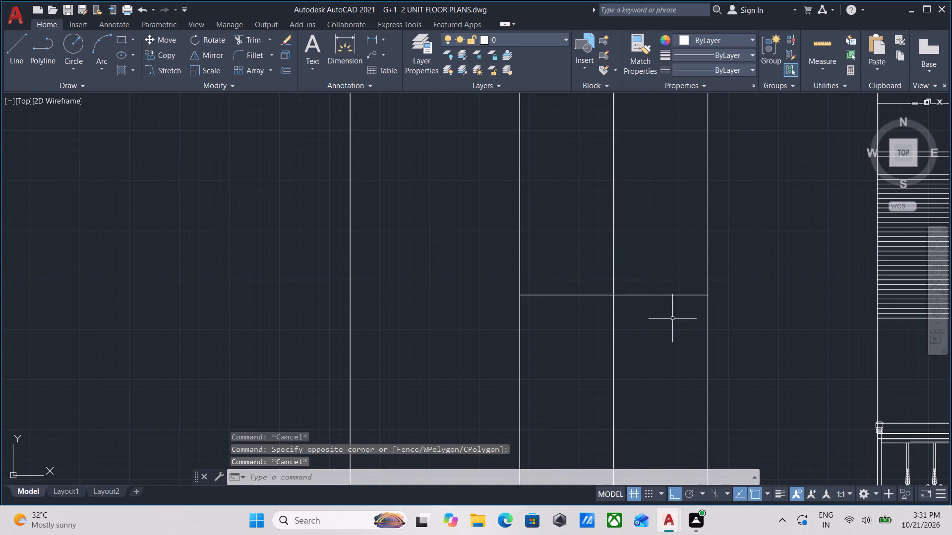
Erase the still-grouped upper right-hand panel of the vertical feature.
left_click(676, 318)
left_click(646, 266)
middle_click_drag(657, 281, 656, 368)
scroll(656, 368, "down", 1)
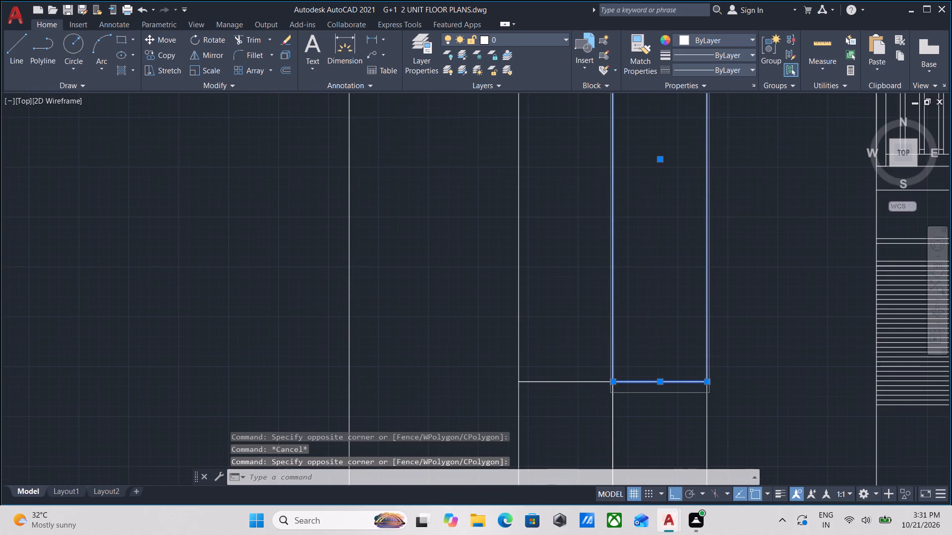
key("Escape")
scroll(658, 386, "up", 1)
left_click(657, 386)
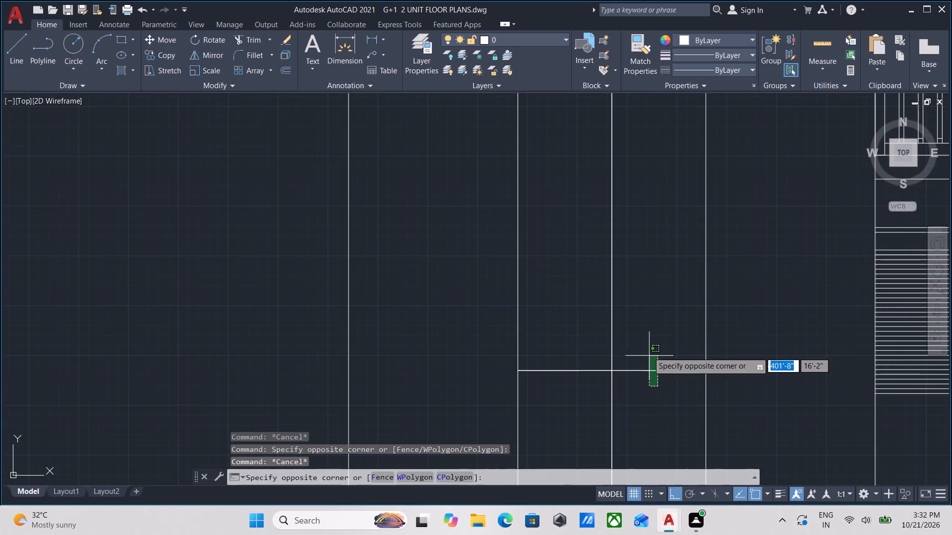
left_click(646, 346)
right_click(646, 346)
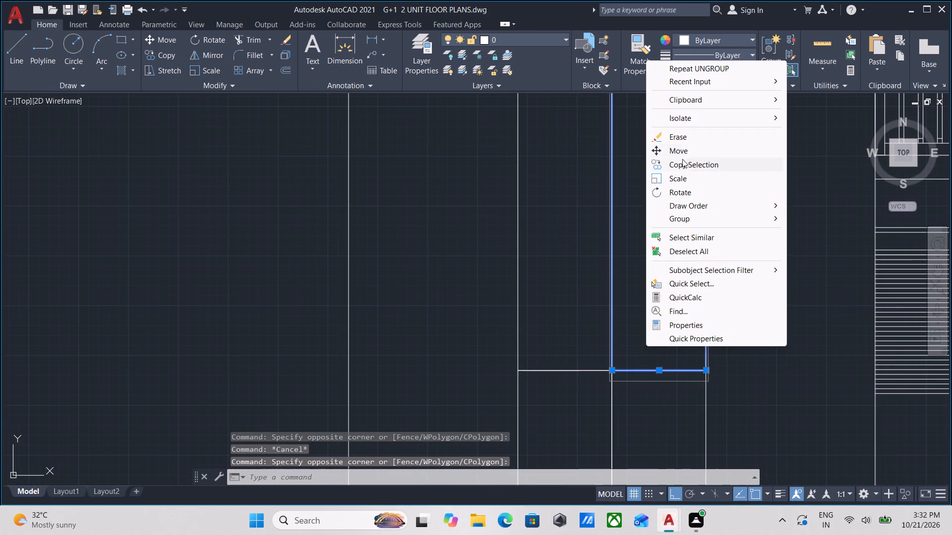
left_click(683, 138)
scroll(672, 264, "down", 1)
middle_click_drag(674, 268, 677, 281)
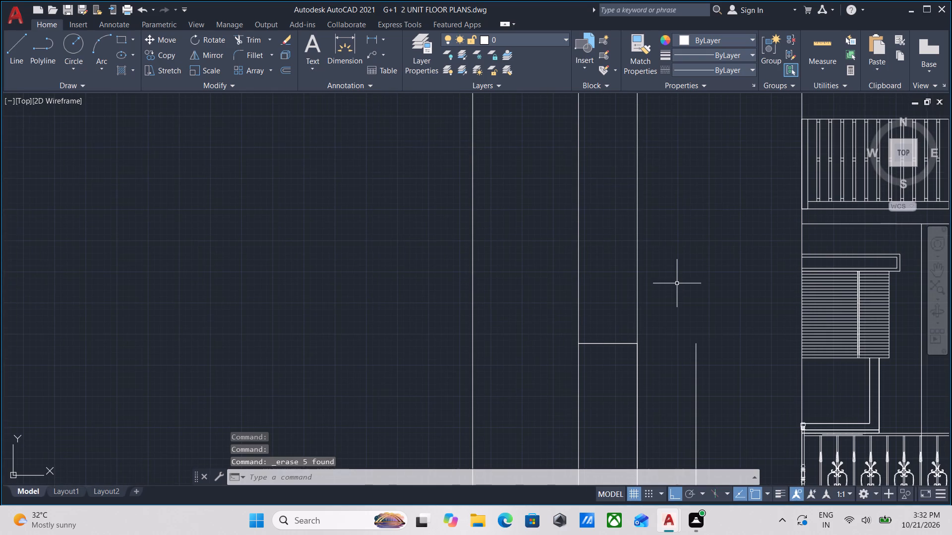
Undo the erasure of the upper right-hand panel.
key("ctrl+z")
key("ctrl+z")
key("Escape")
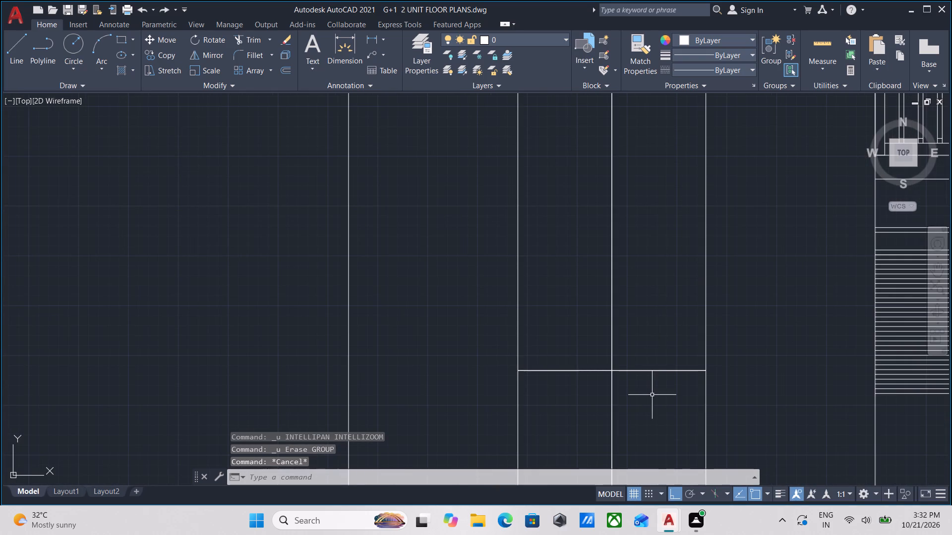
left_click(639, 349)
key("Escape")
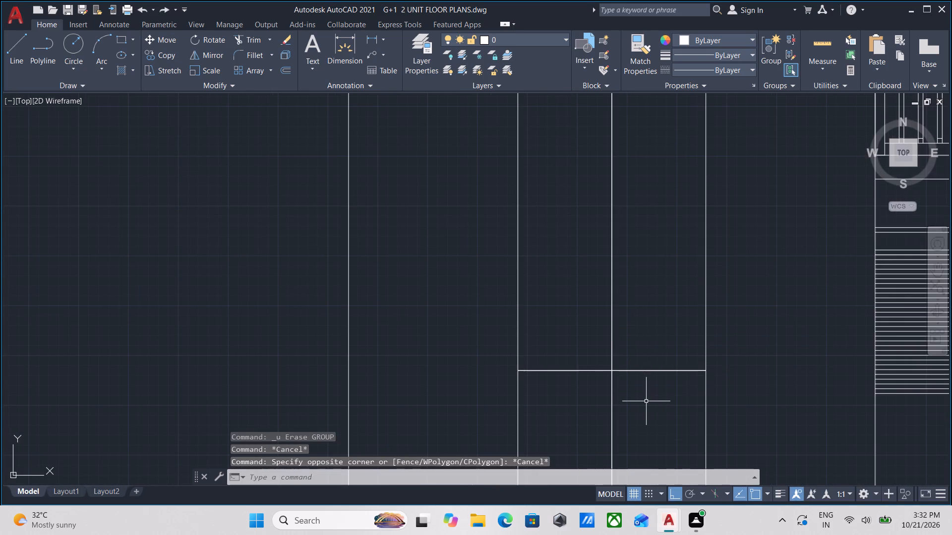
Trim away the horizontal edges between the upper and lower right-hand panels with a fence across them.
type("TR")
key("Return")
left_click(646, 401)
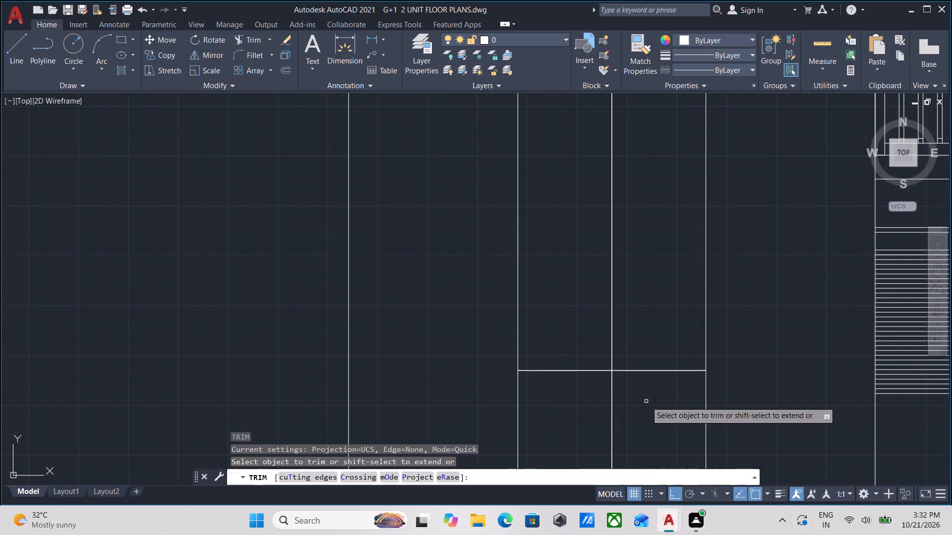
left_click(647, 311)
key("Escape")
Stretch the horizontal edge between the left-hand panels across to the feature's right side, making one full-width divider.
scroll(584, 393, "up", 2)
left_click_drag(580, 387, 573, 363)
left_click(546, 286)
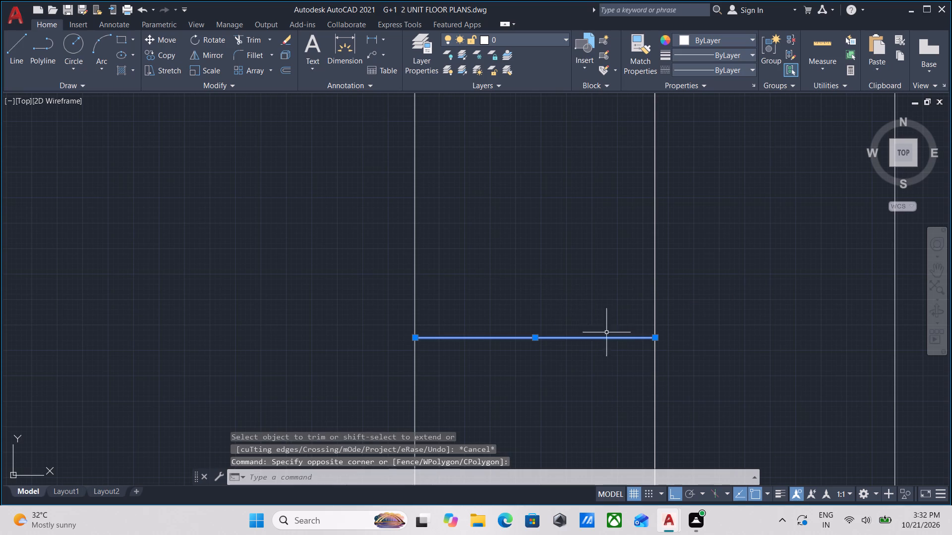
key("Escape")
left_click_drag(599, 367, 593, 354)
left_click(551, 310)
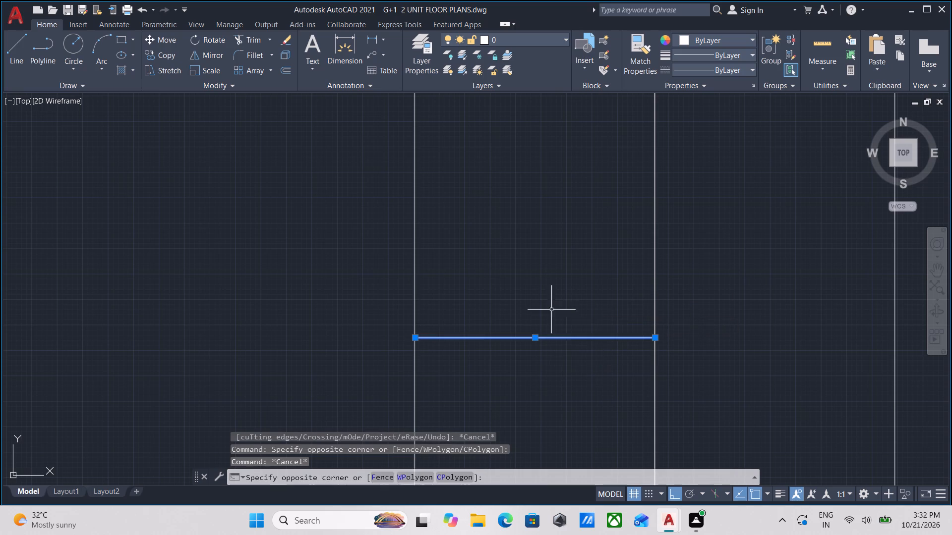
left_click(656, 340)
middle_click_drag(717, 341, 530, 350)
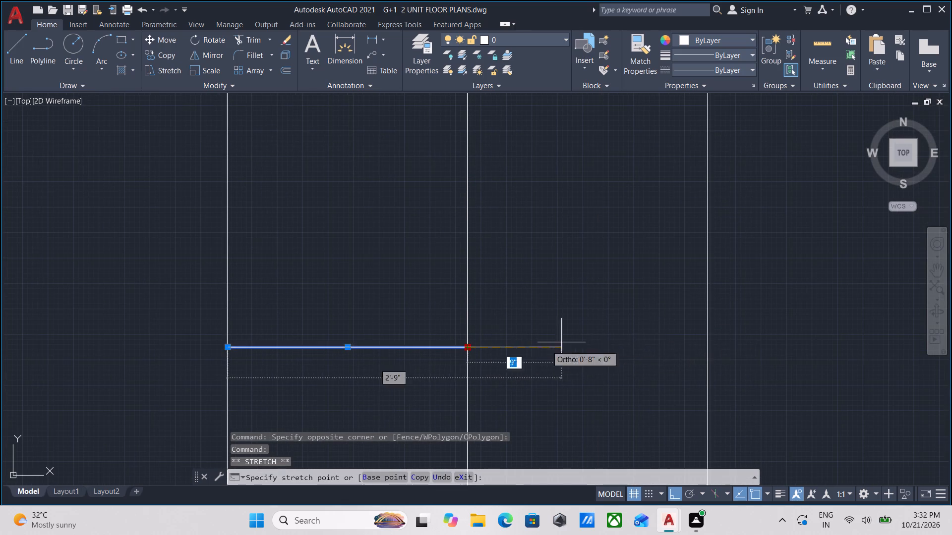
left_click(708, 348)
key("Escape")
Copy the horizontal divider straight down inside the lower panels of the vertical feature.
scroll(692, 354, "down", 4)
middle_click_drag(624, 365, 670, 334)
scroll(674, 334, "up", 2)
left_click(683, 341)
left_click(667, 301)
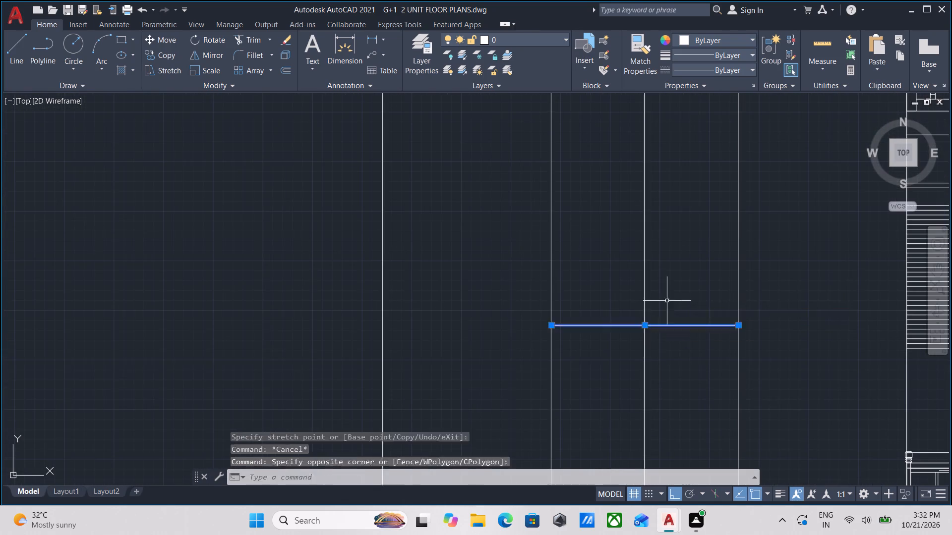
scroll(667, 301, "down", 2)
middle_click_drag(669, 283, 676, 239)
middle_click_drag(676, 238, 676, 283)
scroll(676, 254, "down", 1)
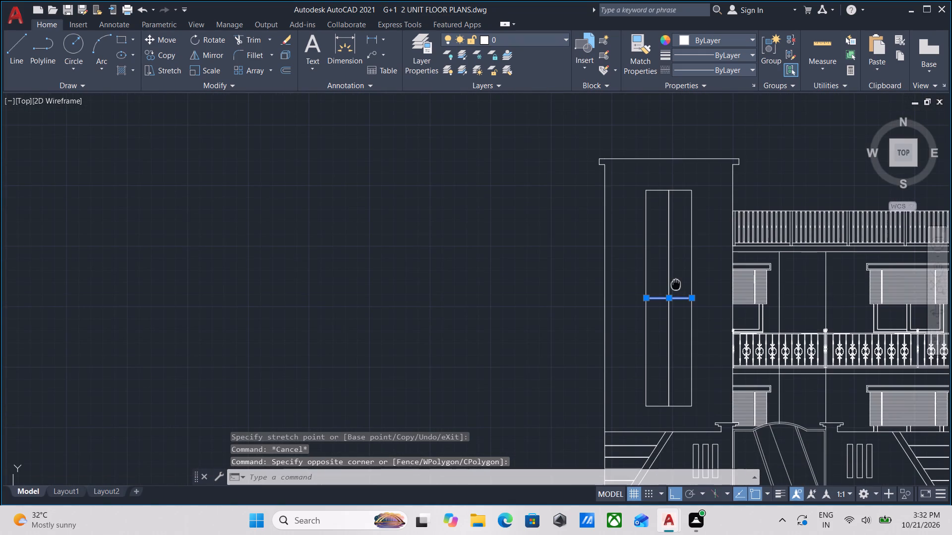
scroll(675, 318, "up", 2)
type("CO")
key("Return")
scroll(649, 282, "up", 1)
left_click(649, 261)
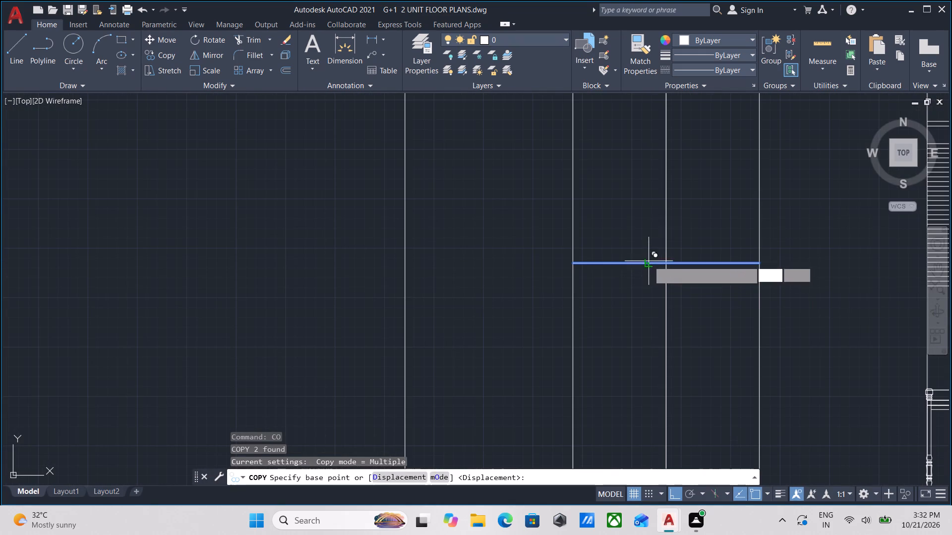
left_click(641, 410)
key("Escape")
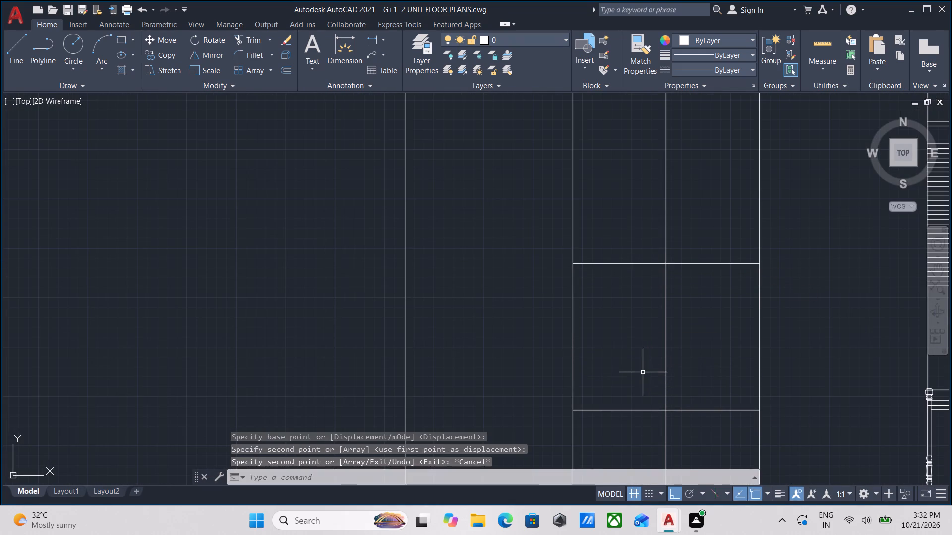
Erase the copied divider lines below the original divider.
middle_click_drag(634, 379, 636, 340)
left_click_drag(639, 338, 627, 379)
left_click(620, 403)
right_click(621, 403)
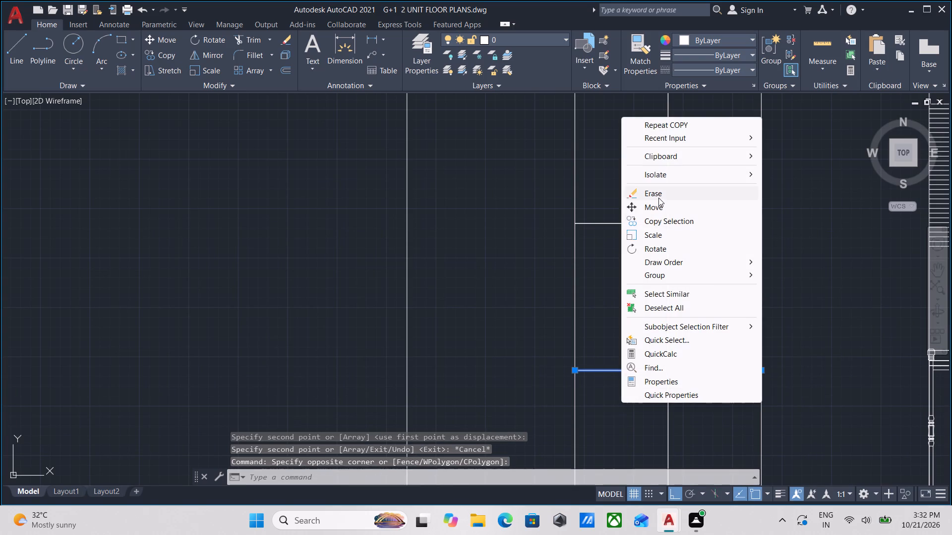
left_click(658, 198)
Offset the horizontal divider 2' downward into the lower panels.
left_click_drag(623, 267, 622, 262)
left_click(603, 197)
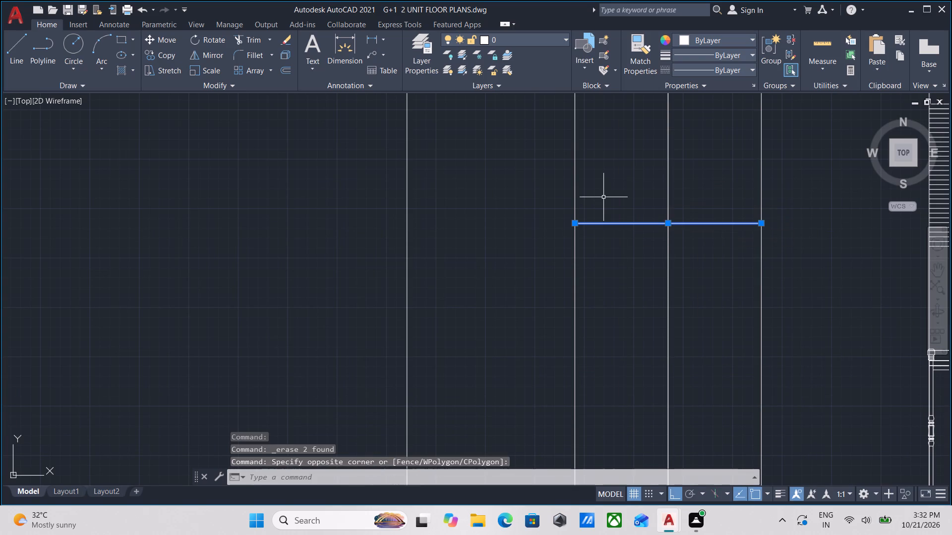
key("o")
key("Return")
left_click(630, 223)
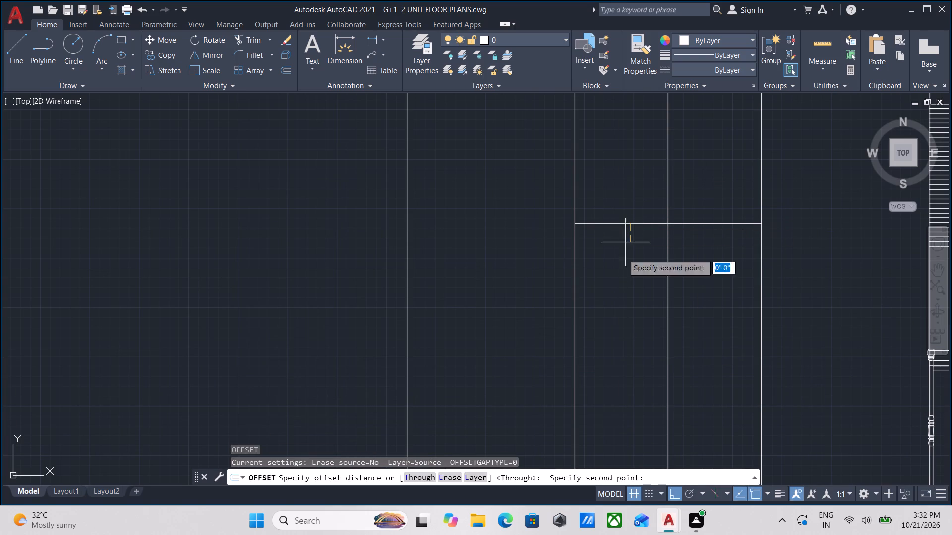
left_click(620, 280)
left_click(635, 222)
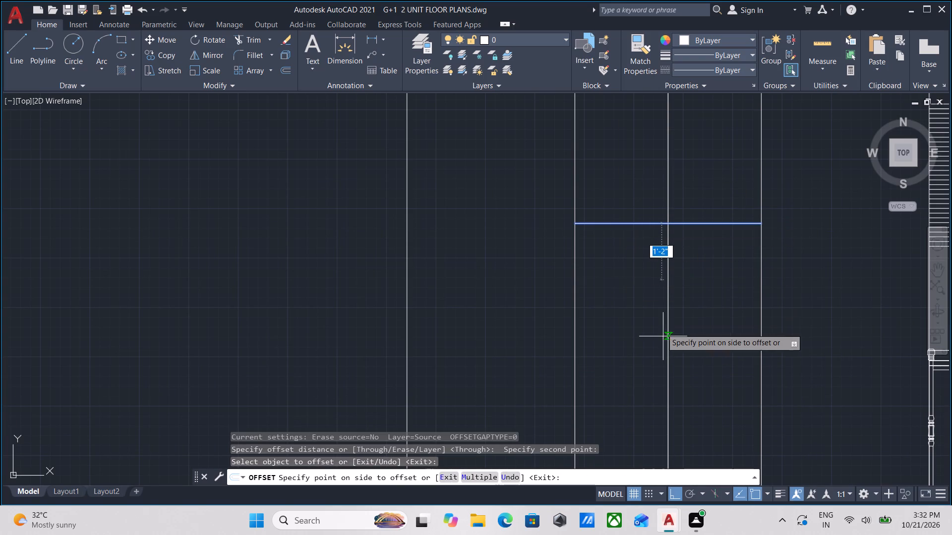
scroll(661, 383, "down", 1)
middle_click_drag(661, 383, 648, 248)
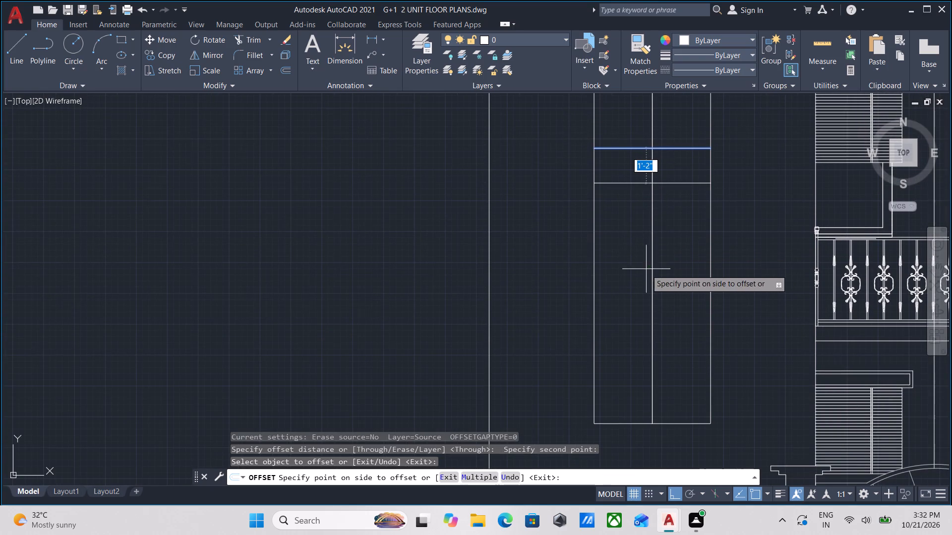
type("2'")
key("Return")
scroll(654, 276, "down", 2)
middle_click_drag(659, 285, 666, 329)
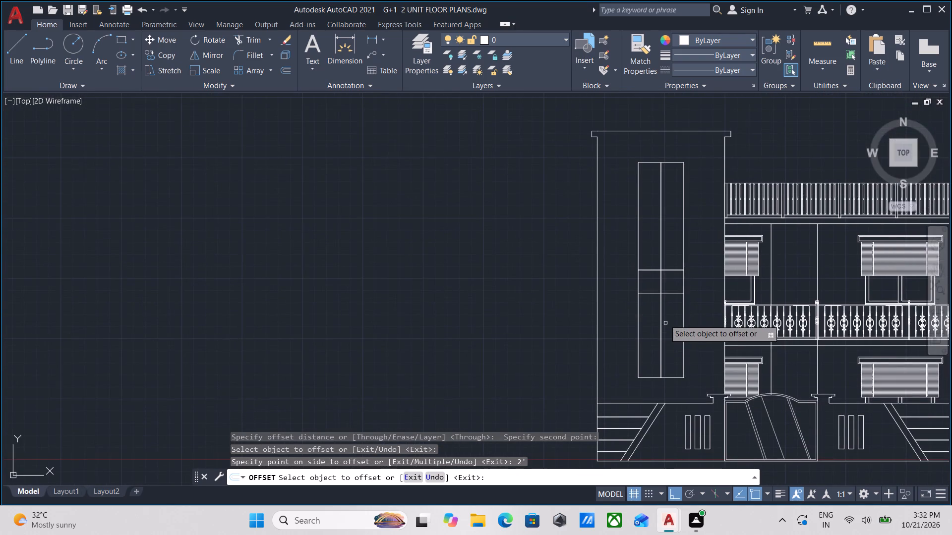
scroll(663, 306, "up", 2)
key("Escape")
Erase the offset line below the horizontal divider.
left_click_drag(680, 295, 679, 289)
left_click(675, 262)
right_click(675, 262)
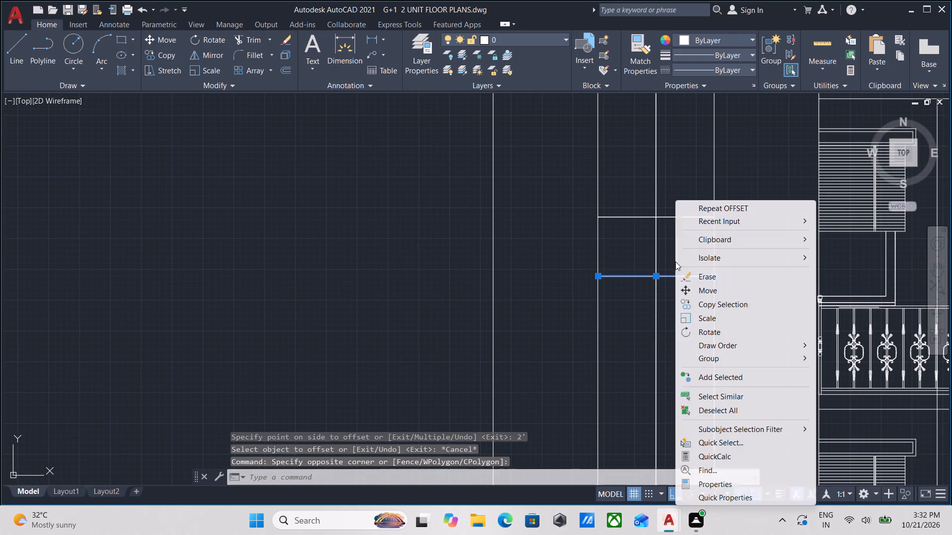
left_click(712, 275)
Offset the horizontal divider of the vertical feature 5' downward into the lower panels.
middle_click_drag(628, 244, 642, 343)
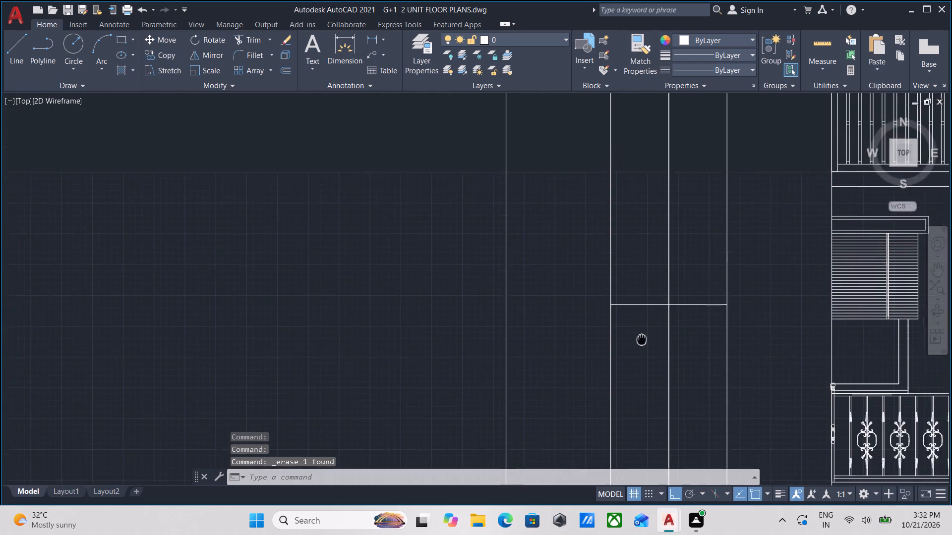
middle_click_drag(642, 343, 642, 343)
scroll(643, 345, "down", 3)
scroll(647, 348, "up", 2)
left_click(652, 333)
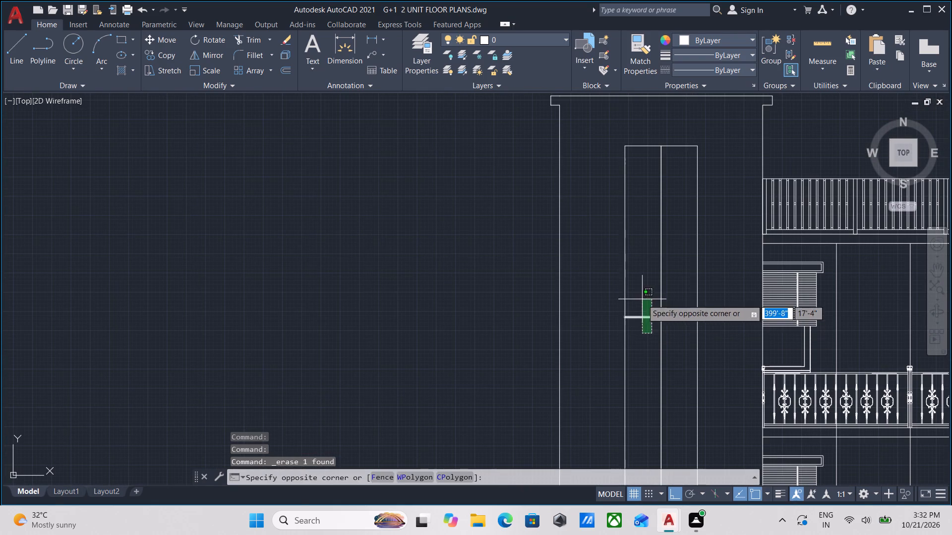
left_click(642, 299)
scroll(641, 320, "up", 2)
key("o")
key("Return")
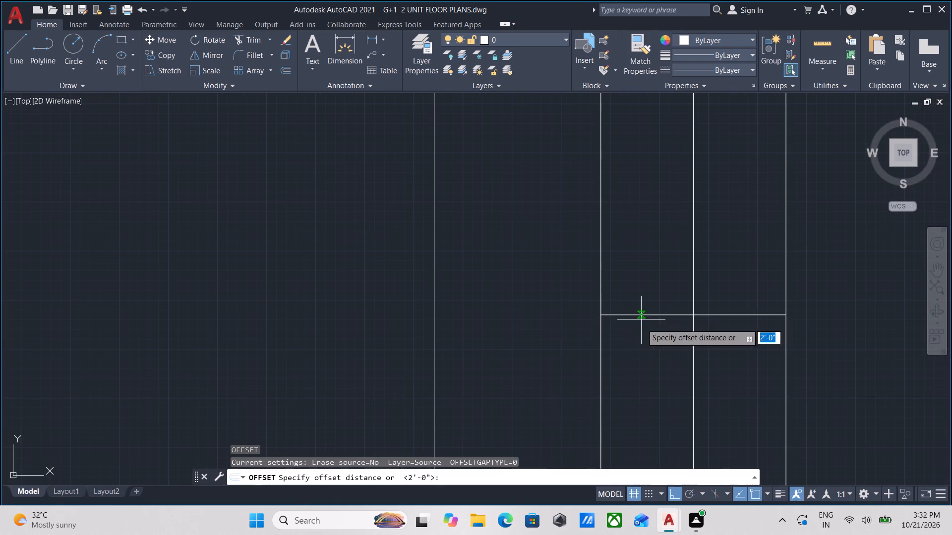
left_click(648, 316)
scroll(651, 426, "down", 1)
middle_click_drag(649, 418, 632, 301)
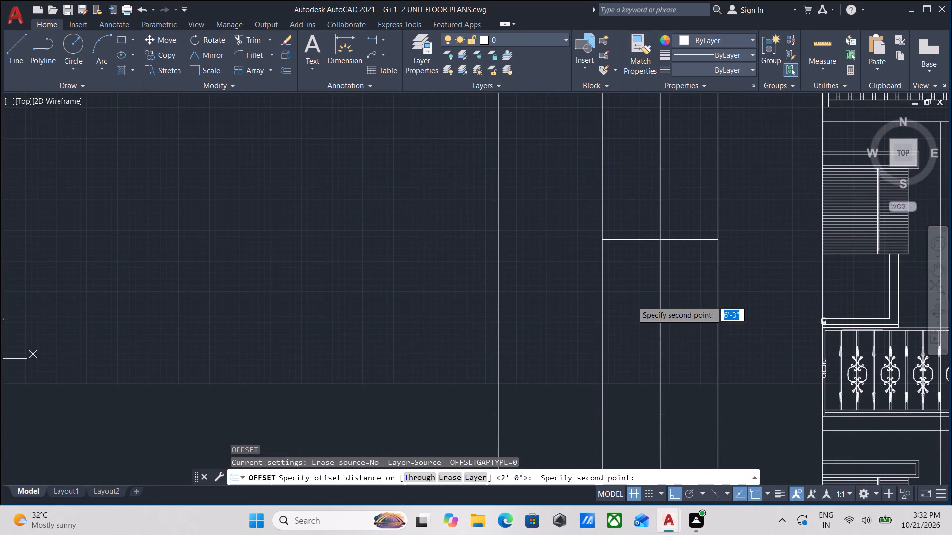
left_click_drag(638, 324, 638, 317)
left_click(633, 238)
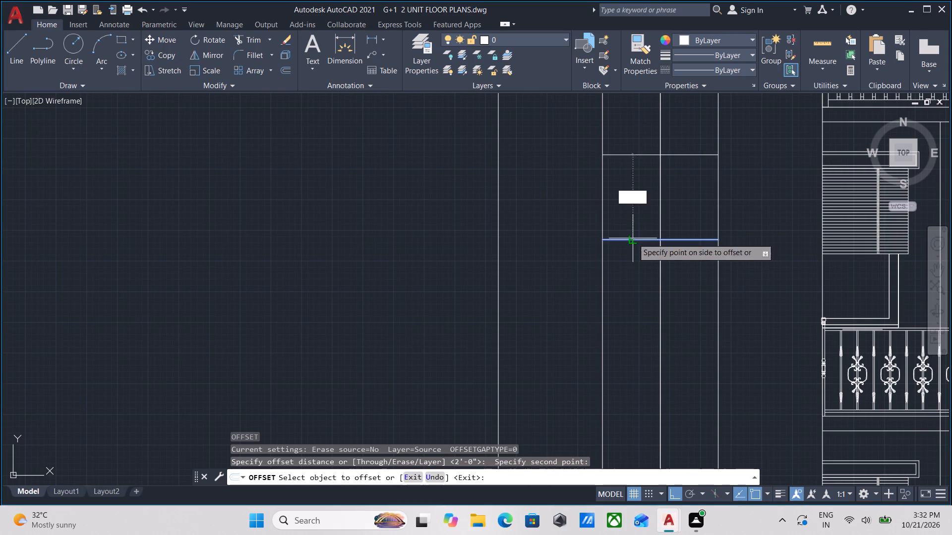
type("5'")
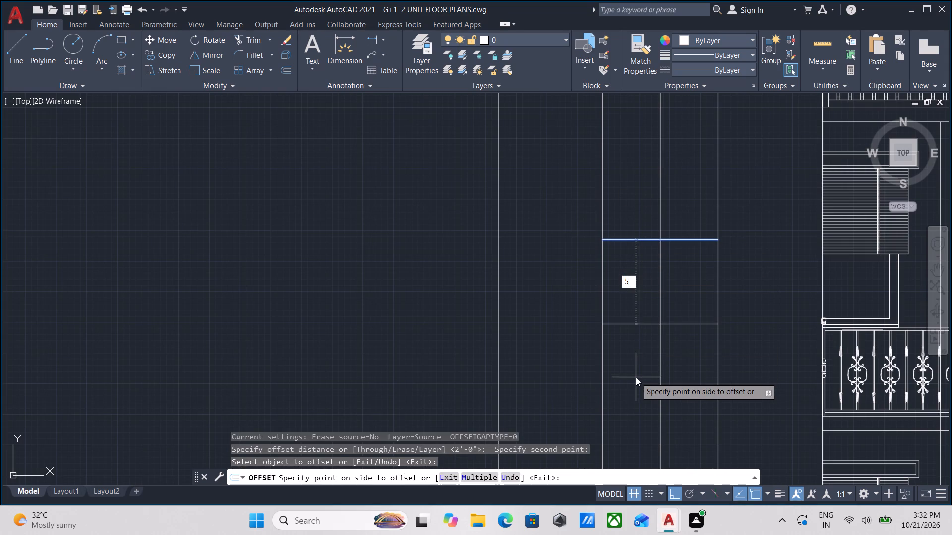
key("Return")
Offset the same horizontal divider 5' upward into the upper panels.
scroll(638, 375, "down", 2)
middle_click_drag(638, 366, 638, 339)
middle_click_drag(658, 300, 664, 334)
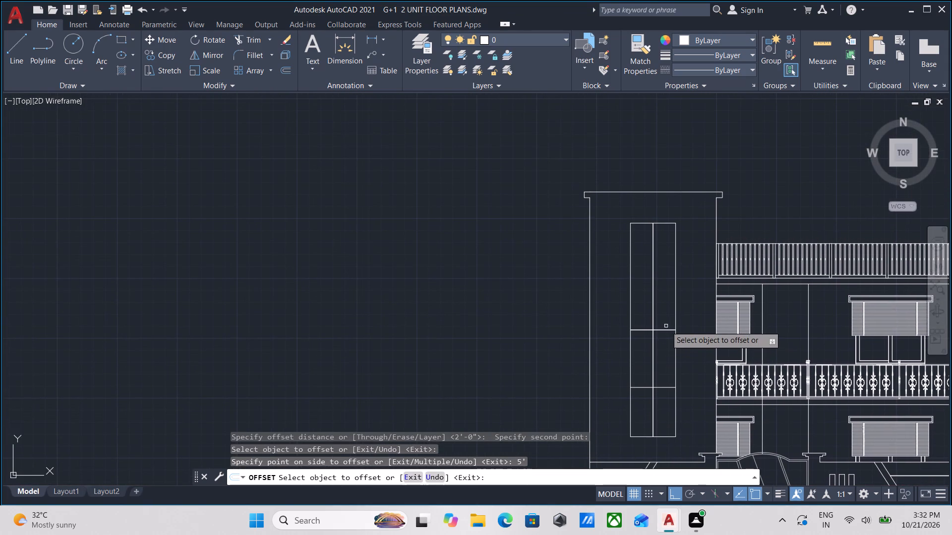
left_click(666, 330)
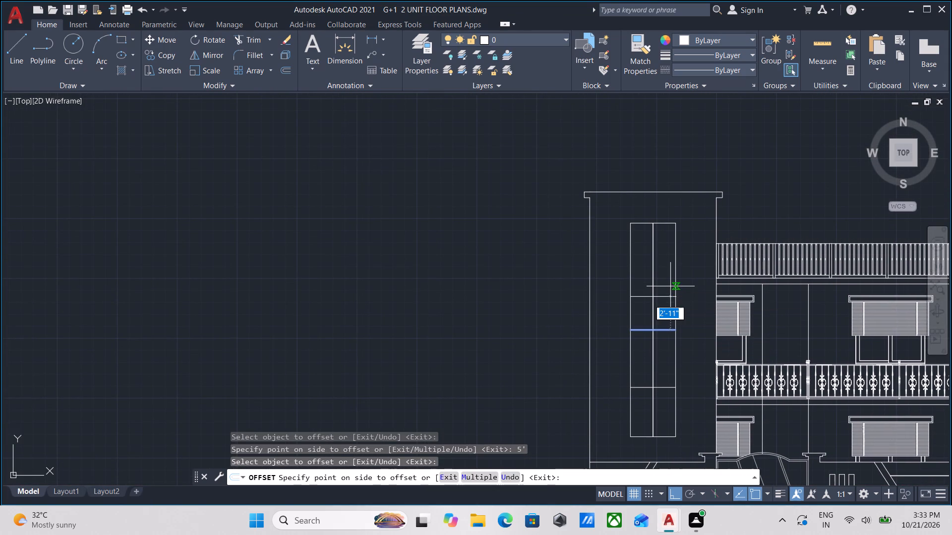
type("5'")
key("Return")
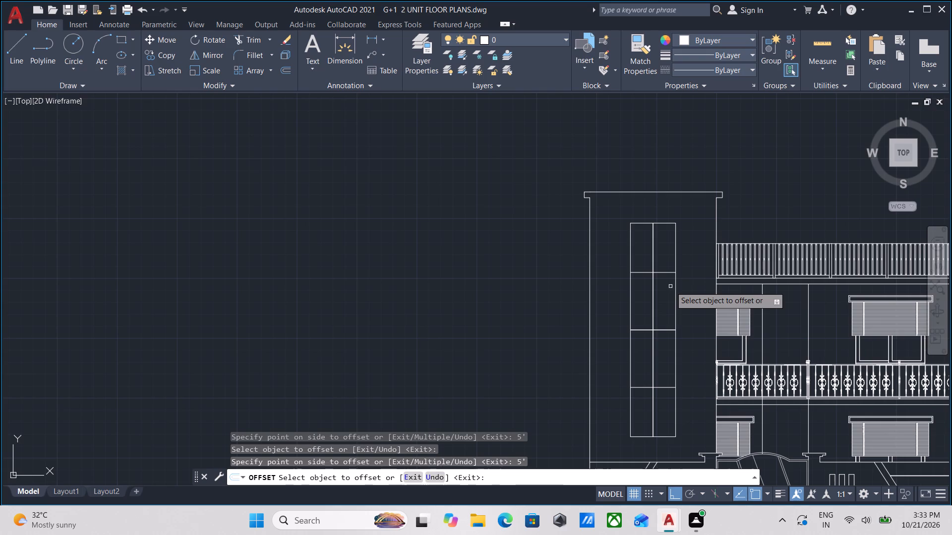
key("Escape")
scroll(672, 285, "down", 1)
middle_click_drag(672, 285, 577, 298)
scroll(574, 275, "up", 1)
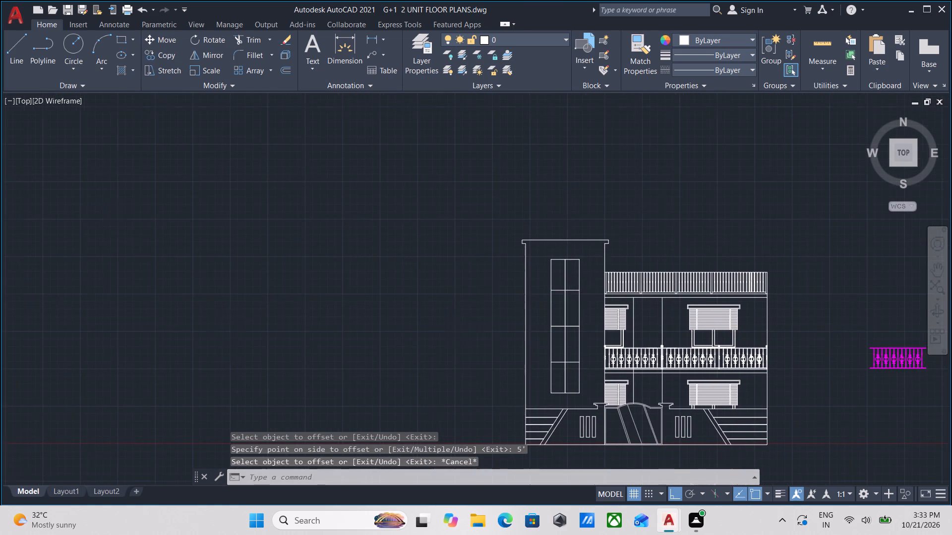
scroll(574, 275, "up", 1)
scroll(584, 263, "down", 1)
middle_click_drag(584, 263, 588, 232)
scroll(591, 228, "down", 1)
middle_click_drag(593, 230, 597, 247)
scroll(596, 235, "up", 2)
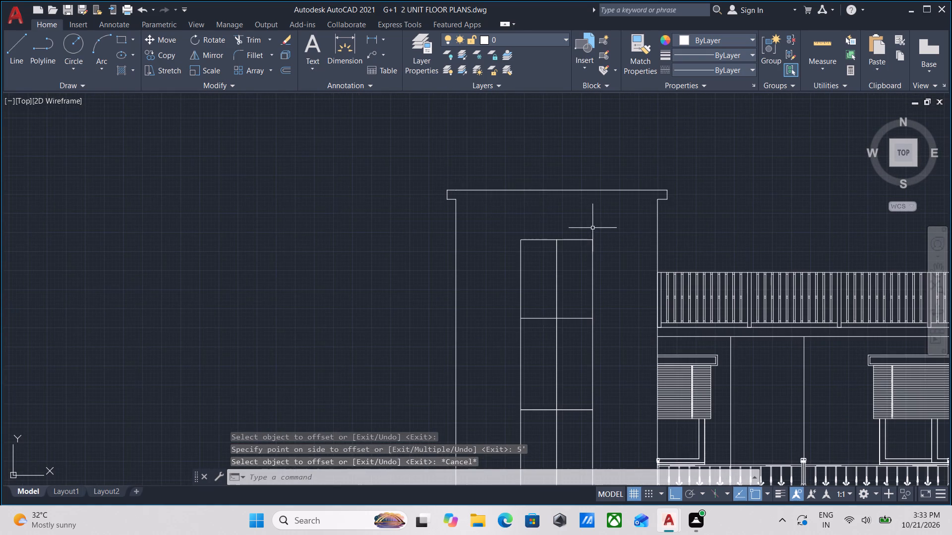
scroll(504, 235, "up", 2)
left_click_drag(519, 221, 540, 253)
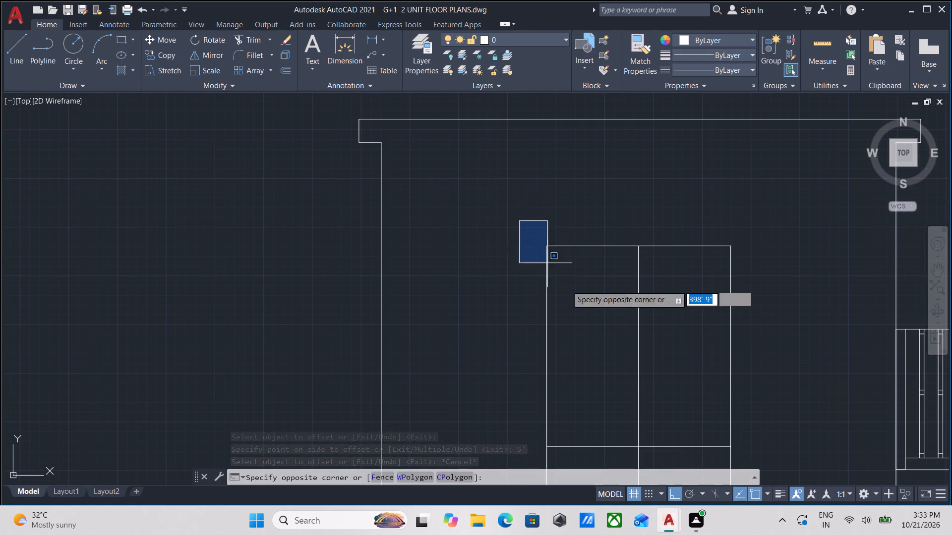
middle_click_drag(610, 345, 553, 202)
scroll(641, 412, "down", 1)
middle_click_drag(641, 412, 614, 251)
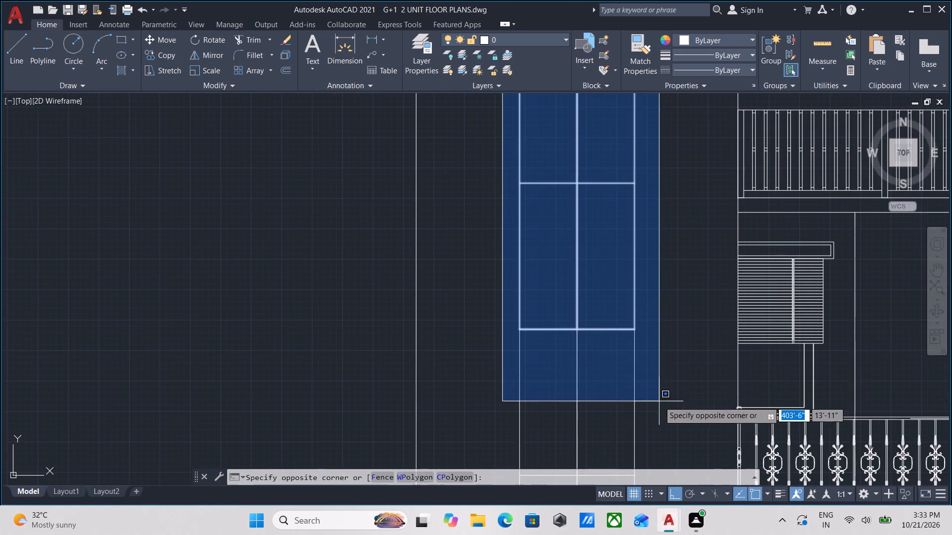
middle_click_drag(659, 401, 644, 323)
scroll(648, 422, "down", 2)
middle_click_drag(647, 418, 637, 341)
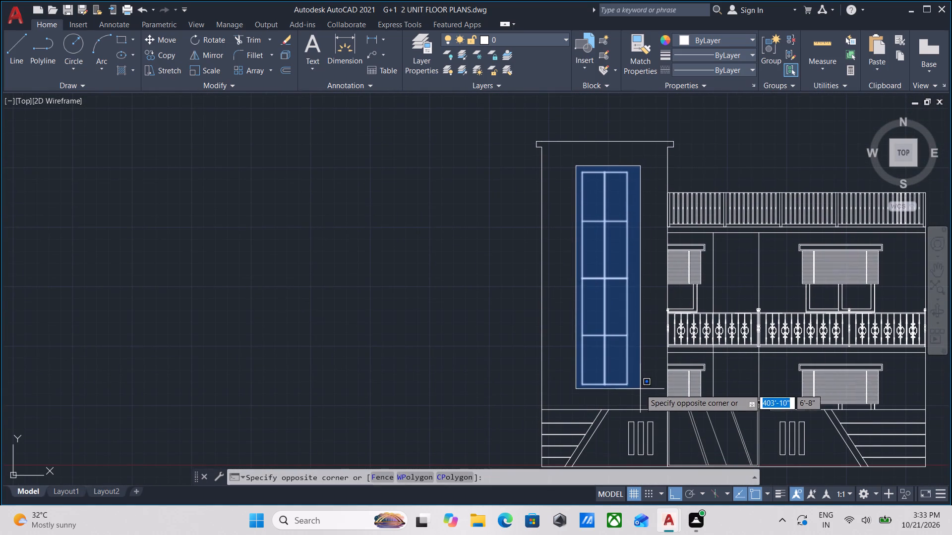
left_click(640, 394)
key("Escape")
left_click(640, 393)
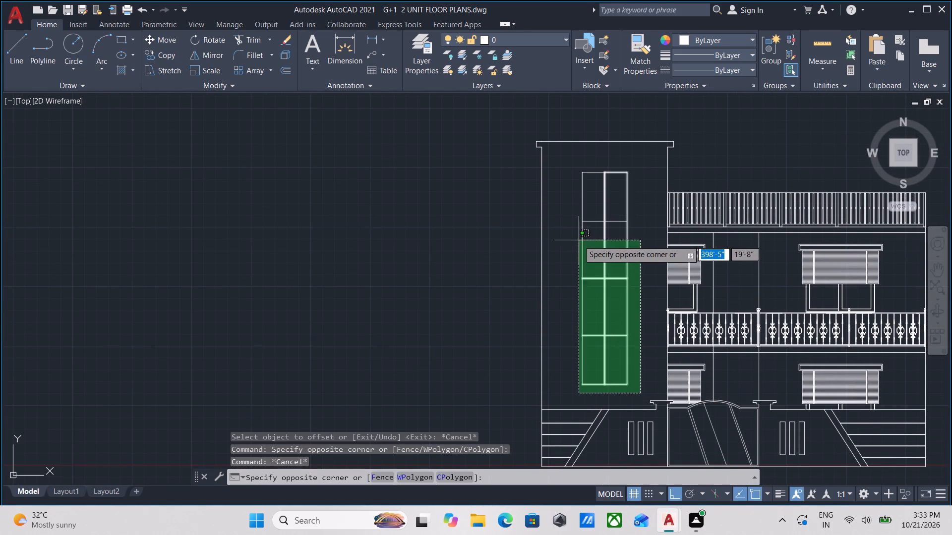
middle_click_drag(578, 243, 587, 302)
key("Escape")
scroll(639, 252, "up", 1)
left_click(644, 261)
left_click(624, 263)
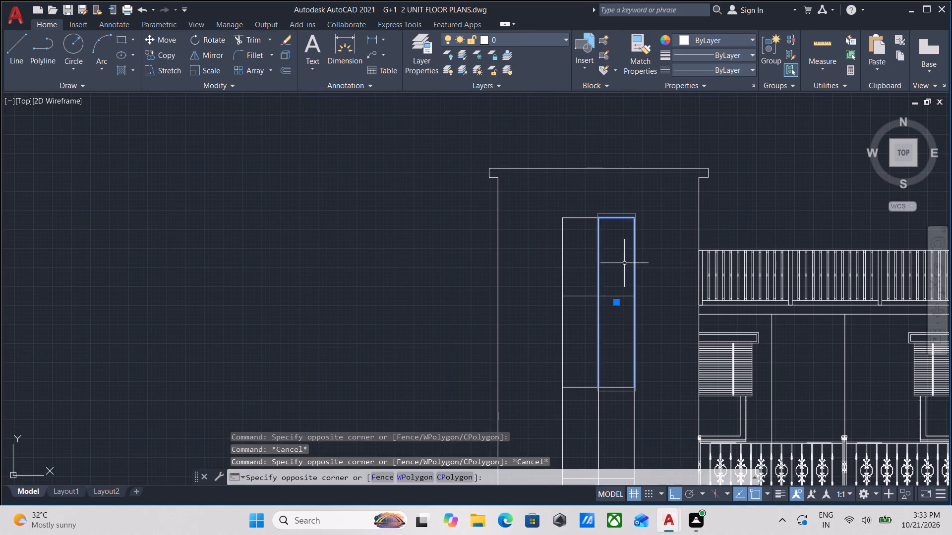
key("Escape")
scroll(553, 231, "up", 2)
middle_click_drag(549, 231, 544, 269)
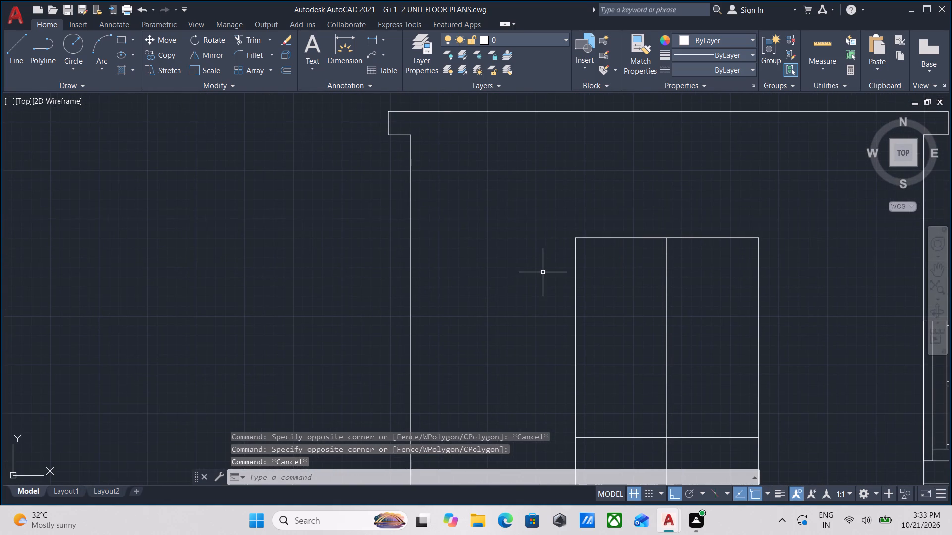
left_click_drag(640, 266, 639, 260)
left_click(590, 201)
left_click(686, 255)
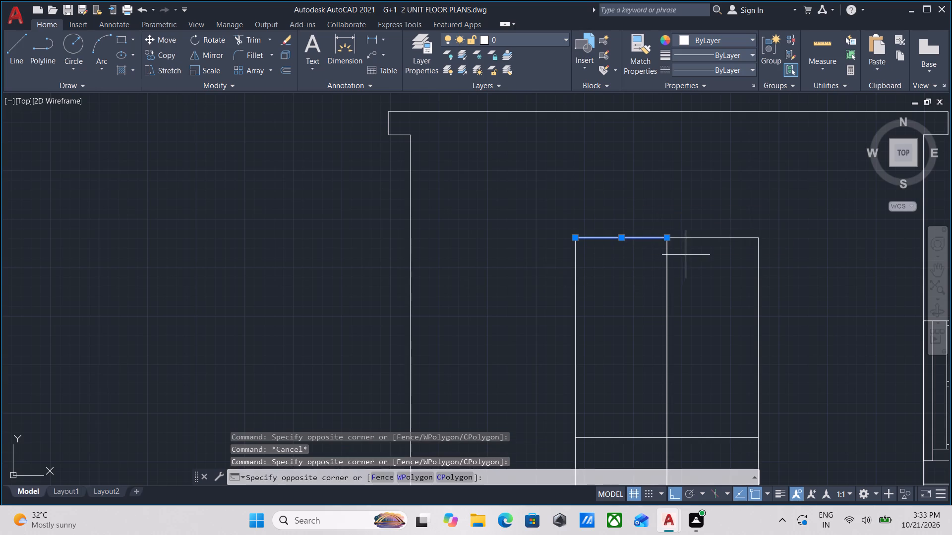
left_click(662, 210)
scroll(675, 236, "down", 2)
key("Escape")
Offset the top edge of the vertical feature's upper-left panel upward by about 5".
scroll(639, 235, "up", 2)
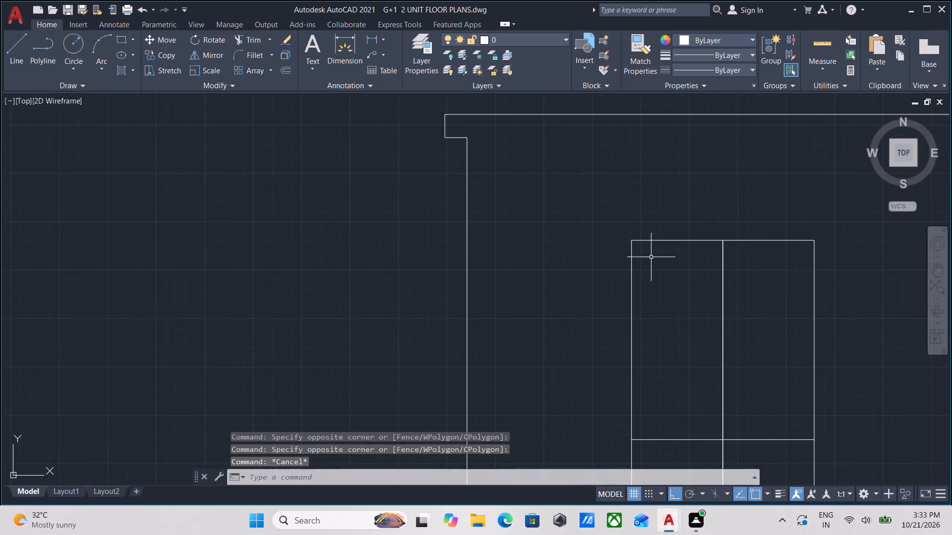
scroll(644, 263, "down", 4)
middle_click_drag(635, 266, 642, 218)
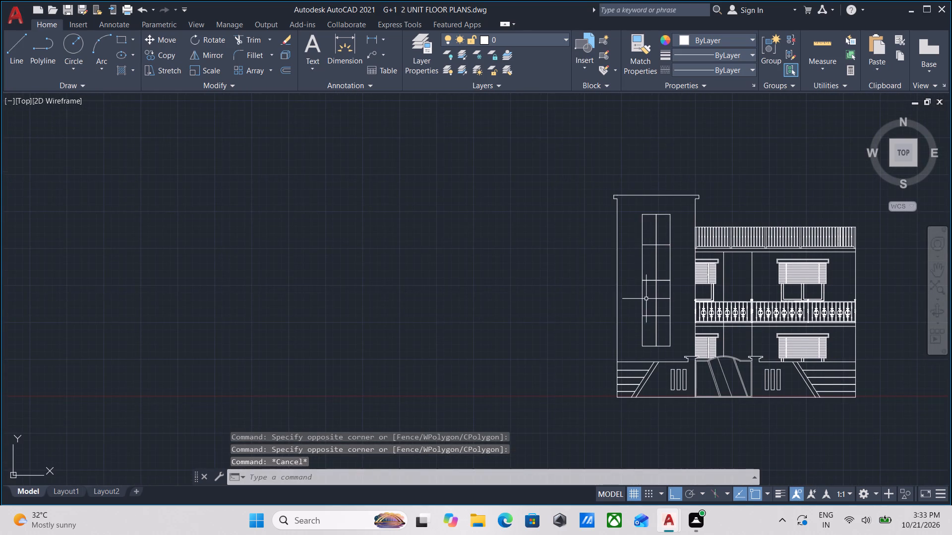
middle_click_drag(647, 298, 642, 278)
scroll(642, 222, "up", 2)
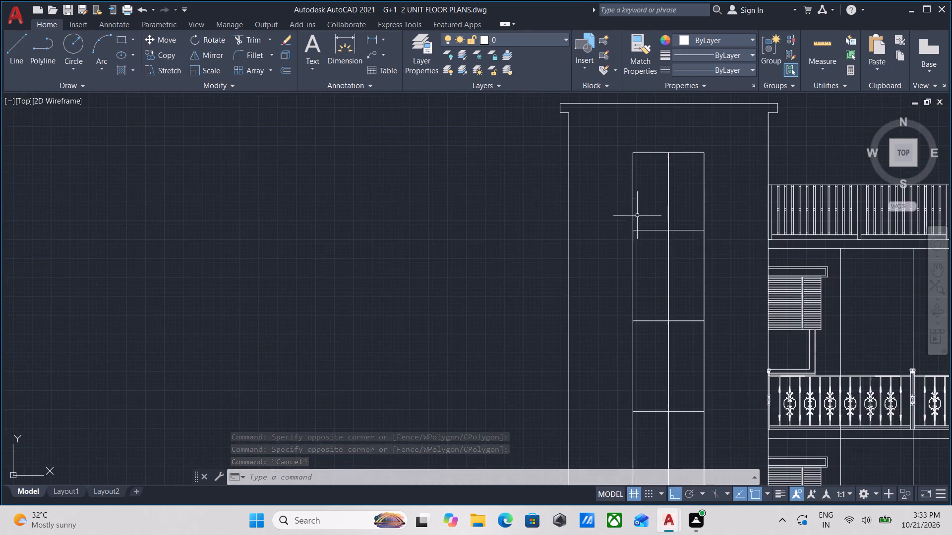
middle_click_drag(628, 195, 638, 274)
scroll(662, 253, "up", 1)
middle_click_drag(662, 253, 664, 309)
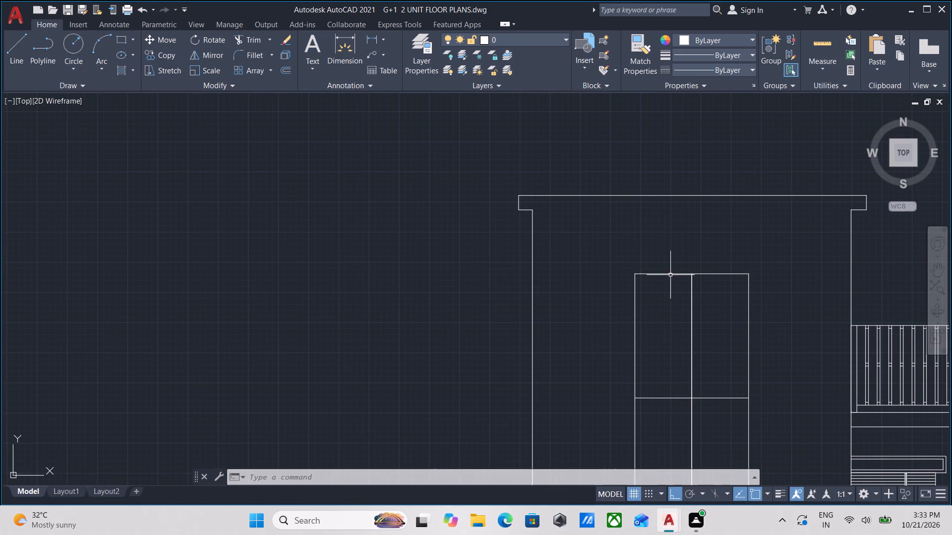
middle_click_drag(670, 275, 661, 329)
scroll(653, 335, "up", 1)
left_click_drag(653, 335, 649, 326)
left_click(625, 275)
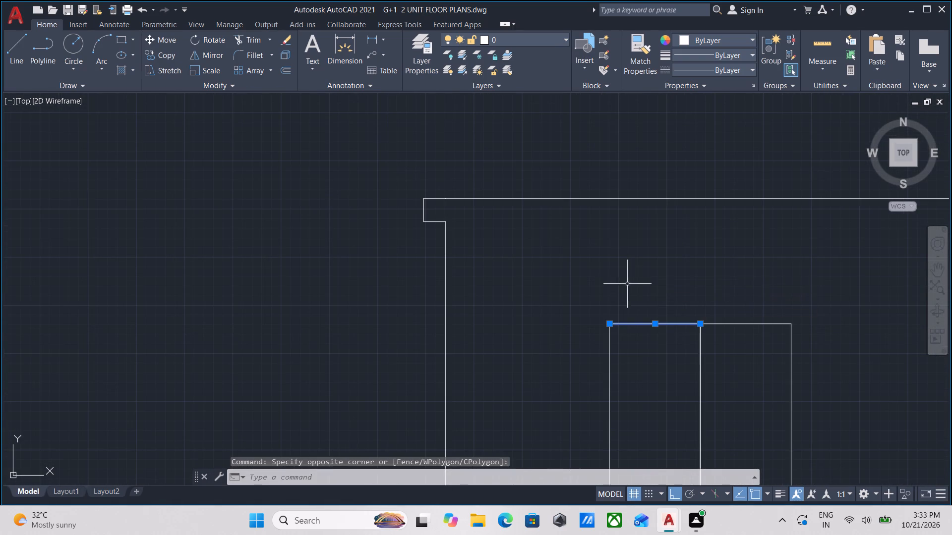
middle_click_drag(648, 311, 655, 333)
scroll(654, 328, "up", 1)
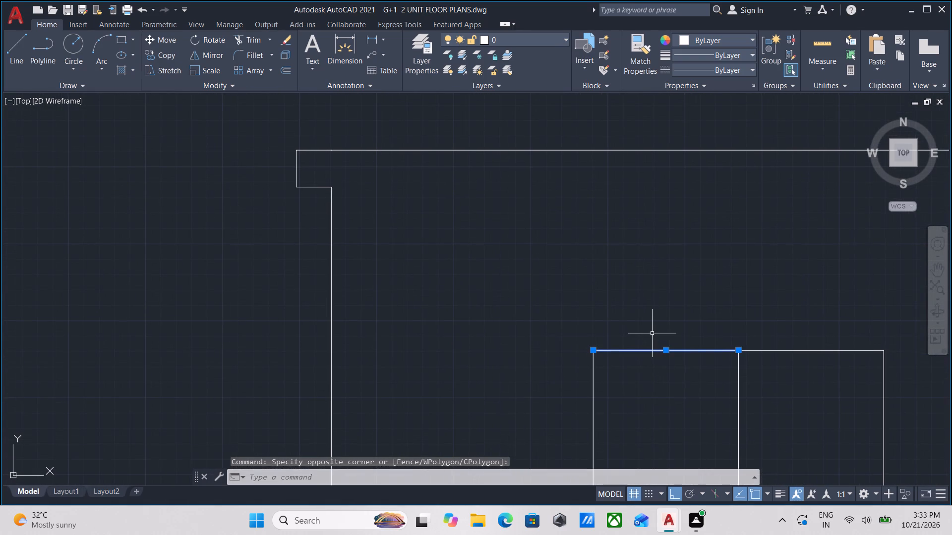
key("o")
key("Return")
left_click(651, 353)
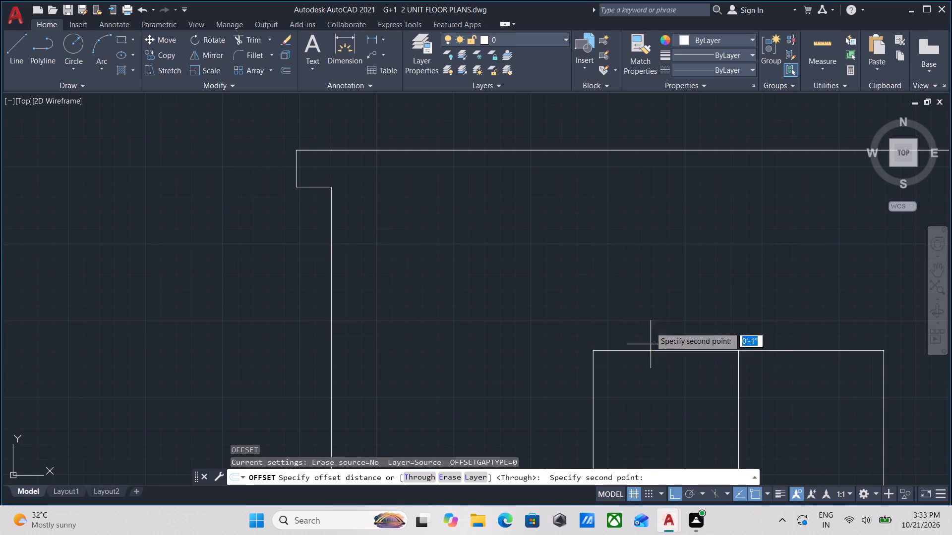
left_click(650, 317)
left_click(648, 301)
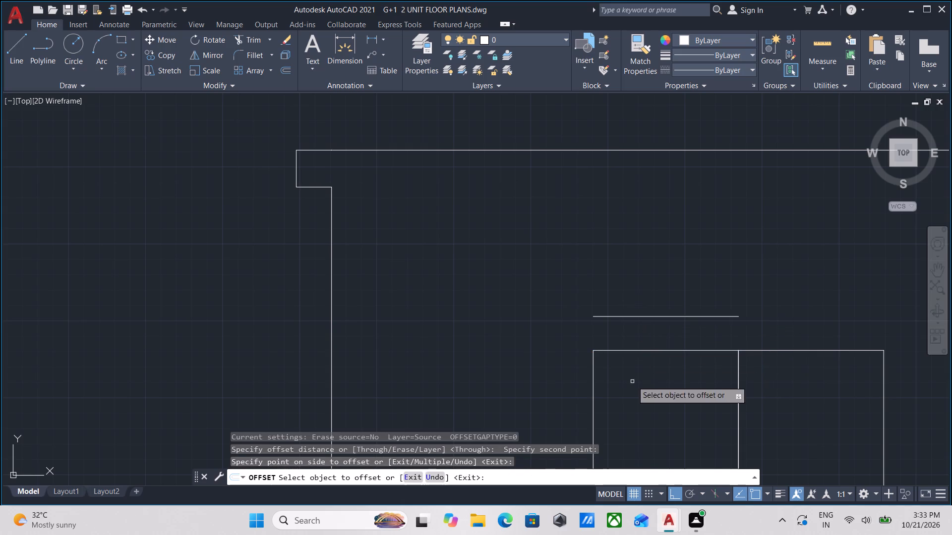
Offset the outer left edge of the upper-left panel outward by the same 5" distance.
scroll(632, 373, "down", 1)
middle_click_drag(632, 370, 656, 263)
left_click(634, 315)
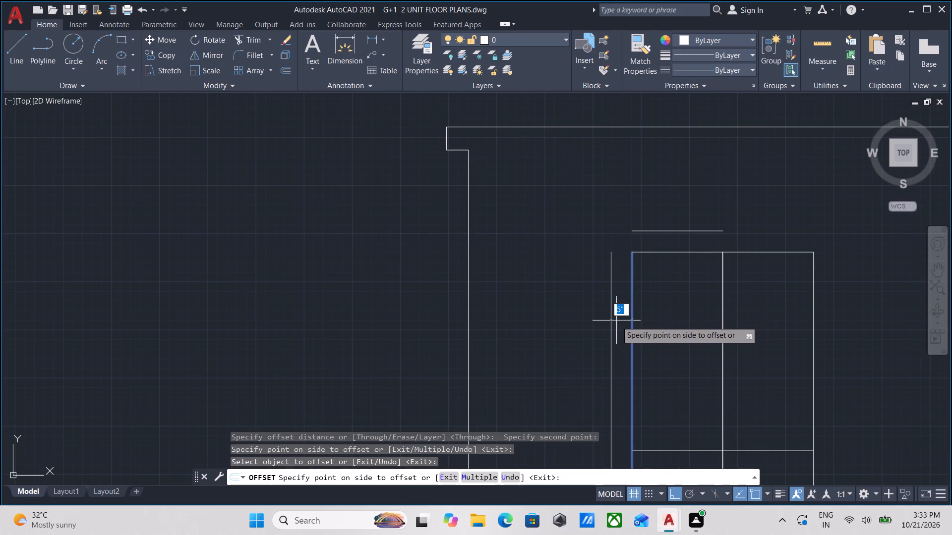
left_click(616, 321)
Offset the bottom edge of the vertical feature's lower-left panel 5" downward.
scroll(714, 303, "down", 1)
middle_click_drag(714, 304, 688, 242)
scroll(674, 322, "down", 1)
middle_click_drag(674, 321, 657, 185)
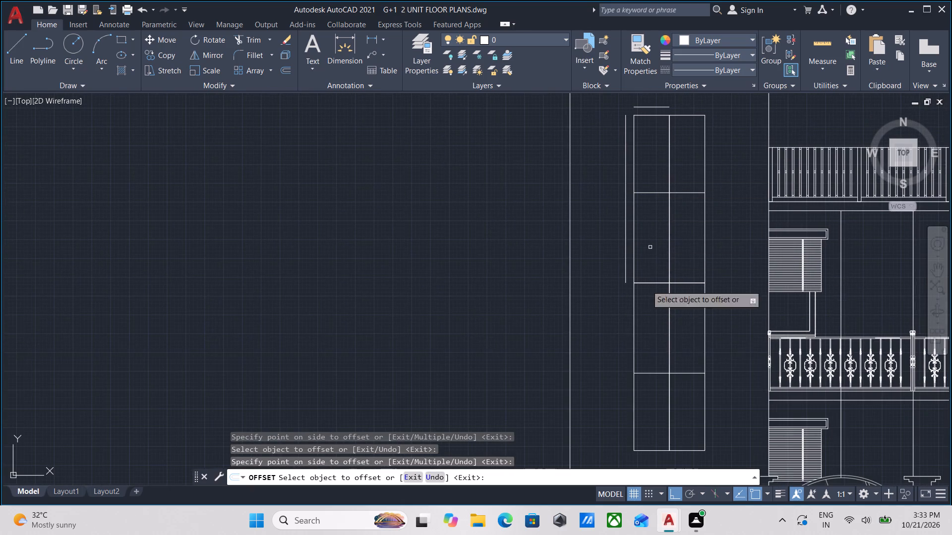
middle_click_drag(634, 339, 617, 235)
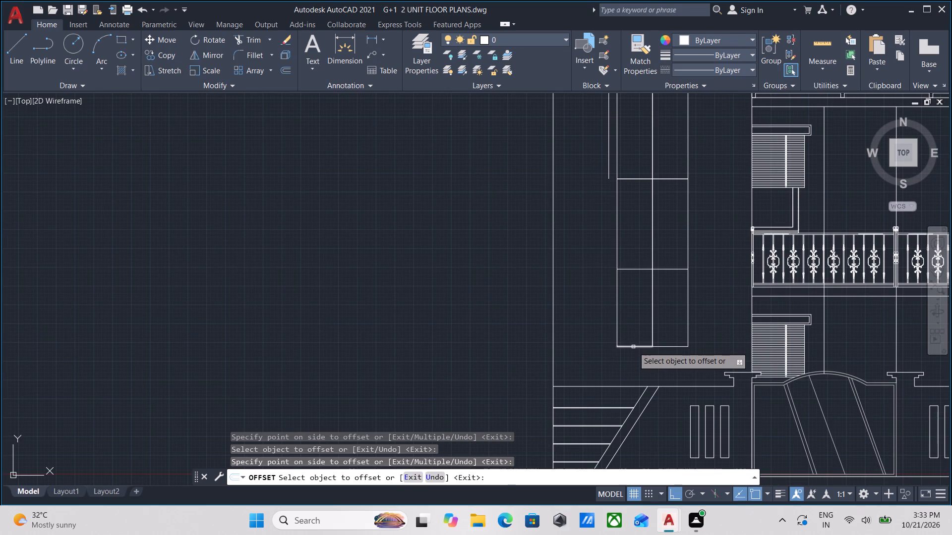
left_click(633, 347)
left_click(634, 373)
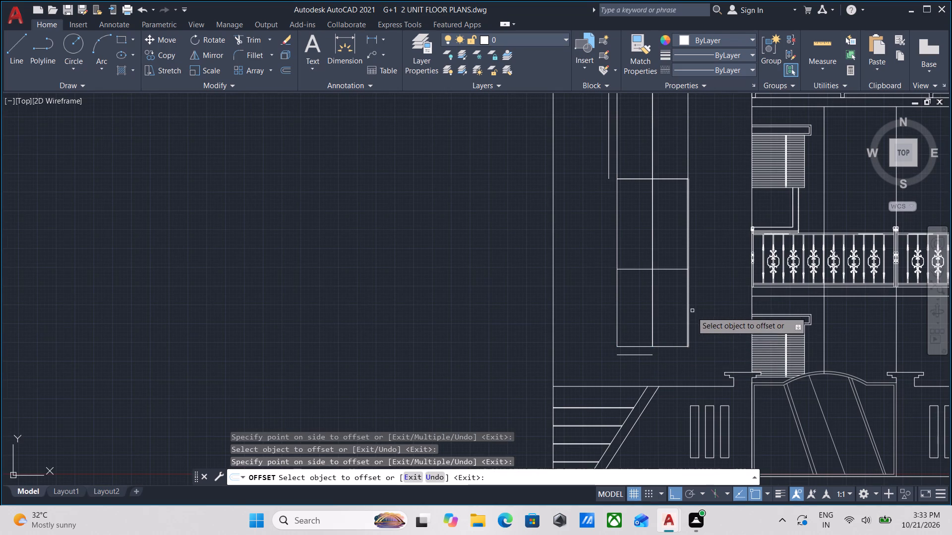
Offset the outer right edges of the lower-right and upper-right panels 5" outward.
left_click(689, 313)
left_click(726, 312)
scroll(722, 311, "down", 1)
middle_click_drag(712, 332, 704, 349)
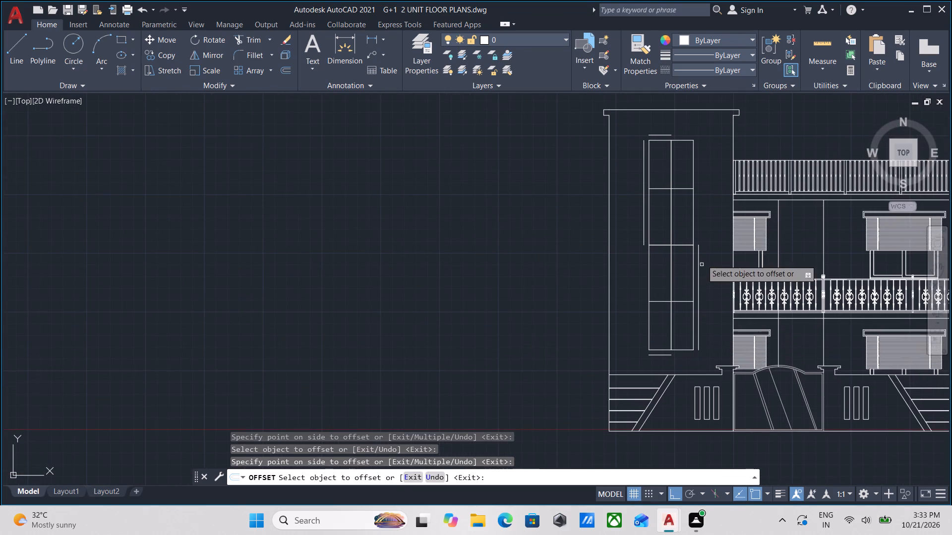
left_click(694, 223)
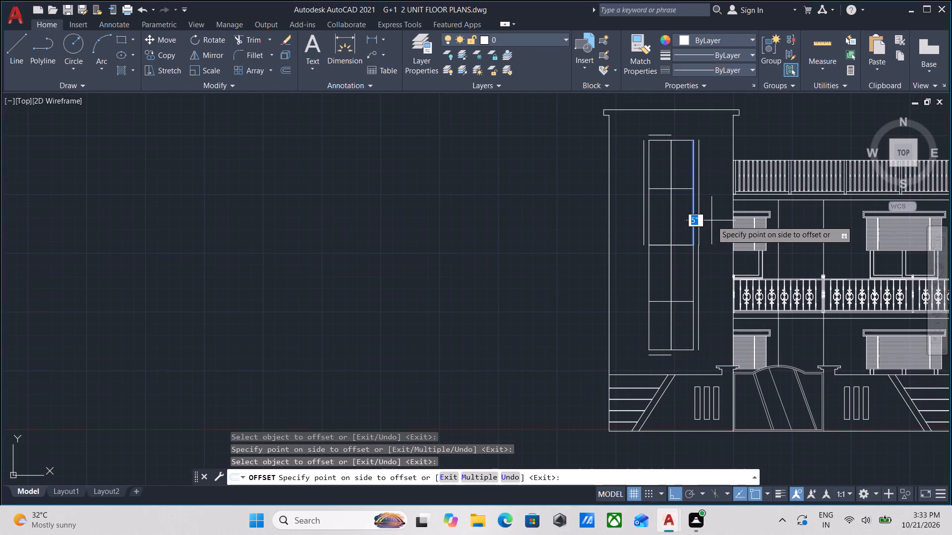
left_click(712, 220)
Offset the top edge of the upper-right panel 5" upward, in line with the offset over the upper-left panel.
middle_click_drag(712, 220, 700, 320)
scroll(677, 227, "up", 5)
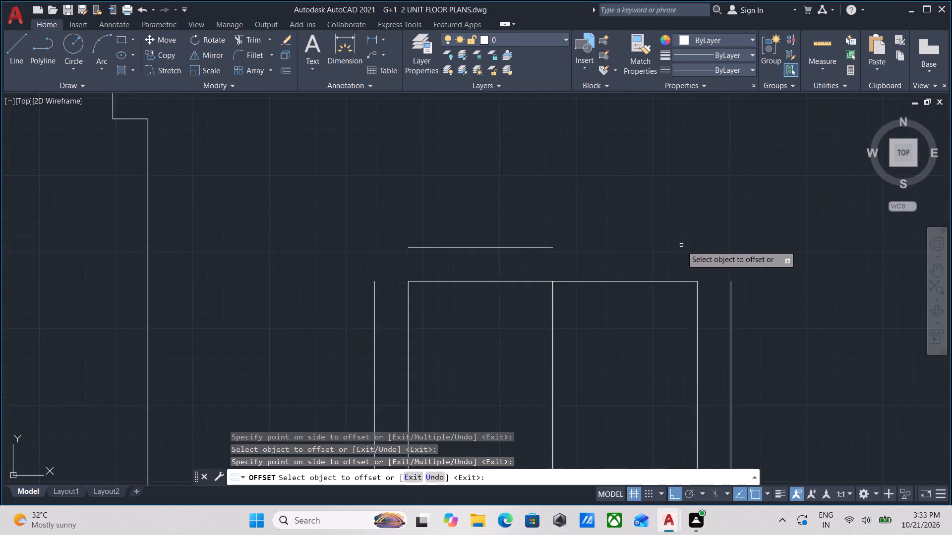
left_click(652, 302)
left_click(652, 252)
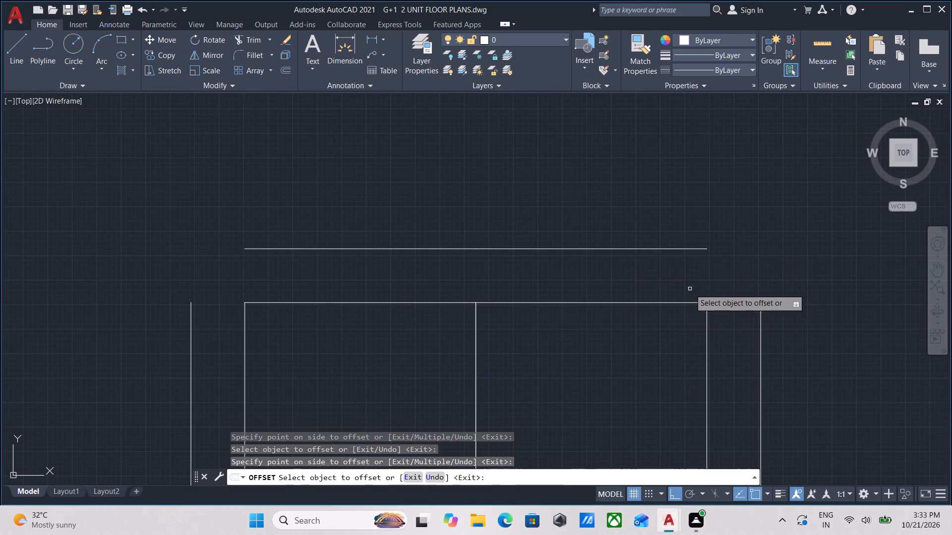
Offset the lower-left panel's outer left edge 5" outward and the lower-right panel's bottom edge 5" downward.
scroll(690, 289, "down", 2)
middle_click_drag(690, 289, 706, 228)
scroll(642, 260, "down", 2)
middle_click_drag(640, 260, 646, 200)
middle_click_drag(620, 383, 642, 248)
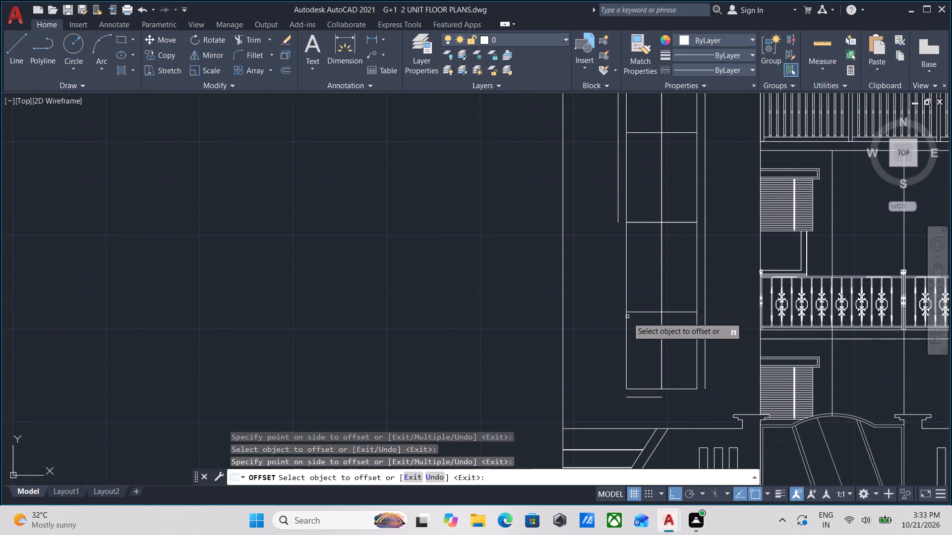
left_click(626, 282)
left_click(566, 284)
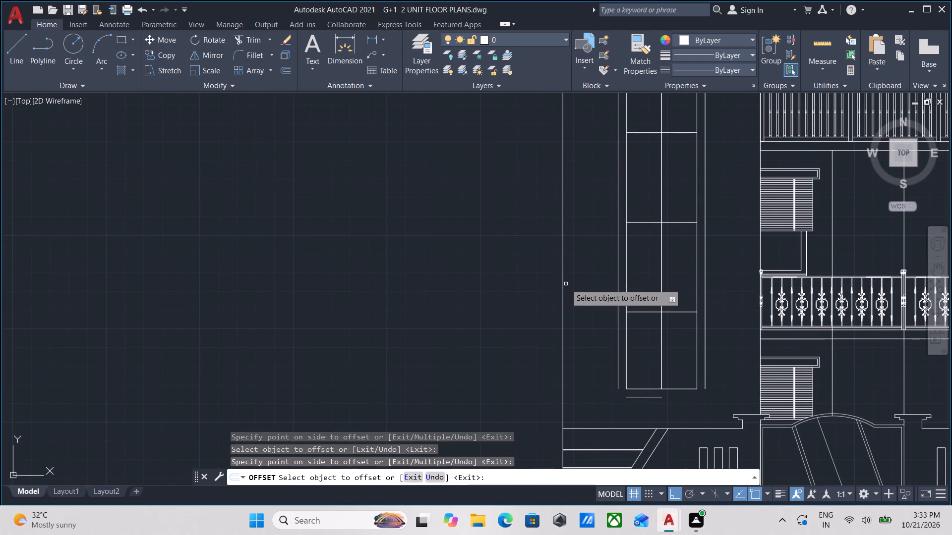
scroll(649, 397, "up", 1)
left_click(698, 382)
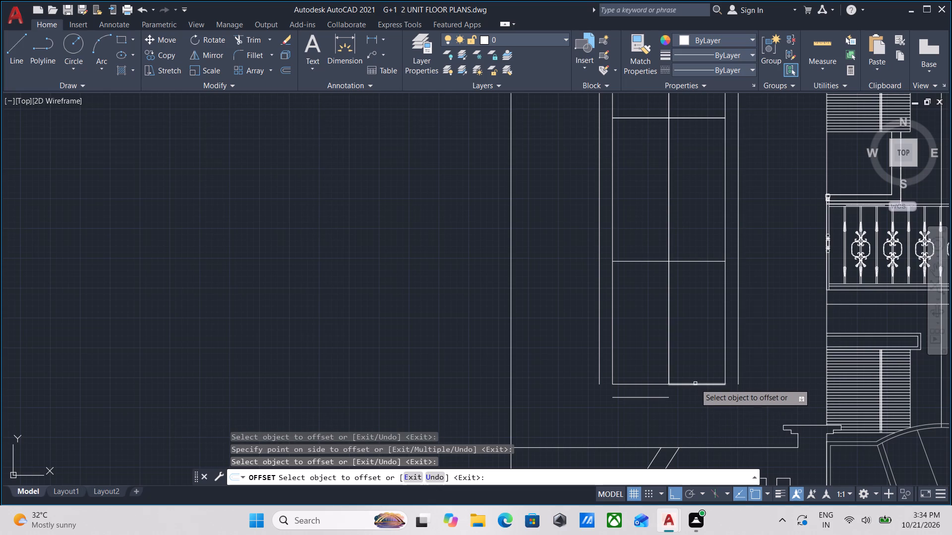
left_click(695, 383)
left_click(697, 428)
key("Escape")
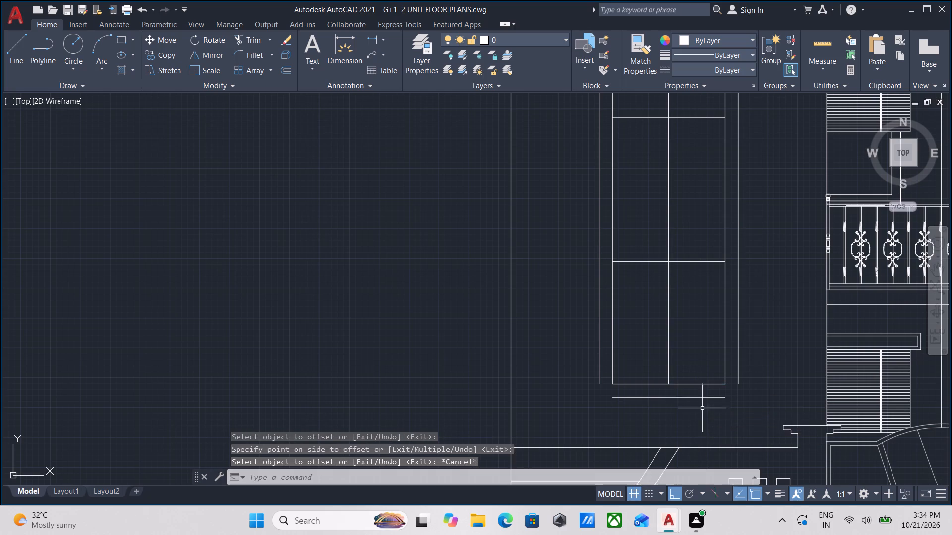
Join the two top corners of the vertical feature's outer frame into sharp corners with a repeating Fillet.
scroll(702, 408, "down", 3)
middle_click_drag(701, 408, 696, 481)
scroll(685, 377, "up", 3)
middle_click_drag(660, 324, 661, 360)
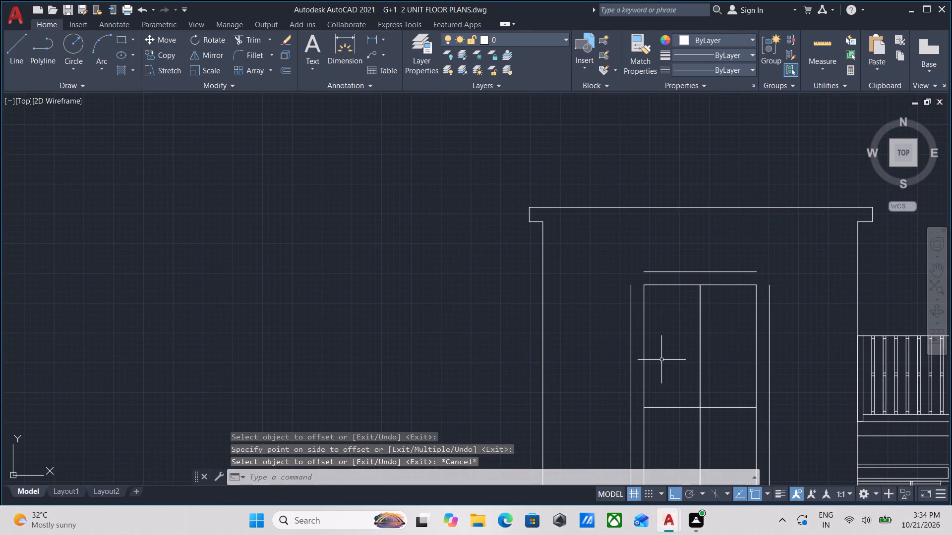
type("MU")
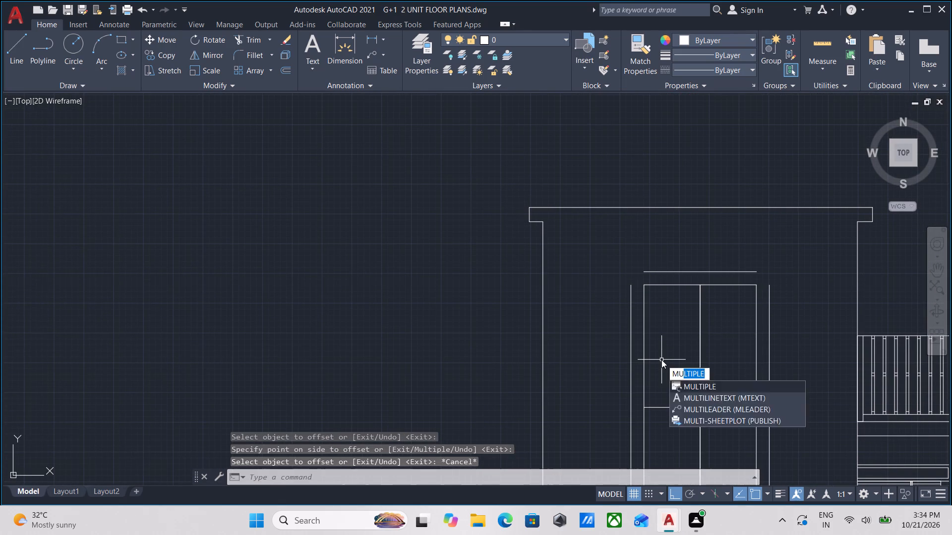
key("Return")
key("f")
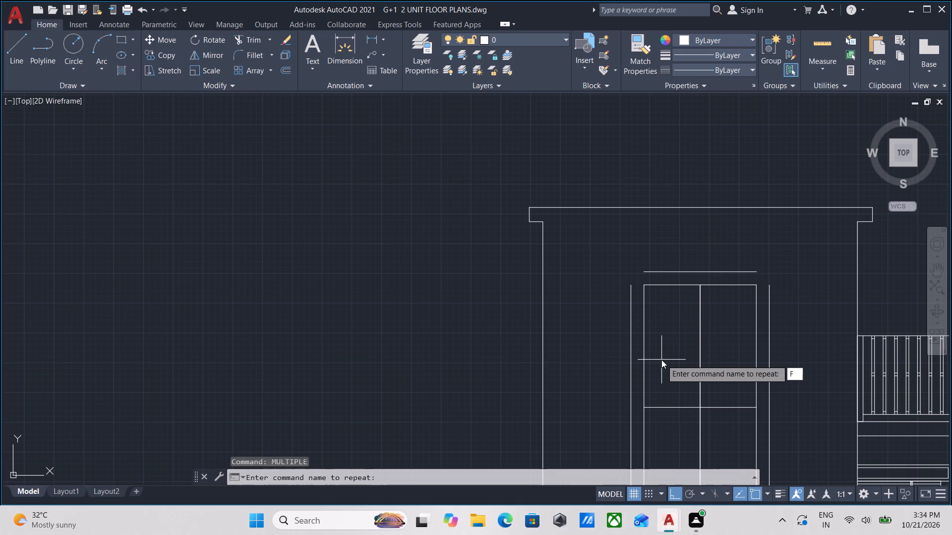
key("Return")
scroll(623, 291, "up", 2)
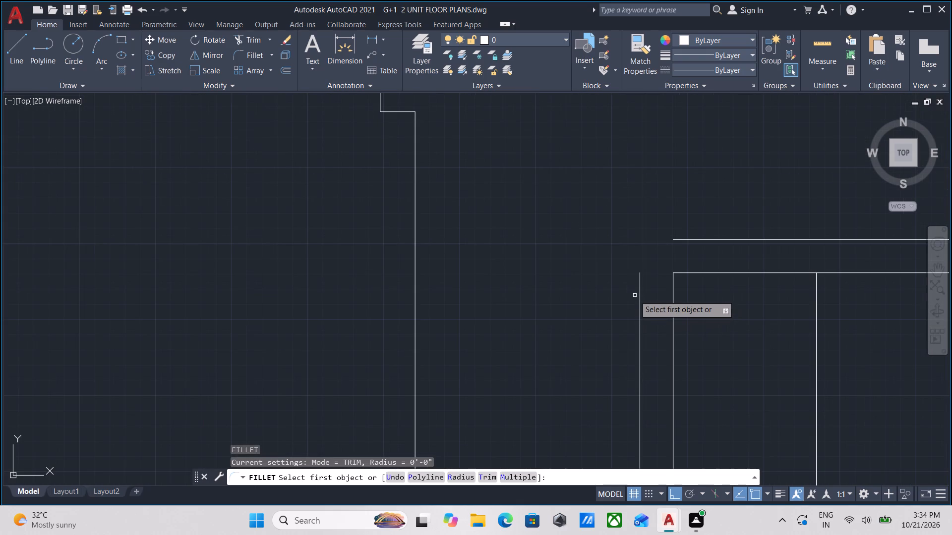
left_click(639, 291)
left_click(684, 239)
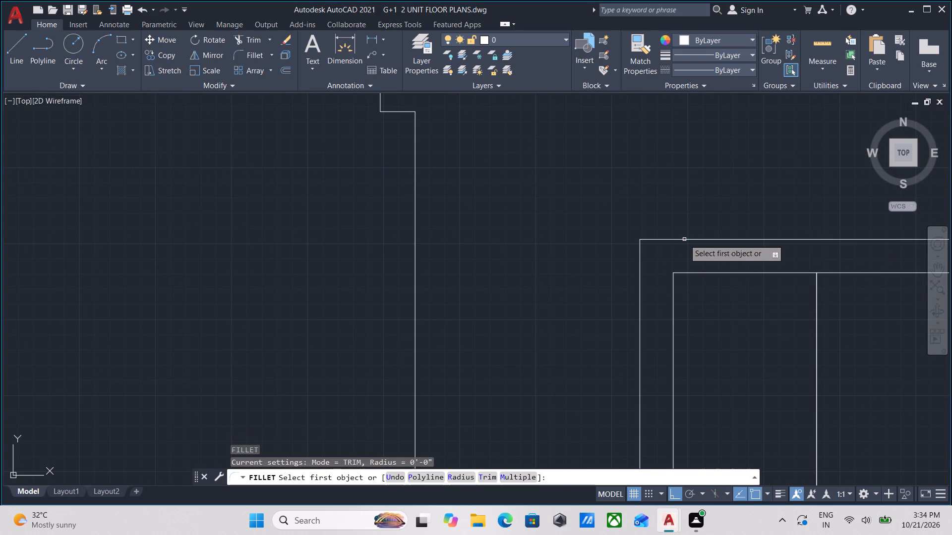
scroll(748, 282, "down", 2)
middle_click_drag(748, 282, 675, 274)
scroll(764, 255, "up", 1)
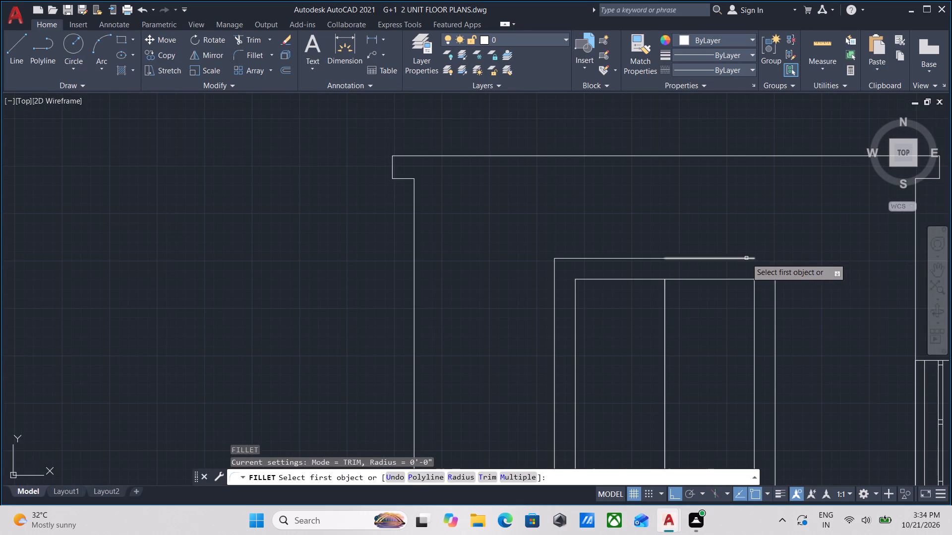
left_click(746, 258)
left_click(775, 301)
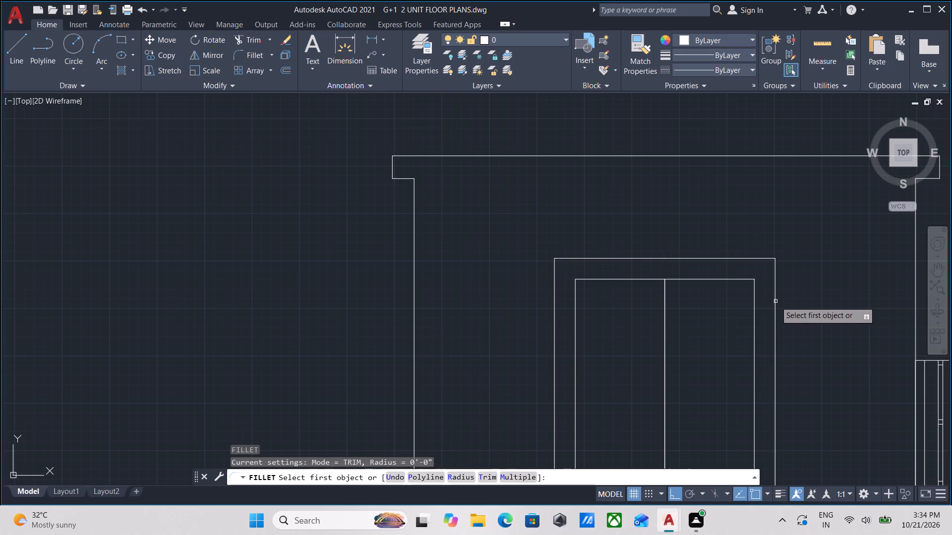
Fillet the outer frame's two bottom corners into sharp corners, closing the frame around the vertical feature.
scroll(778, 299, "down", 3)
middle_click_drag(790, 316, 680, 171)
scroll(622, 379, "up", 2)
scroll(623, 333, "up", 1)
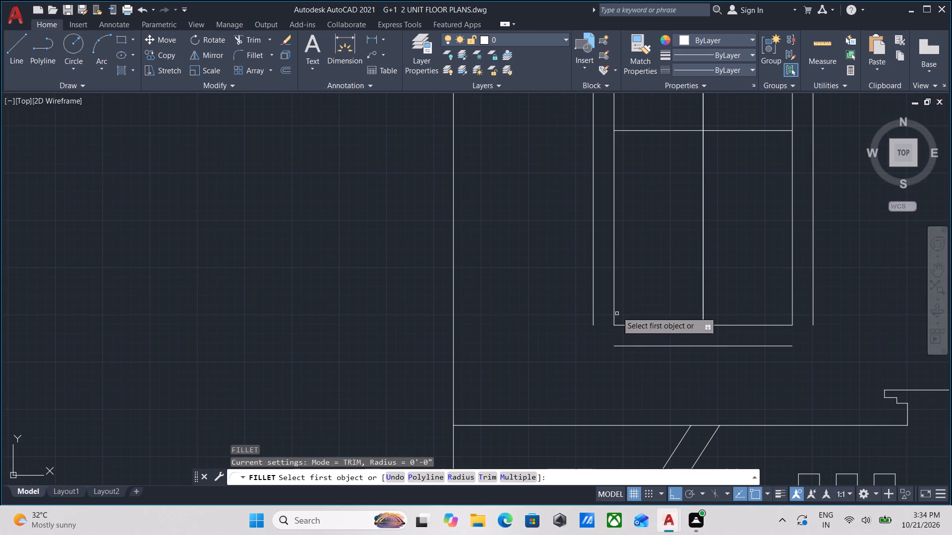
left_click(592, 302)
left_click(635, 346)
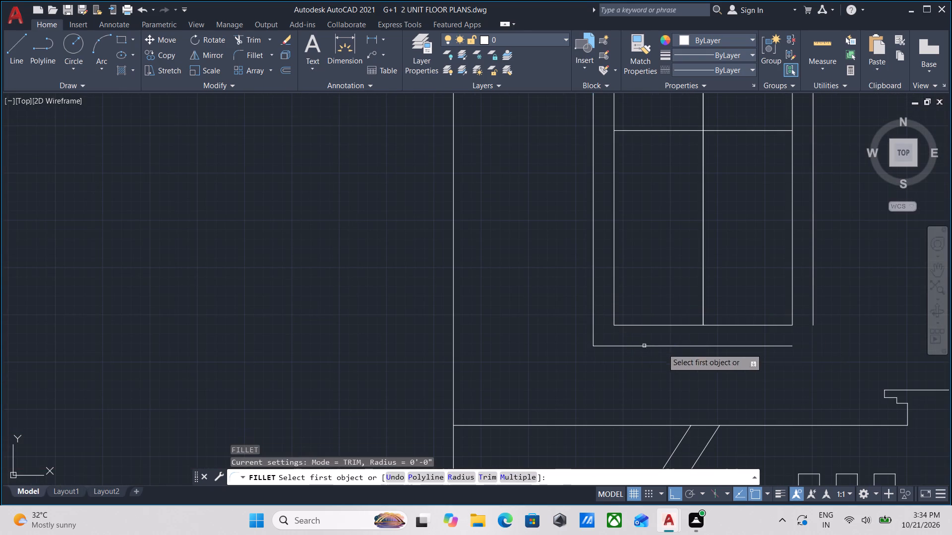
middle_click_drag(714, 355, 606, 368)
left_click(663, 358)
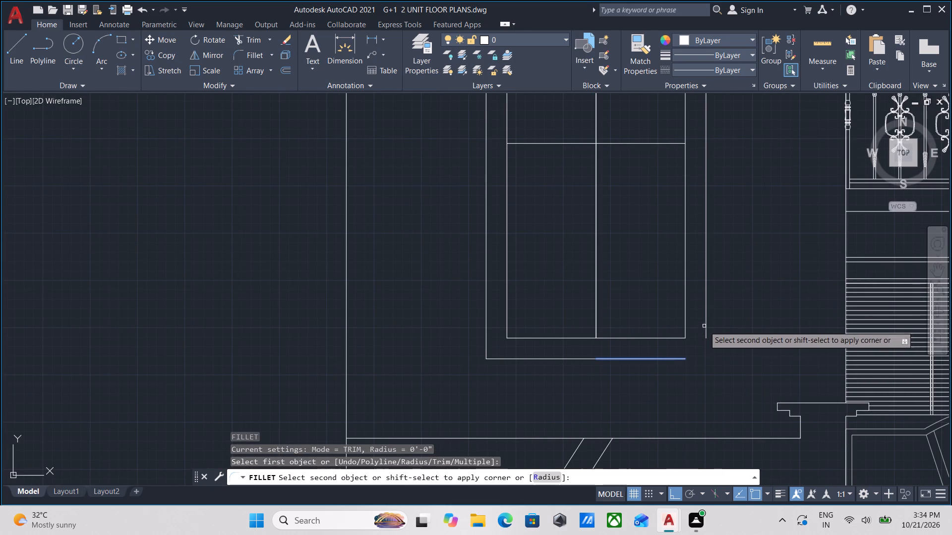
left_click(705, 324)
scroll(713, 323, "down", 3)
middle_click_drag(713, 323, 652, 346)
scroll(646, 346, "down", 2)
middle_click_drag(646, 346, 595, 384)
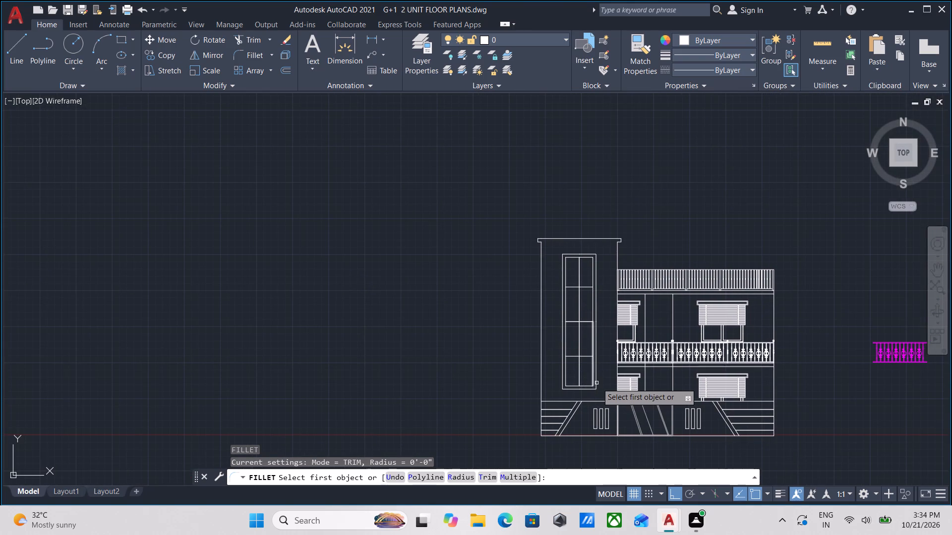
middle_click_drag(596, 380, 596, 324)
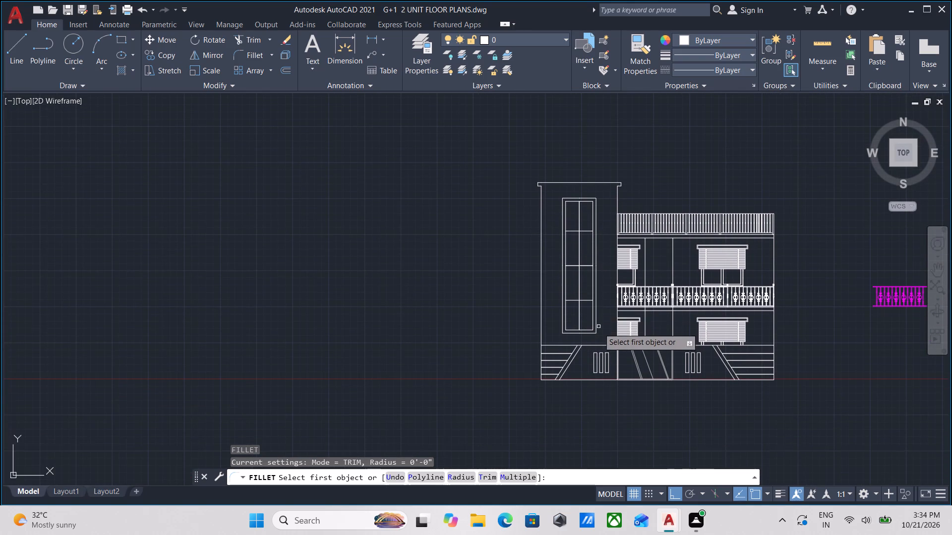
scroll(597, 332, "up", 1)
key("Escape")
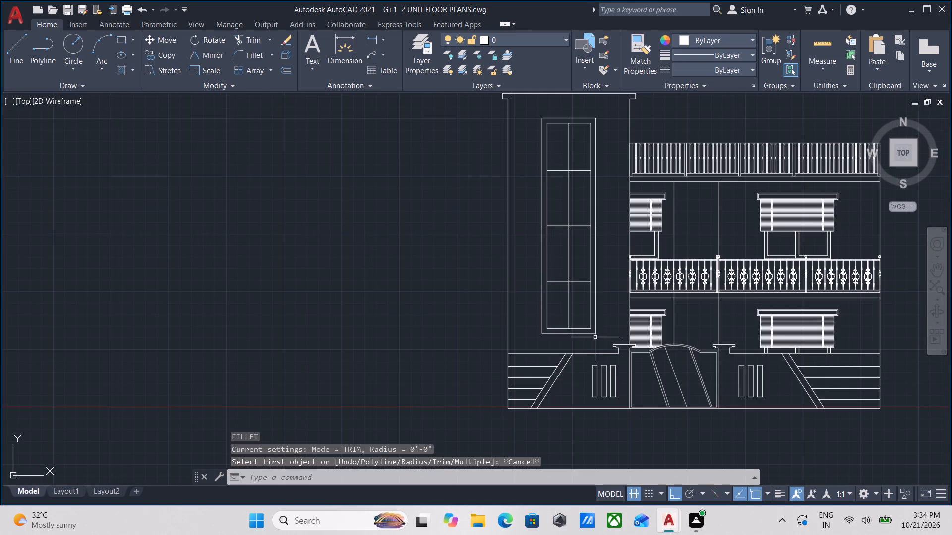
key("Escape")
Select the whole vertical feature on the tall block, including its panel divisions and outer frame.
left_click(595, 337)
middle_click_drag(534, 134, 533, 191)
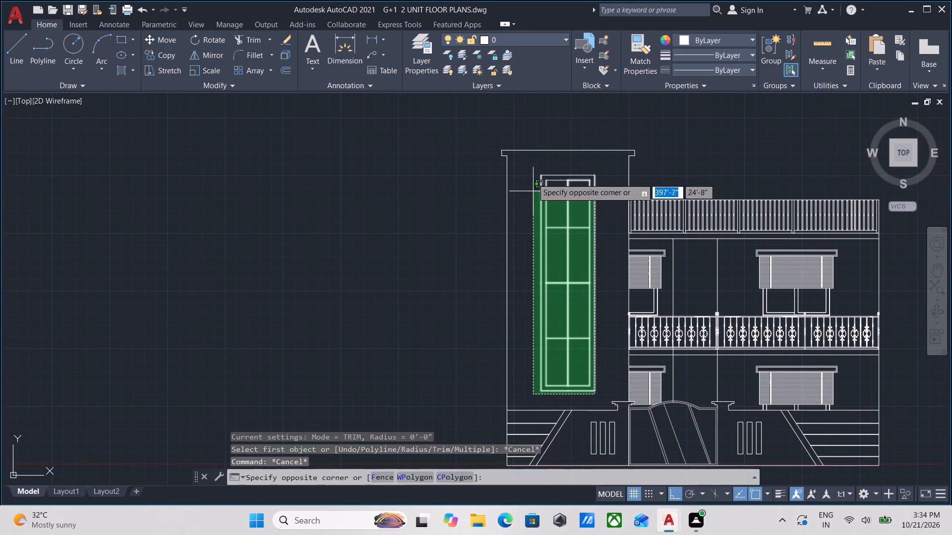
left_click(533, 164)
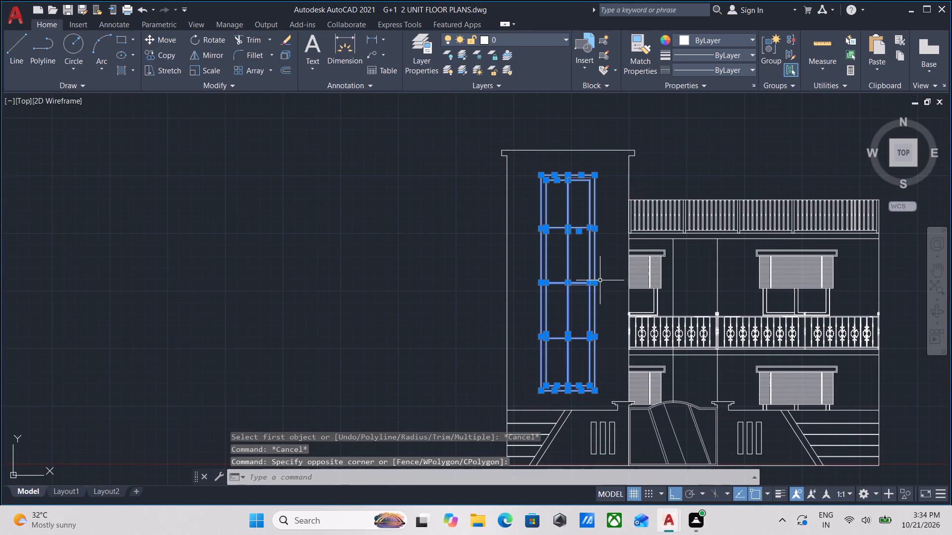